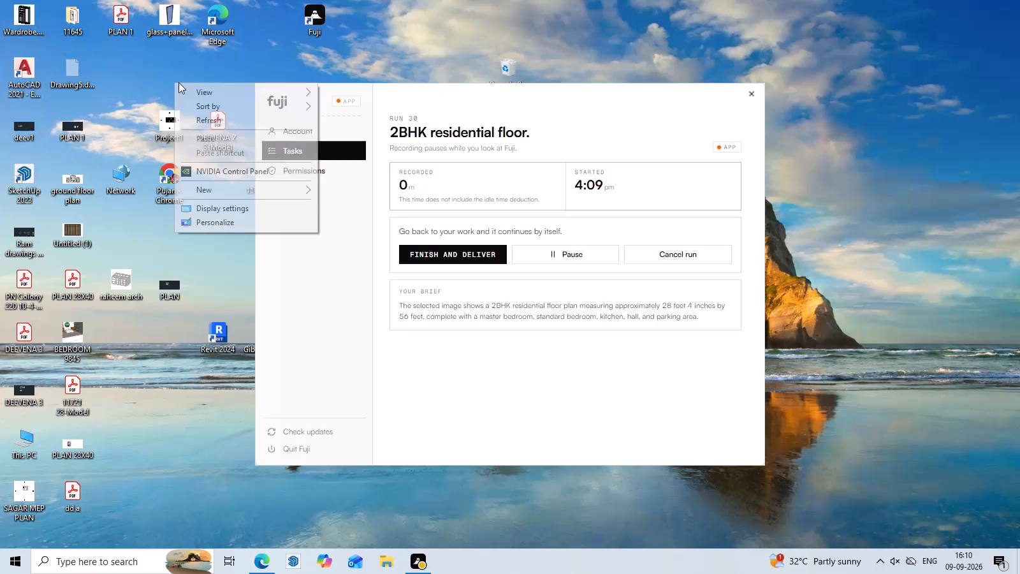
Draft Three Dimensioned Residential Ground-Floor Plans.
Launch AutoCAD 2021 from the desktop and start a new blank drawing.
{"action": "left_click", "coordinate": [216, 121]}
{"action": "left_click", "coordinate": [26, 63]}
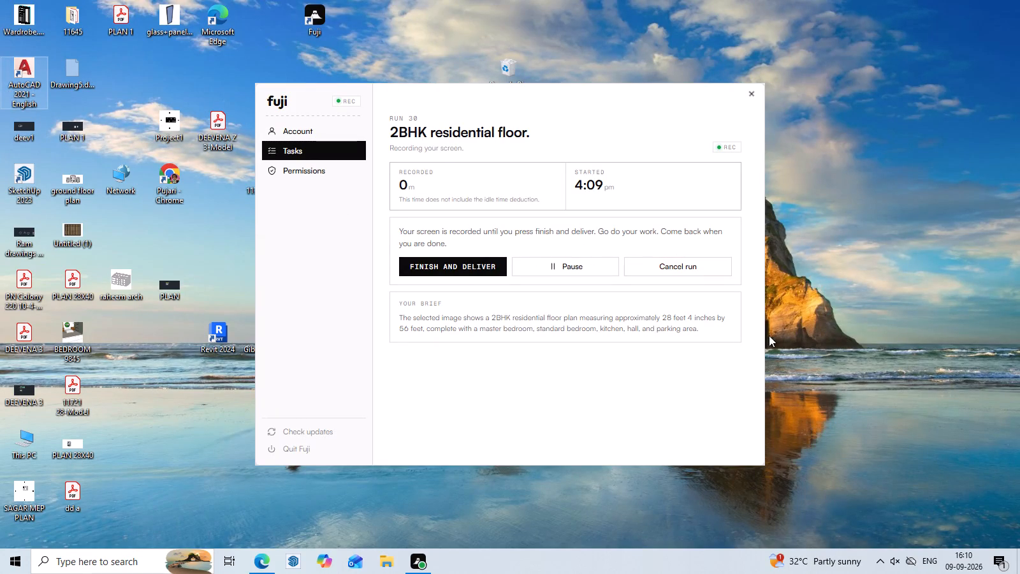
{"action": "double_click", "coordinate": [23, 64]}
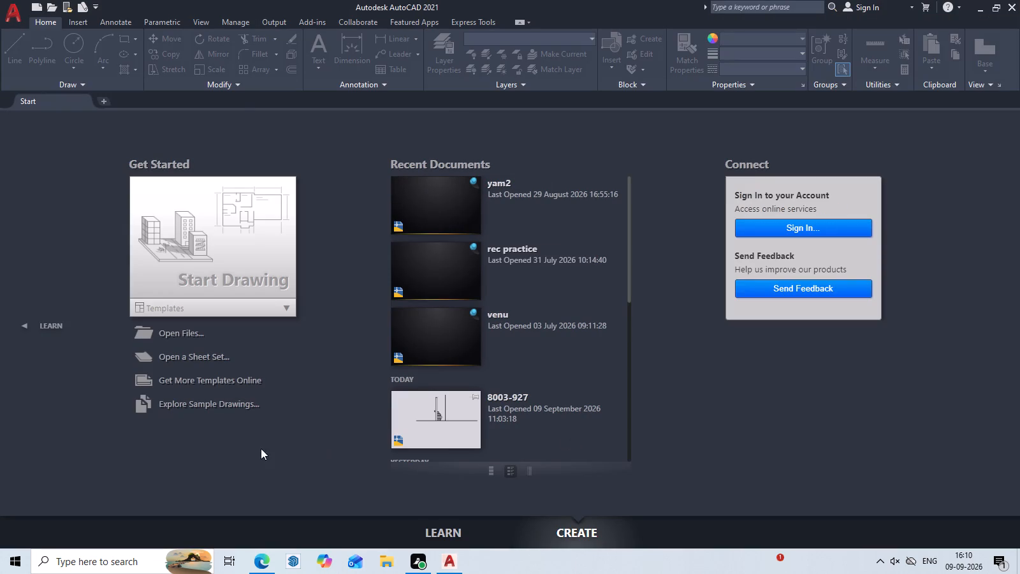
{"action": "left_click", "coordinate": [203, 247]}
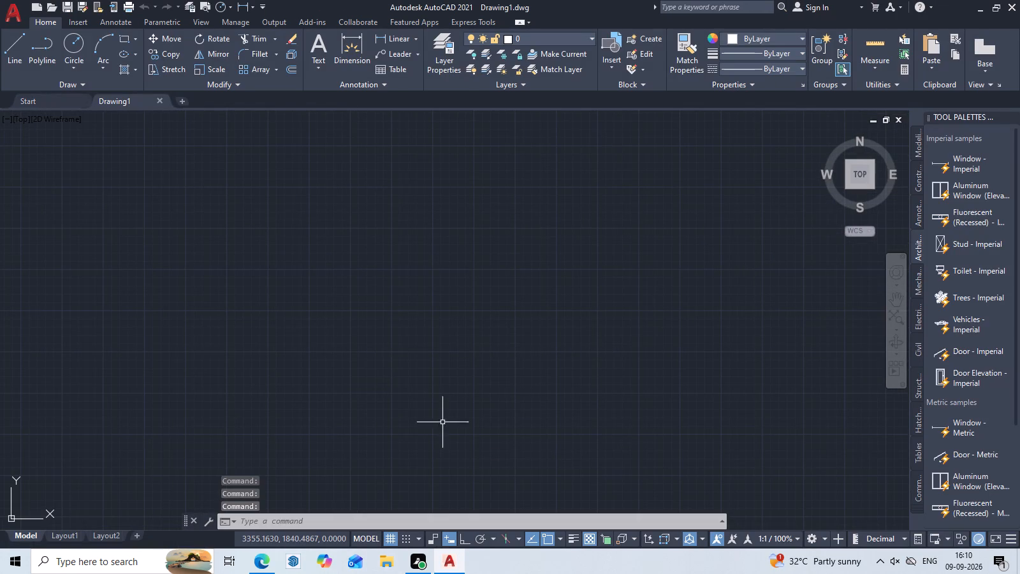
Configure the drawing units to Engineering length type with 0'-0" precision, keeping Millimeters as the insertion scale.
{"action": "scroll", "coordinate": [360, 357], "scroll_direction": "down", "scroll_amount": 4}
{"action": "middle_click_drag", "start_coordinate": [419, 358], "coordinate": [169, 517]}
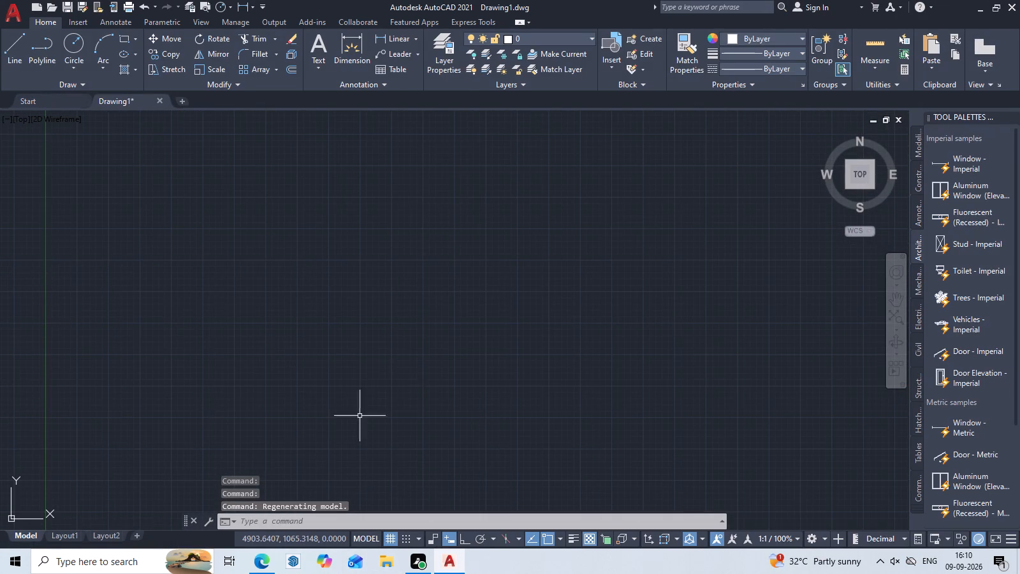
{"action": "key", "text": "Escape"}
{"action": "type", "text": "un"}
{"action": "key", "text": "space"}
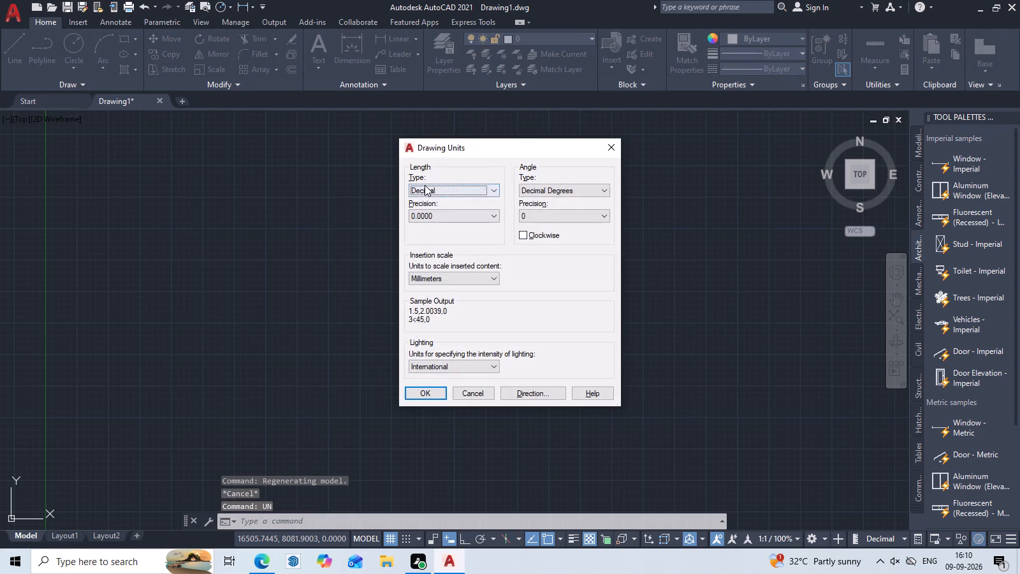
{"action": "left_click", "coordinate": [425, 185]}
{"action": "left_click", "coordinate": [435, 216]}
{"action": "left_click", "coordinate": [441, 212]}
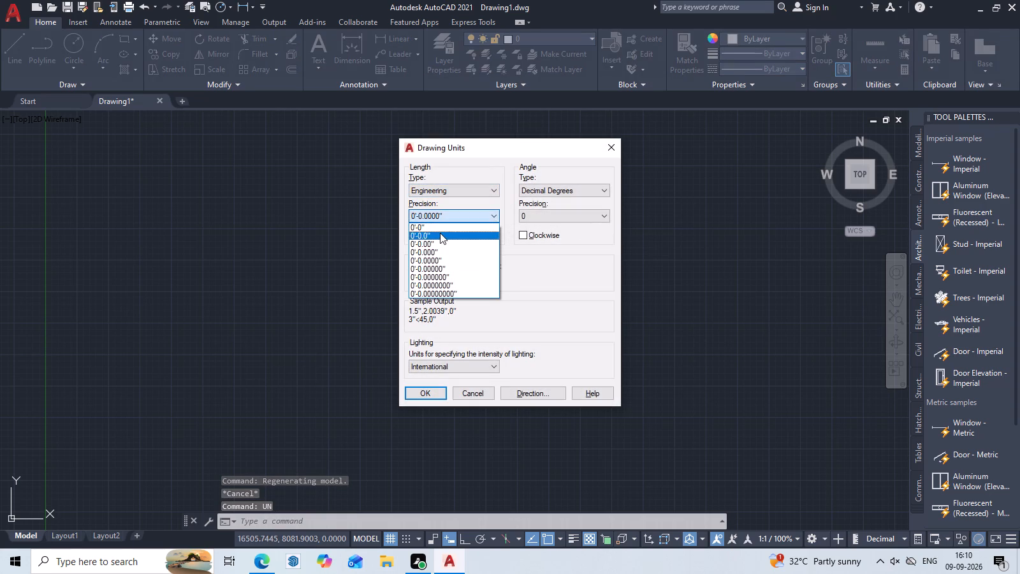
{"action": "left_click", "coordinate": [442, 225]}
{"action": "left_click", "coordinate": [428, 395]}
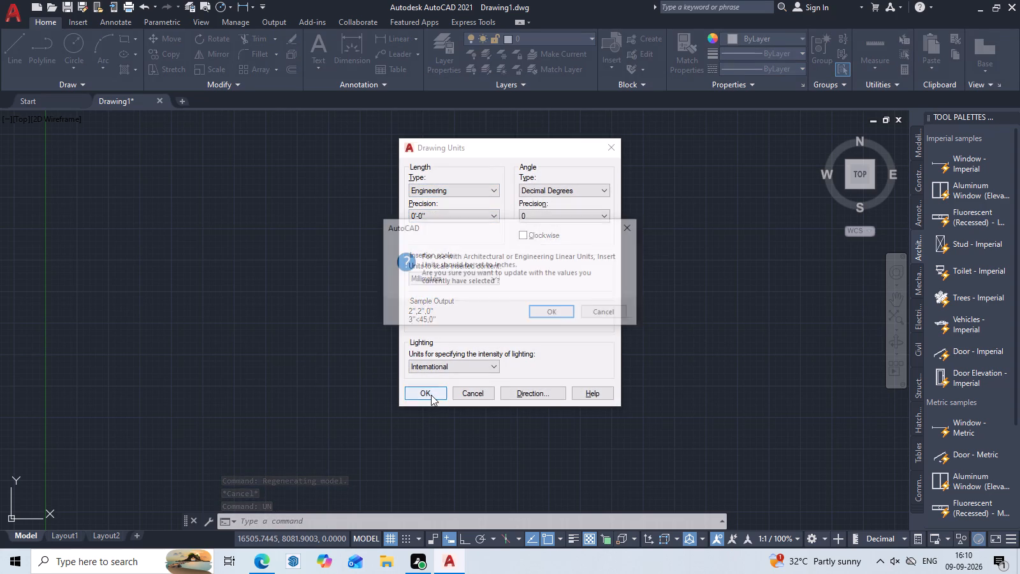
{"action": "left_click", "coordinate": [551, 313]}
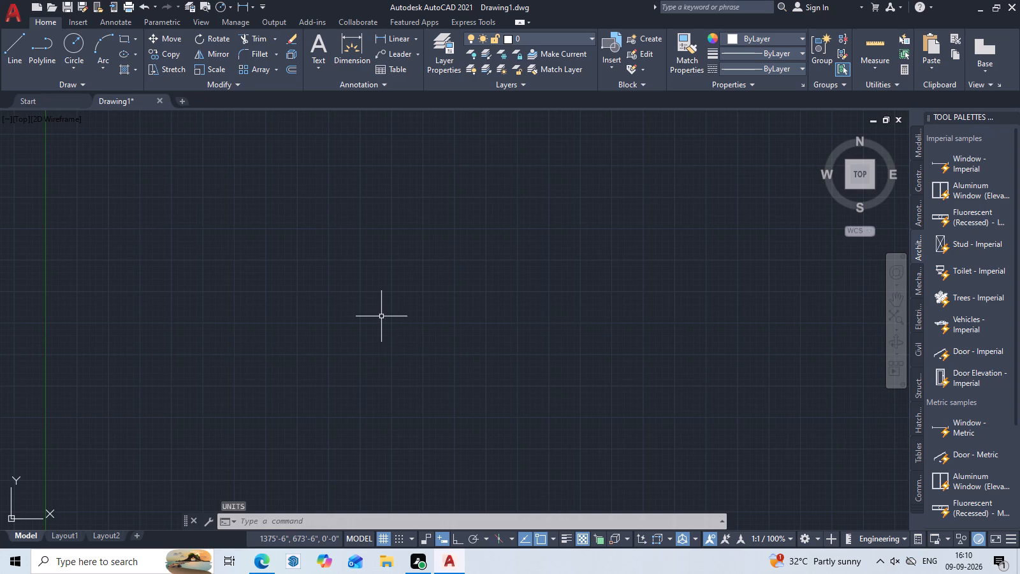
Modify the Standard dimension style to use Engineering primary units with 0'-0" precision.
{"action": "type", "text": "d"}
{"action": "key", "text": "space"}
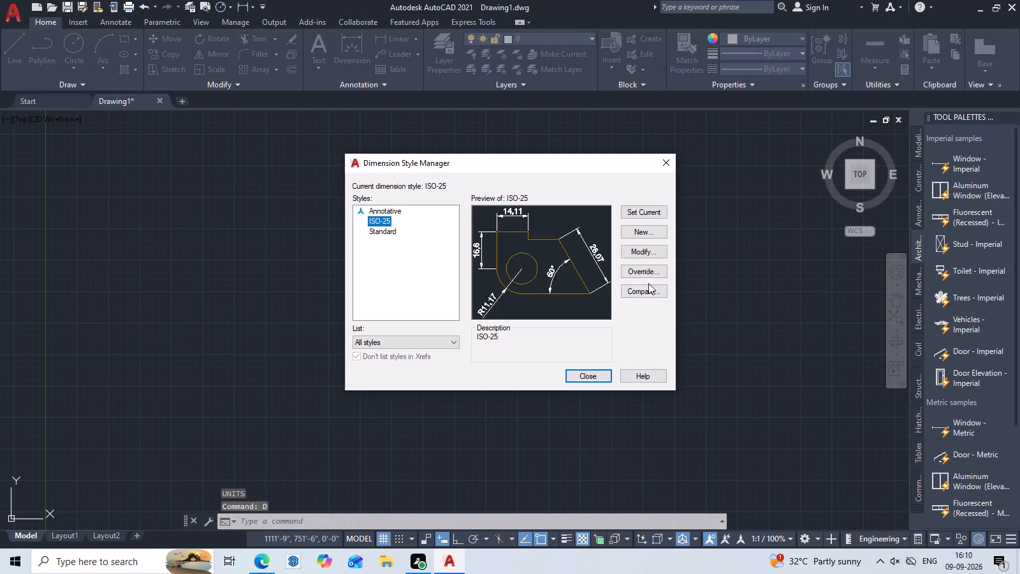
{"action": "left_click", "coordinate": [397, 235]}
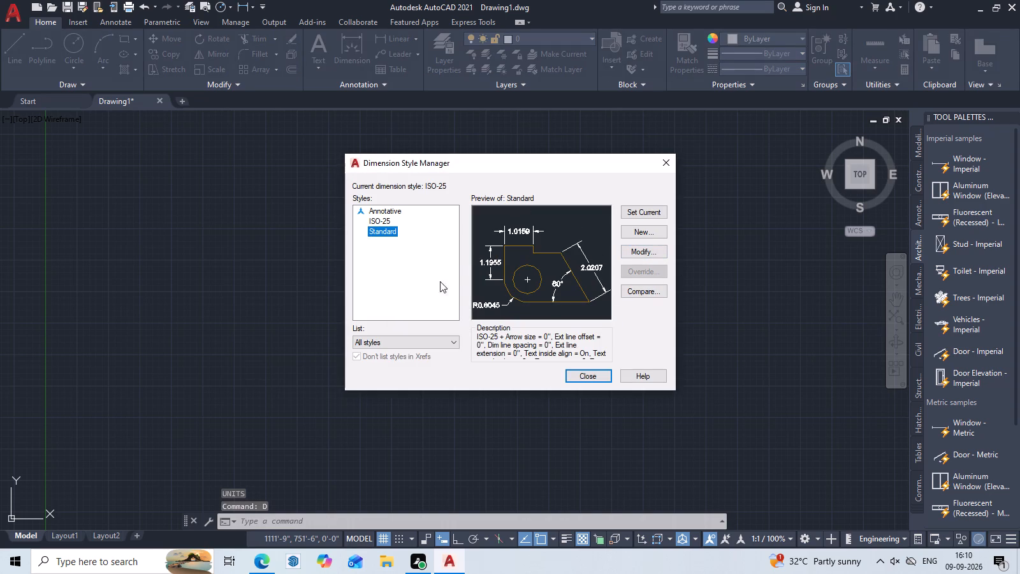
{"action": "left_click", "coordinate": [640, 253]}
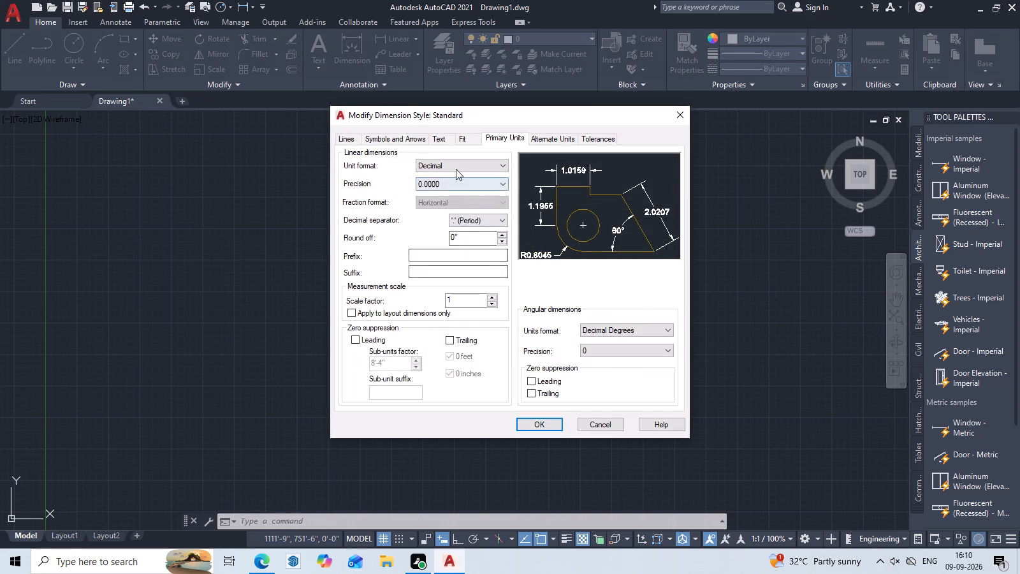
{"action": "left_click", "coordinate": [456, 168]}
{"action": "left_click", "coordinate": [458, 195]}
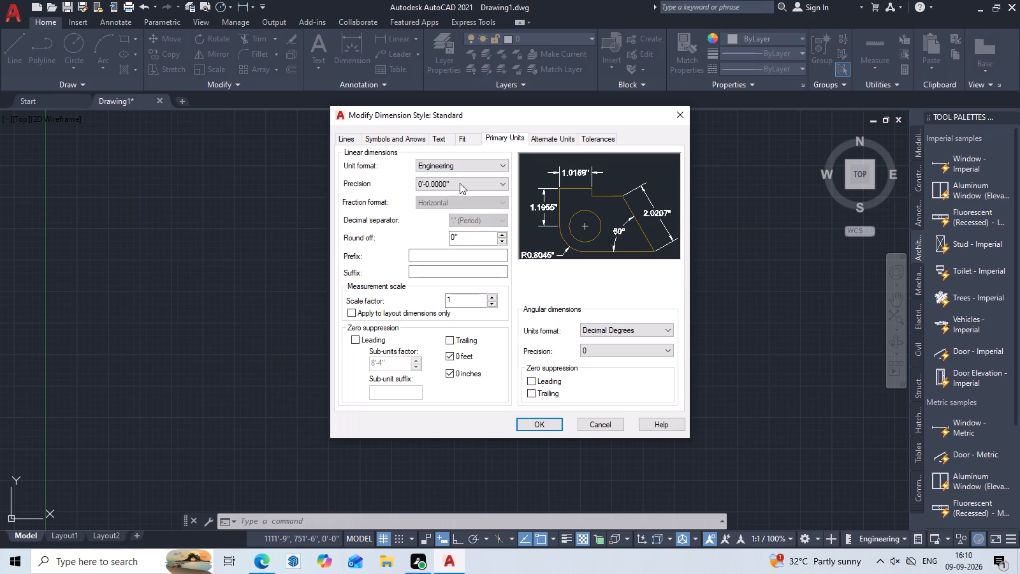
{"action": "left_click", "coordinate": [460, 176]}
{"action": "left_click", "coordinate": [460, 183]}
{"action": "left_click", "coordinate": [444, 195]}
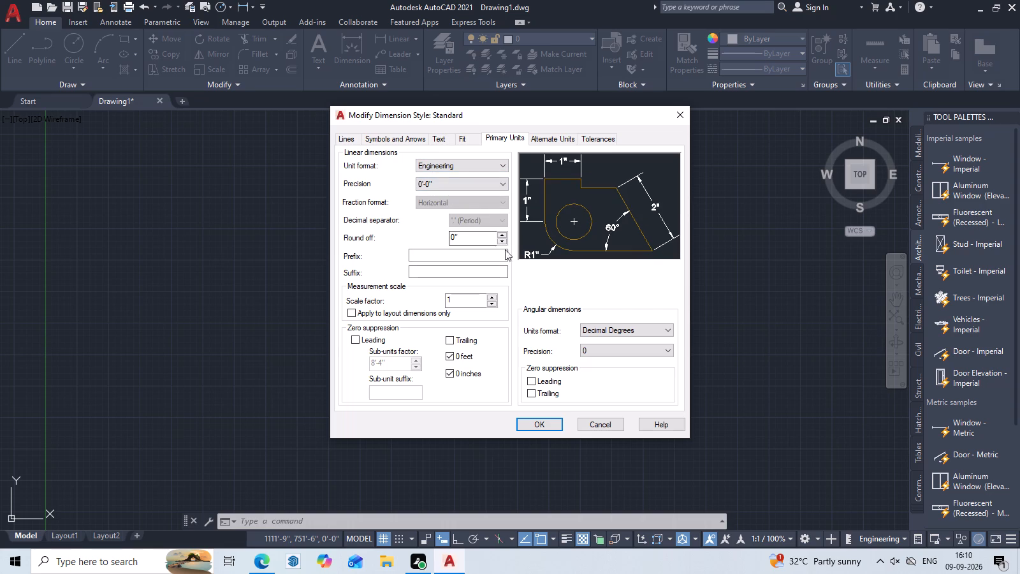
Set the Standard dimension style's text height to 5 and arrow size to 4, and save the style changes.
{"action": "double_click", "coordinate": [437, 143]}
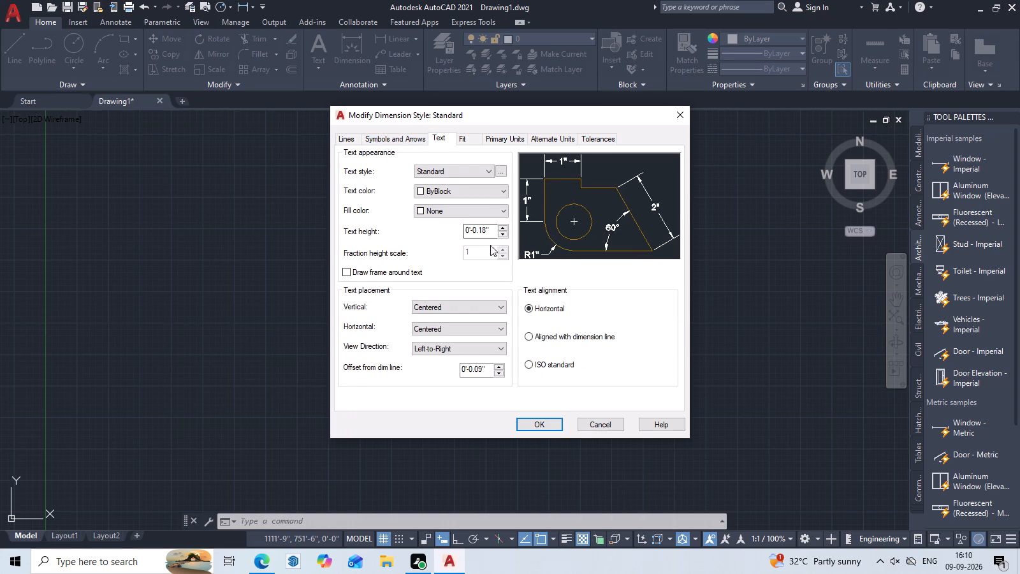
{"action": "left_click_drag", "start_coordinate": [496, 226], "coordinate": [403, 240]}
{"action": "key", "text": "BackSpace"}
{"action": "key", "text": "5"}
{"action": "left_click", "coordinate": [391, 138]}
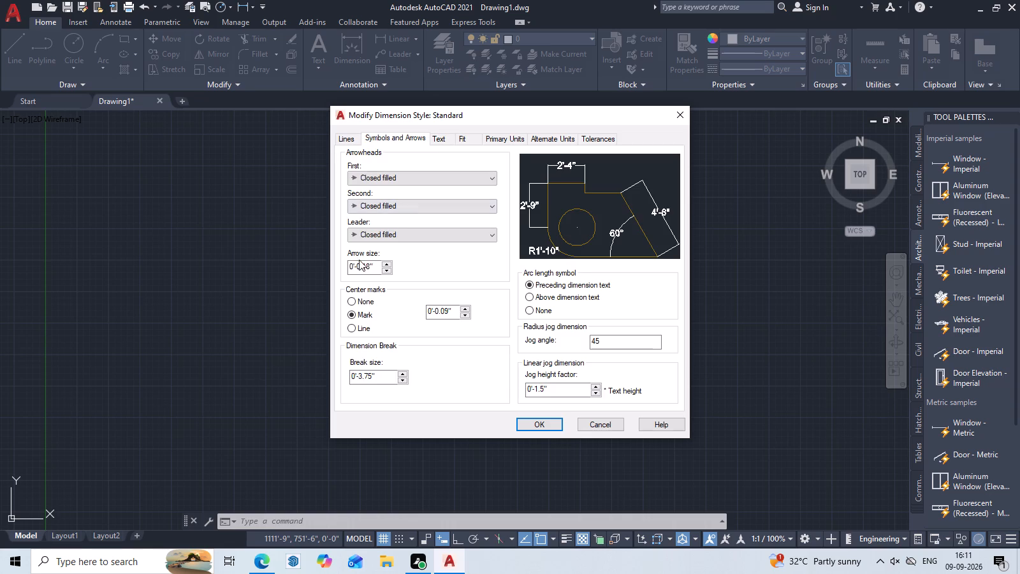
{"action": "left_click_drag", "start_coordinate": [372, 268], "coordinate": [302, 268]}
{"action": "key", "text": "BackSpace"}
{"action": "key", "text": "4"}
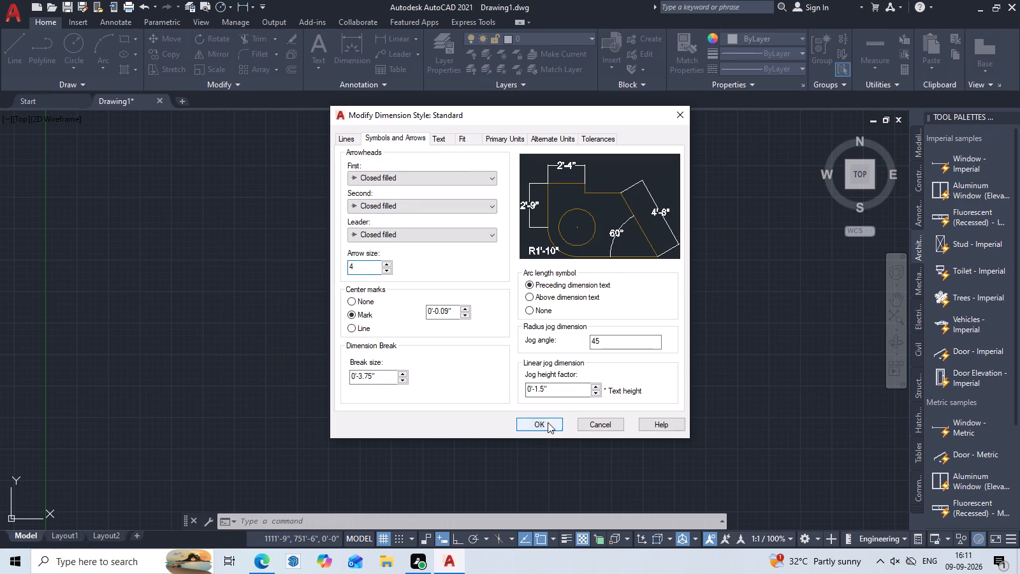
{"action": "left_click", "coordinate": [548, 422]}
{"action": "left_click", "coordinate": [586, 380]}
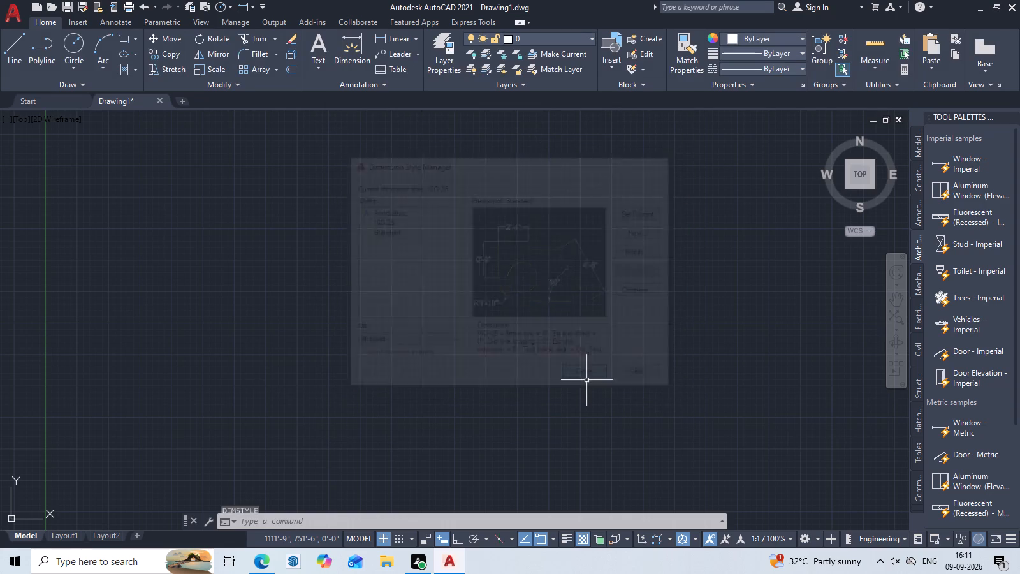
{"action": "key", "text": "Escape"}
{"action": "key", "text": "Escape"}
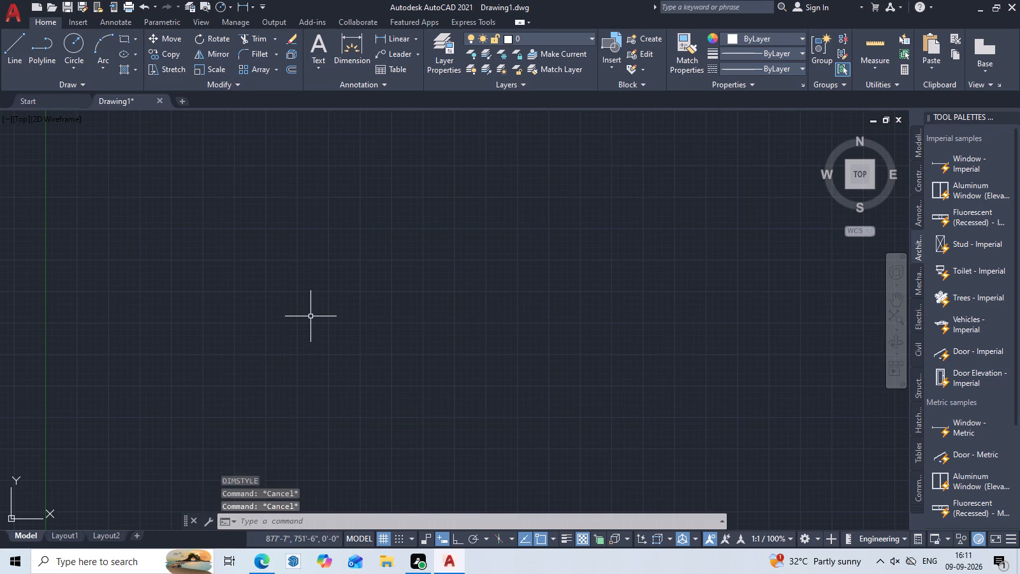
{"action": "key", "text": "Escape"}
{"action": "key", "text": "Escape"}
Enable maintaining a log file in the file safety options.
{"action": "key", "text": "u"}
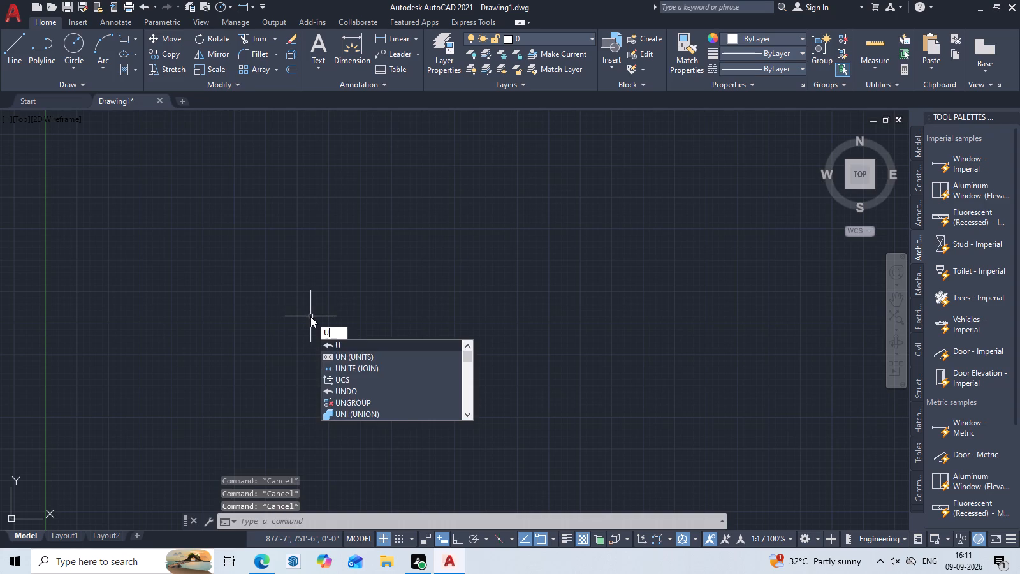
{"action": "key", "text": "Escape"}
{"action": "type", "text": "op"}
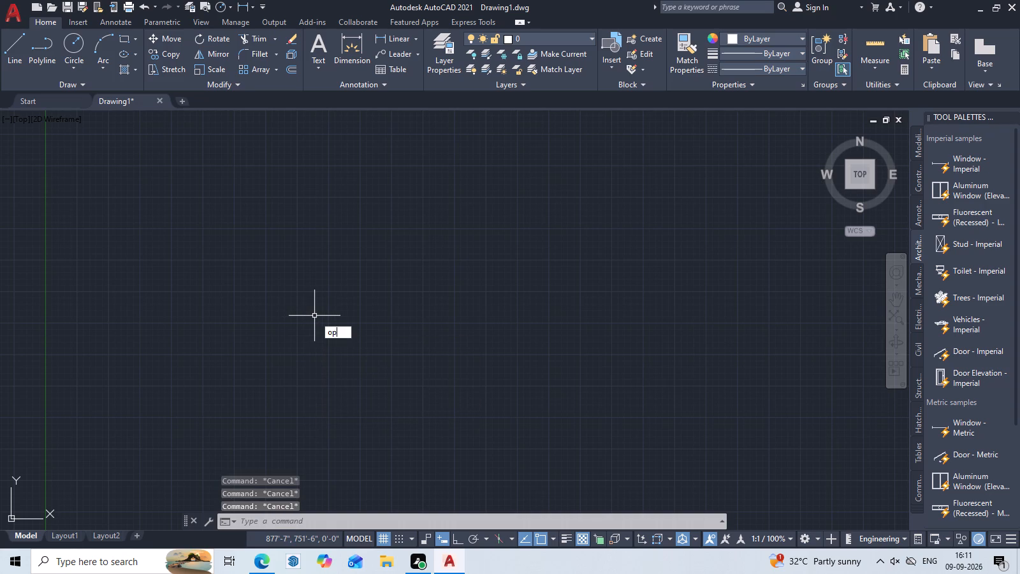
{"action": "key", "text": "space"}
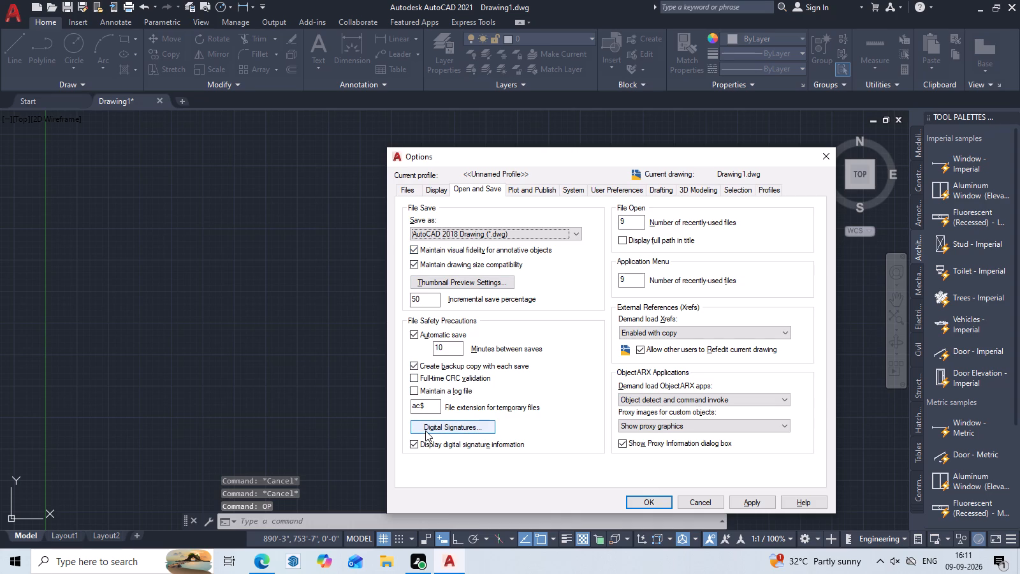
{"action": "left_click", "coordinate": [413, 391]}
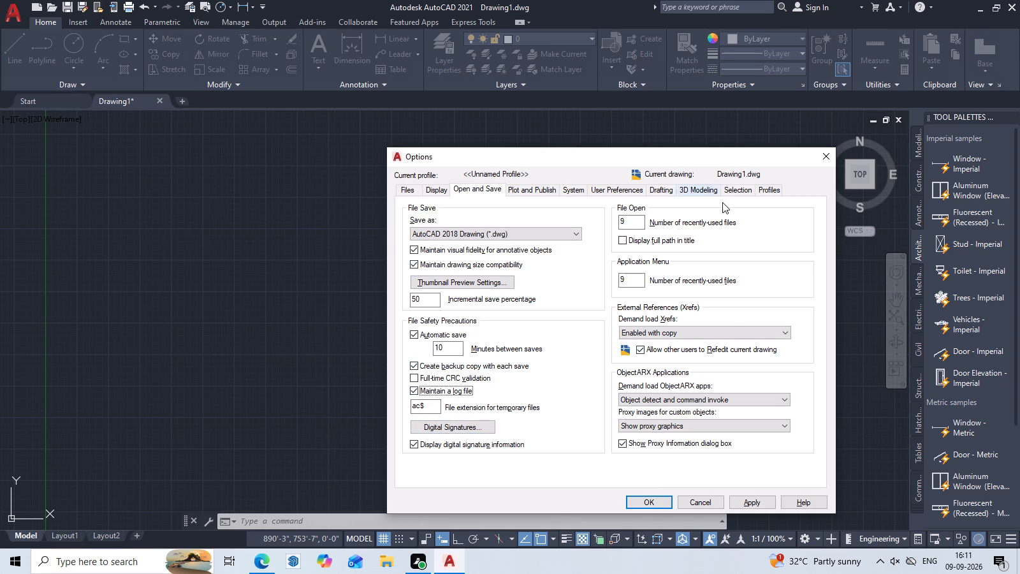
{"action": "double_click", "coordinate": [649, 504]}
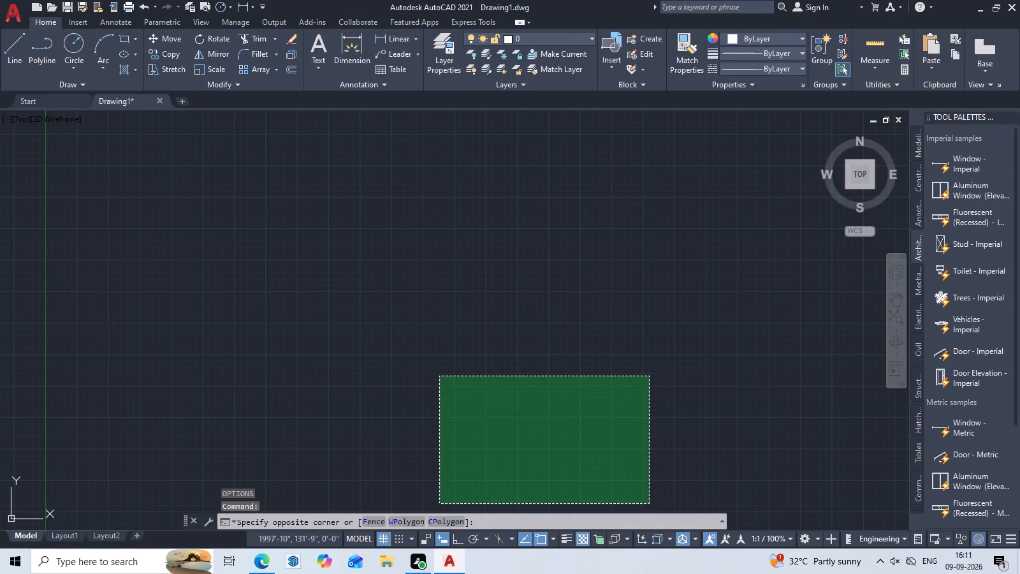
{"action": "key", "text": "Escape"}
Change the 2D model space uniform background colour to White in the display options.
{"action": "scroll", "coordinate": [471, 361], "scroll_direction": "down", "scroll_amount": 2}
{"action": "middle_click_drag", "start_coordinate": [469, 358], "coordinate": [395, 373]}
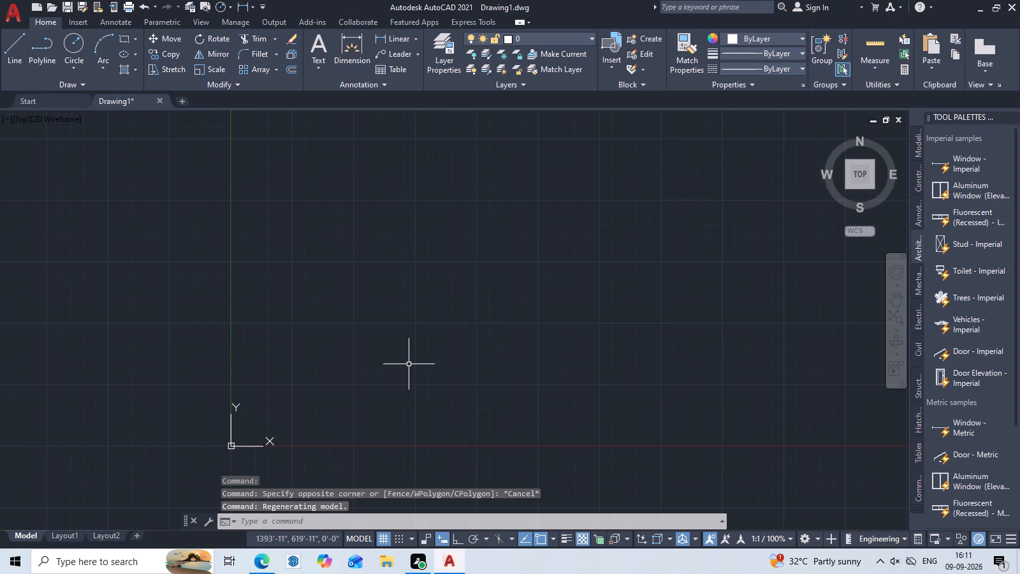
{"action": "type", "text": "op"}
{"action": "key", "text": "space"}
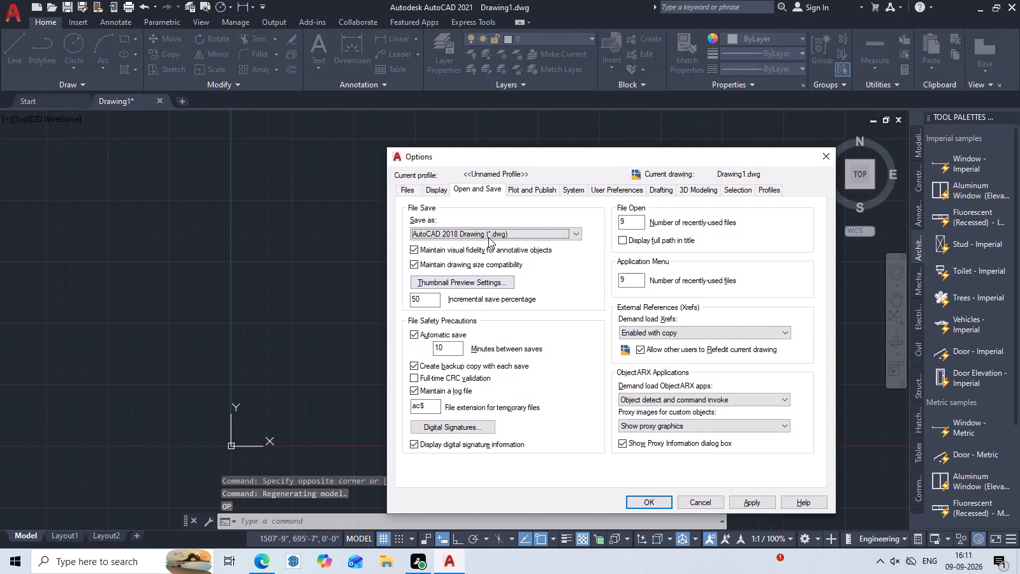
{"action": "double_click", "coordinate": [432, 188]}
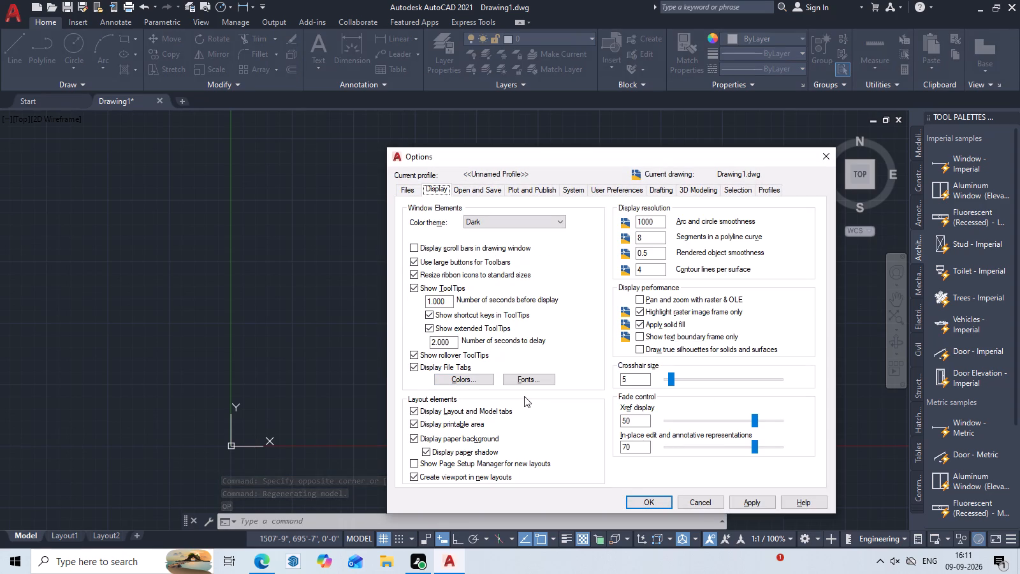
{"action": "double_click", "coordinate": [479, 379]}
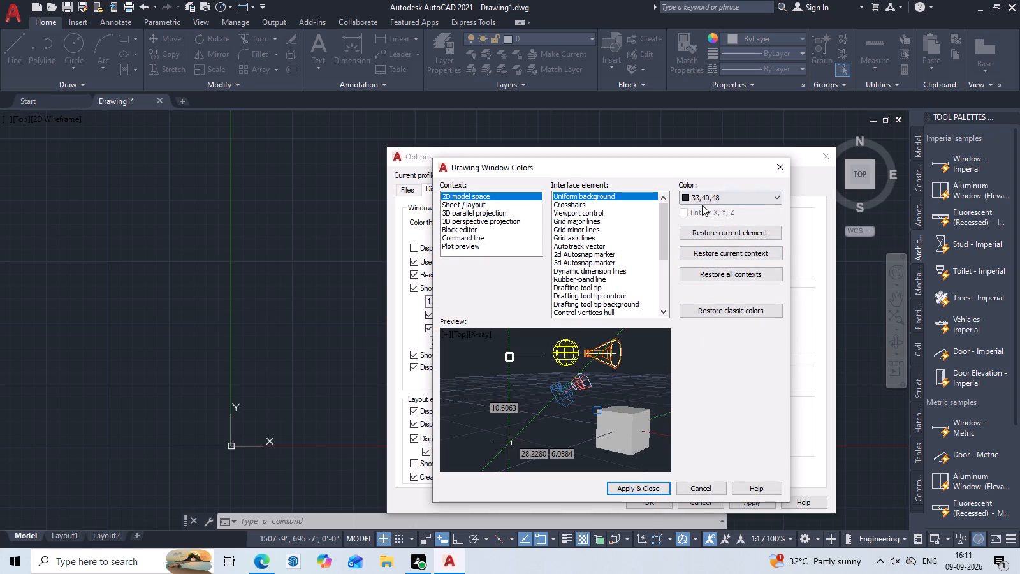
{"action": "double_click", "coordinate": [704, 200]}
{"action": "left_click", "coordinate": [704, 195]}
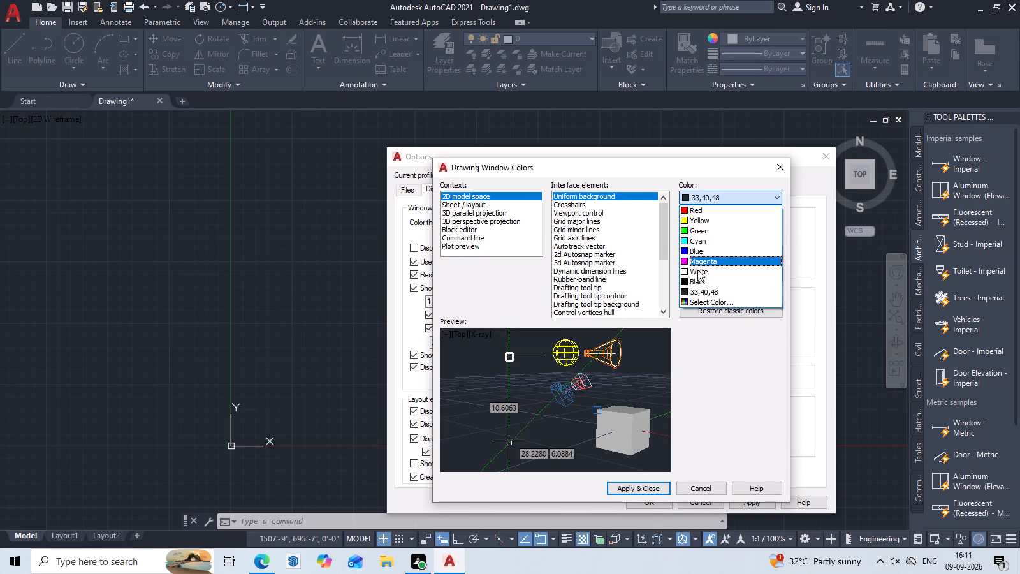
{"action": "left_click", "coordinate": [696, 271]}
{"action": "left_click", "coordinate": [627, 488]}
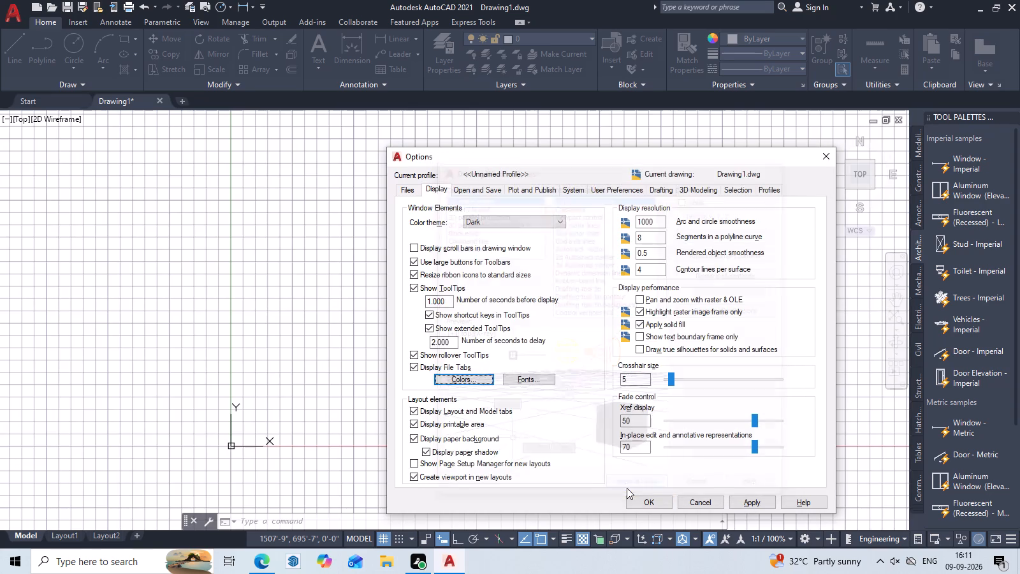
{"action": "left_click", "coordinate": [819, 160]}
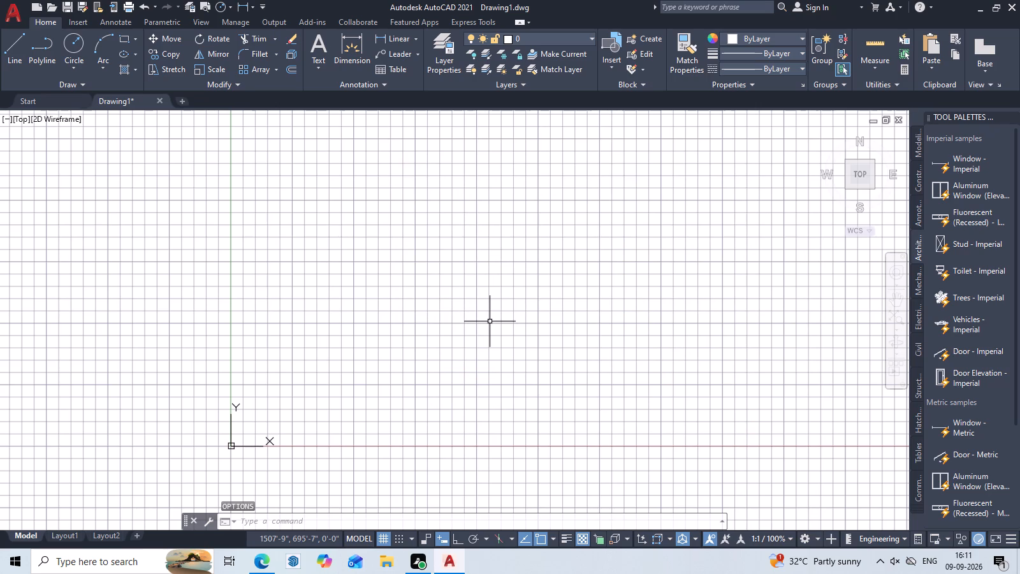
Turn off the grid display in the drawing area.
{"action": "key", "text": "F7"}
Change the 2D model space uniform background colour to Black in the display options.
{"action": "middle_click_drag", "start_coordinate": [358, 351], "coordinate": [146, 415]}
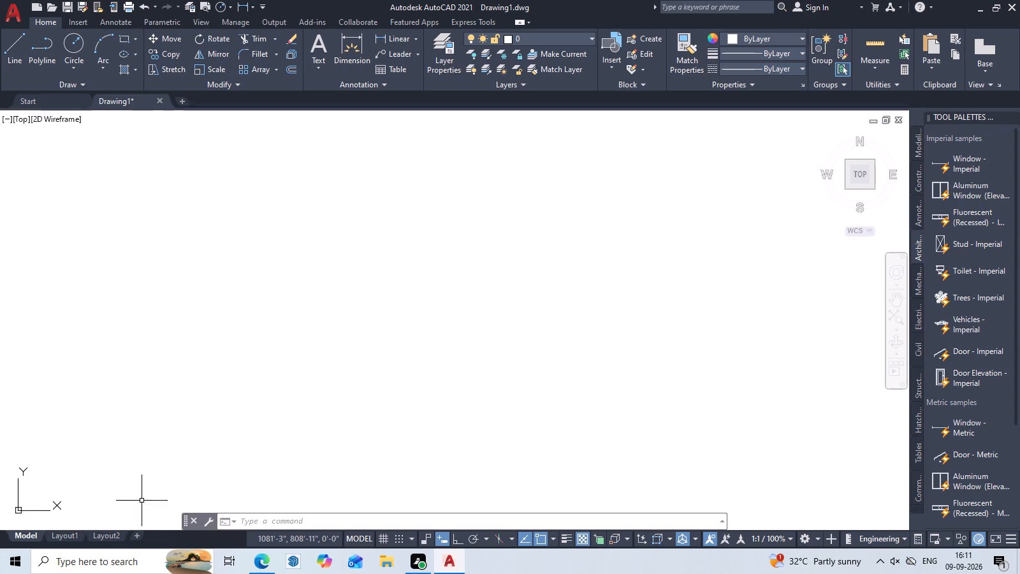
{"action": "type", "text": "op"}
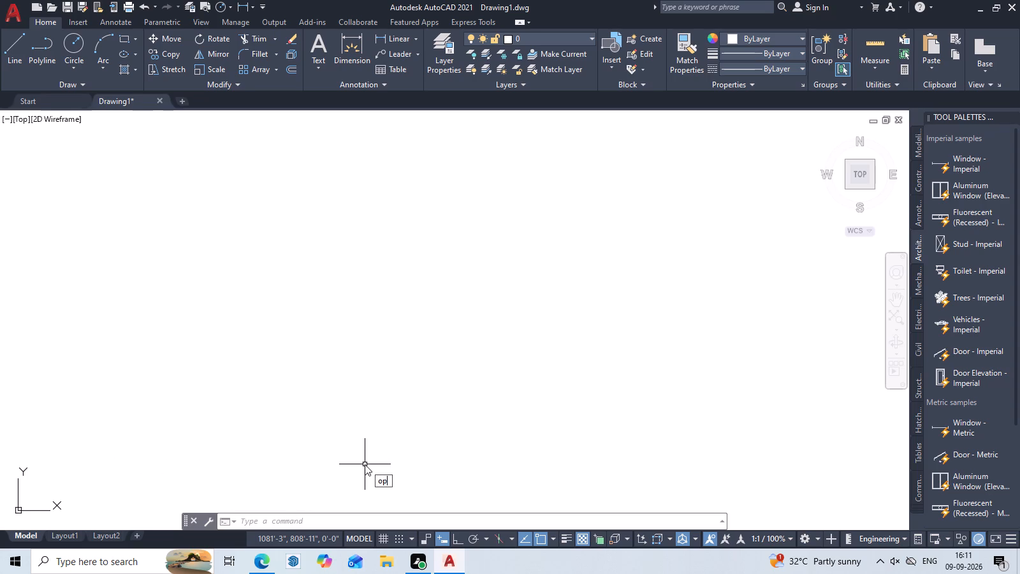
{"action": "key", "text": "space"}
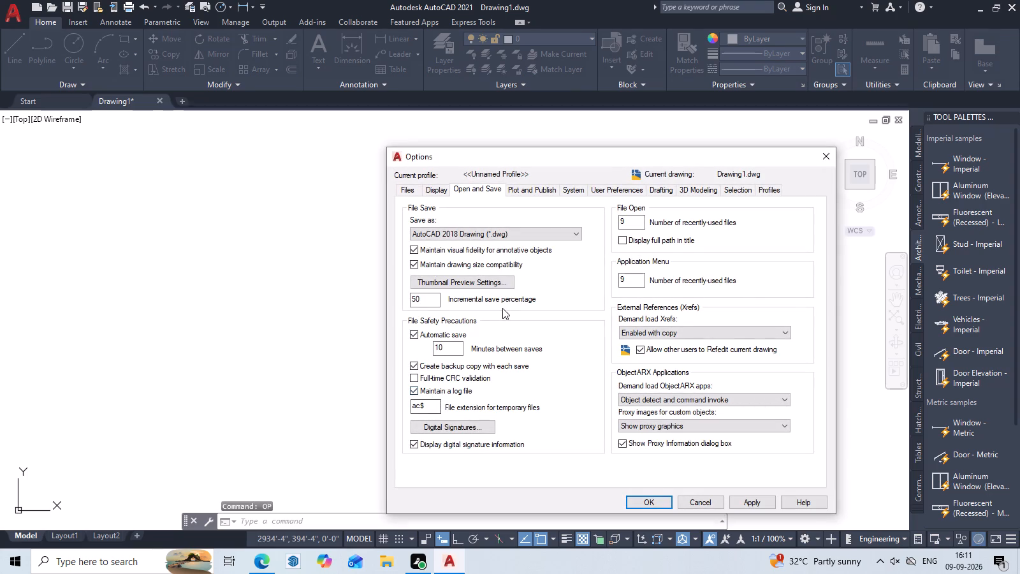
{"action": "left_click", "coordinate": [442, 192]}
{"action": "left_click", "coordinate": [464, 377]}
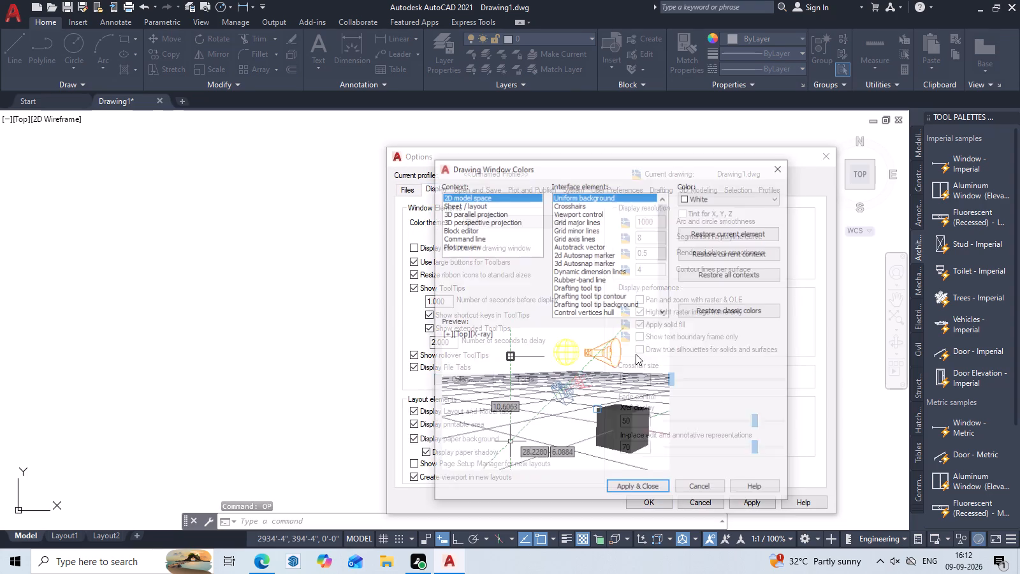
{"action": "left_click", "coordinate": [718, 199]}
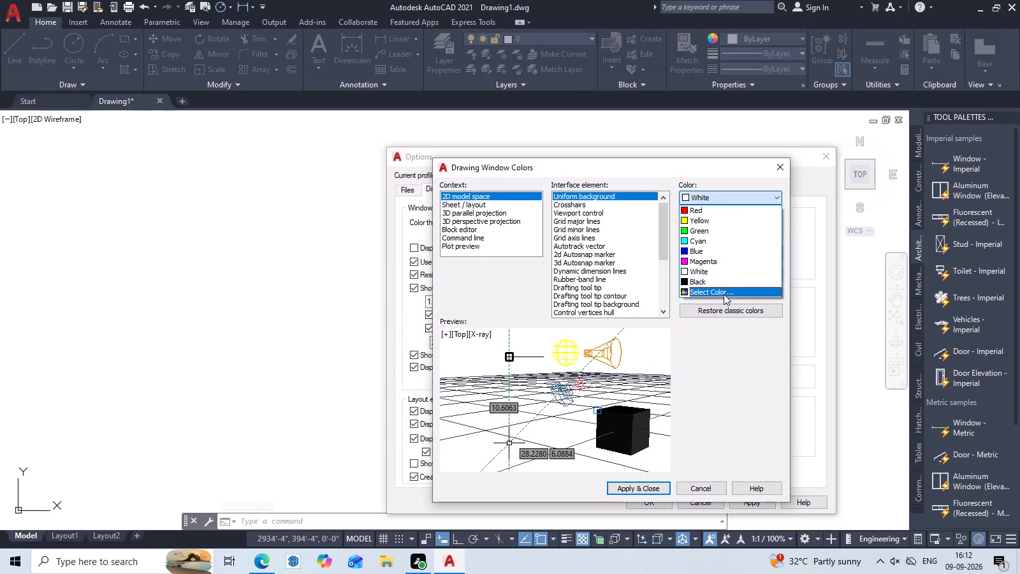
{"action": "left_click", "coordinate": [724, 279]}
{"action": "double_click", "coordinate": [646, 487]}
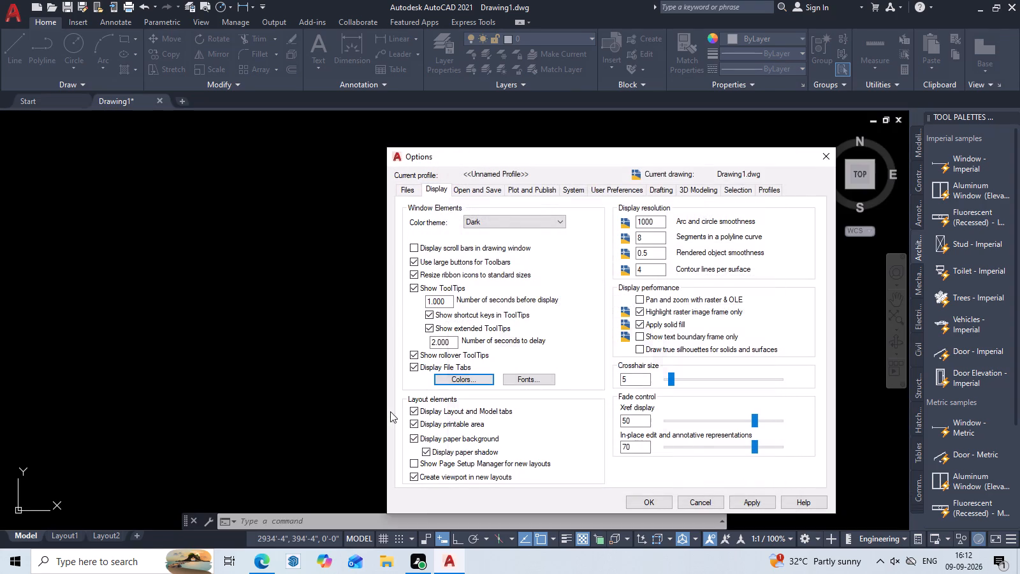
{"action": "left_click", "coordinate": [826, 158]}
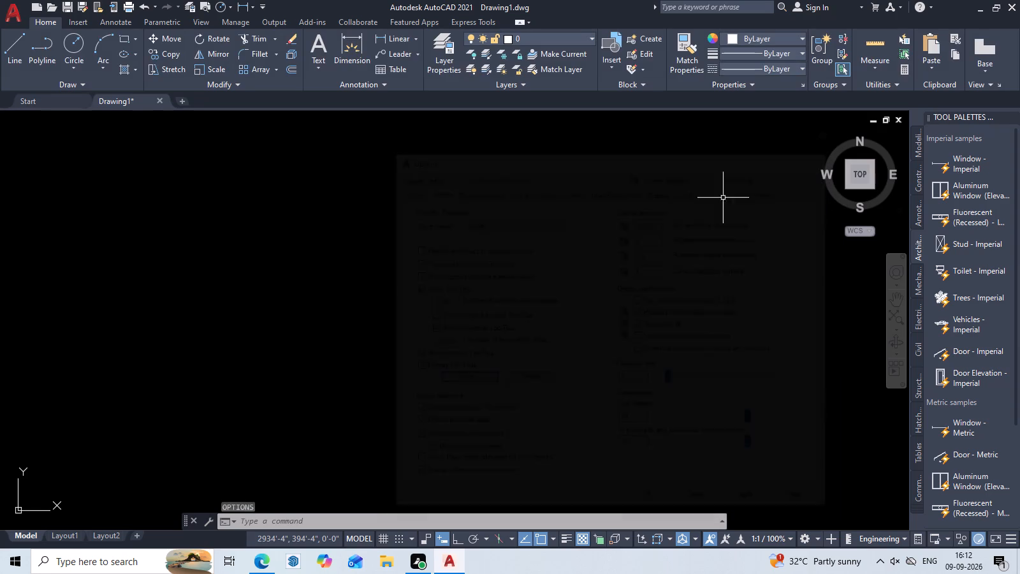
Turn the grid display back on in the drawing area.
{"action": "key", "text": "F7"}
{"action": "middle_click_drag", "start_coordinate": [261, 352], "coordinate": [331, 338]}
{"action": "scroll", "coordinate": [331, 337], "scroll_direction": "down", "scroll_amount": 2}
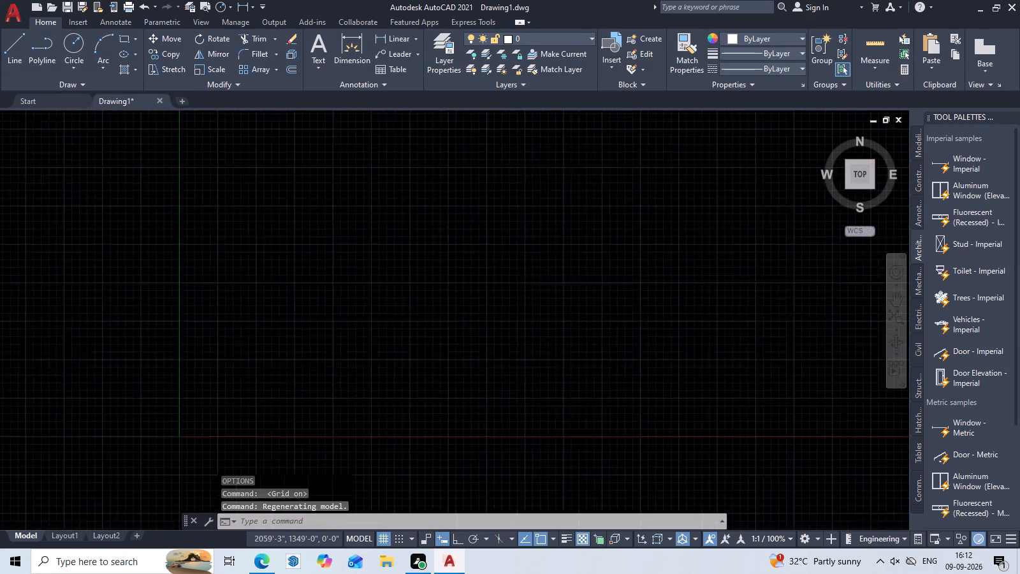
{"action": "scroll", "coordinate": [331, 337], "scroll_direction": "down", "scroll_amount": 1}
{"action": "middle_click_drag", "start_coordinate": [367, 355], "coordinate": [330, 374]}
Undo all earlier operations in the drawing, including the dimension style and units changes, back to its initial state.
{"action": "key", "text": "ctrl+z"}
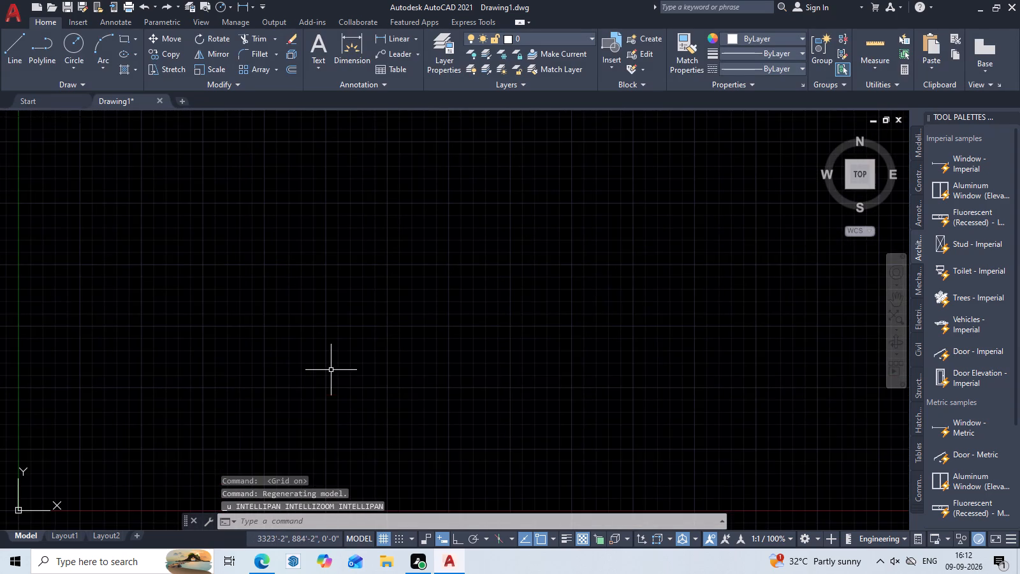
{"action": "key", "text": "ctrl+z"}
{"action": "key", "text": "ctrl+z"}
{"action": "key", "text": "ctrl+z"}
{"action": "key", "text": "ctrl+z"}
{"action": "key", "text": "ctrl+z"}
{"action": "key", "text": "ctrl+z"}
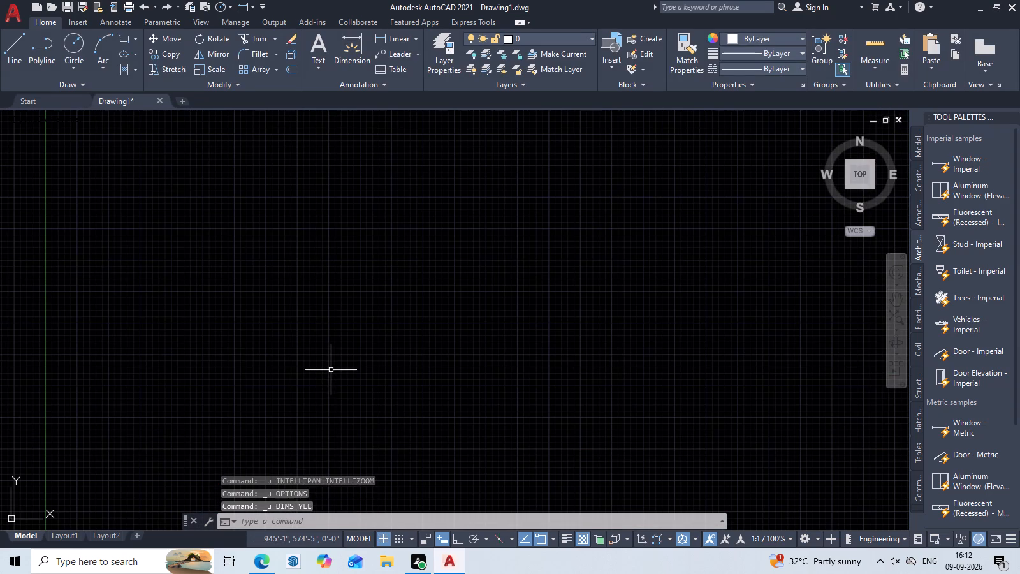
{"action": "key", "text": "ctrl+z"}
{"action": "key", "text": "ctrl+z"}
{"action": "key", "text": "ctrl+z"}
{"action": "key", "text": "ctrl+z"}
{"action": "key", "text": "ctrl+z"}
{"action": "key", "text": "ctrl+z"}
{"action": "key", "text": "ctrl+z"}
{"action": "key", "text": "ctrl+z"}
{"action": "key", "text": "ctrl+z"}
{"action": "key", "text": "ctrl+z"}
{"action": "key", "text": "ctrl+z"}
{"action": "key", "text": "ctrl+z"}
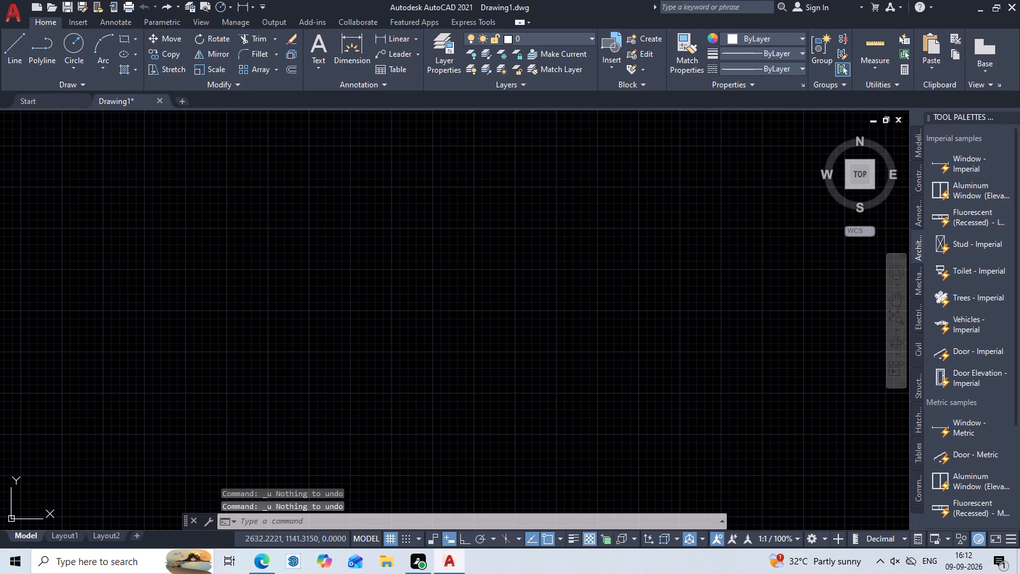
{"action": "key", "text": "ctrl+z"}
{"action": "key", "text": "Escape"}
Restore the 2D model space uniform background to its default colour and apply the display options.
{"action": "scroll", "coordinate": [599, 272], "scroll_direction": "down", "scroll_amount": 6}
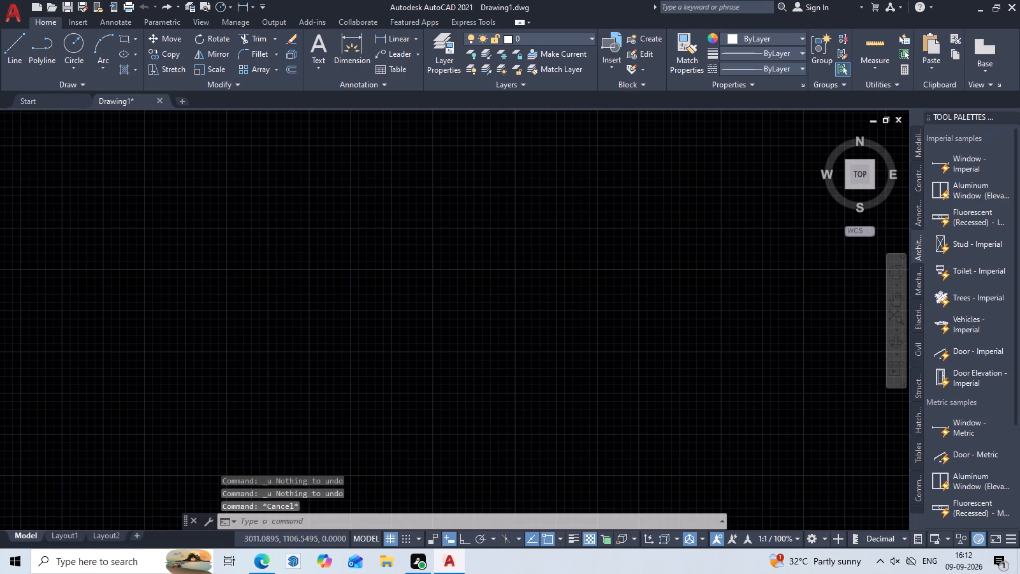
{"action": "middle_click_drag", "start_coordinate": [600, 272], "coordinate": [390, 348]}
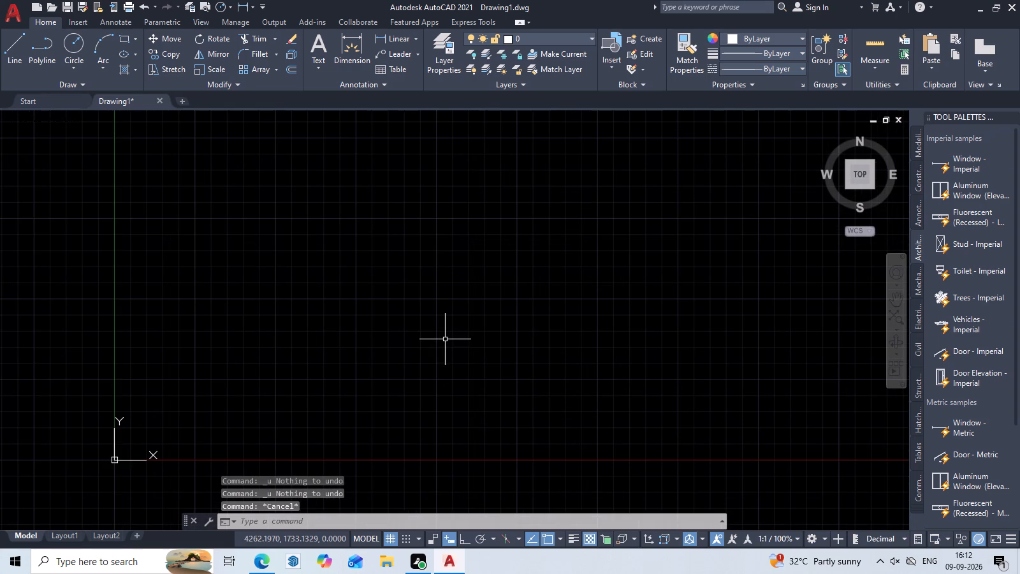
{"action": "type", "text": "op"}
{"action": "key", "text": "space"}
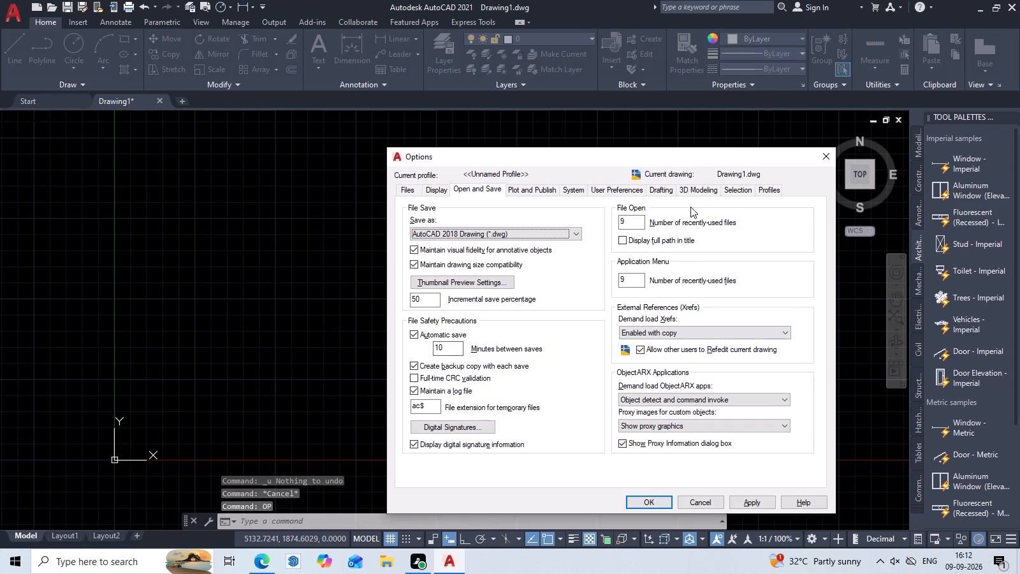
{"action": "left_click", "coordinate": [443, 191]}
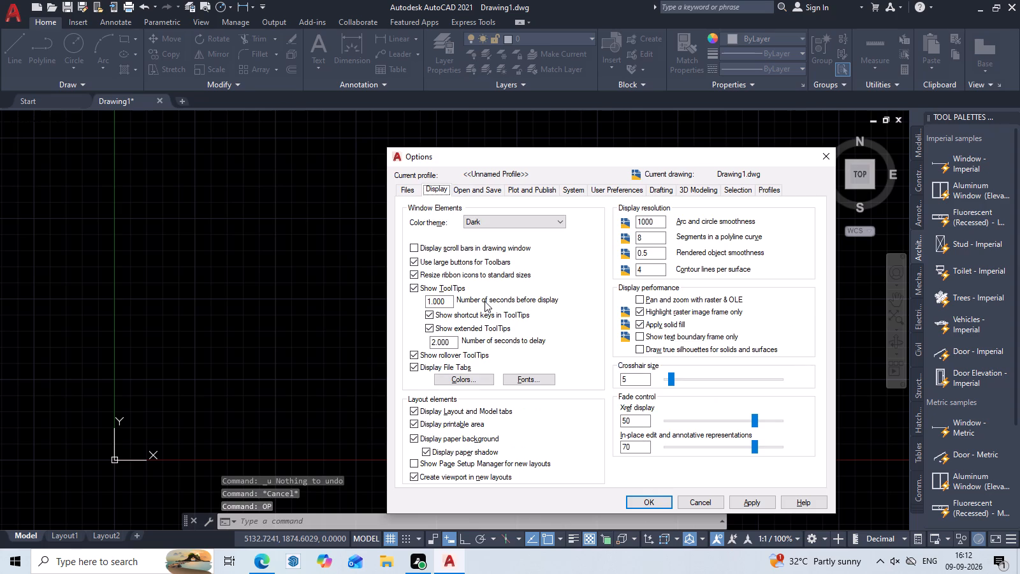
{"action": "left_click", "coordinate": [461, 381]}
{"action": "left_click", "coordinate": [718, 195]}
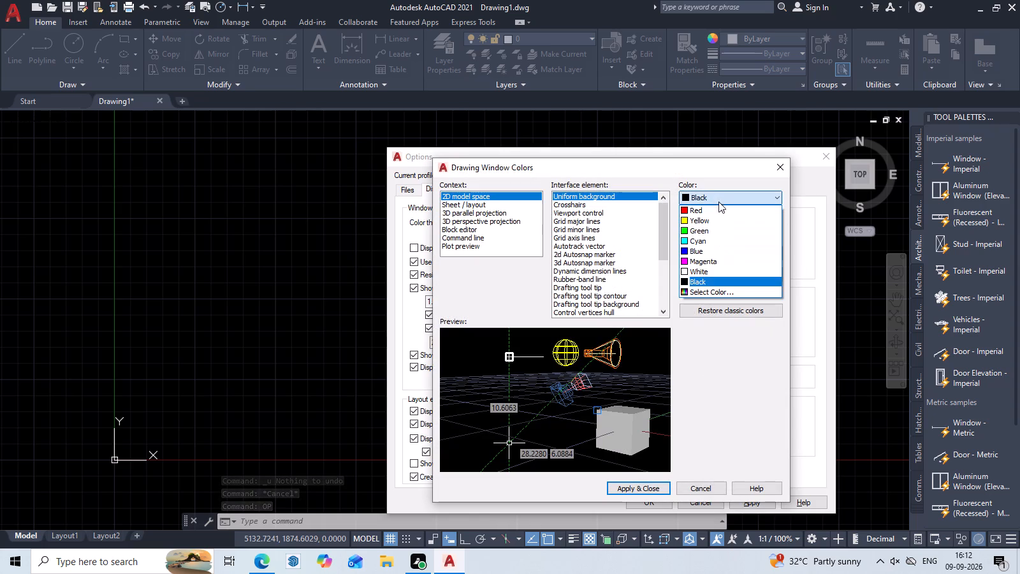
{"action": "double_click", "coordinate": [727, 293]}
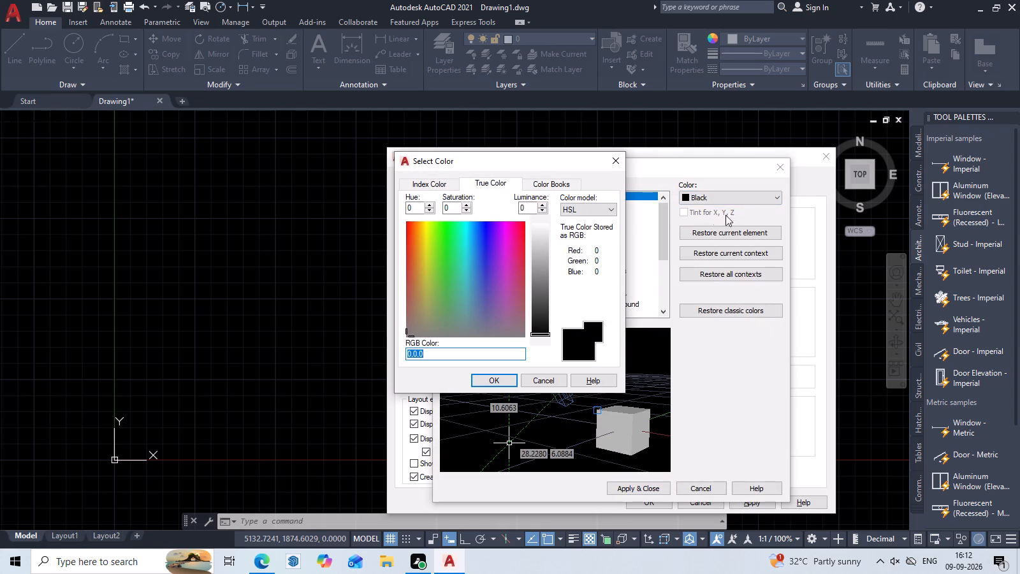
{"action": "left_click", "coordinate": [616, 160]}
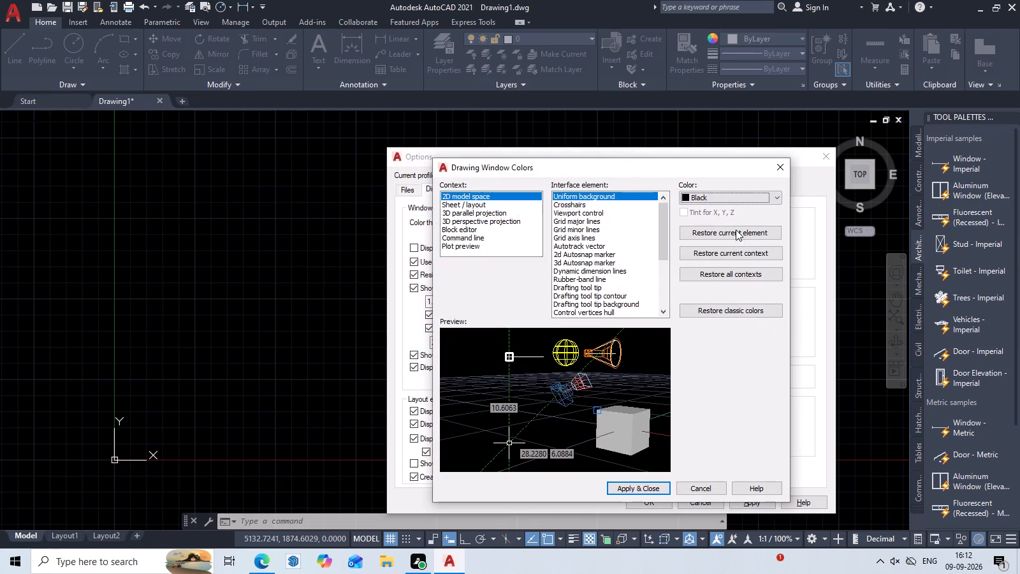
{"action": "left_click", "coordinate": [736, 231]}
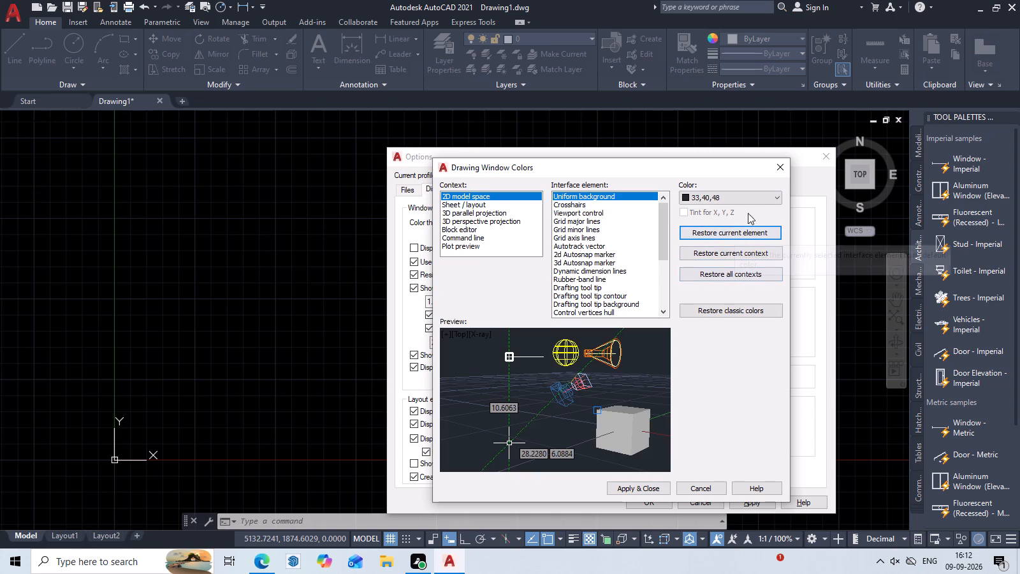
{"action": "double_click", "coordinate": [642, 490]}
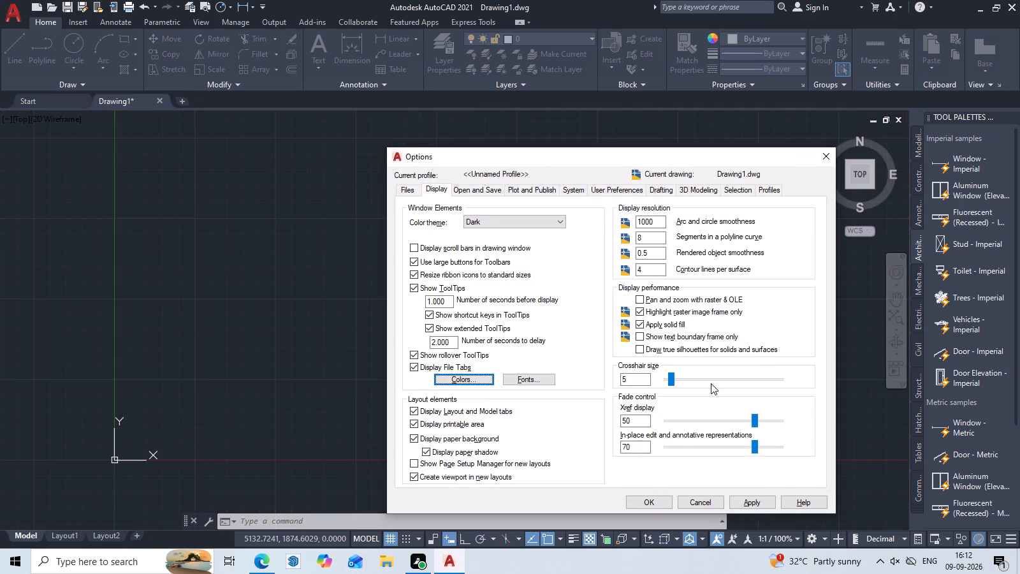
{"action": "left_click", "coordinate": [653, 499]}
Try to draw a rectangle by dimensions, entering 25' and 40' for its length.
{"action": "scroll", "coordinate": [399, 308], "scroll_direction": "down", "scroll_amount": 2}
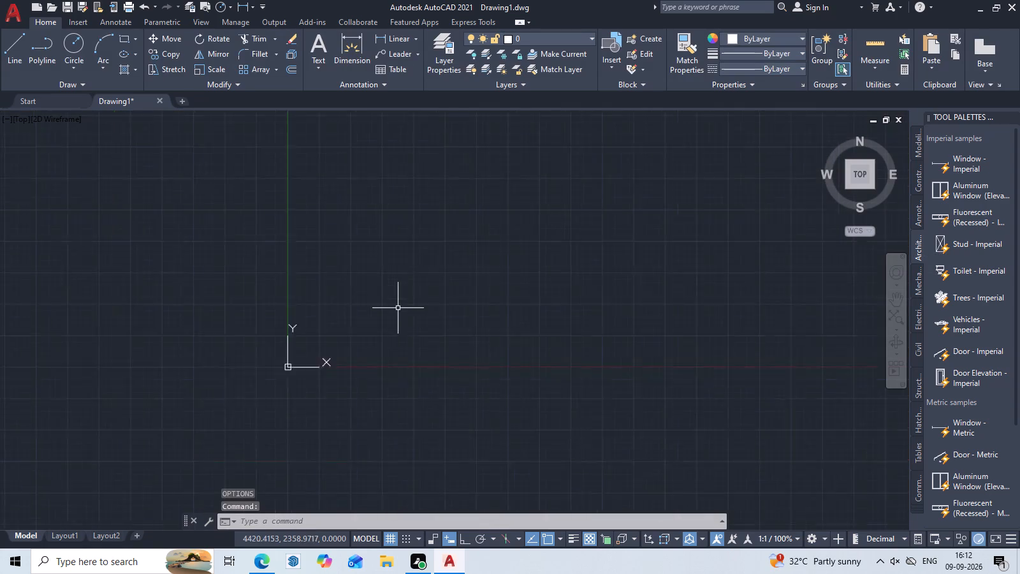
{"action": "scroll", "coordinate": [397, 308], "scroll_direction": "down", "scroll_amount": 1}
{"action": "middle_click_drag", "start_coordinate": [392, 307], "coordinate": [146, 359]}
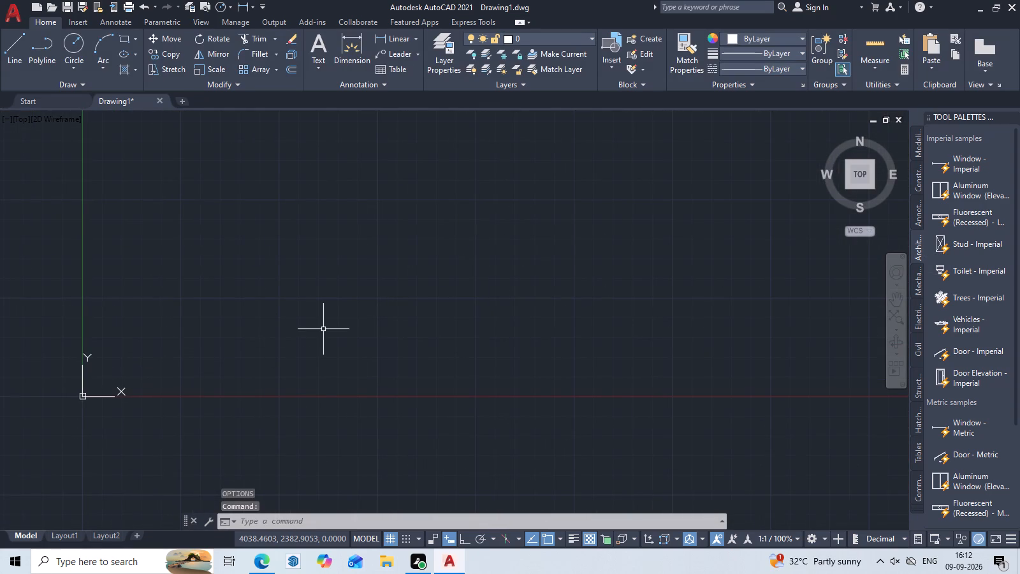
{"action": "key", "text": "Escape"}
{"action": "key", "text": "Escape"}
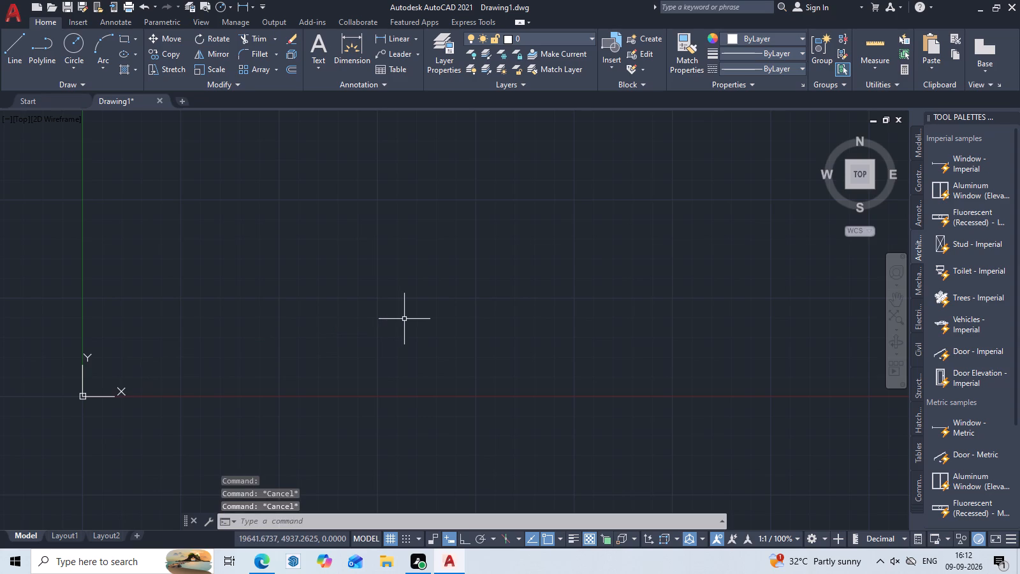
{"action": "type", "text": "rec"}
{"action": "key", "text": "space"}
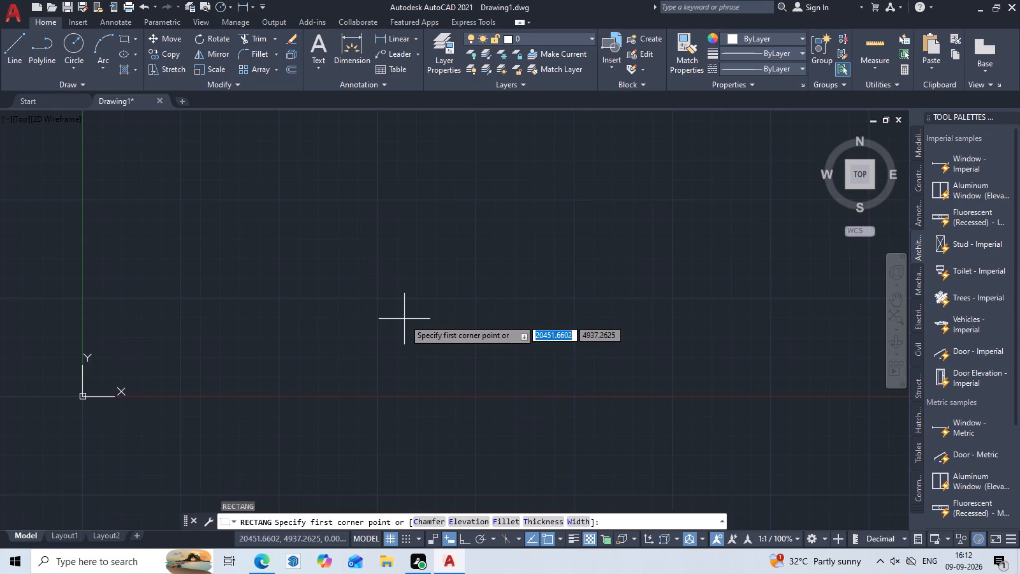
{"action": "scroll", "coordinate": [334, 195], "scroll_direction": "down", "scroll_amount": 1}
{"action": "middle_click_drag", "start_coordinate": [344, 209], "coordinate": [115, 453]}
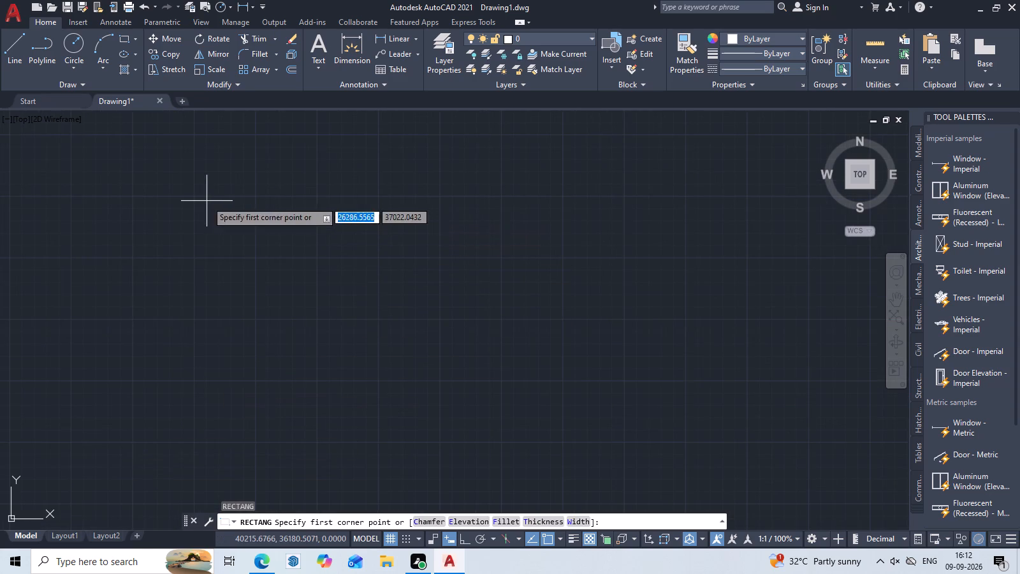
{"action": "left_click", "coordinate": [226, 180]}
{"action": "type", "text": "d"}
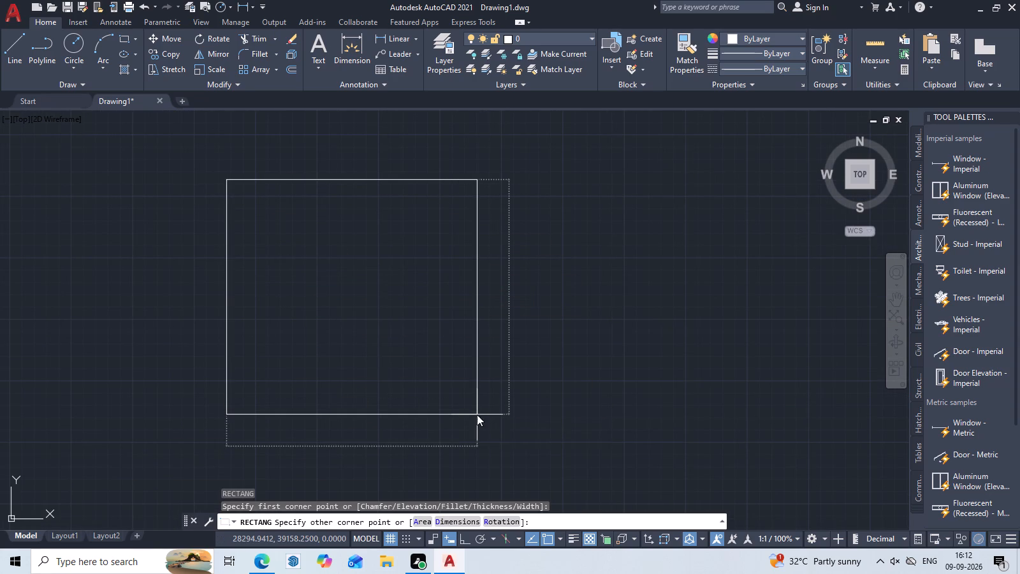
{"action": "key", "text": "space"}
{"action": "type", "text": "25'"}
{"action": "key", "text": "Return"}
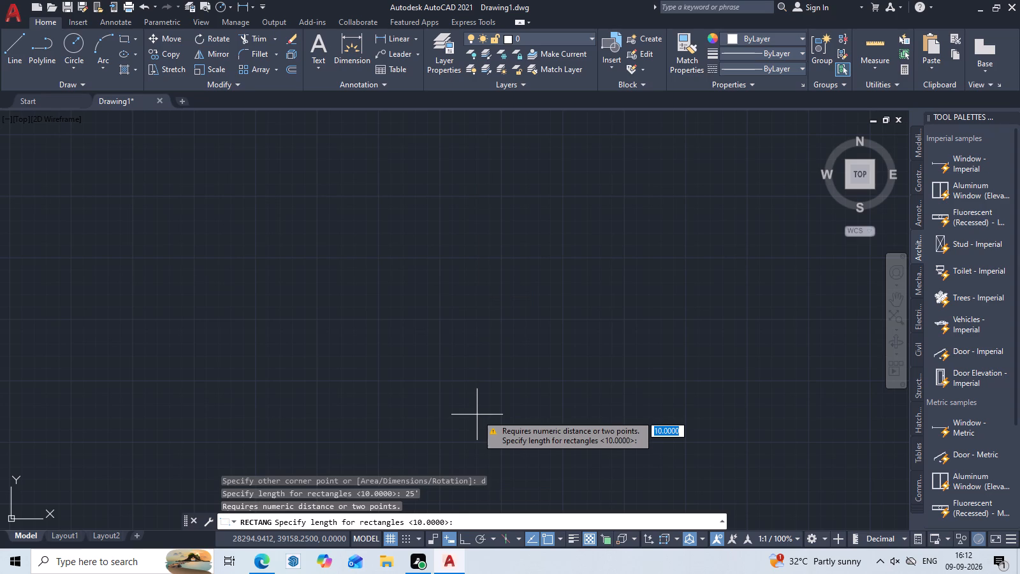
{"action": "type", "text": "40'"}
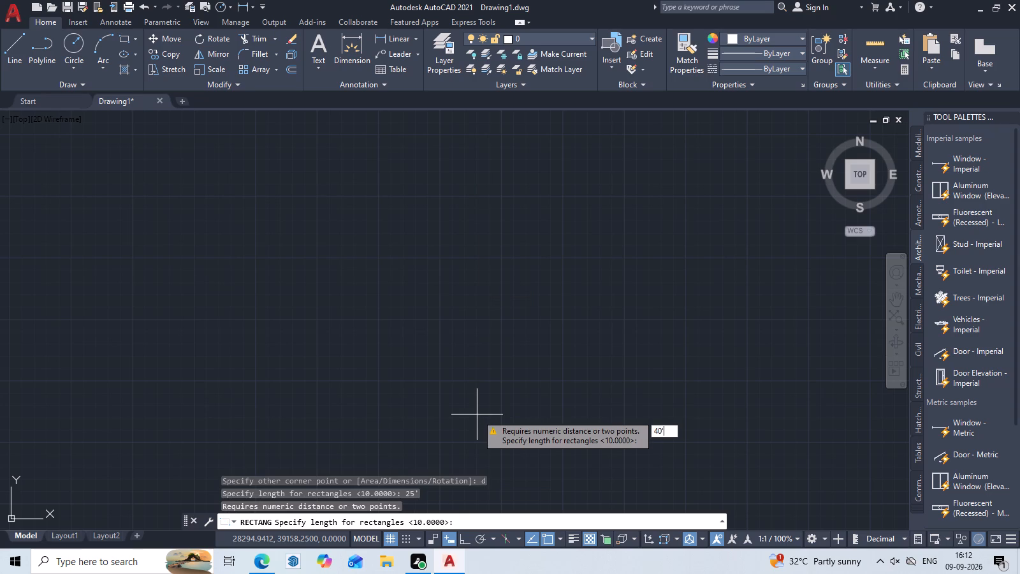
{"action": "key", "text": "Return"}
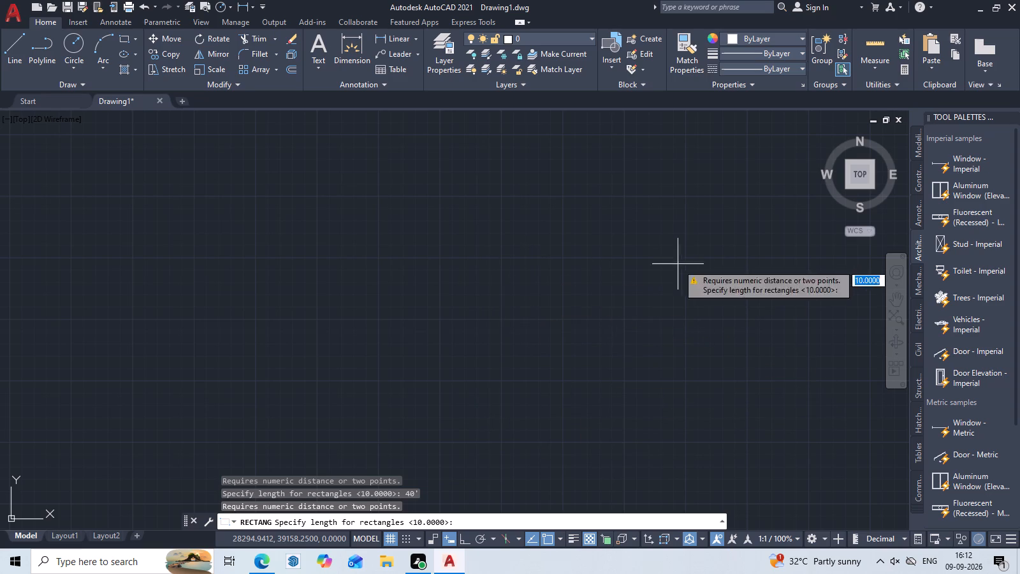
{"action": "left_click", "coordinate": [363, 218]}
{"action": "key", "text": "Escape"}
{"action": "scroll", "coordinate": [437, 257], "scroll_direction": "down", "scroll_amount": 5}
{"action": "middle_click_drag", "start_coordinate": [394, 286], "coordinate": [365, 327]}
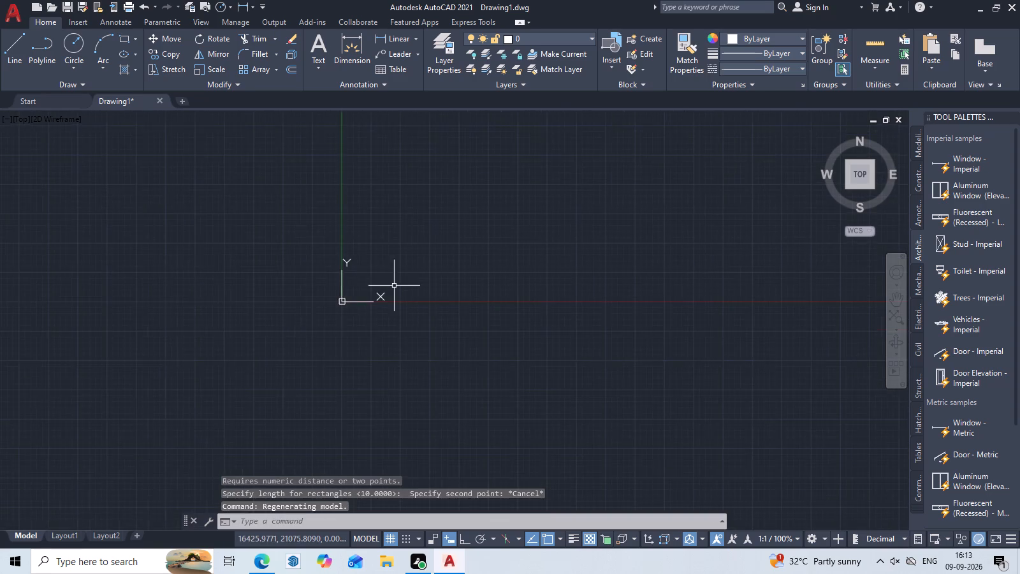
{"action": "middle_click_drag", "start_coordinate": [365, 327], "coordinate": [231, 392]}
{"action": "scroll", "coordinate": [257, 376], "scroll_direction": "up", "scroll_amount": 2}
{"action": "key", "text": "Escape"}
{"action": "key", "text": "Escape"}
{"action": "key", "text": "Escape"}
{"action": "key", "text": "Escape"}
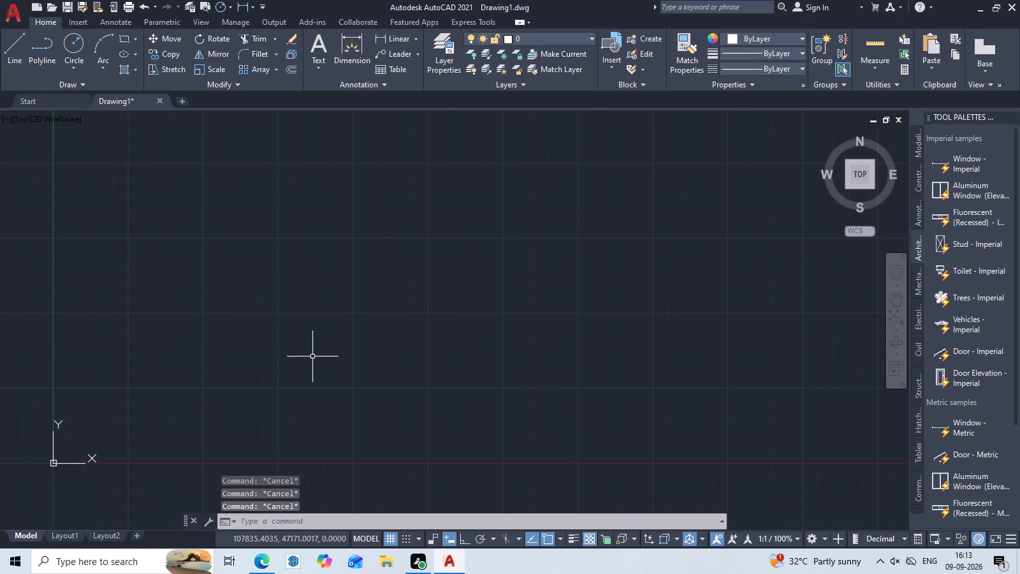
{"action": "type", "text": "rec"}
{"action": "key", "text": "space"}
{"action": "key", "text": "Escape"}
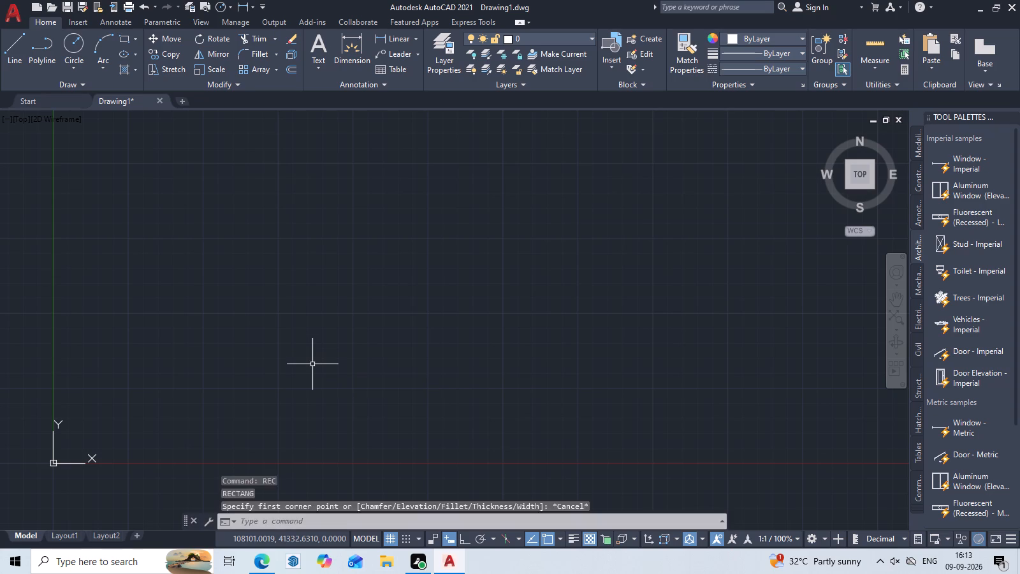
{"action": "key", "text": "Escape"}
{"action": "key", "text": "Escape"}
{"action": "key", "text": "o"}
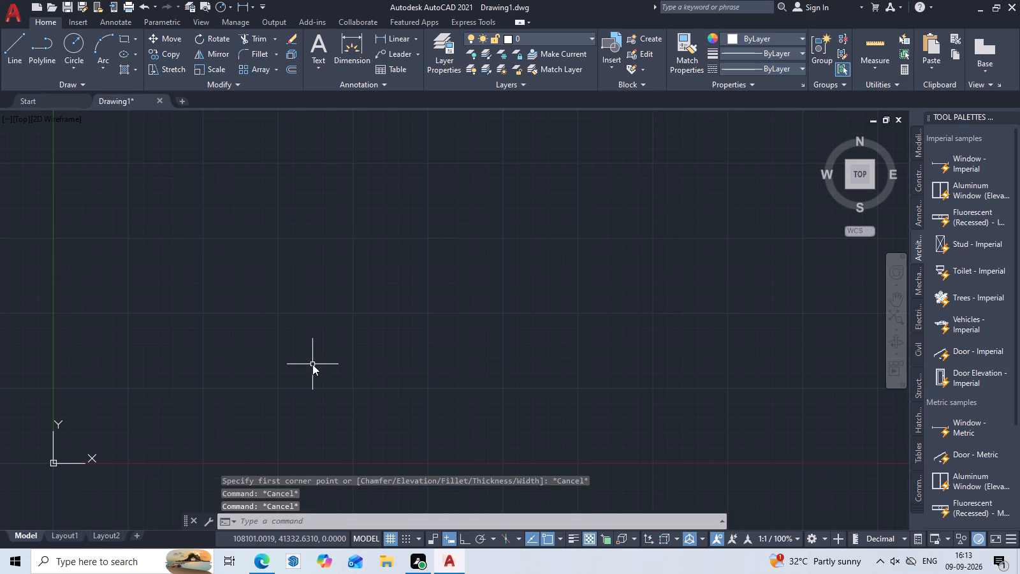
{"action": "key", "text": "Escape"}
Set the drawing units to Engineering length with 0'-0" precision and inches as the insertion scale.
{"action": "type", "text": "un"}
{"action": "key", "text": "space"}
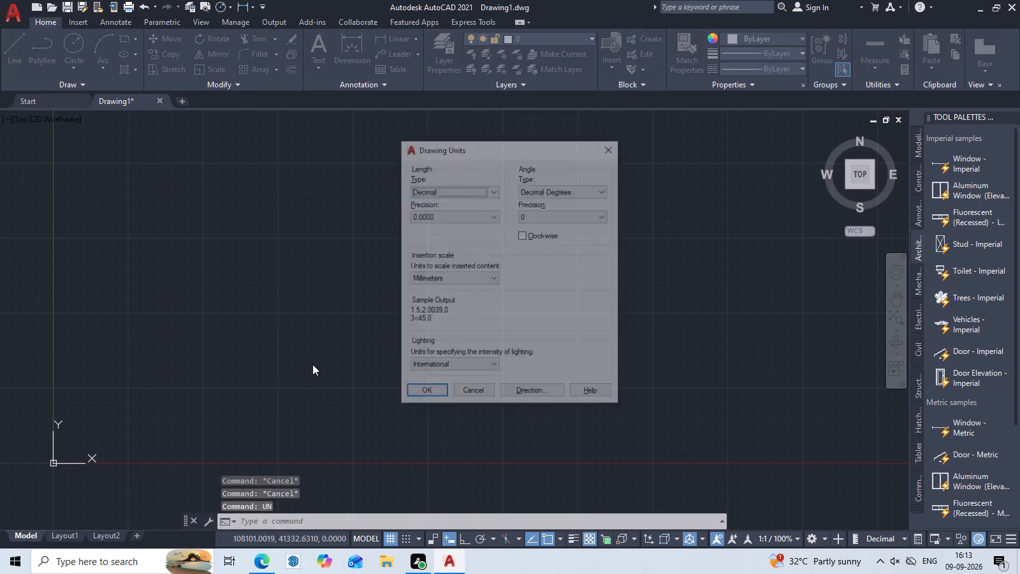
{"action": "left_click", "coordinate": [478, 190]}
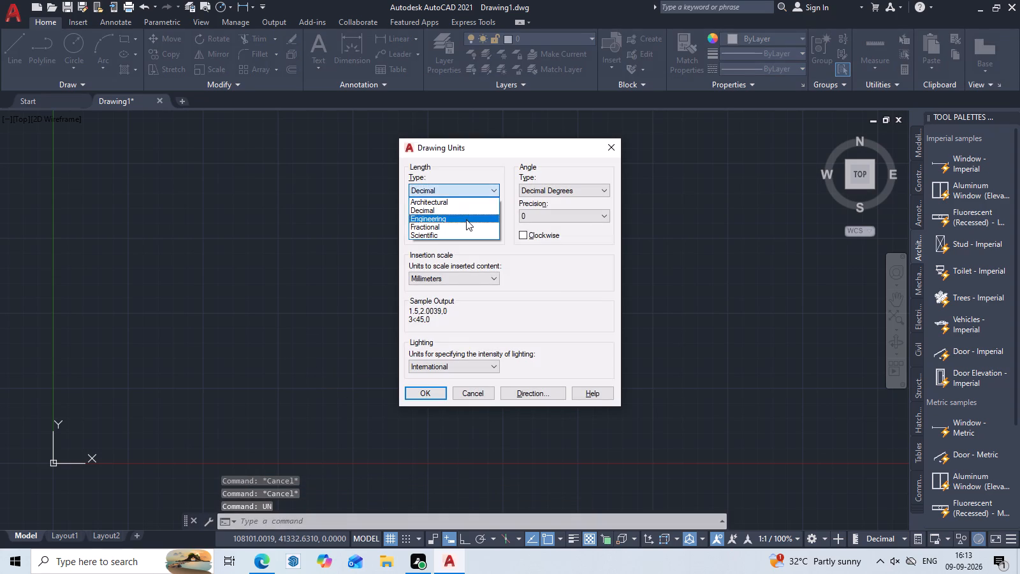
{"action": "left_click", "coordinate": [466, 219]}
{"action": "left_click", "coordinate": [458, 214]}
{"action": "left_click", "coordinate": [433, 230]}
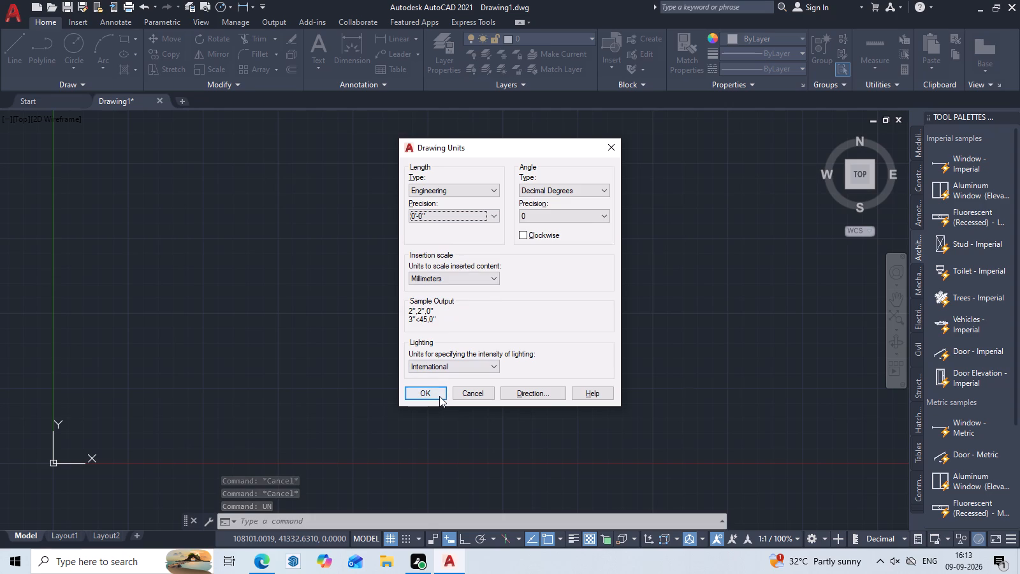
{"action": "left_click", "coordinate": [467, 276]}
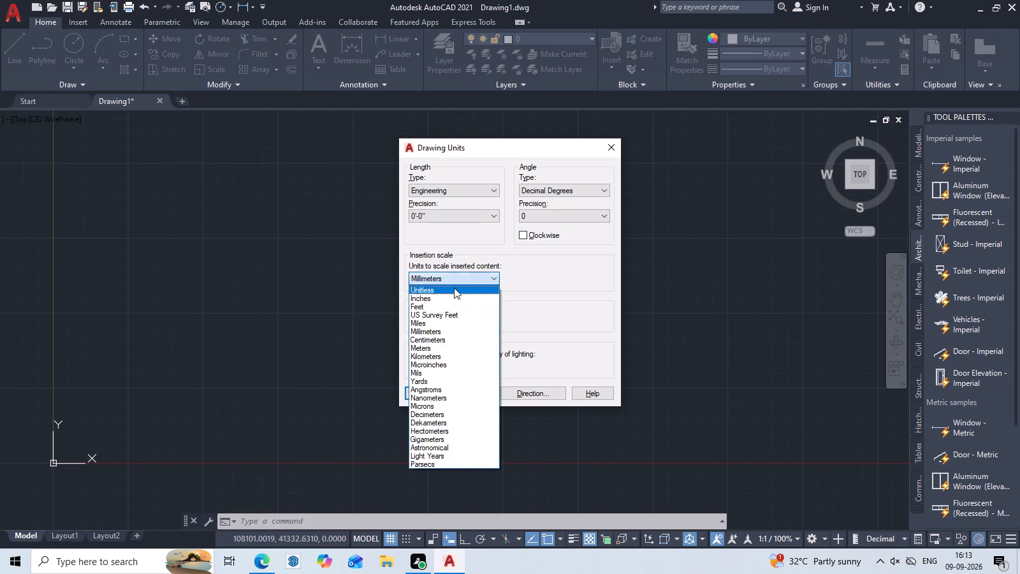
{"action": "left_click", "coordinate": [446, 297]}
{"action": "left_click", "coordinate": [421, 384]}
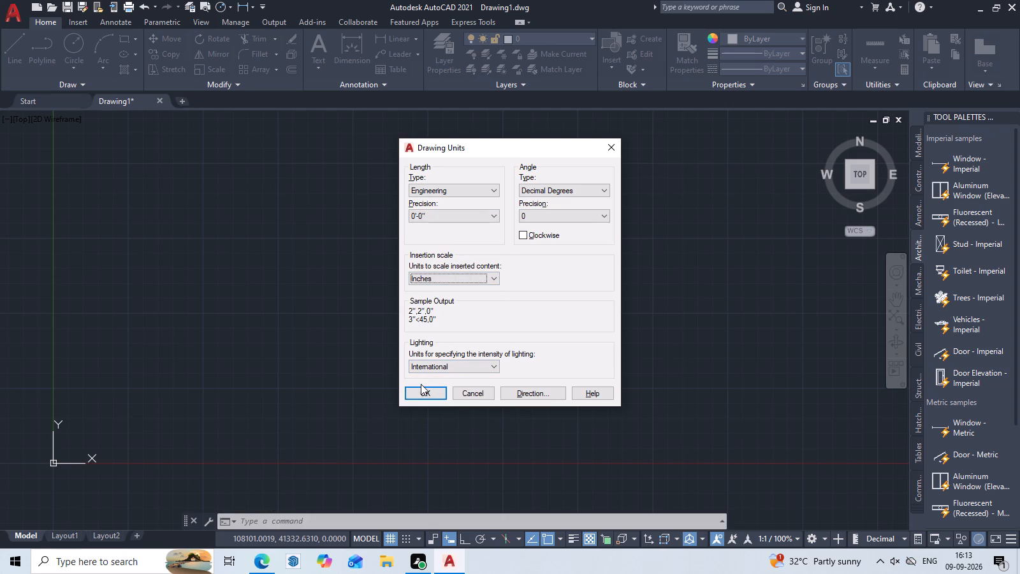
{"action": "left_click", "coordinate": [424, 392]}
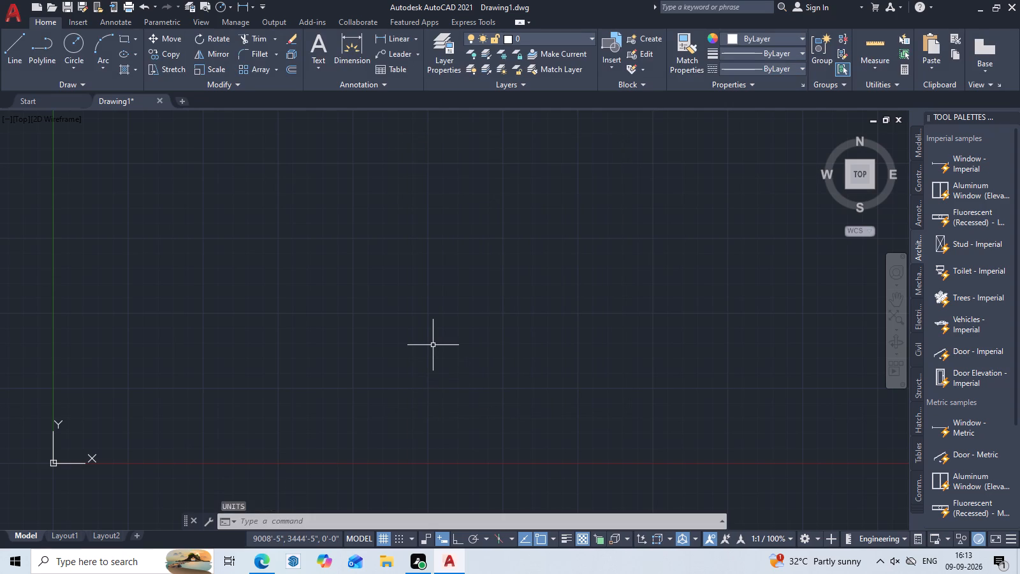
Modify the Standard dimension style's primary units to Engineering format with 0'-0" precision.
{"action": "type", "text": "d"}
{"action": "key", "text": "space"}
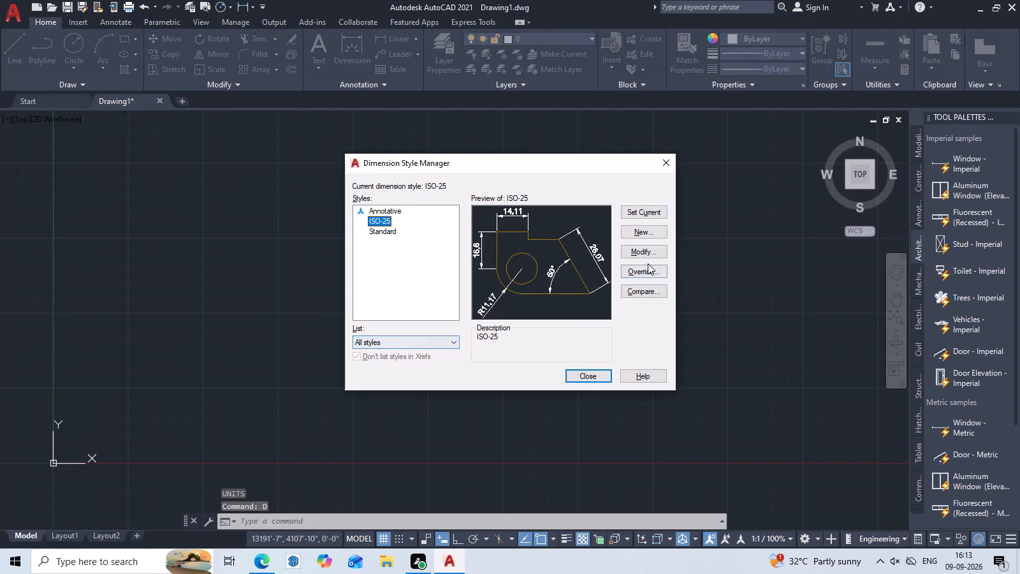
{"action": "left_click", "coordinate": [386, 230]}
{"action": "left_click", "coordinate": [639, 256]}
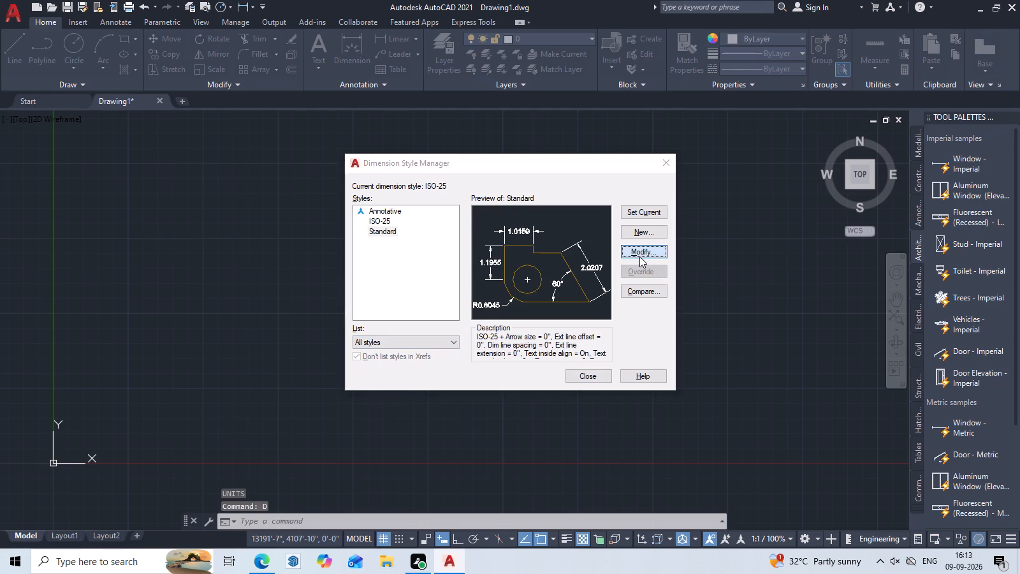
{"action": "left_click", "coordinate": [518, 135]}
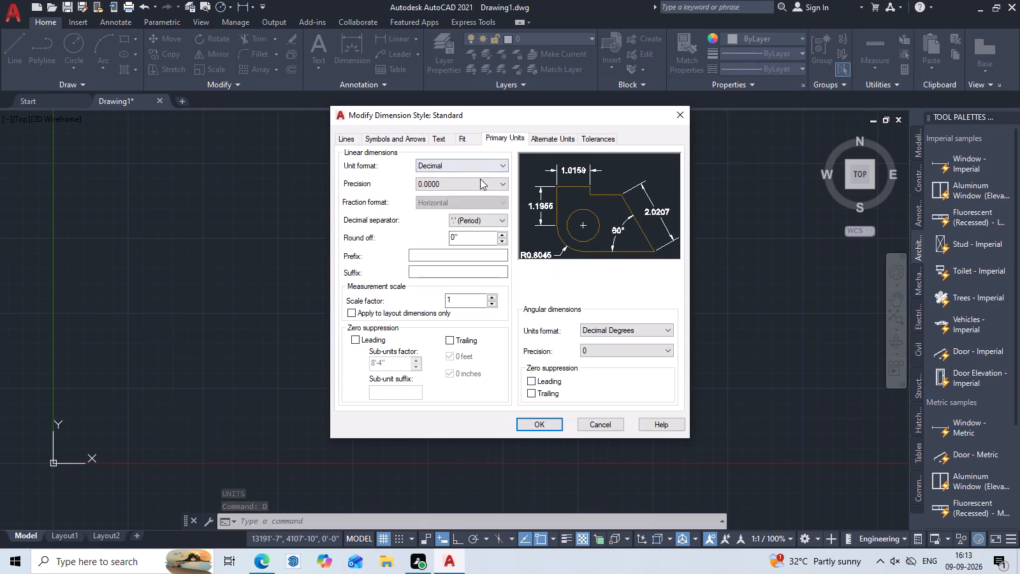
{"action": "left_click", "coordinate": [462, 168]}
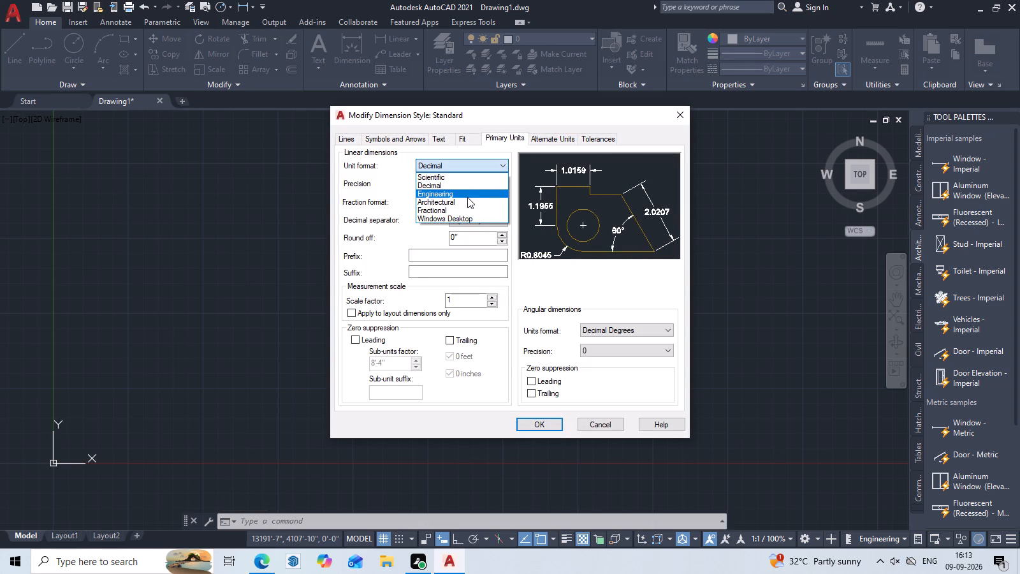
{"action": "left_click", "coordinate": [467, 197]}
{"action": "left_click", "coordinate": [462, 180]}
{"action": "double_click", "coordinate": [451, 196]}
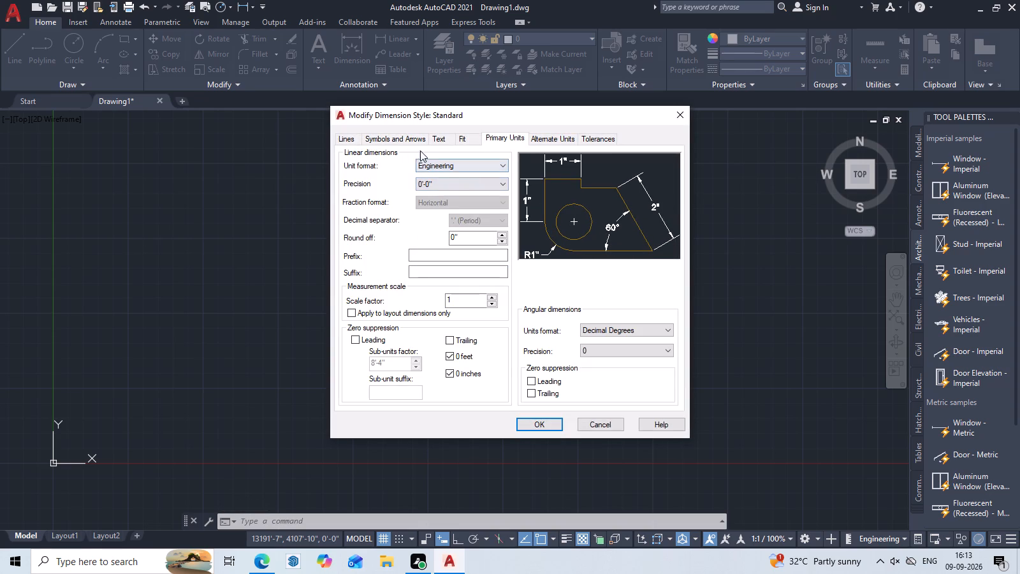
Set the Standard dimension style's text height to 5.
{"action": "double_click", "coordinate": [442, 138]}
{"action": "left_click_drag", "start_coordinate": [486, 230], "coordinate": [408, 229]}
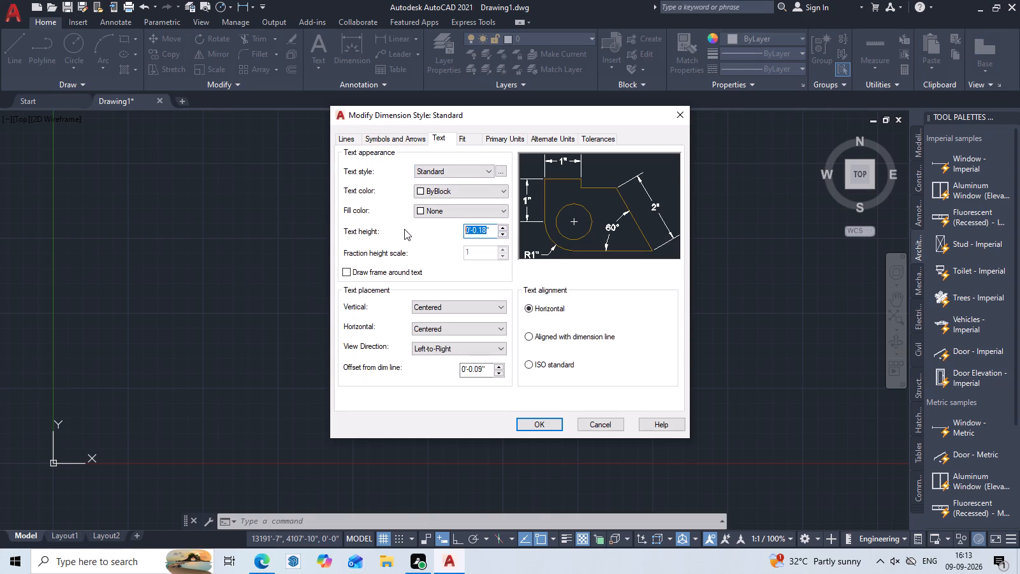
{"action": "key", "text": "BackSpace"}
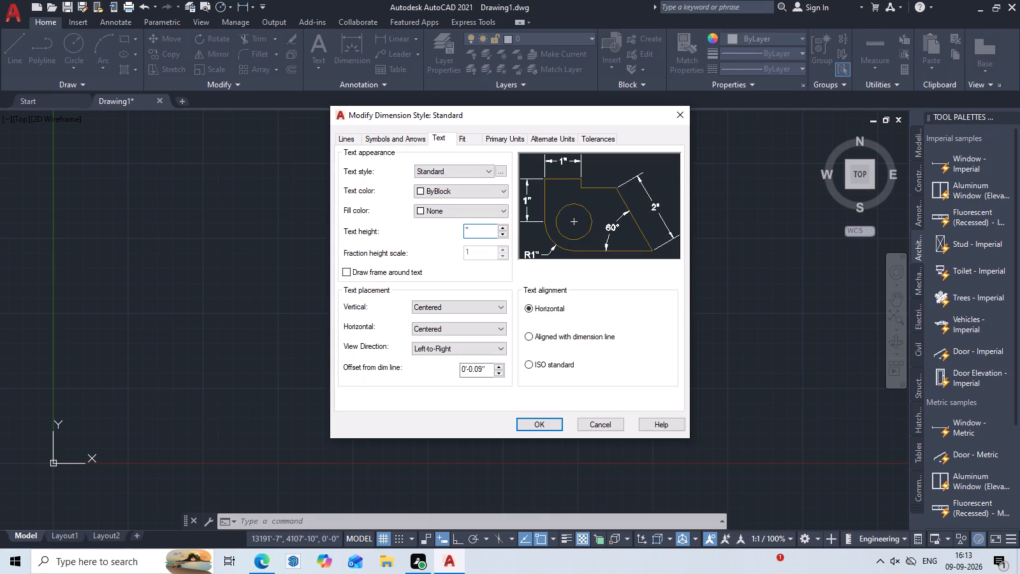
{"action": "left_click", "coordinate": [479, 227]}
{"action": "key", "text": "BackSpace"}
{"action": "key", "text": "BackSpace"}
{"action": "key", "text": "5"}
Set the Standard dimension style's arrow size to 4, apply the changes and close the style manager.
{"action": "left_click", "coordinate": [400, 142]}
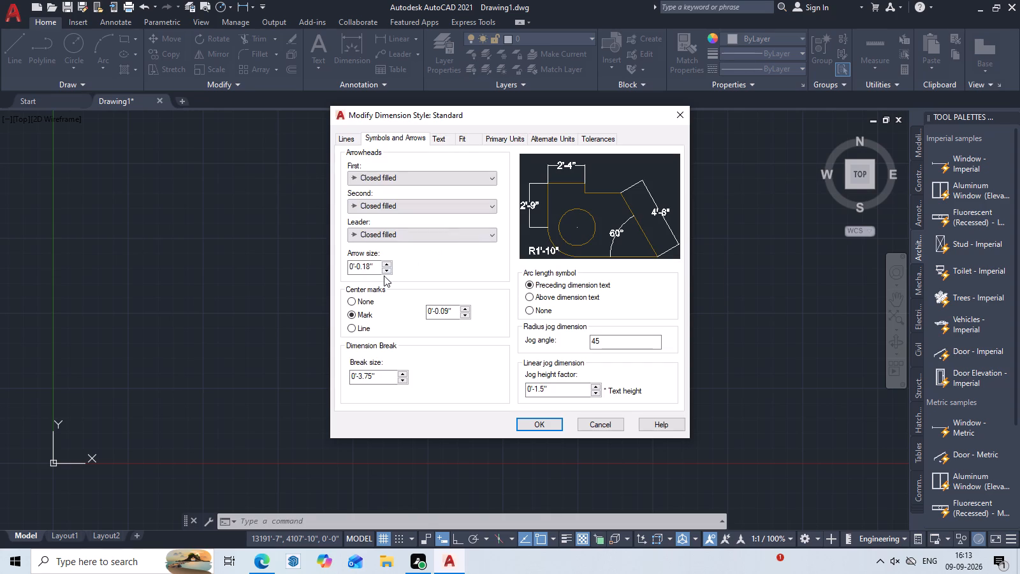
{"action": "left_click_drag", "start_coordinate": [379, 267], "coordinate": [312, 267]}
{"action": "key", "text": "BackSpace"}
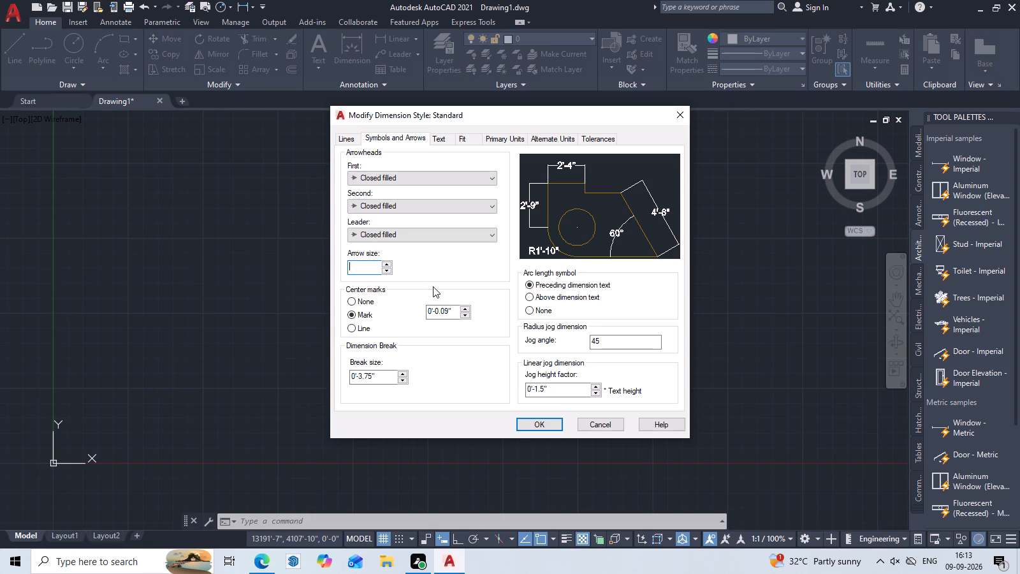
{"action": "key", "text": "4"}
{"action": "left_click", "coordinate": [533, 422]}
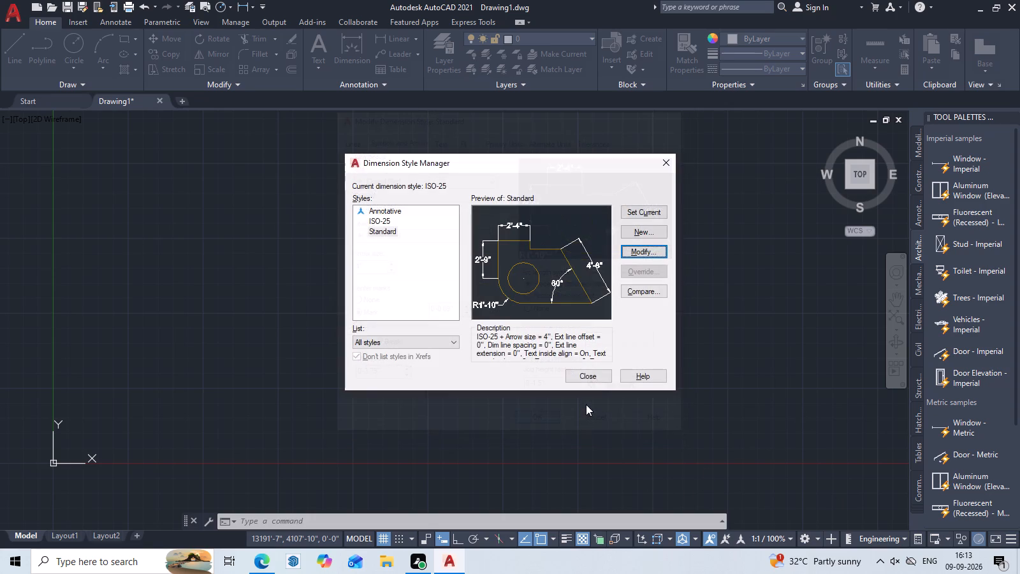
{"action": "left_click", "coordinate": [595, 380]}
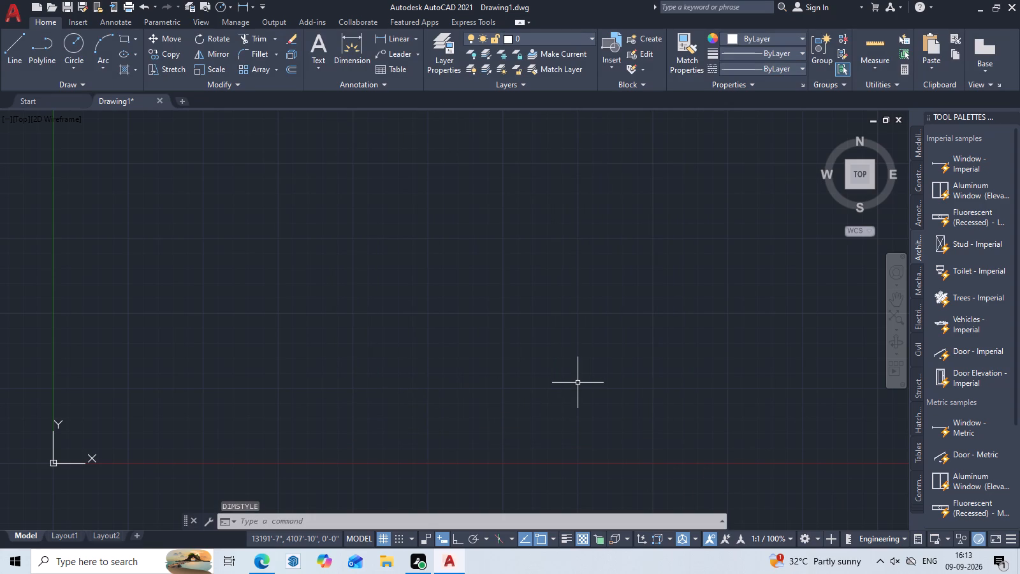
Draw the plan's outline rectangle by dimensions, with a length of 25' and a width of 40'.
{"action": "type", "text": "rec"}
{"action": "key", "text": "space"}
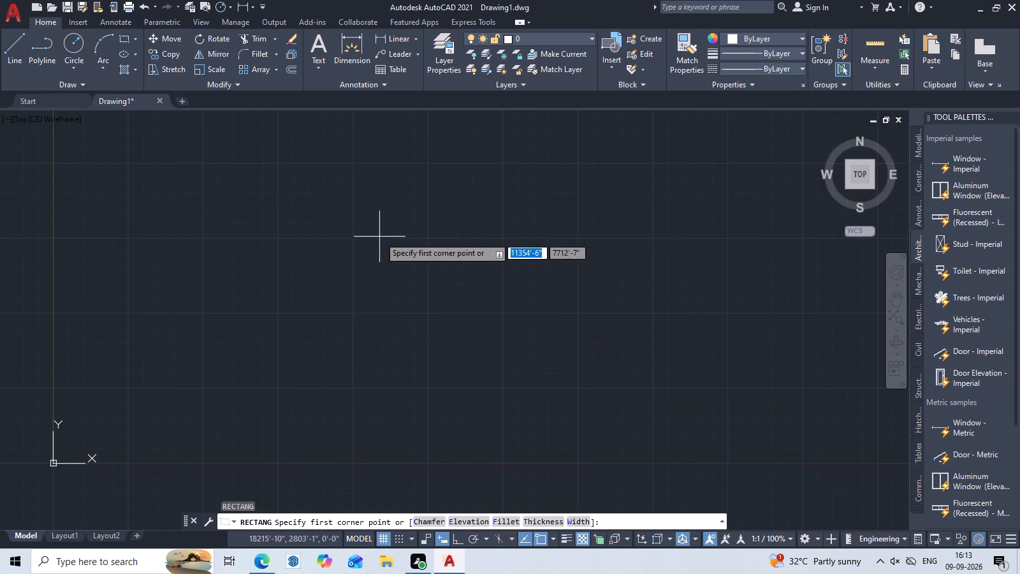
{"action": "left_click", "coordinate": [310, 142]}
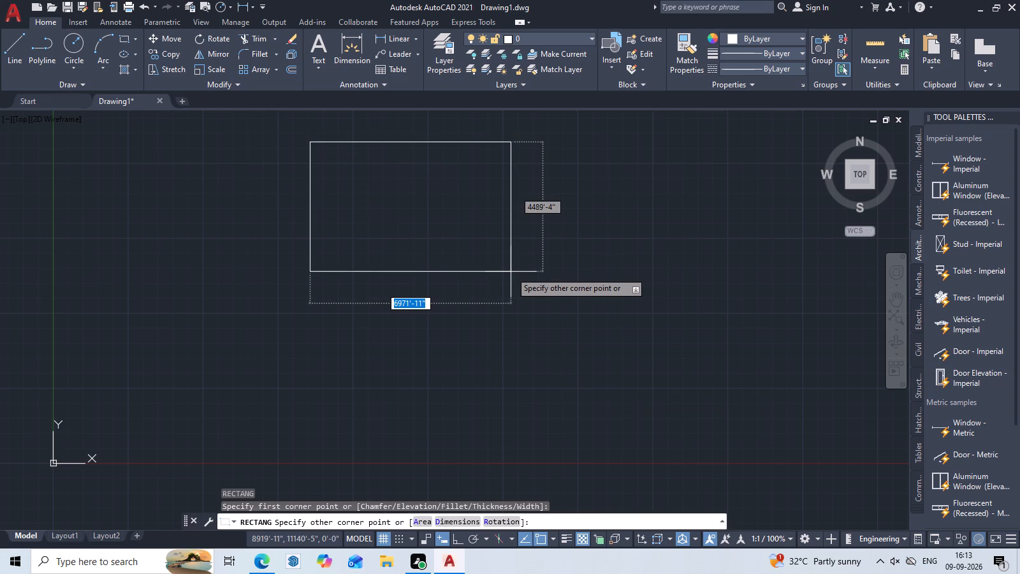
{"action": "type", "text": "25"}
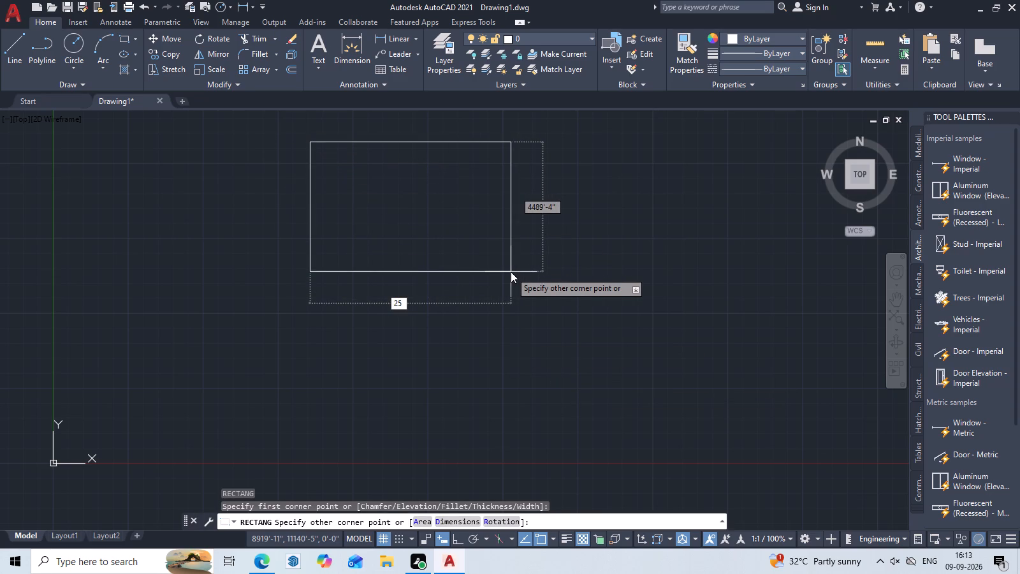
{"action": "key", "text": "BackSpace"}
{"action": "key", "text": "BackSpace"}
{"action": "type", "text": "d"}
{"action": "key", "text": "space"}
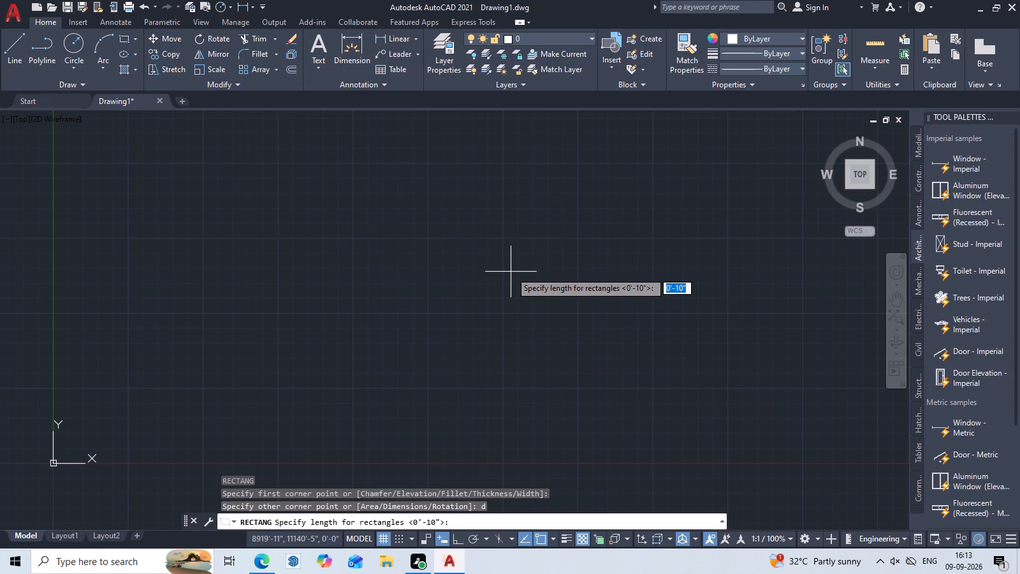
{"action": "type", "text": "25'"}
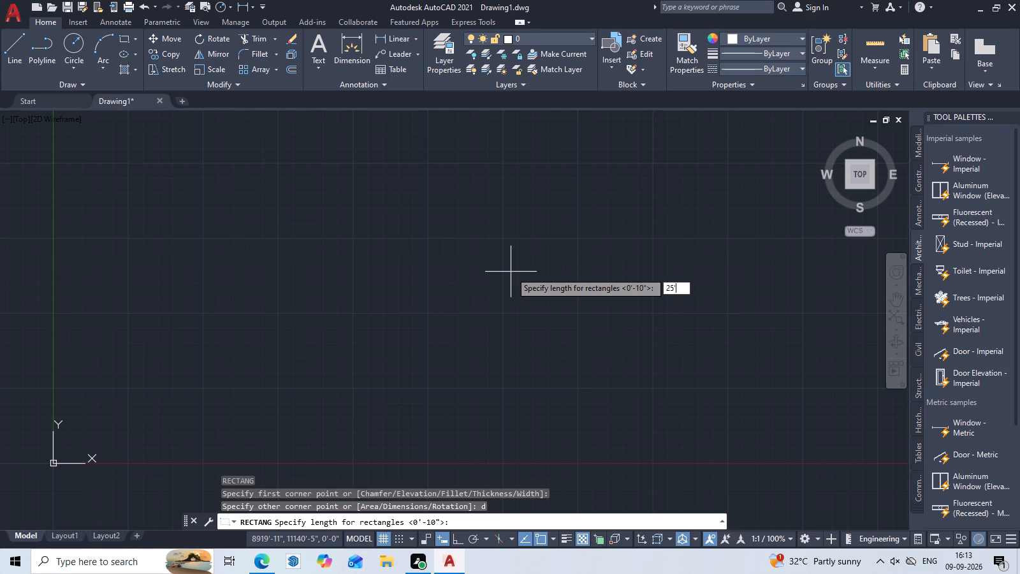
{"action": "key", "text": "Return"}
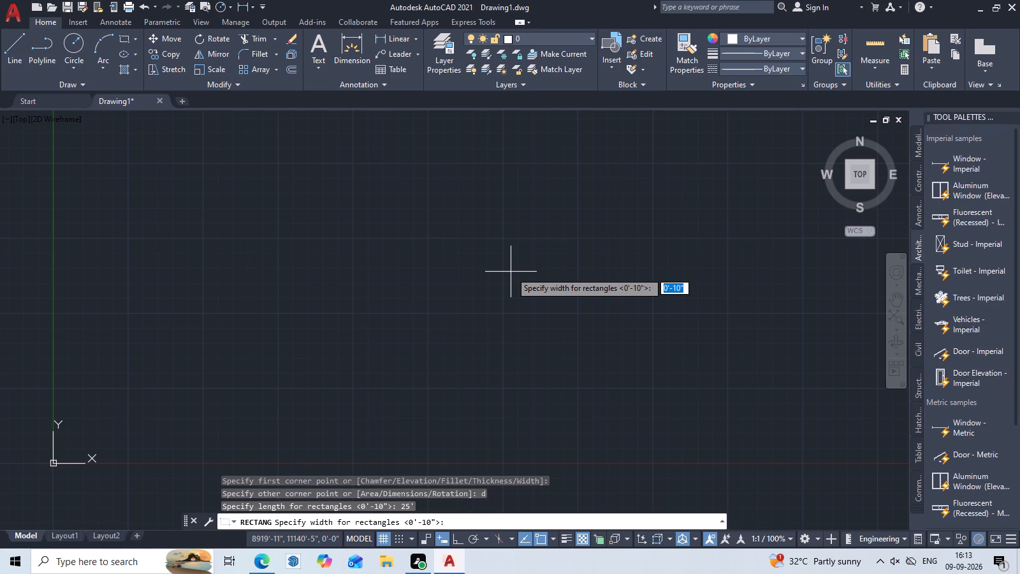
{"action": "type", "text": "40"}
{"action": "key", "text": "apostrophe"}
{"action": "key", "text": "Return"}
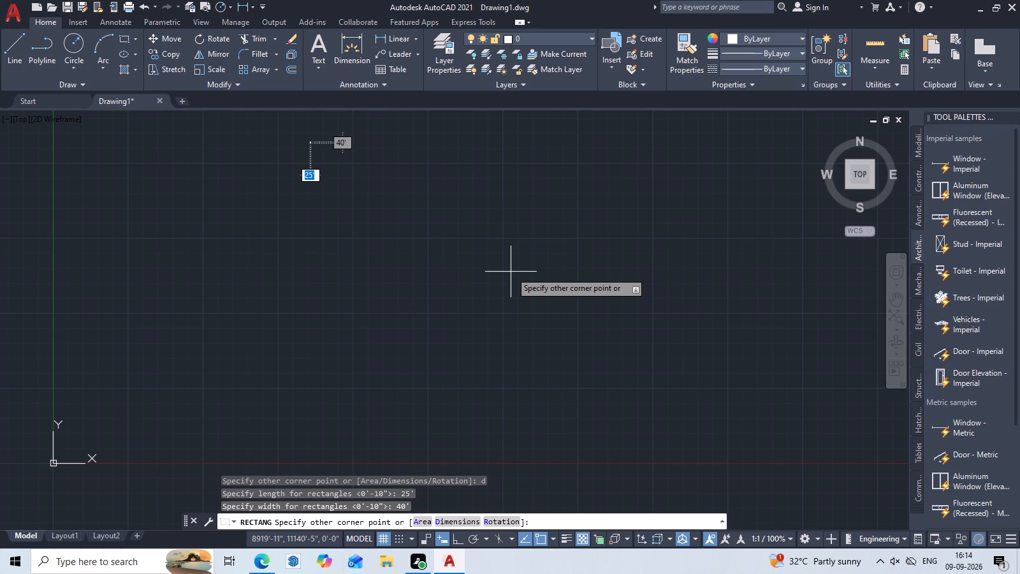
{"action": "left_click", "coordinate": [395, 194]}
Offset the plan's outline rectangle inward by 9" to form the outer walls.
{"action": "scroll", "coordinate": [304, 136], "scroll_direction": "up", "scroll_amount": 5}
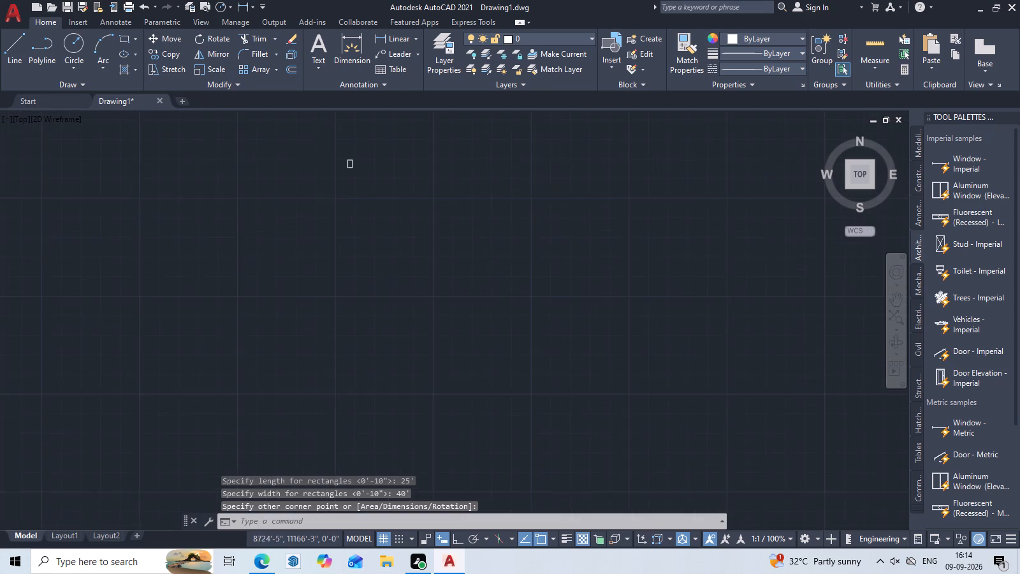
{"action": "scroll", "coordinate": [312, 155], "scroll_direction": "up", "scroll_amount": 1}
{"action": "middle_click_drag", "start_coordinate": [356, 168], "coordinate": [388, 175]}
{"action": "scroll", "coordinate": [460, 170], "scroll_direction": "up", "scroll_amount": 3}
{"action": "scroll", "coordinate": [391, 228], "scroll_direction": "up", "scroll_amount": 2}
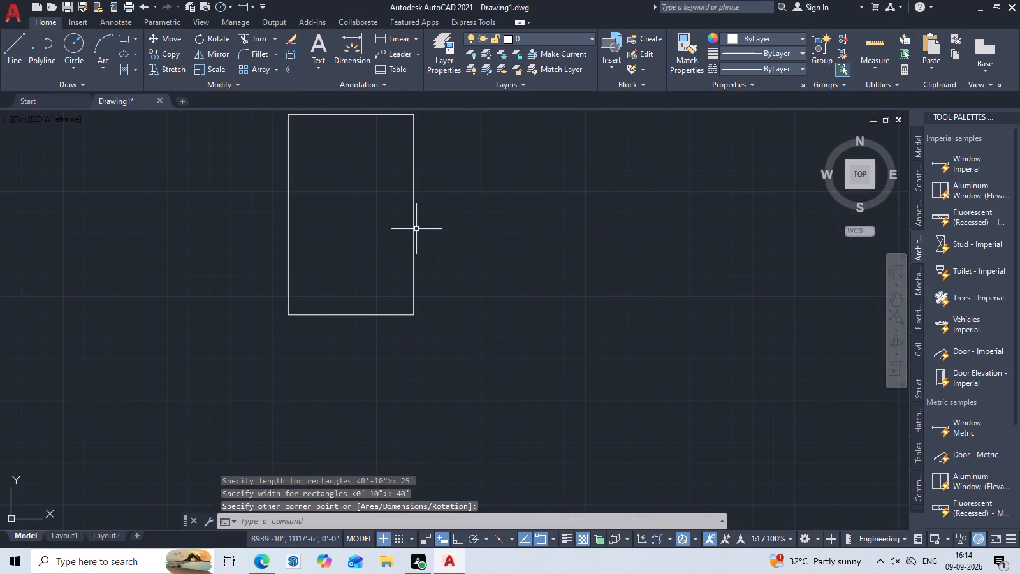
{"action": "scroll", "coordinate": [414, 232], "scroll_direction": "up", "scroll_amount": 2}
{"action": "middle_click_drag", "start_coordinate": [413, 233], "coordinate": [441, 284]}
{"action": "scroll", "coordinate": [395, 298], "scroll_direction": "down", "scroll_amount": 2}
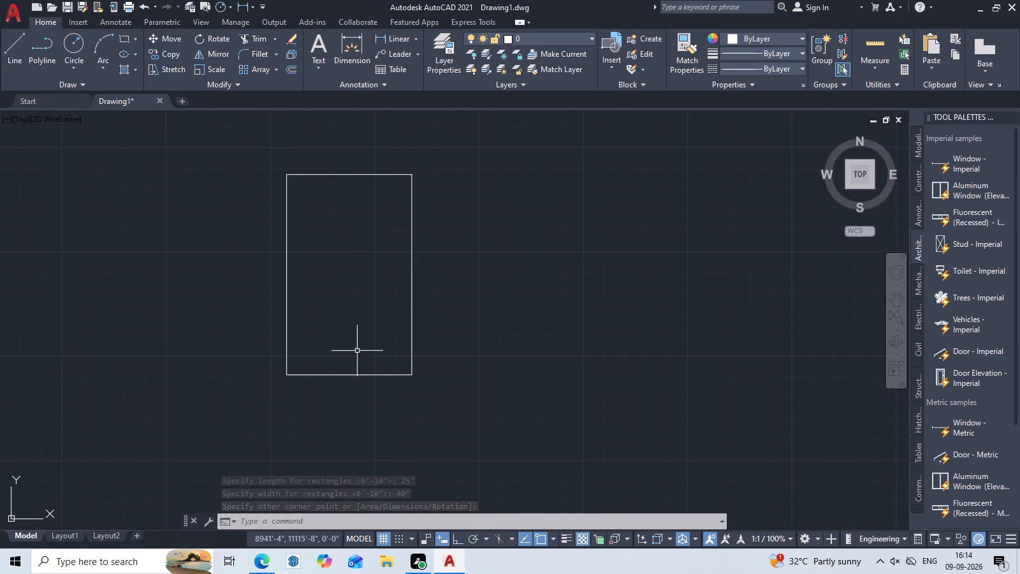
{"action": "middle_click_drag", "start_coordinate": [357, 351], "coordinate": [386, 335]}
{"action": "scroll", "coordinate": [443, 318], "scroll_direction": "up", "scroll_amount": 2}
{"action": "middle_click_drag", "start_coordinate": [443, 318], "coordinate": [527, 401]}
{"action": "scroll", "coordinate": [520, 383], "scroll_direction": "down", "scroll_amount": 1}
{"action": "middle_click_drag", "start_coordinate": [521, 383], "coordinate": [558, 411]}
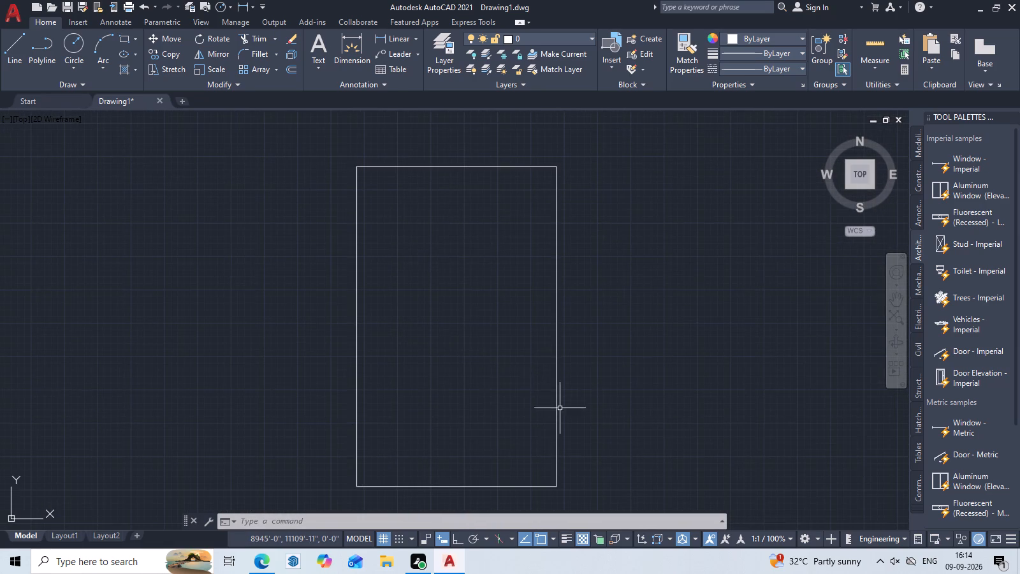
{"action": "middle_click_drag", "start_coordinate": [531, 365], "coordinate": [541, 352]}
{"action": "scroll", "coordinate": [518, 350], "scroll_direction": "up", "scroll_amount": 1}
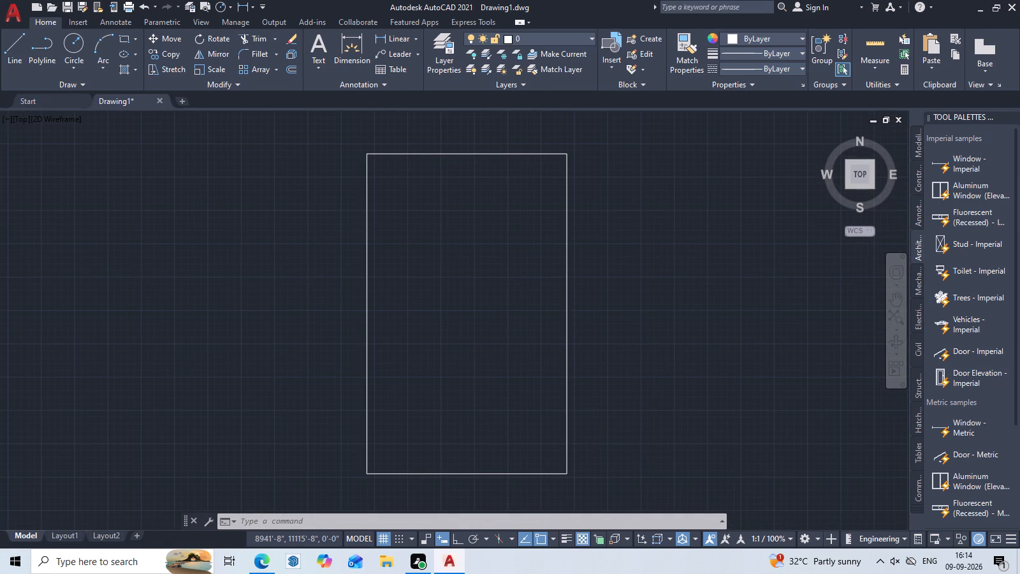
{"action": "scroll", "coordinate": [518, 350], "scroll_direction": "down", "scroll_amount": 1}
{"action": "middle_click_drag", "start_coordinate": [518, 350], "coordinate": [533, 353]}
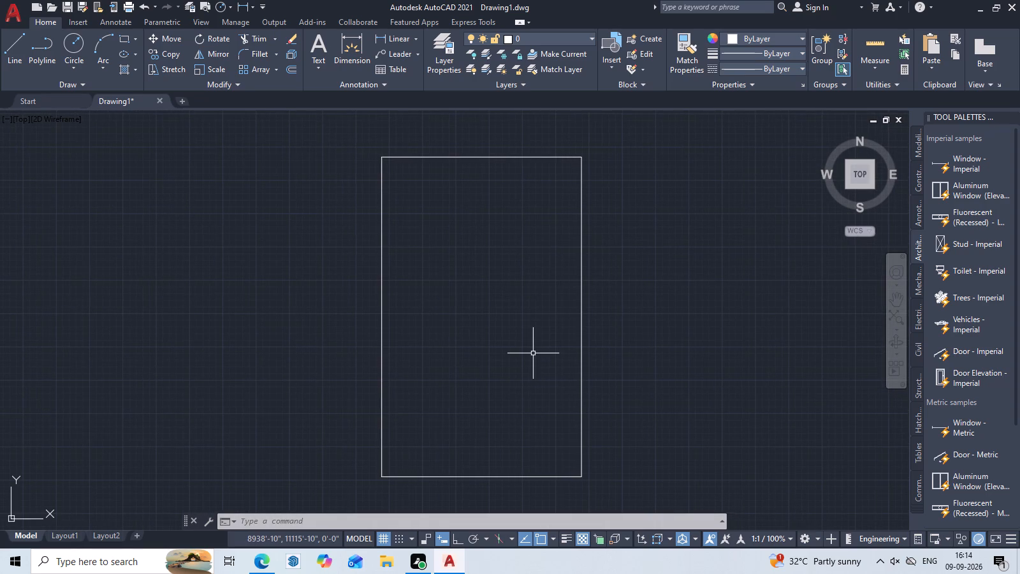
{"action": "key", "text": "Escape"}
{"action": "key", "text": "Escape"}
{"action": "key", "text": "Escape"}
{"action": "key", "text": "Escape"}
{"action": "type", "text": "o"}
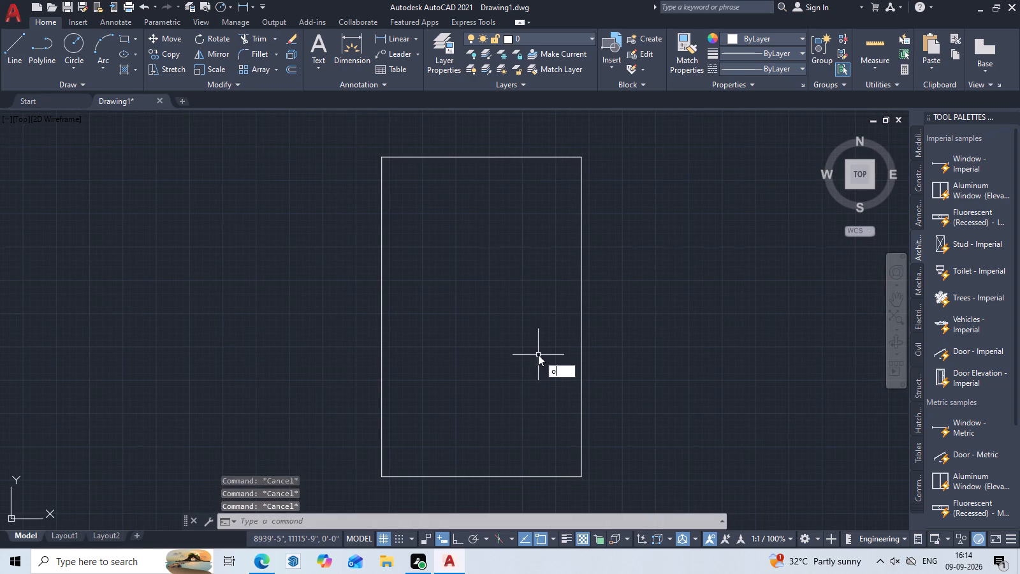
{"action": "key", "text": "space"}
{"action": "type", "text": "9"}
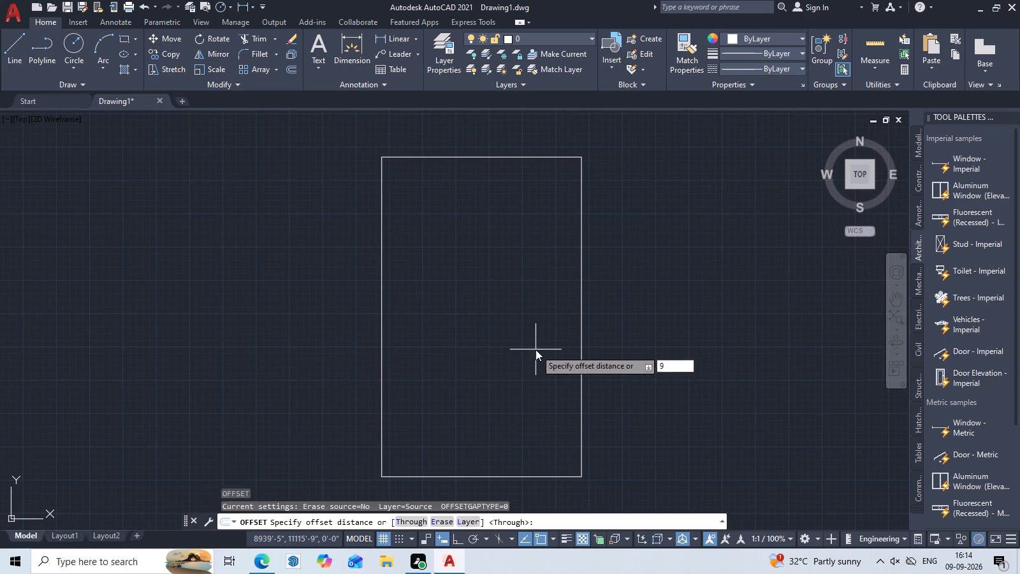
{"action": "key", "text": "space"}
{"action": "left_click", "coordinate": [581, 342]}
{"action": "left_click", "coordinate": [512, 348]}
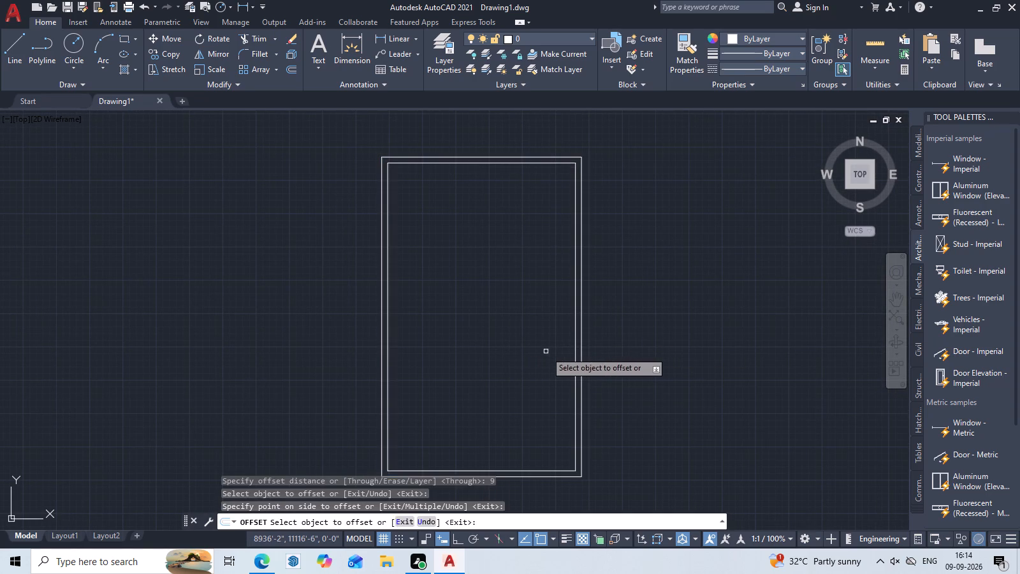
{"action": "key", "text": "Escape"}
Explode the inner wall rectangle into separate lines.
{"action": "left_click", "coordinate": [574, 351]}
{"action": "type", "text": "x"}
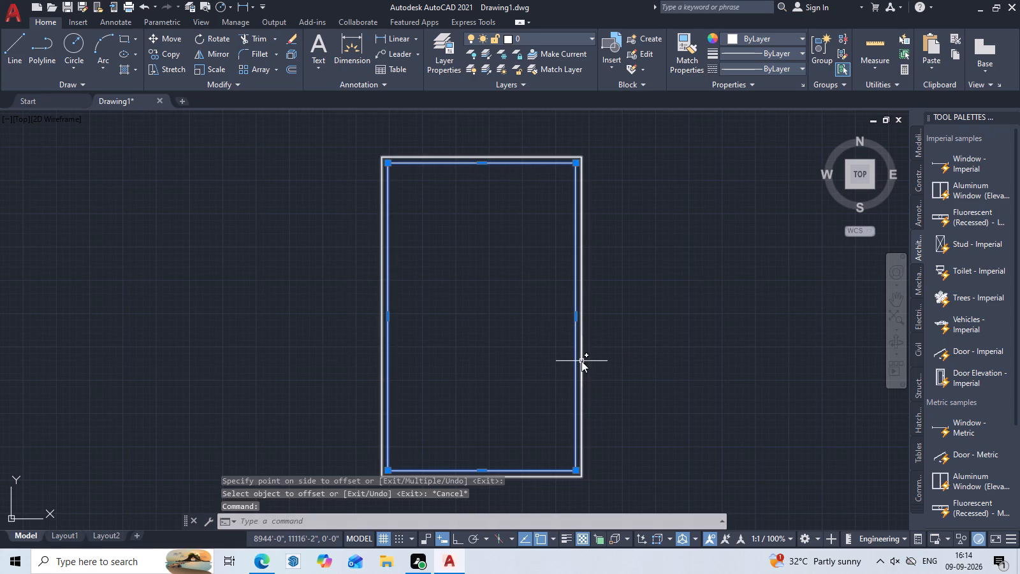
{"action": "key", "text": "space"}
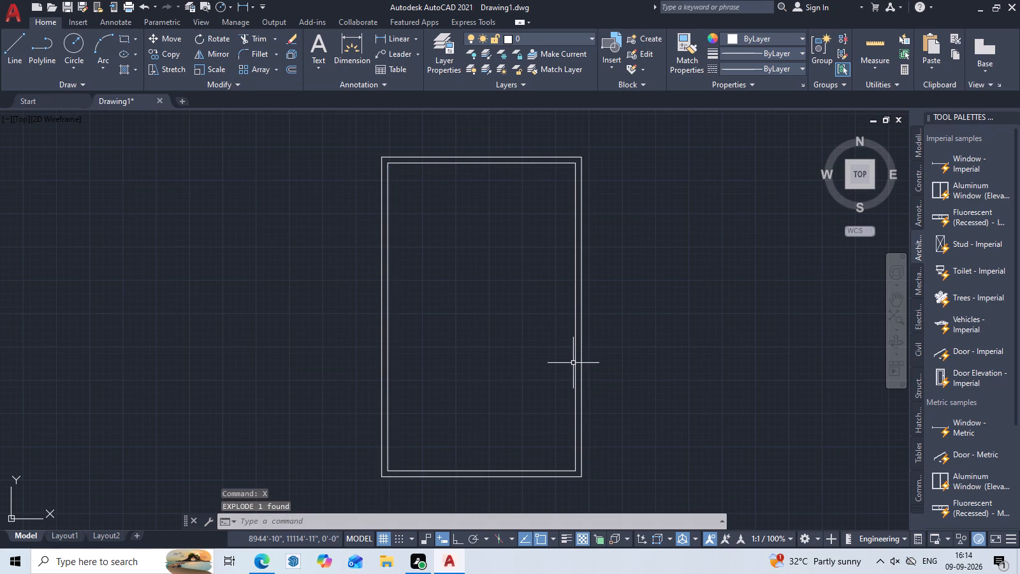
{"action": "key", "text": "Escape"}
{"action": "key", "text": "Escape"}
{"action": "key", "text": "Escape"}
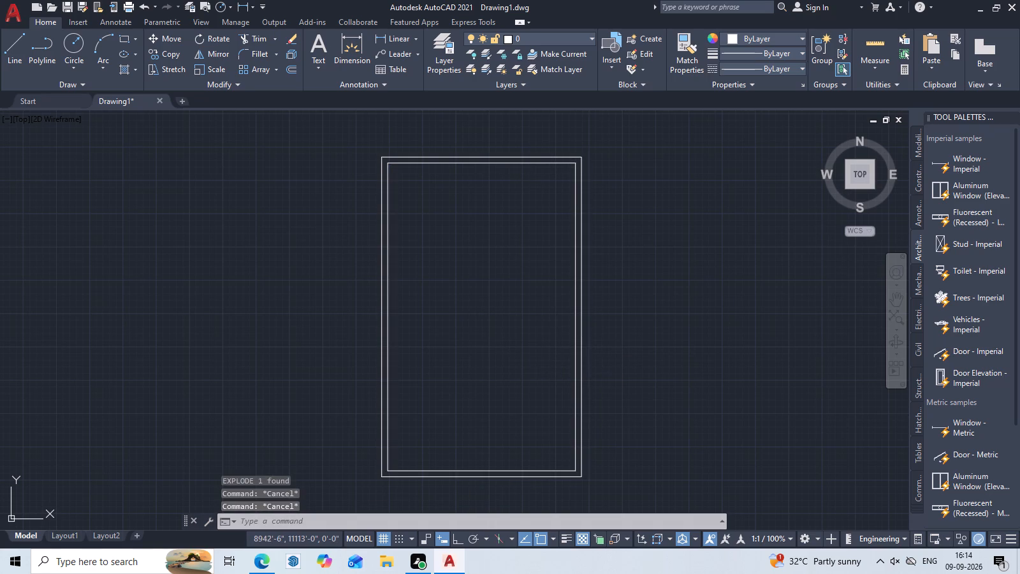
{"action": "key", "text": "Escape"}
{"action": "key", "text": "Escape"}
{"action": "key", "text": "Escape"}
{"action": "key", "text": "Escape"}
{"action": "key", "text": "Escape"}
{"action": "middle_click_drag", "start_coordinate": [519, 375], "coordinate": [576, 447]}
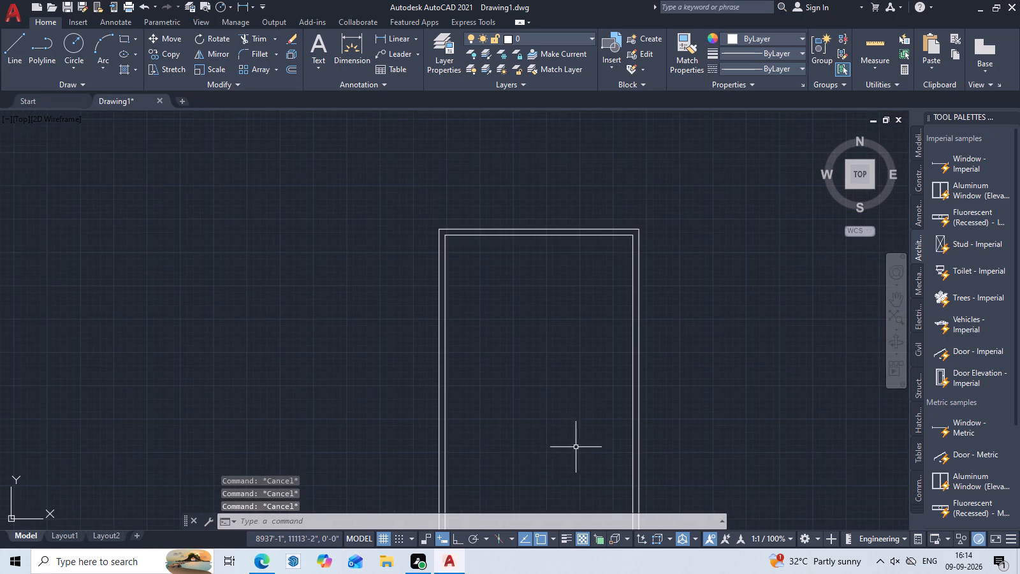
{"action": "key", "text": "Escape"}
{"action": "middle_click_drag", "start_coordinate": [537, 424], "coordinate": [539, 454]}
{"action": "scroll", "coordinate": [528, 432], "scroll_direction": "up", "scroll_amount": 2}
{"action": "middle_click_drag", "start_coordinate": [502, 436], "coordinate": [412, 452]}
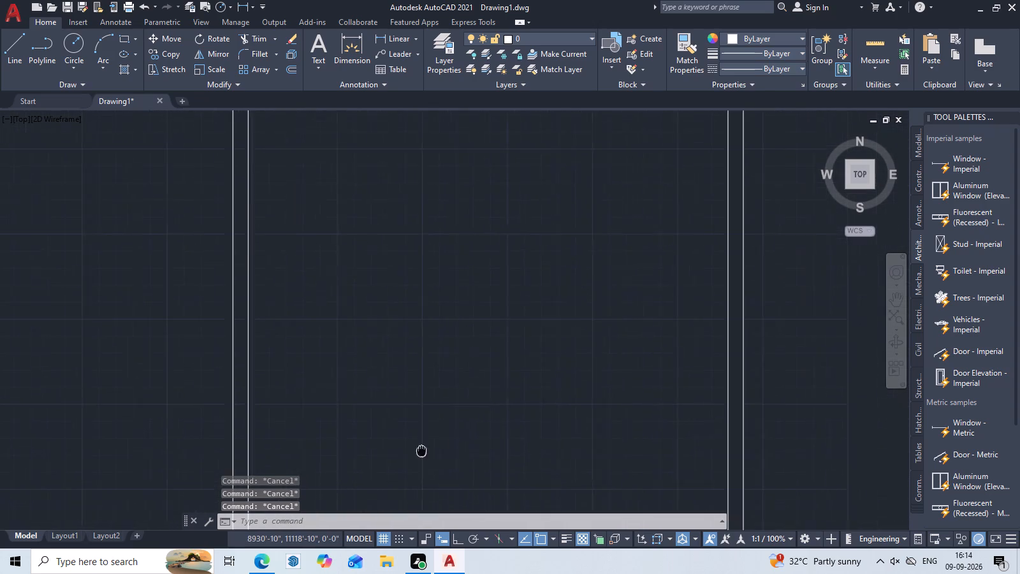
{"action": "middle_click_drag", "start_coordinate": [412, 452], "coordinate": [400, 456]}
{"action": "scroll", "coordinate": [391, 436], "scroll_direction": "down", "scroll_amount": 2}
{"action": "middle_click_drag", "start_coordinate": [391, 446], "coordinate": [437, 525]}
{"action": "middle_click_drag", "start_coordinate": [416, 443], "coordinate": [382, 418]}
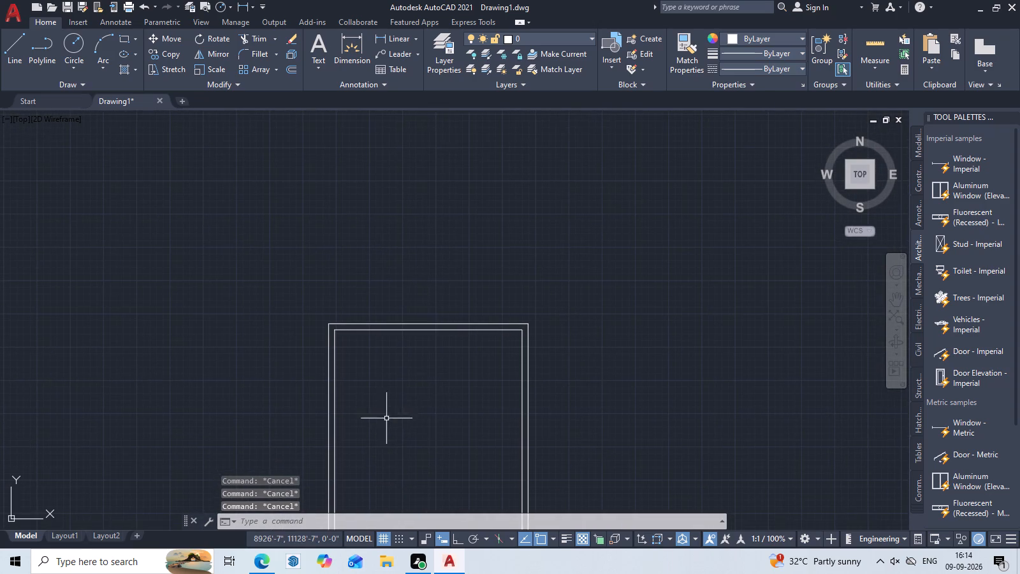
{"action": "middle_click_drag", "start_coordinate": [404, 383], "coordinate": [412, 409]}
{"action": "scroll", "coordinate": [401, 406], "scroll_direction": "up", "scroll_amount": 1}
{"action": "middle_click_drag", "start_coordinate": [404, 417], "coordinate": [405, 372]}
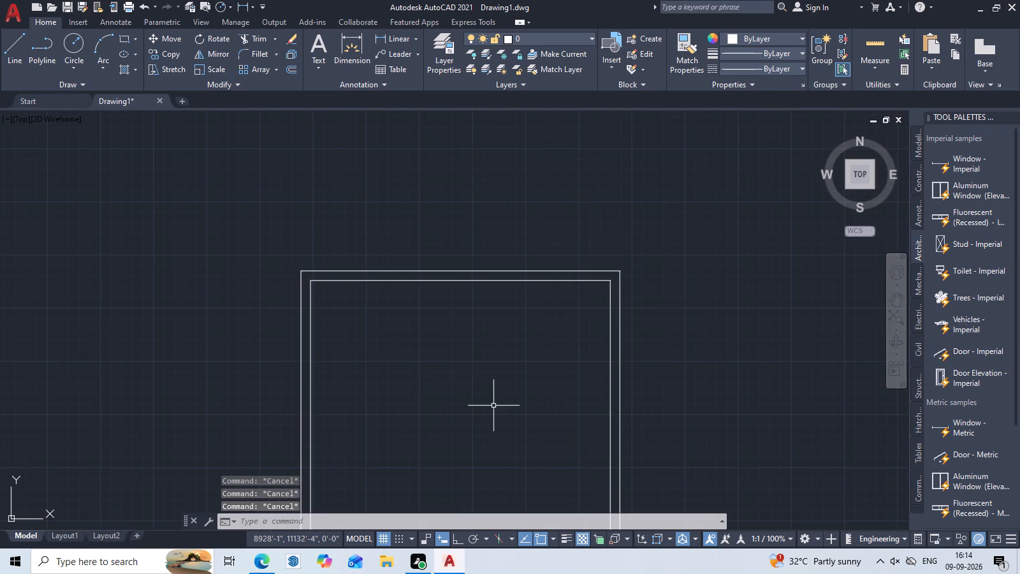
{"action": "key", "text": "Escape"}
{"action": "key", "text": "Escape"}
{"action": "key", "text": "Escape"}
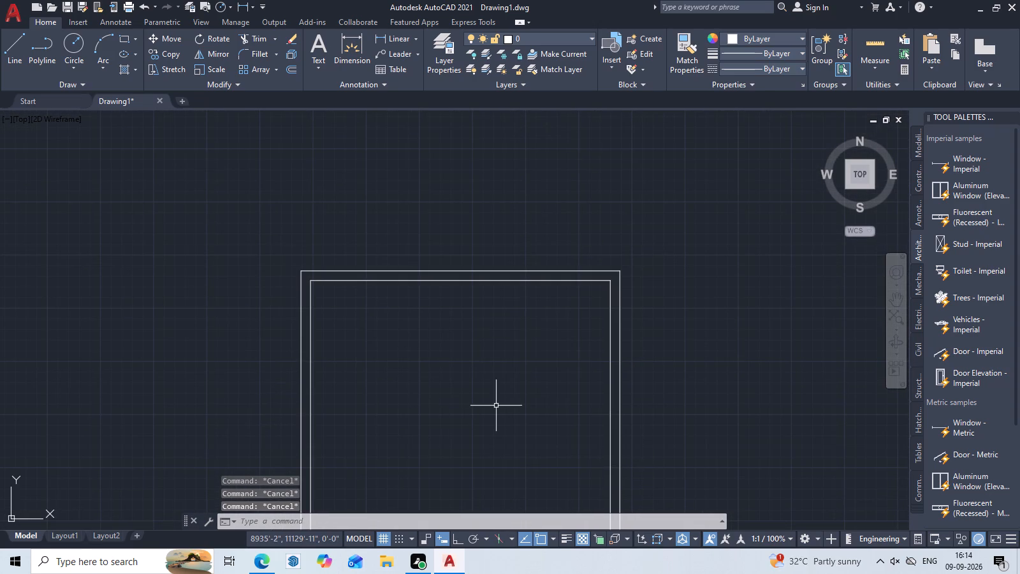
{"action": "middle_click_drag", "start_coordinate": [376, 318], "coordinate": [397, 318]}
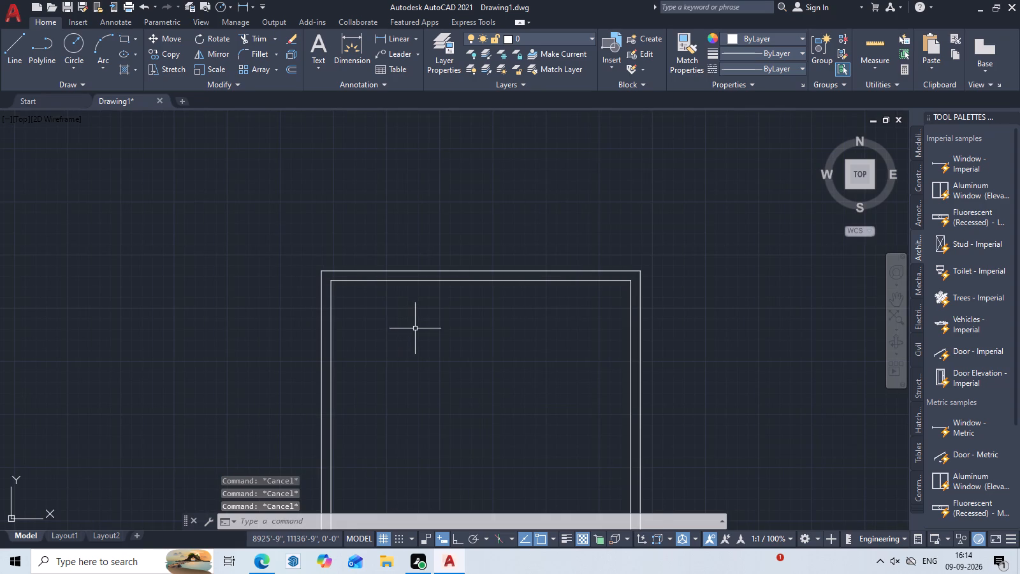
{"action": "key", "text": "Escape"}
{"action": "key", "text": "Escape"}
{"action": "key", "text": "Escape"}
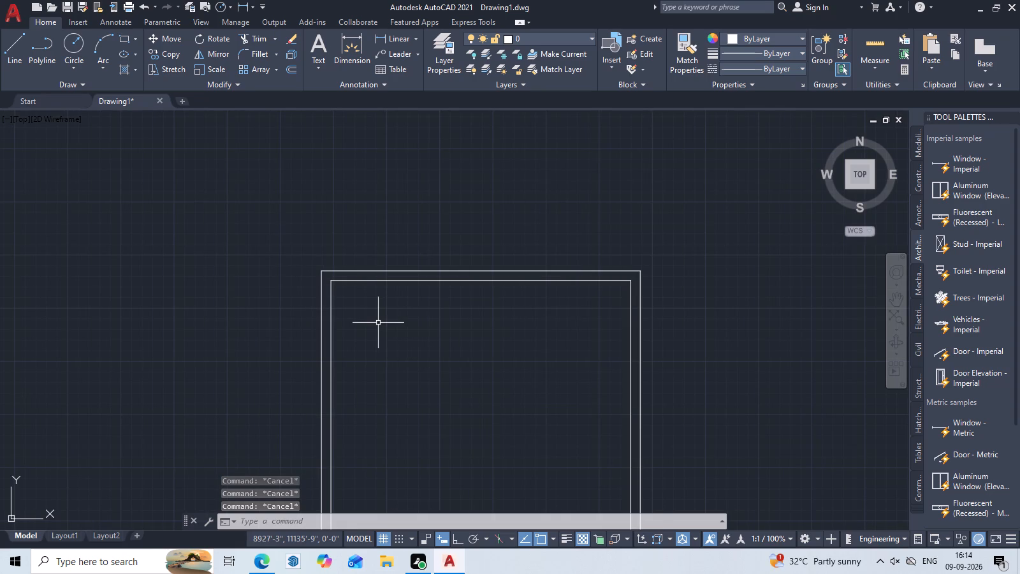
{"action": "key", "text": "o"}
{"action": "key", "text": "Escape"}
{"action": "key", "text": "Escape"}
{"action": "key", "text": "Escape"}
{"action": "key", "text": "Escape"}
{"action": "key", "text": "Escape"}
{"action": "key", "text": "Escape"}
Offset the inner line of the plan's left wall 11'6" into the interior for a vertical partition.
{"action": "type", "text": "o"}
{"action": "key", "text": "space"}
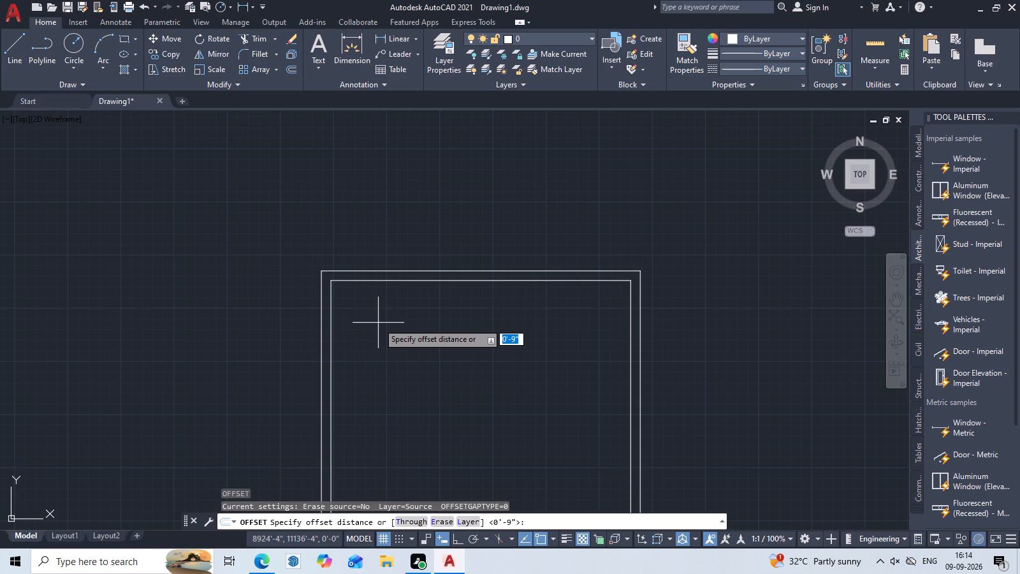
{"action": "type", "text": "11'6\""}
{"action": "key", "text": "space"}
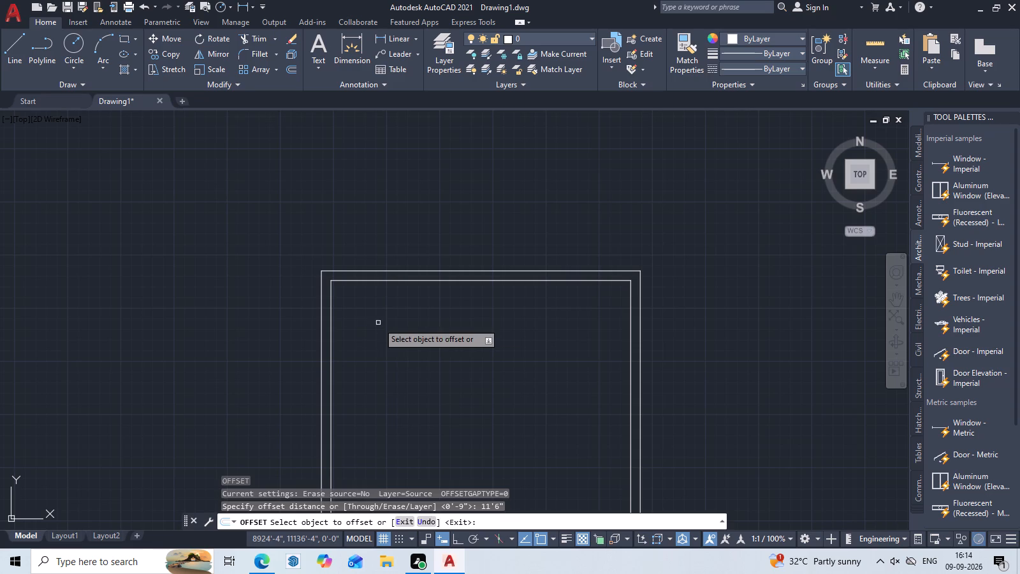
{"action": "left_click", "coordinate": [330, 378]}
{"action": "left_click", "coordinate": [509, 386]}
{"action": "middle_click_drag", "start_coordinate": [615, 386], "coordinate": [584, 402]}
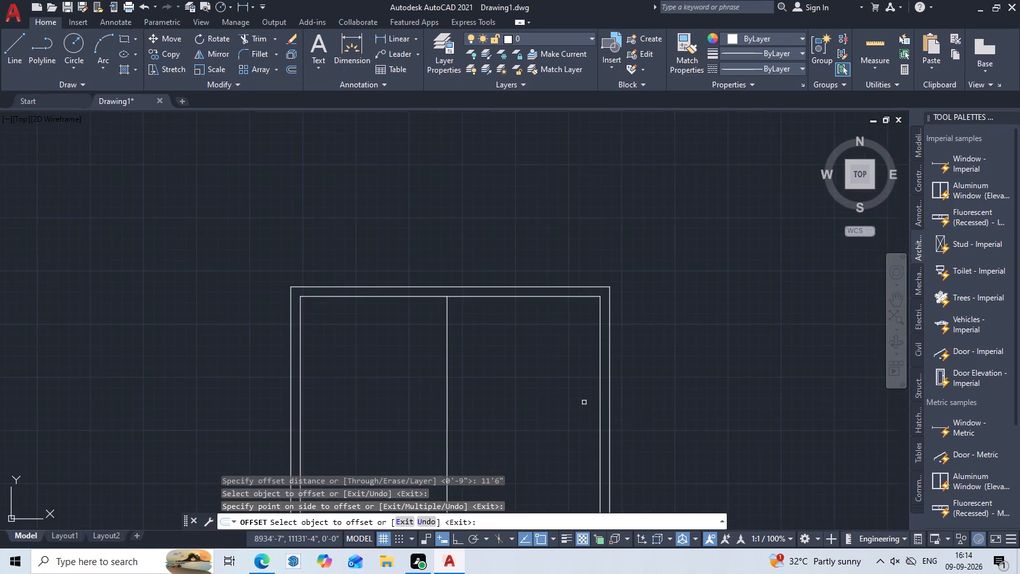
{"action": "key", "text": "space"}
{"action": "key", "text": "space"}
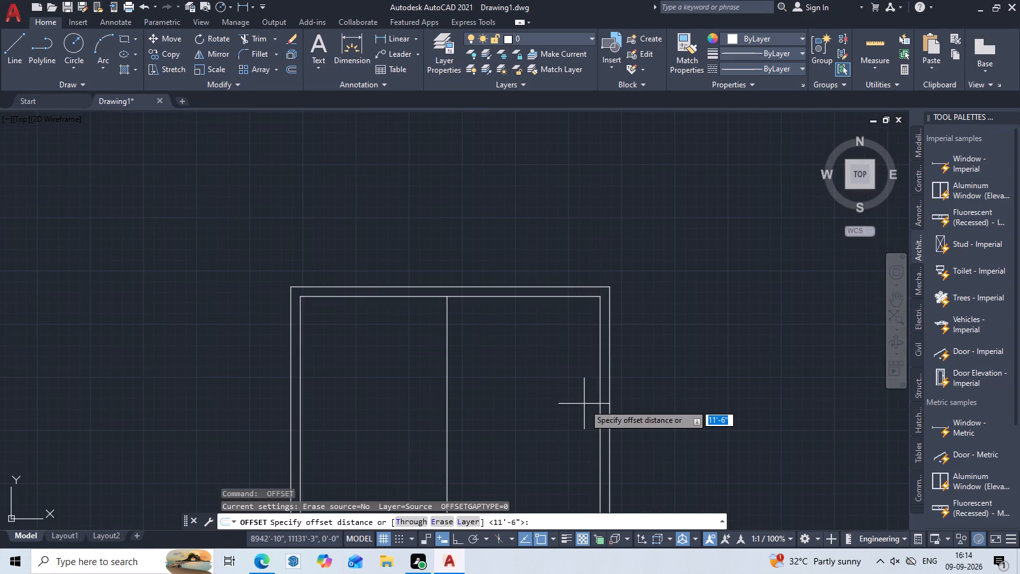
{"action": "key", "text": "Escape"}
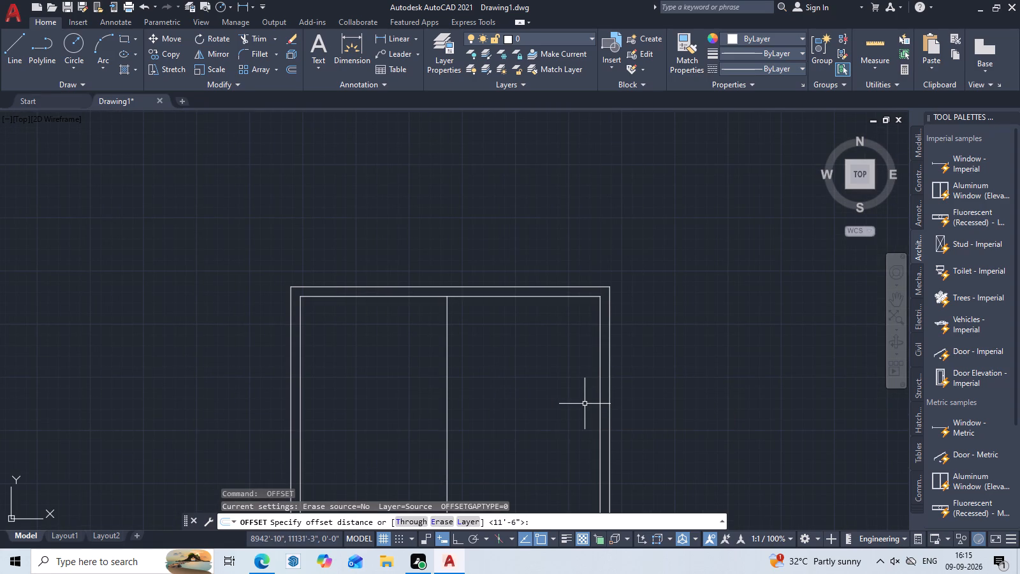
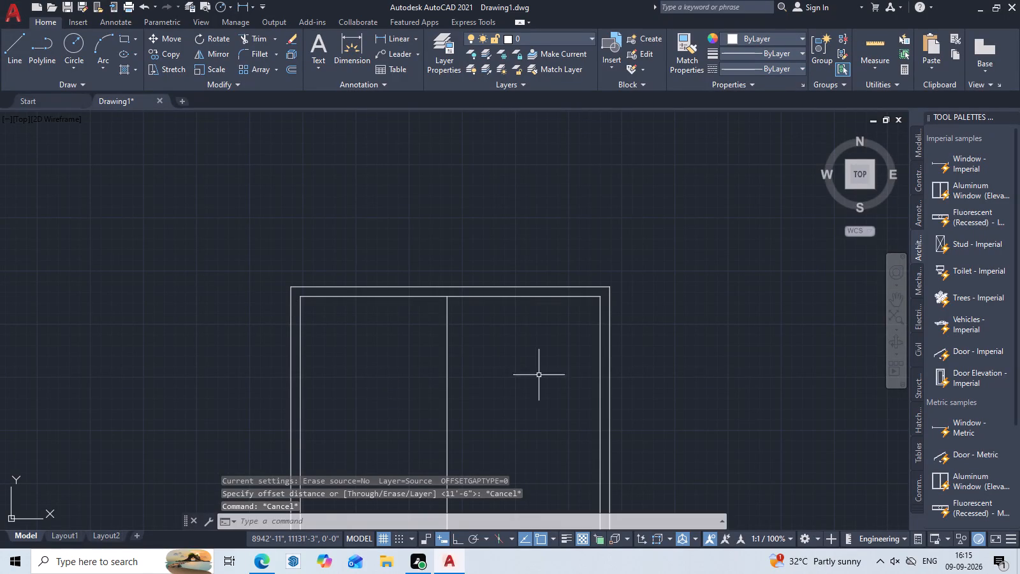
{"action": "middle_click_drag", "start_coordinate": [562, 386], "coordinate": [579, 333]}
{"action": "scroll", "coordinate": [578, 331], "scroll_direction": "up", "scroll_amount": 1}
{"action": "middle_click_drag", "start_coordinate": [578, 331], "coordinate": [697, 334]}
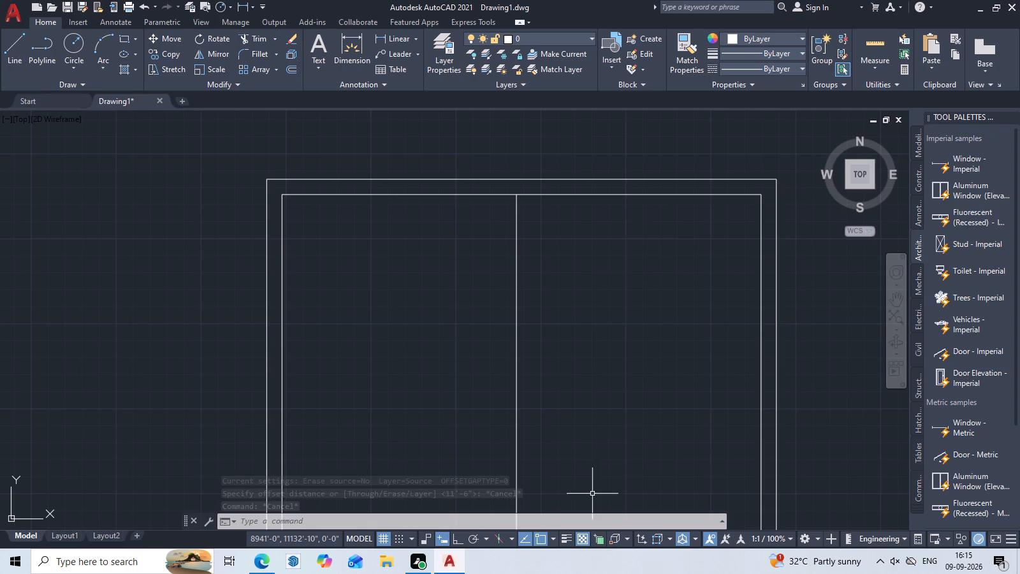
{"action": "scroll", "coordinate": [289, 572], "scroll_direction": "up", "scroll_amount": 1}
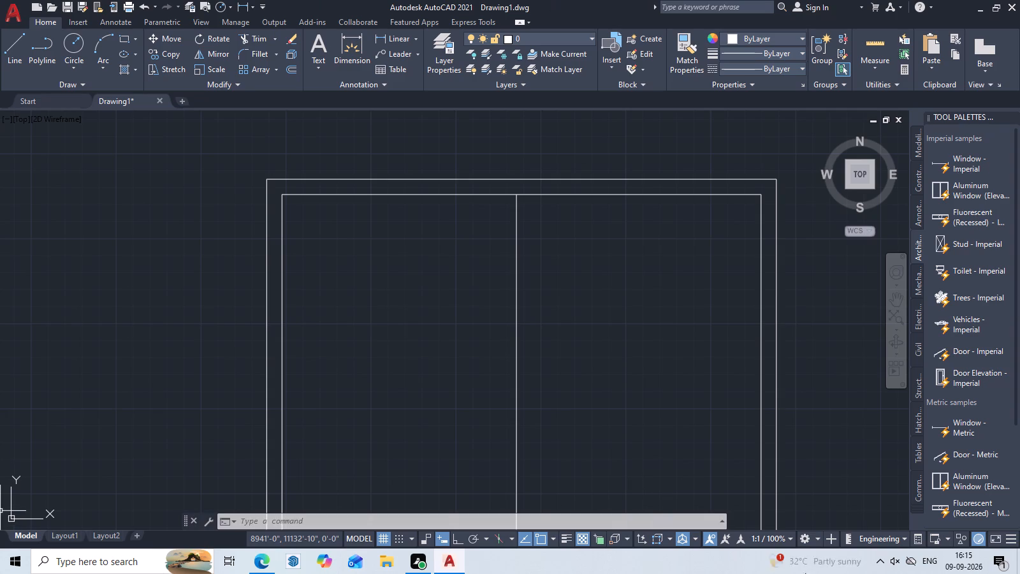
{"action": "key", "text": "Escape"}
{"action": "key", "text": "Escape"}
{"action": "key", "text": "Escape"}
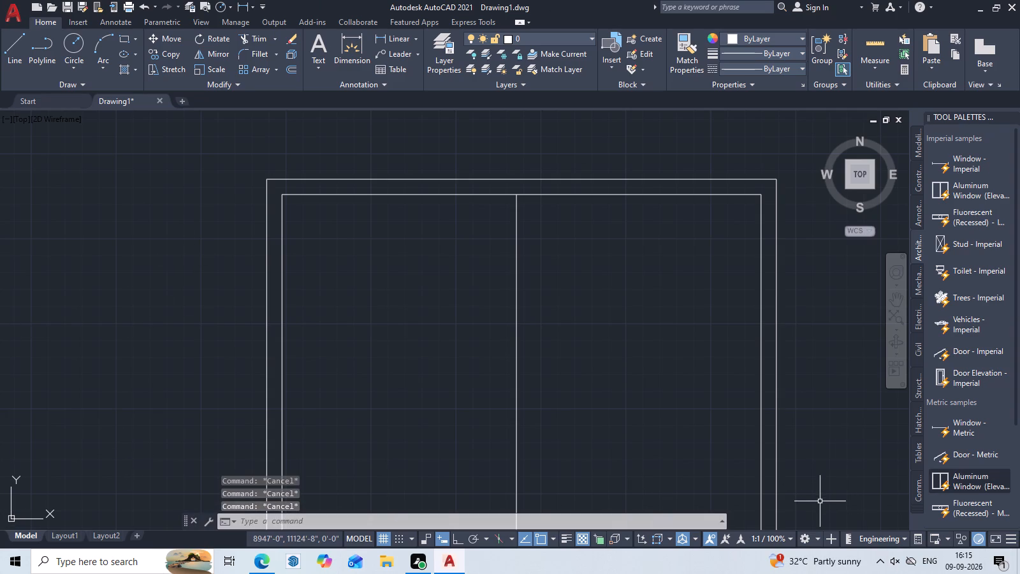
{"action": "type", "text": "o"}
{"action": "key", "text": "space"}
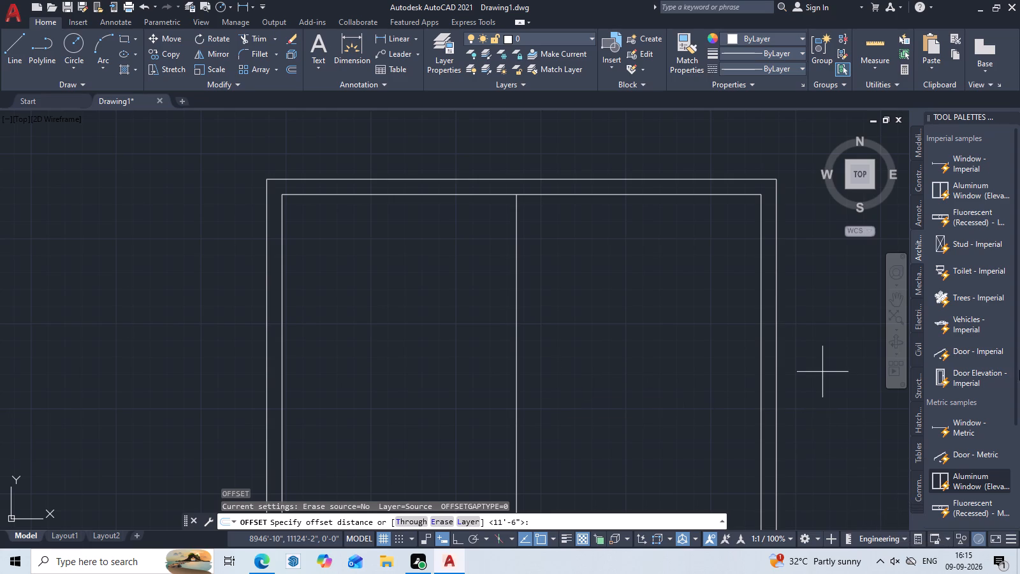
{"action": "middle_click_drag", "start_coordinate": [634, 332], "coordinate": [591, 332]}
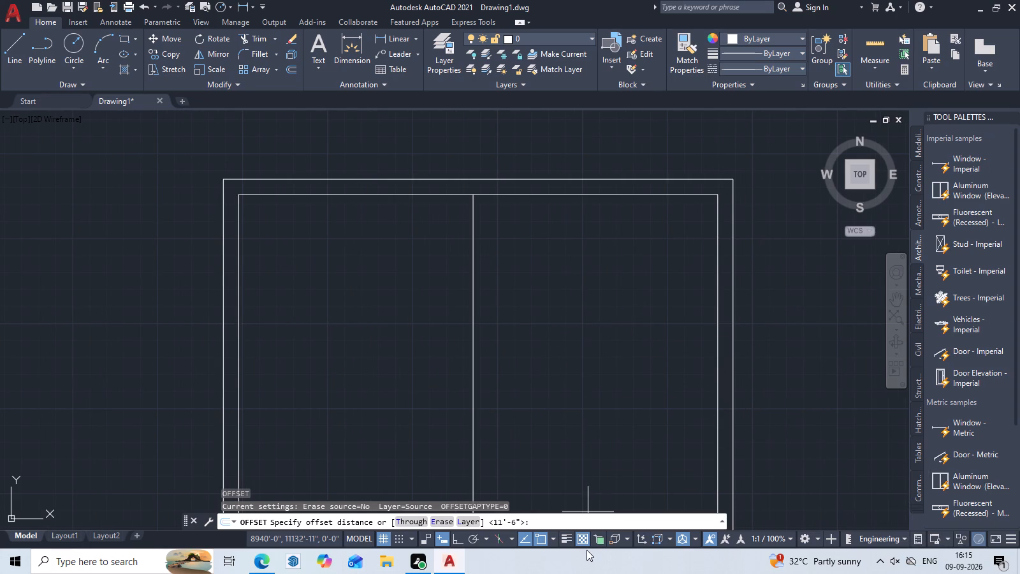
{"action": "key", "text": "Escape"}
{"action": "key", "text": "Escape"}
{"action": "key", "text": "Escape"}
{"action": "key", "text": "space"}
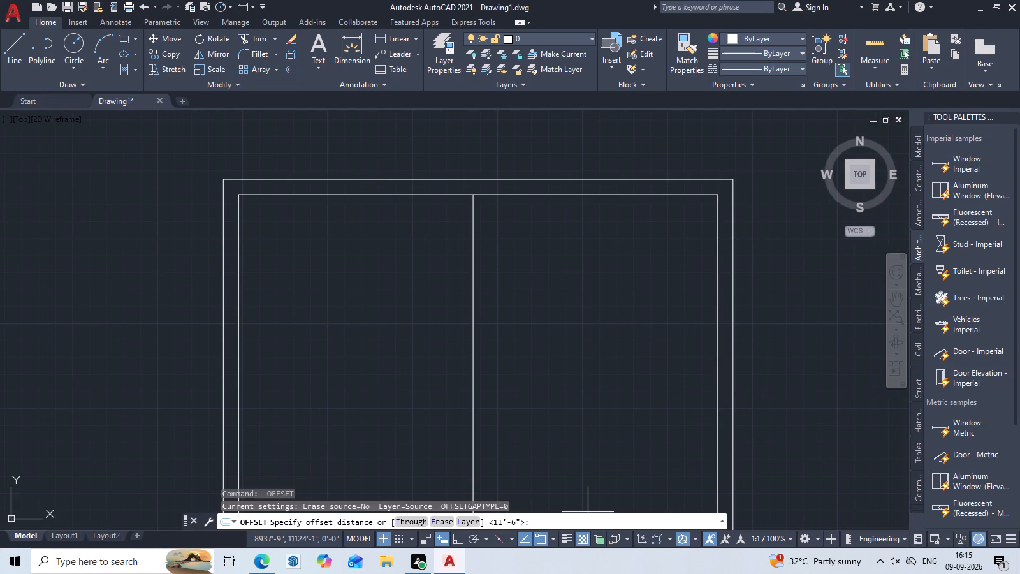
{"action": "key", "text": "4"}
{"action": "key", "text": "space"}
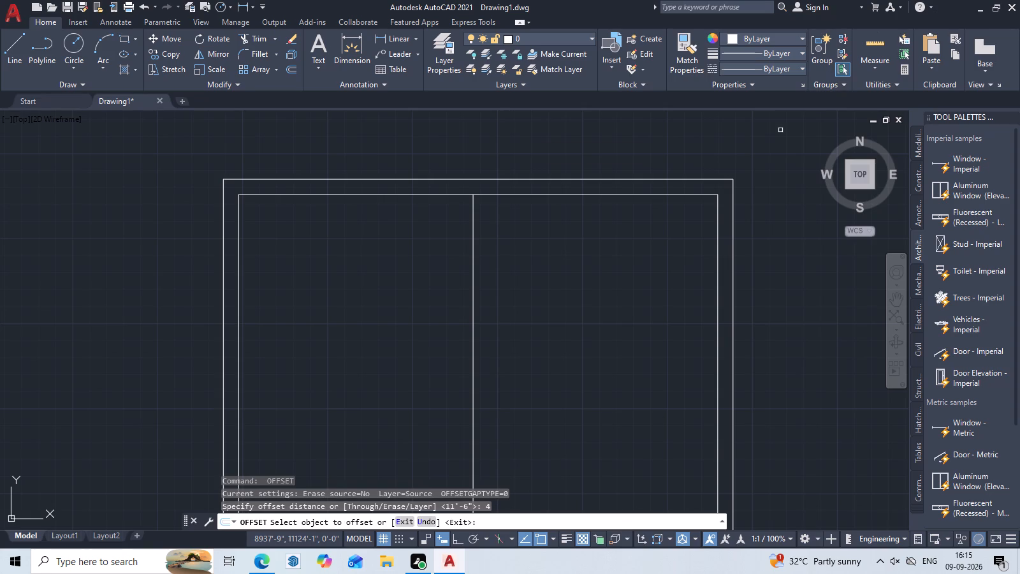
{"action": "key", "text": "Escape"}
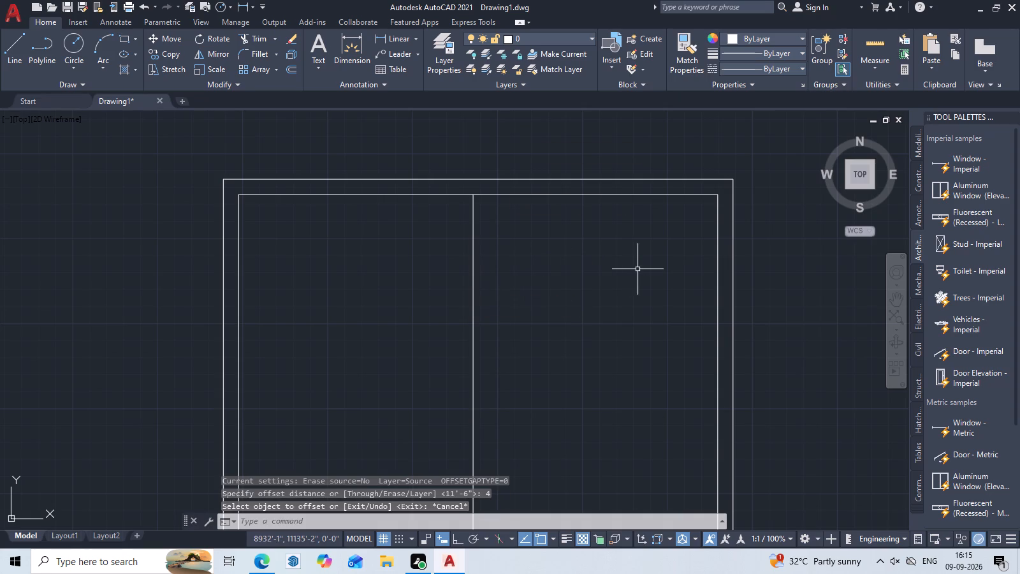
Offset the inner line of the plan's right wall 7' into the interior for a second vertical partition.
{"action": "type", "text": "o"}
{"action": "key", "text": "space"}
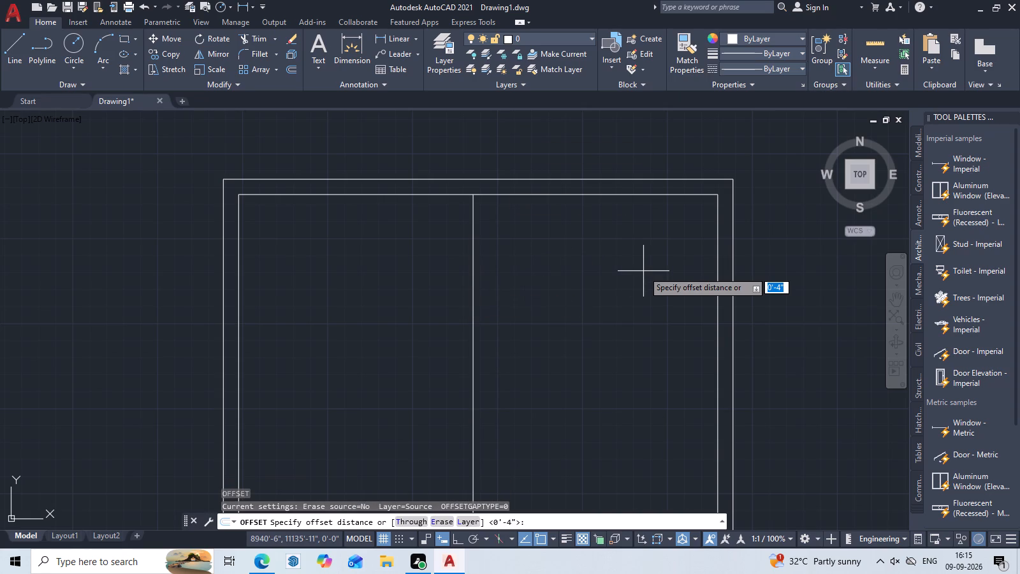
{"action": "type", "text": "7'"}
{"action": "key", "text": "space"}
{"action": "double_click", "coordinate": [717, 265]}
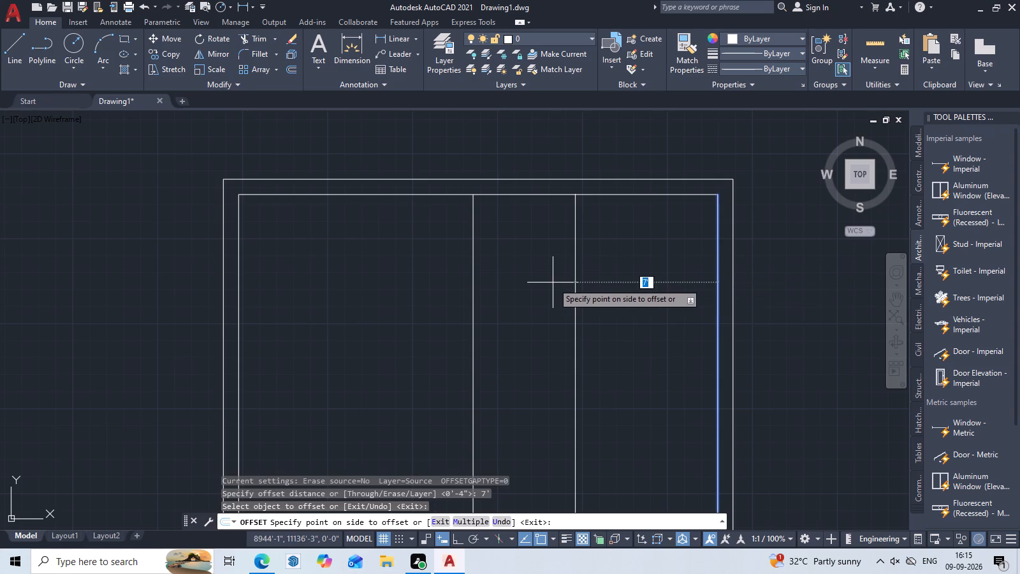
{"action": "left_click", "coordinate": [553, 283]}
{"action": "middle_click_drag", "start_coordinate": [577, 305], "coordinate": [543, 309]}
{"action": "key", "text": "Escape"}
{"action": "middle_click_drag", "start_coordinate": [583, 311], "coordinate": [583, 320]}
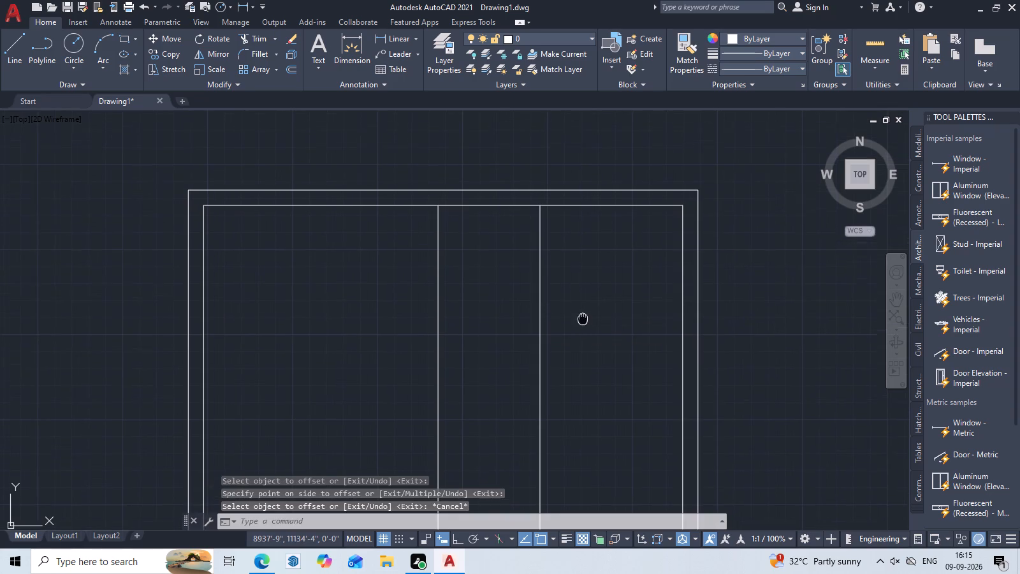
{"action": "middle_click_drag", "start_coordinate": [583, 320], "coordinate": [576, 348]}
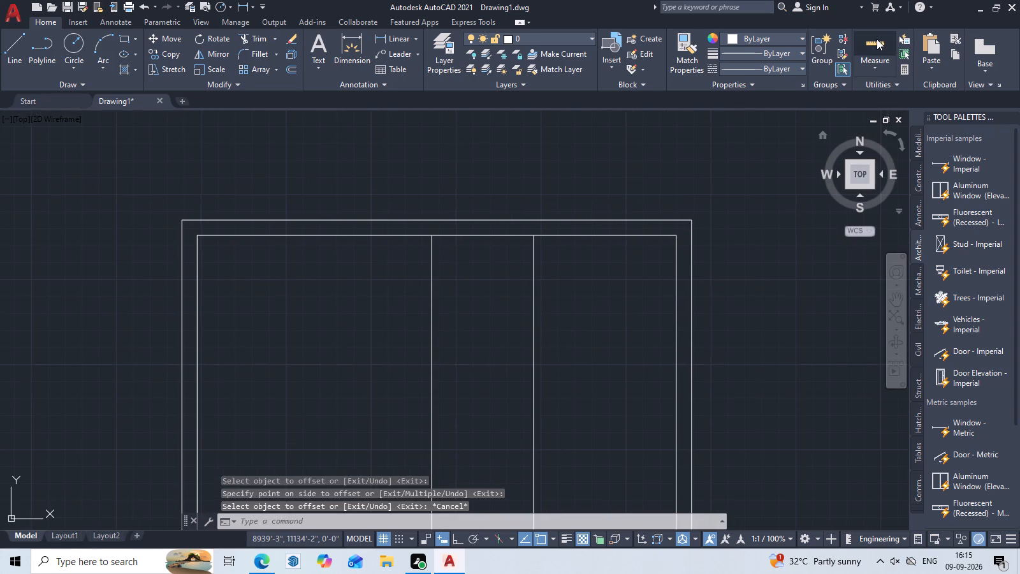
{"action": "left_click", "coordinate": [877, 39]}
{"action": "key", "text": "Escape"}
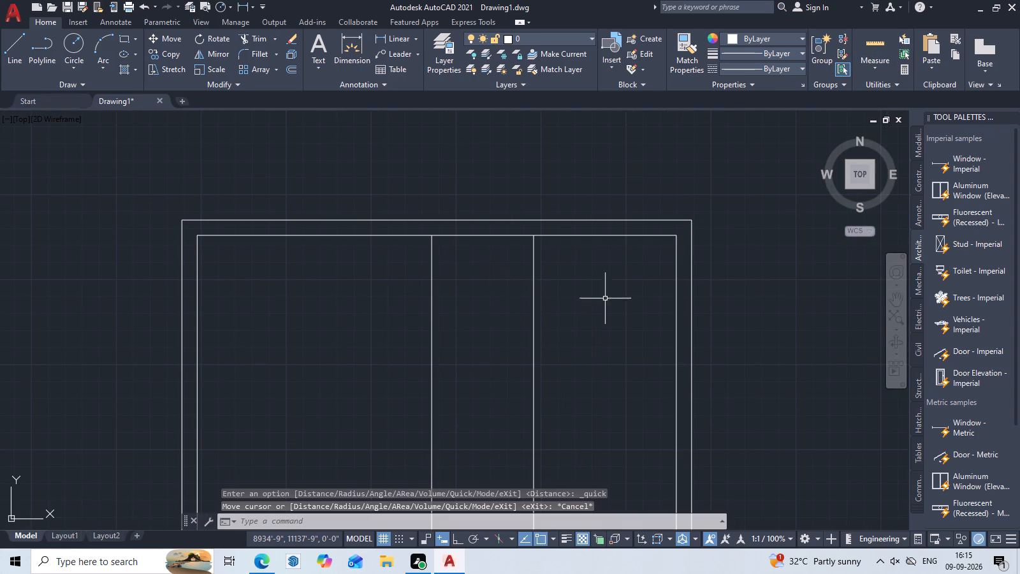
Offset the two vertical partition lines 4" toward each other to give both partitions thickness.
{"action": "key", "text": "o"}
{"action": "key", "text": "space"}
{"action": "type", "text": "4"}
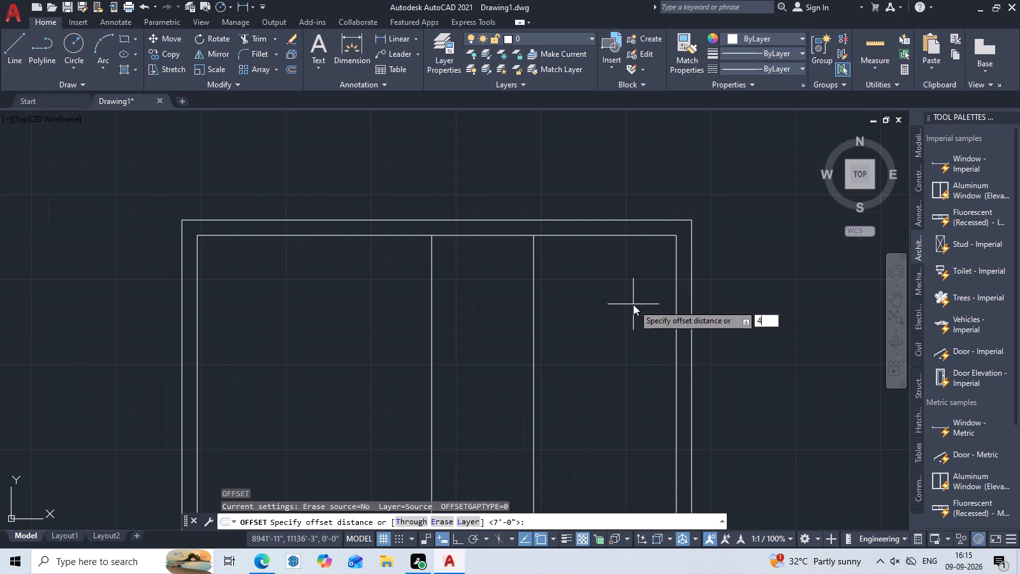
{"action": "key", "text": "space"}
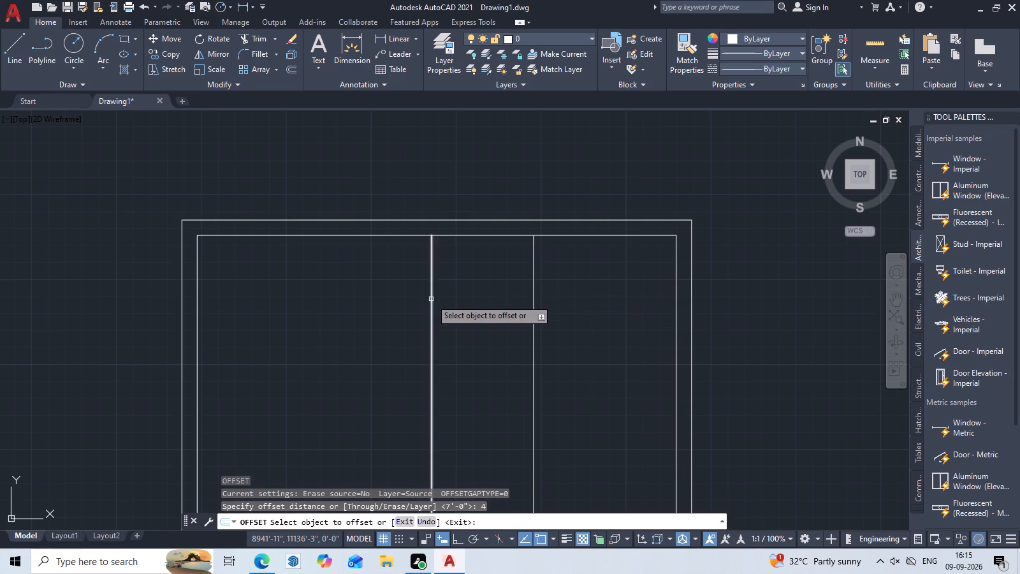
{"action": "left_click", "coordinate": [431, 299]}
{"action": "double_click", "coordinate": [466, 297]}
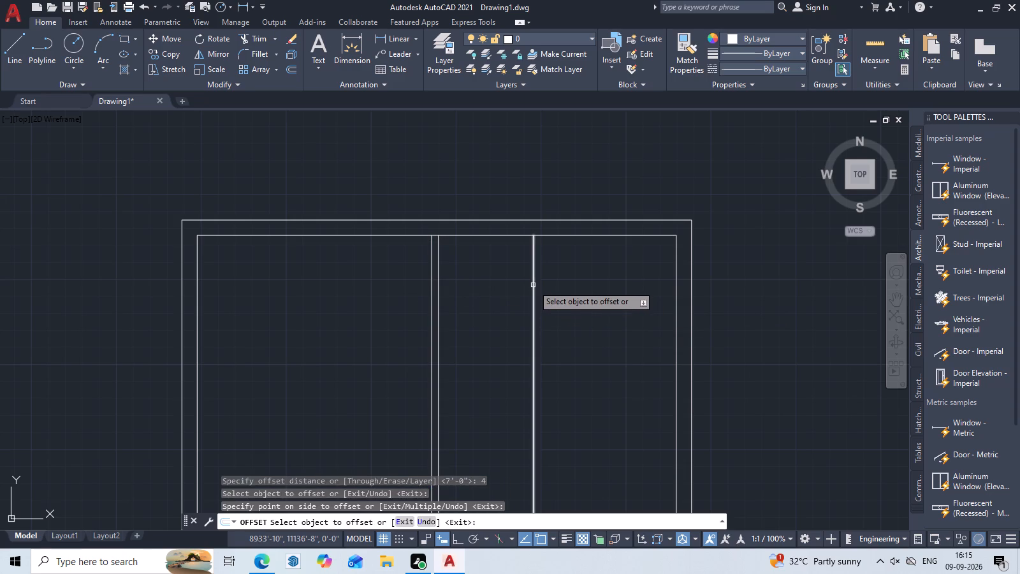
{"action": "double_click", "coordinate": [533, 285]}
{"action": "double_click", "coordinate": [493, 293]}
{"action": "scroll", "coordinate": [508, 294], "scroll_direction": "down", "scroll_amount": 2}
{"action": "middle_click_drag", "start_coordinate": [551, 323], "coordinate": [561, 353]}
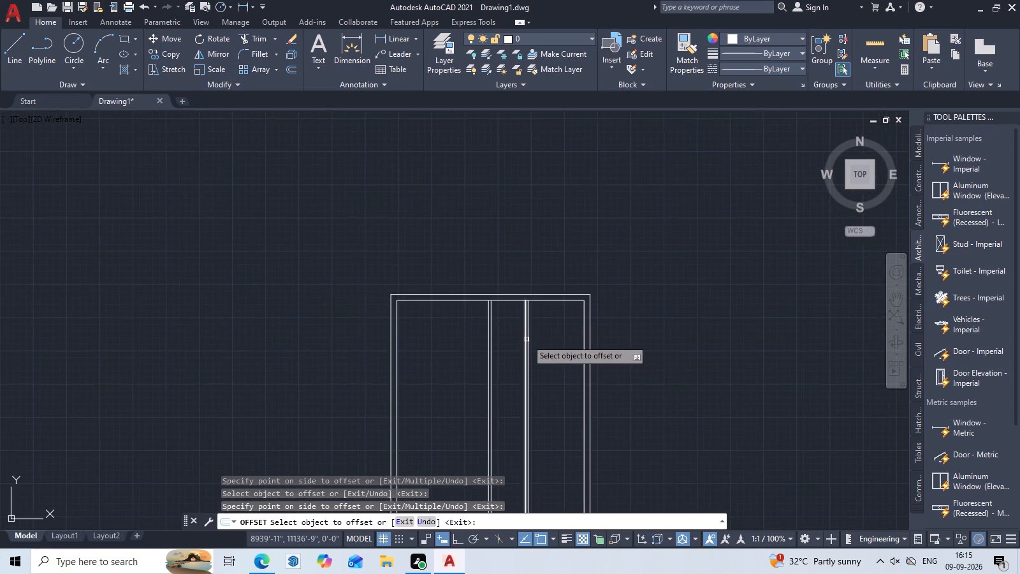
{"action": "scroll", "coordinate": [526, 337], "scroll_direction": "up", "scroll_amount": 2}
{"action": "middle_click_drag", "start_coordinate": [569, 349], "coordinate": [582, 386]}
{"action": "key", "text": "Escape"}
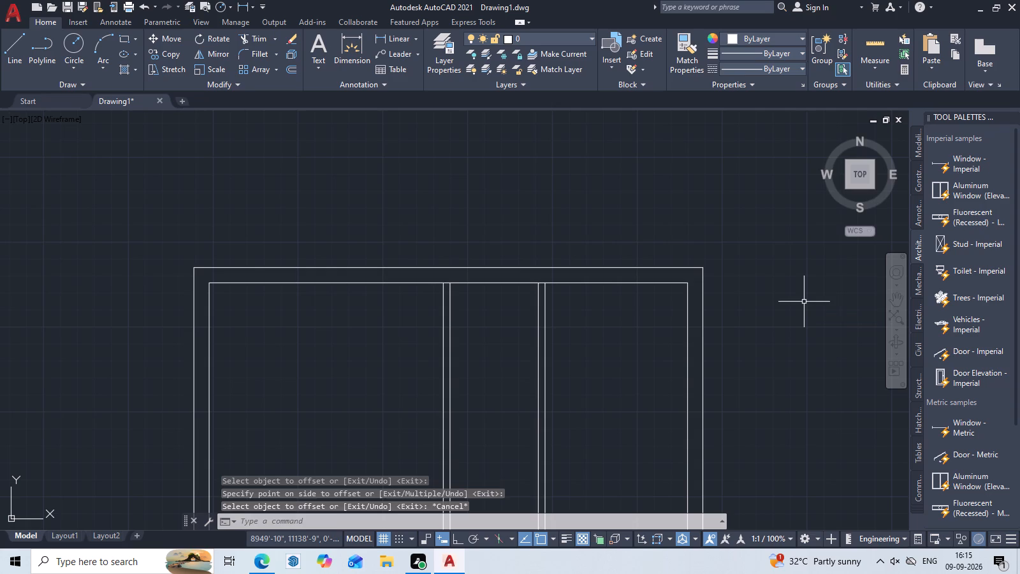
Measure the clear gap between the two vertical partitions near the plan's top wall.
{"action": "left_click", "coordinate": [879, 46]}
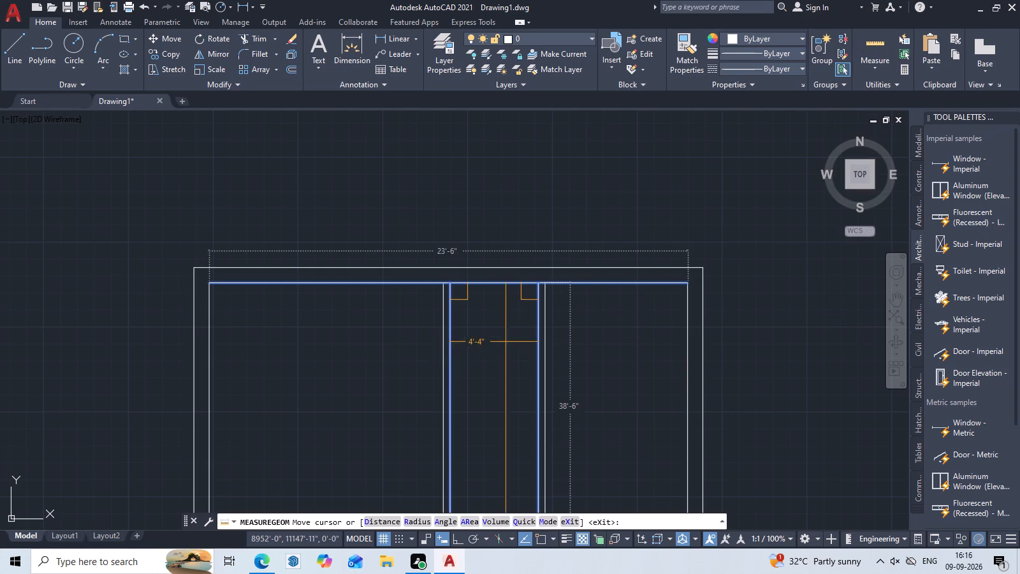
{"action": "scroll", "coordinate": [495, 310], "scroll_direction": "up", "scroll_amount": 3}
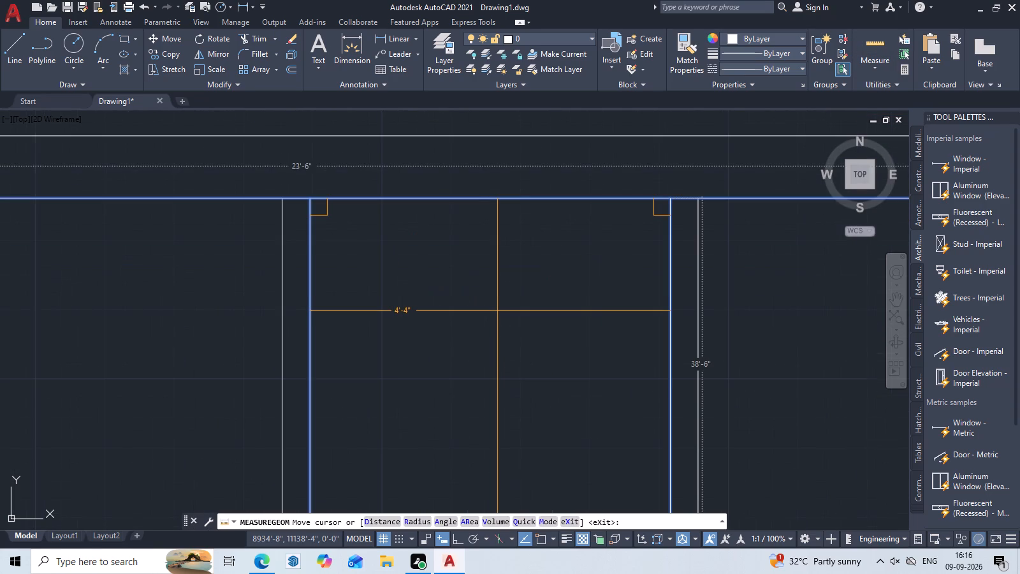
{"action": "scroll", "coordinate": [497, 311], "scroll_direction": "down", "scroll_amount": 5}
{"action": "scroll", "coordinate": [497, 311], "scroll_direction": "up", "scroll_amount": 3}
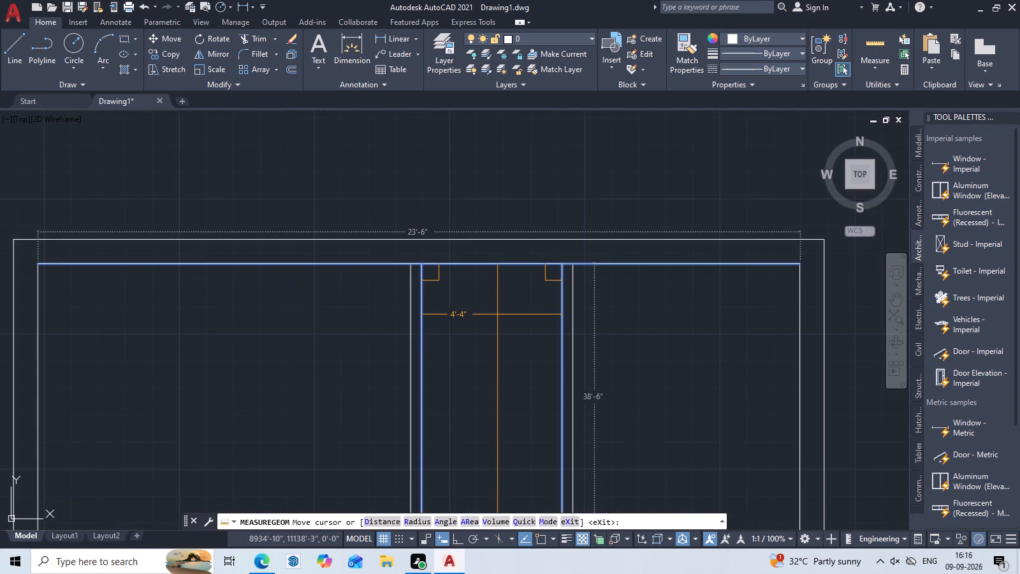
{"action": "key", "text": "Escape"}
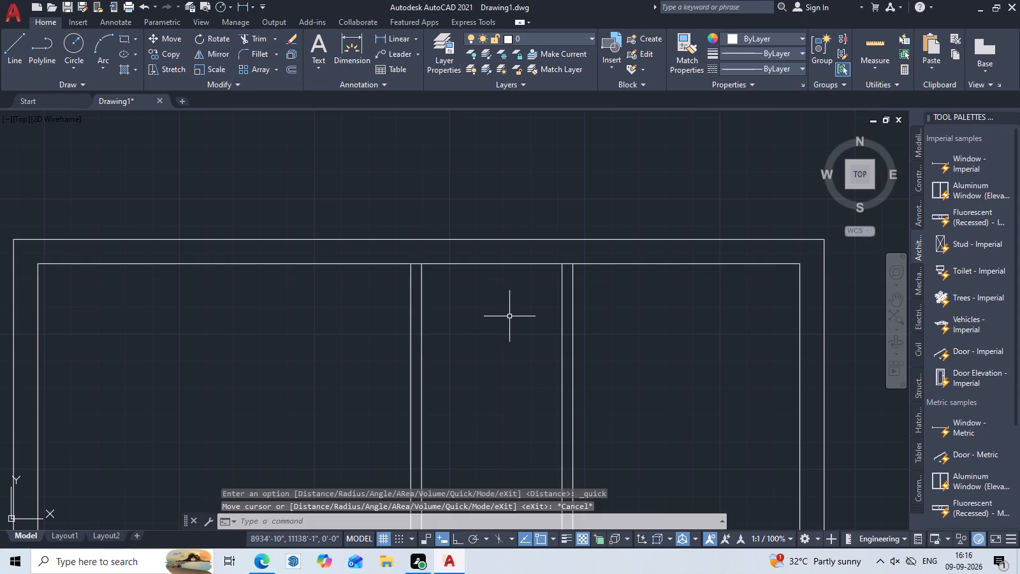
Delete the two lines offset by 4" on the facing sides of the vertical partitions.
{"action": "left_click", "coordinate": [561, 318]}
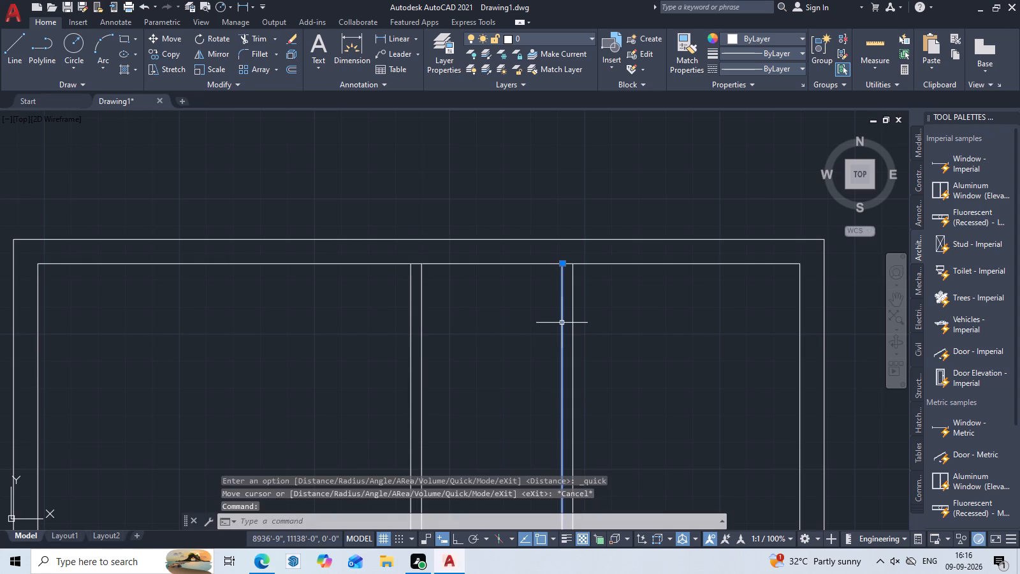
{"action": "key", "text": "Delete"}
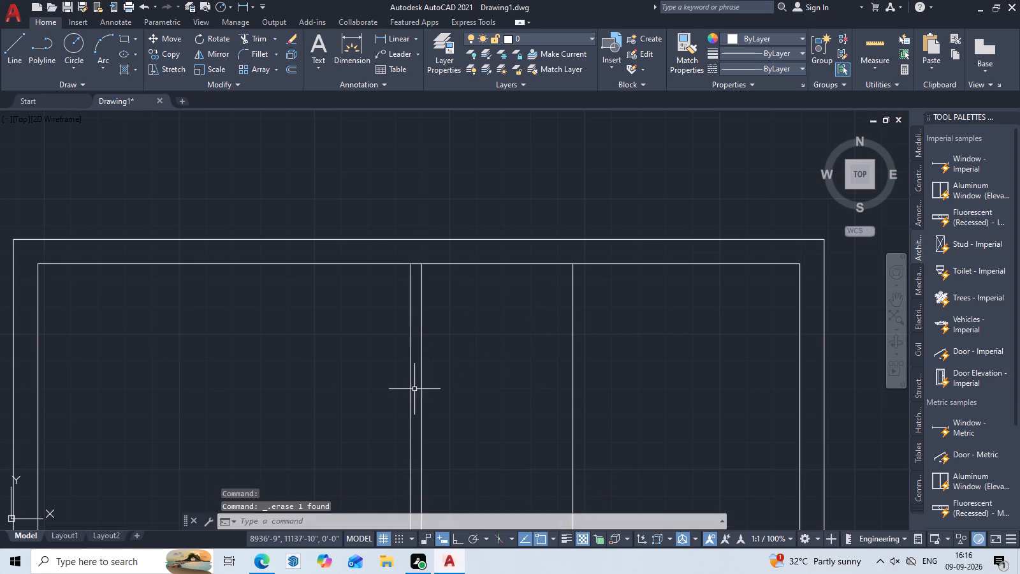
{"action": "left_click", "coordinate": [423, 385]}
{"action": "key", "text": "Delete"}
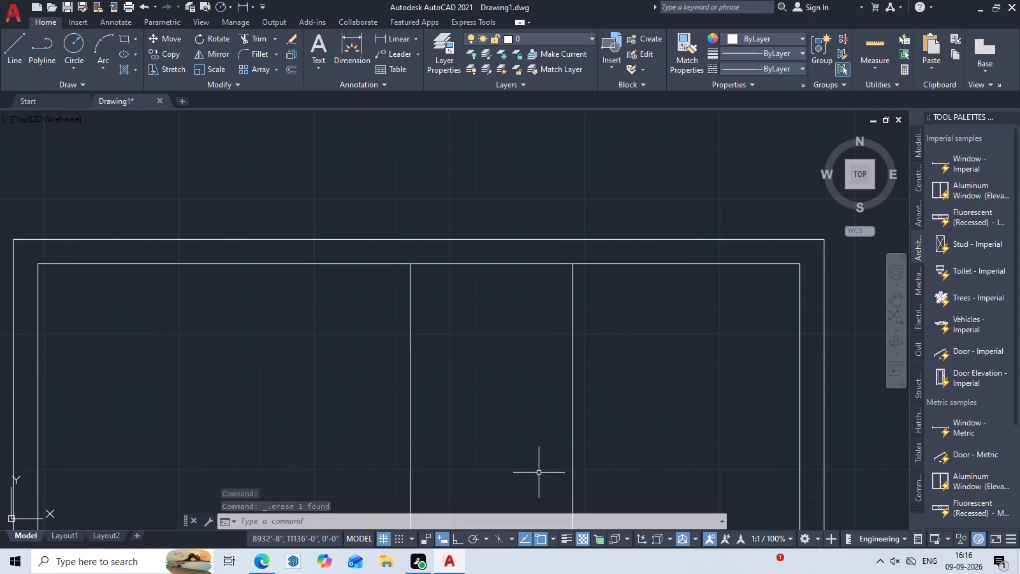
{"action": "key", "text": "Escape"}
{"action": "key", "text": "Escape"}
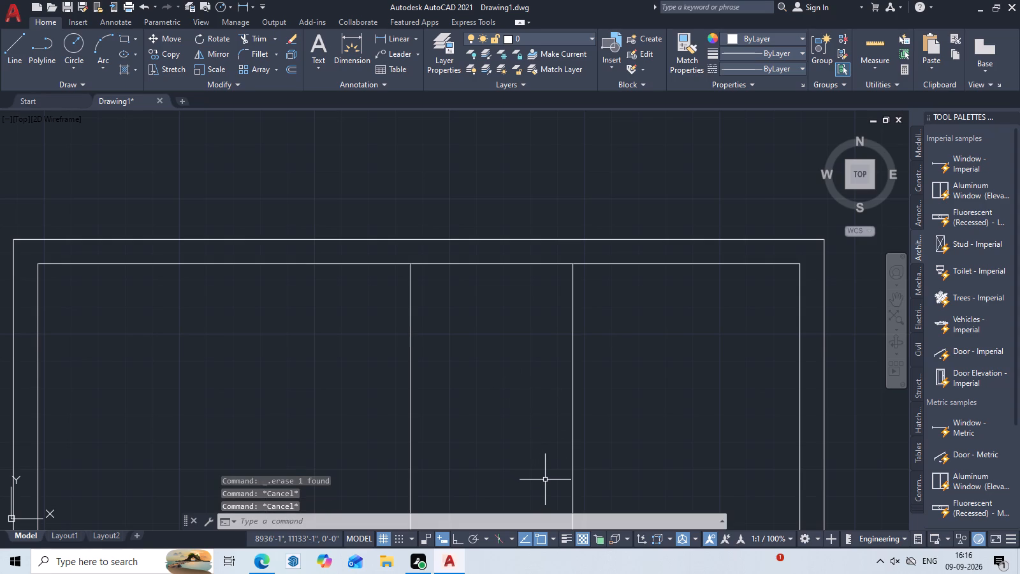
Offset the two vertical partition lines 5" toward each other to form the partition walls.
{"action": "type", "text": "o"}
{"action": "key", "text": "space"}
{"action": "key", "text": "5"}
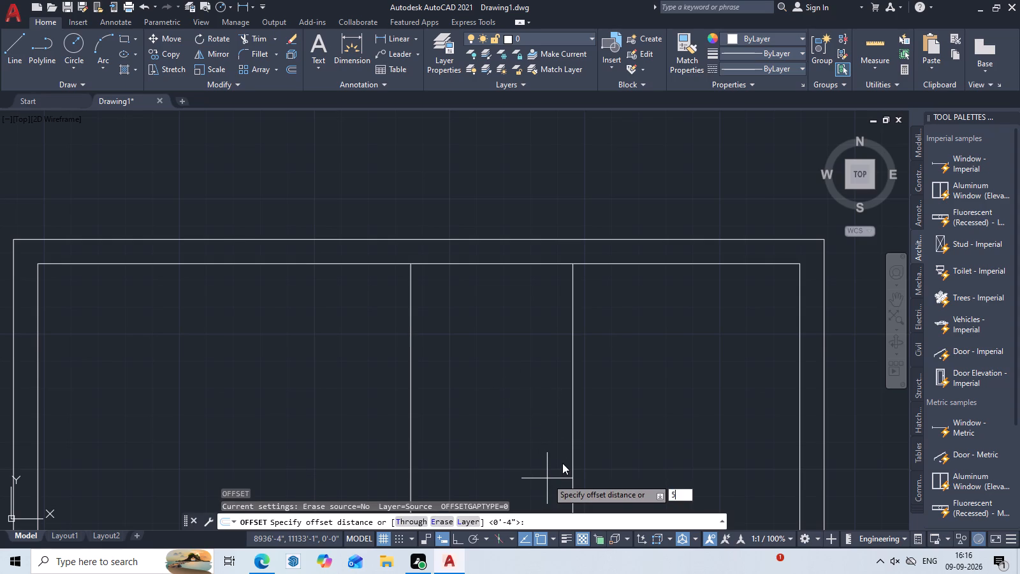
{"action": "key", "text": "space"}
{"action": "left_click", "coordinate": [411, 365]}
{"action": "left_click", "coordinate": [463, 359]}
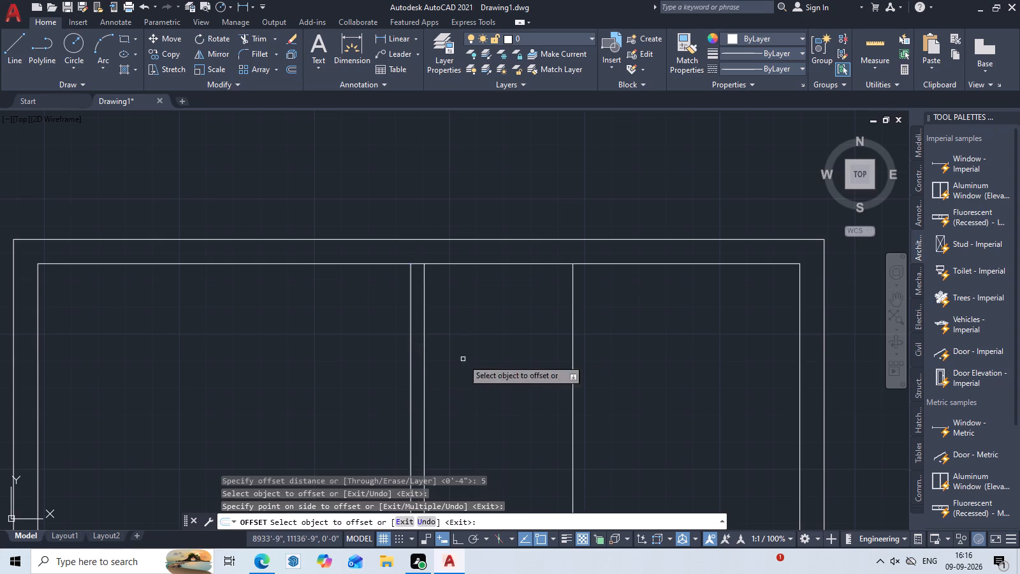
{"action": "left_click", "coordinate": [574, 345]}
{"action": "left_click", "coordinate": [514, 360]}
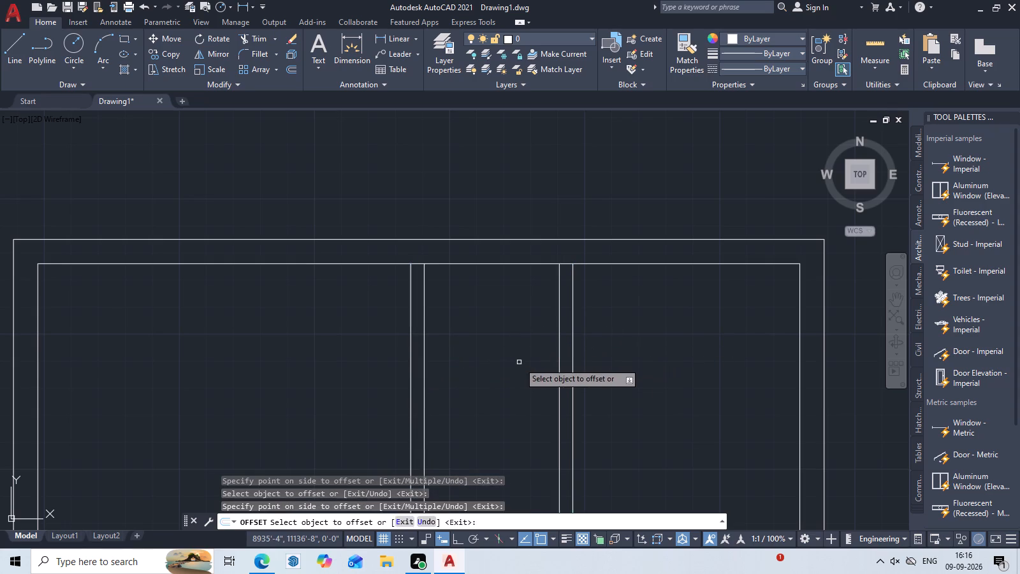
{"action": "key", "text": "Escape"}
{"action": "middle_click_drag", "start_coordinate": [530, 366], "coordinate": [565, 383]}
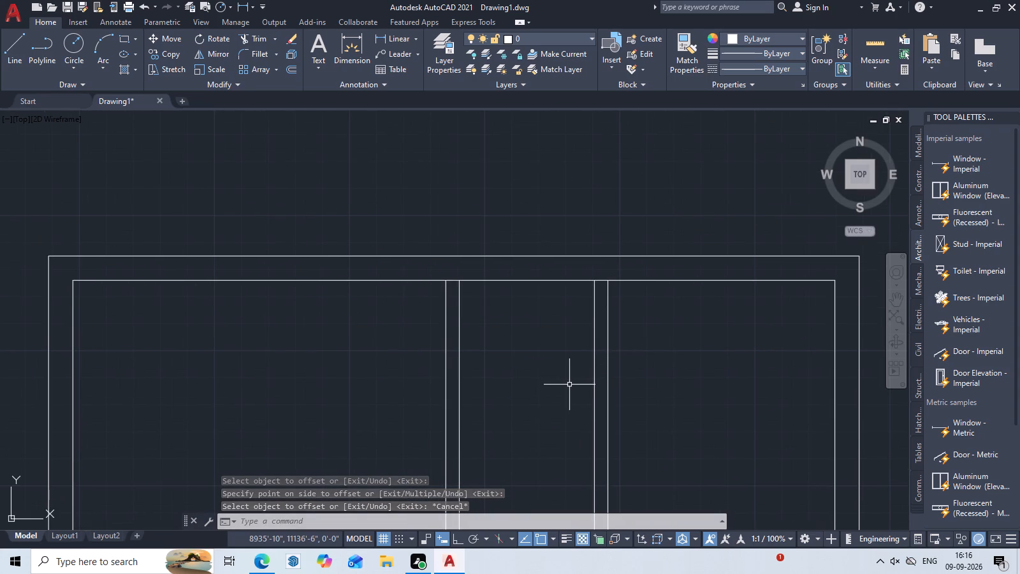
Measure the clear gap between the two 5" vertical partition walls.
{"action": "key", "text": "Escape"}
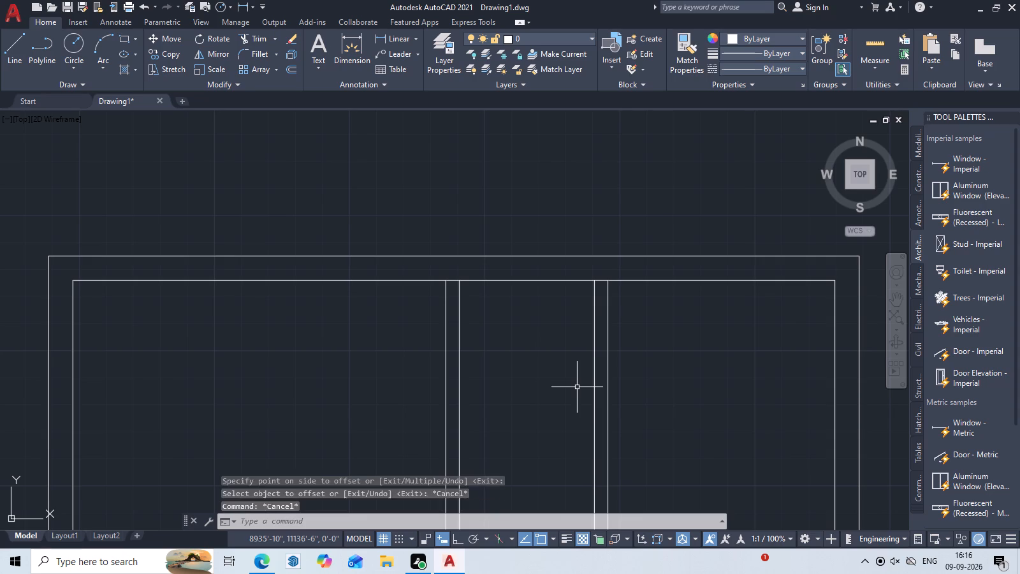
{"action": "key", "text": "Escape"}
{"action": "key", "text": "o"}
{"action": "key", "text": "space"}
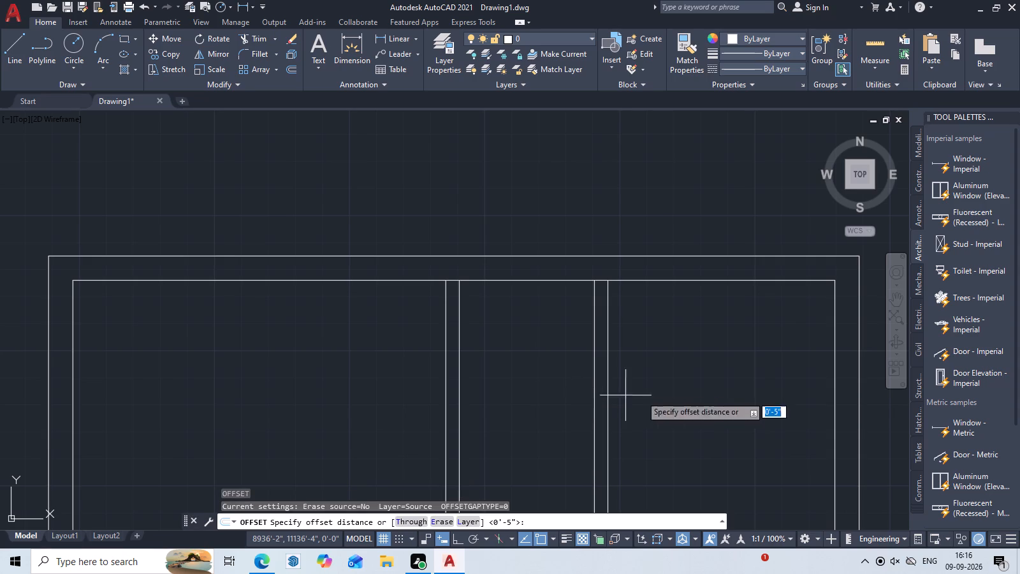
{"action": "key", "text": "Escape"}
{"action": "left_click", "coordinate": [870, 38]}
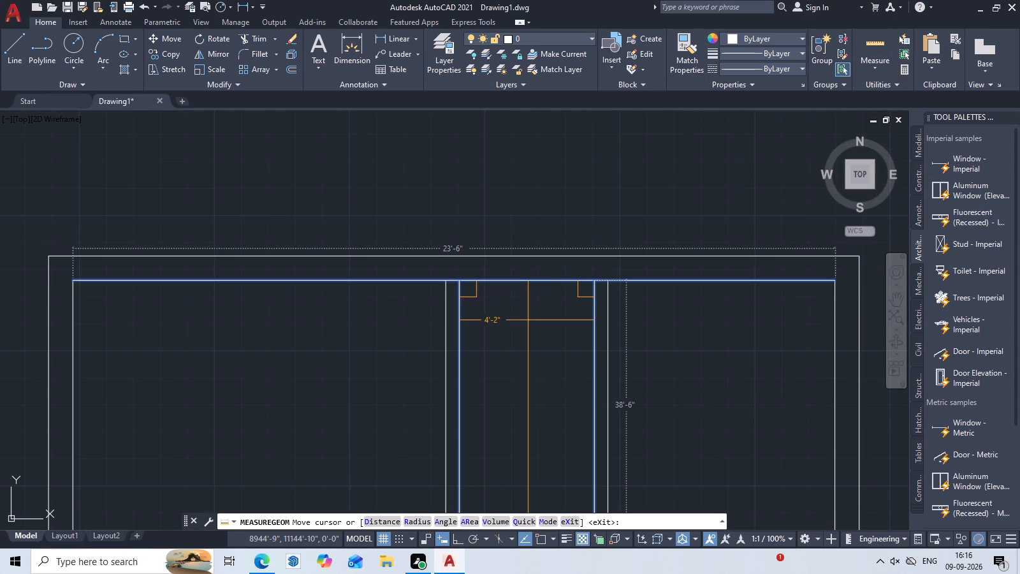
{"action": "key", "text": "Escape"}
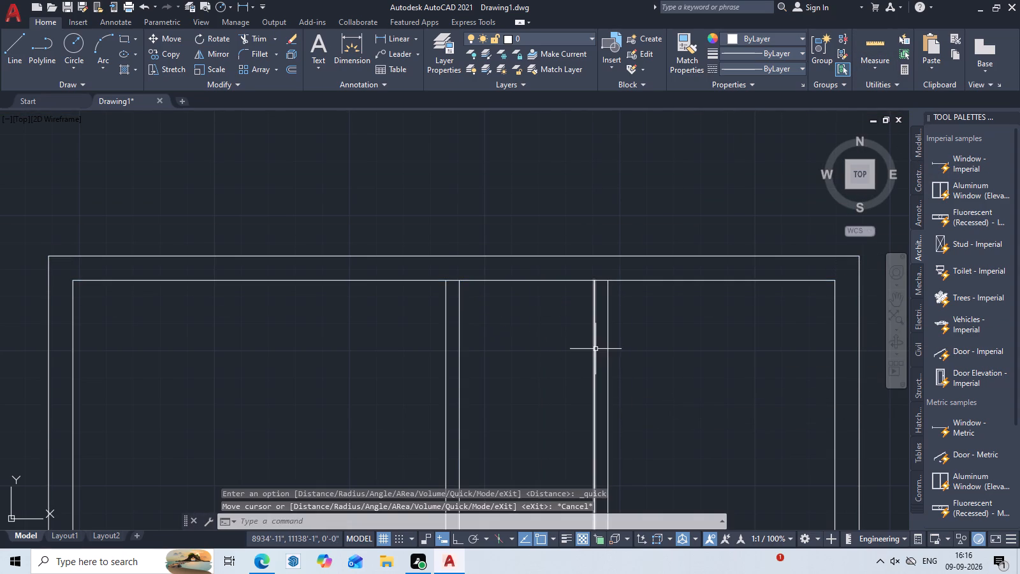
Delete the two lines offset by 5" on the facing sides of the vertical partitions.
{"action": "left_click", "coordinate": [595, 349]}
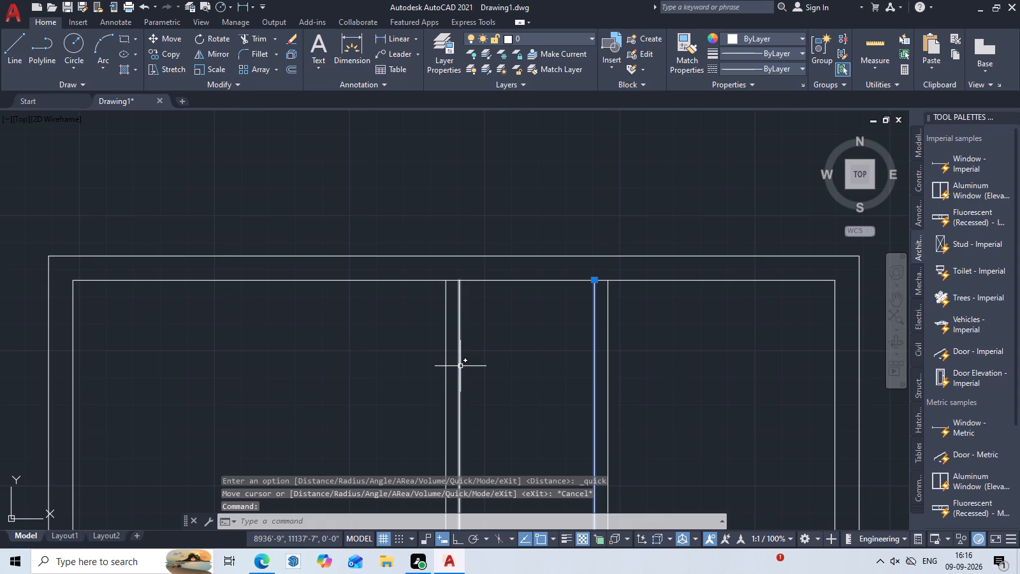
{"action": "left_click", "coordinate": [461, 369]}
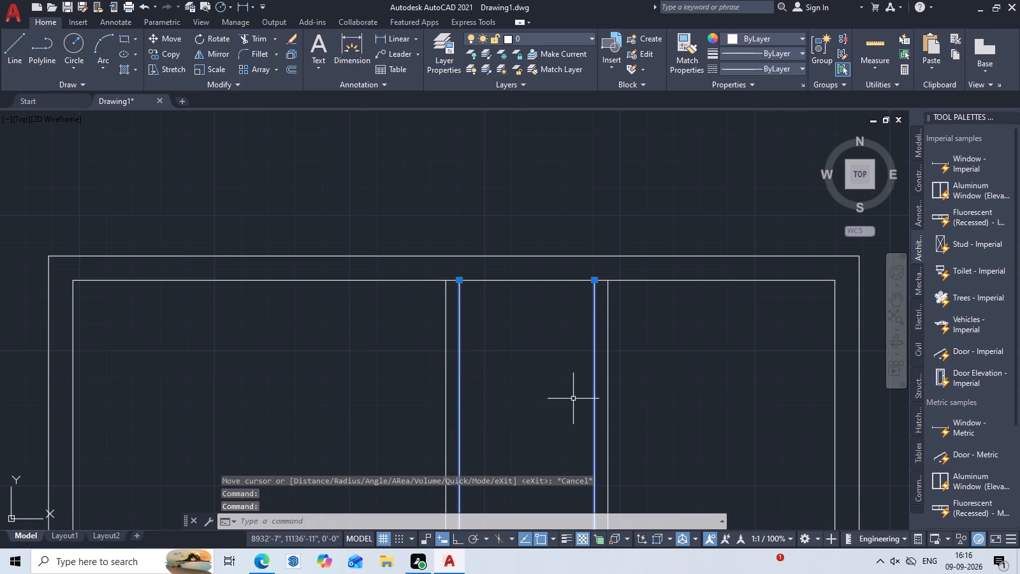
{"action": "key", "text": "Delete"}
{"action": "key", "text": "Escape"}
Offset the two vertical partition lines 6" toward each other to form the partition walls.
{"action": "key", "text": "o"}
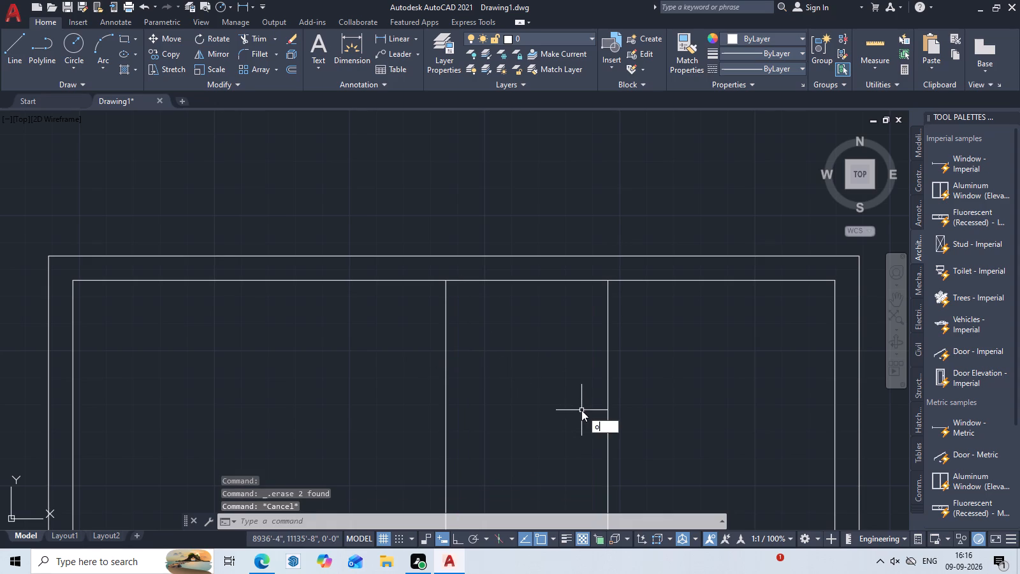
{"action": "key", "text": "space"}
{"action": "key", "text": "6"}
{"action": "key", "text": "space"}
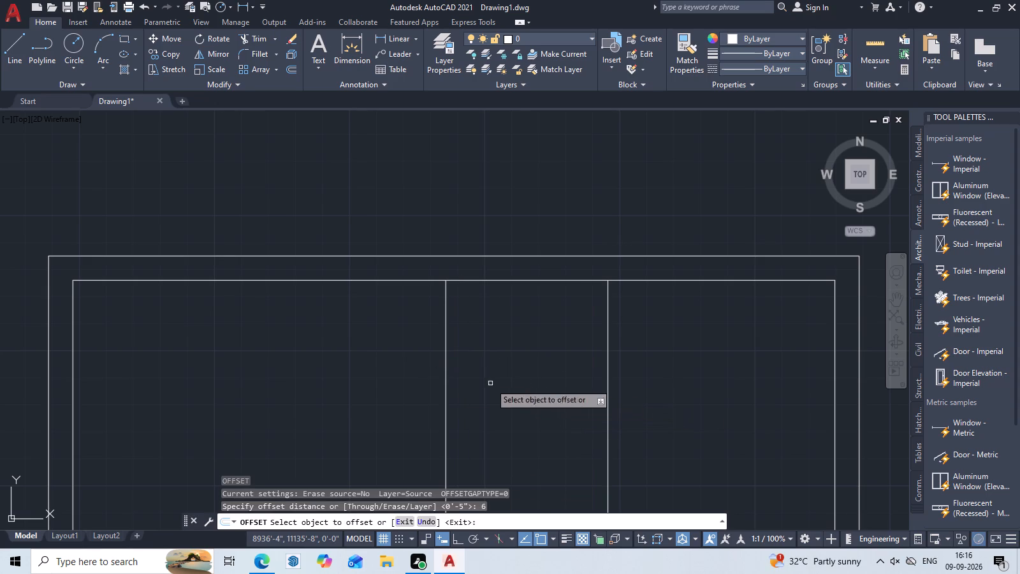
{"action": "left_click", "coordinate": [447, 382]}
{"action": "left_click", "coordinate": [484, 382]}
{"action": "left_click", "coordinate": [609, 366]}
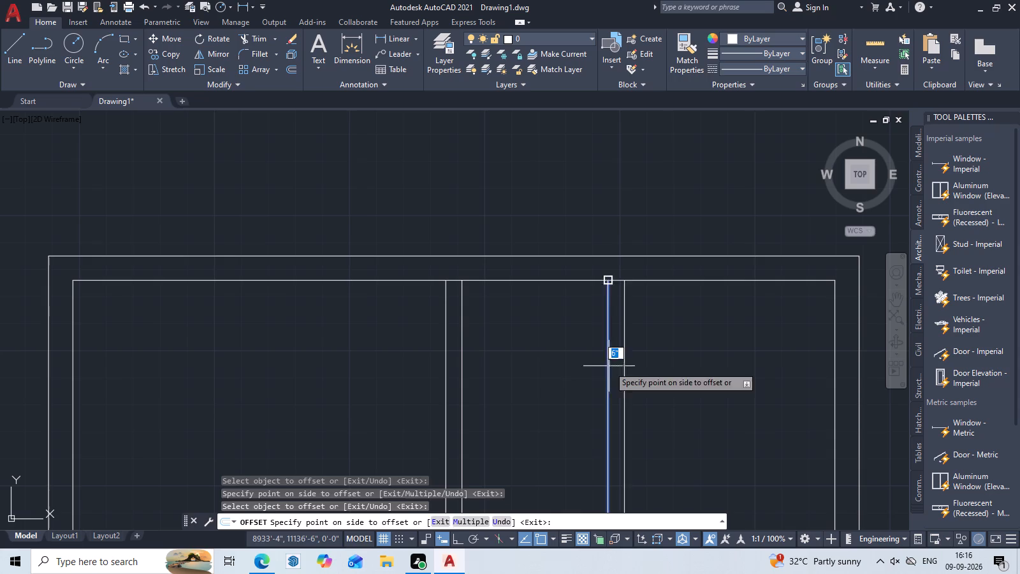
{"action": "left_click", "coordinate": [538, 366]}
{"action": "key", "text": "Escape"}
Measure the spacing around the 6" vertical partition walls near the plan's top wall.
{"action": "left_click", "coordinate": [872, 41]}
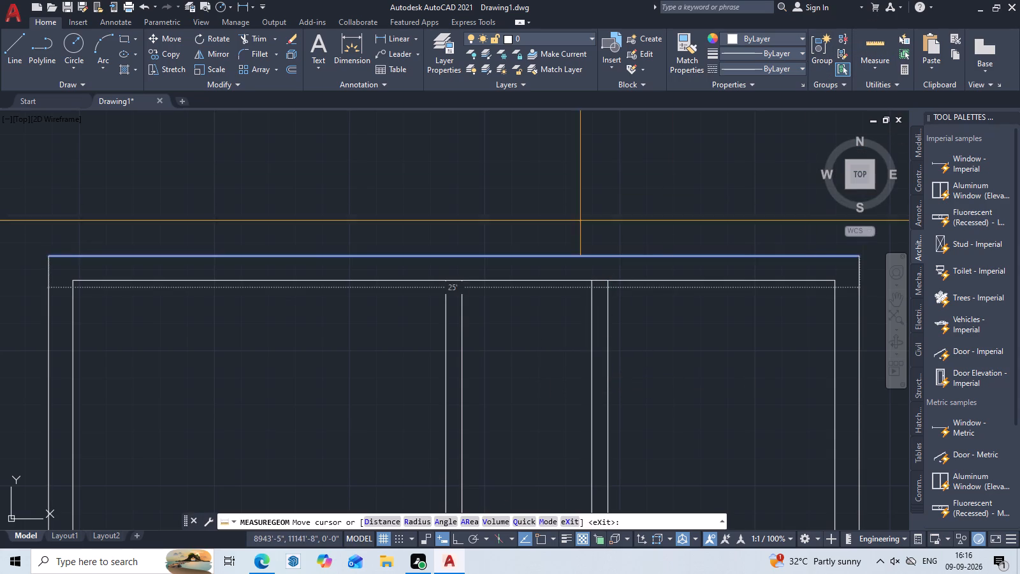
{"action": "key", "text": "Escape"}
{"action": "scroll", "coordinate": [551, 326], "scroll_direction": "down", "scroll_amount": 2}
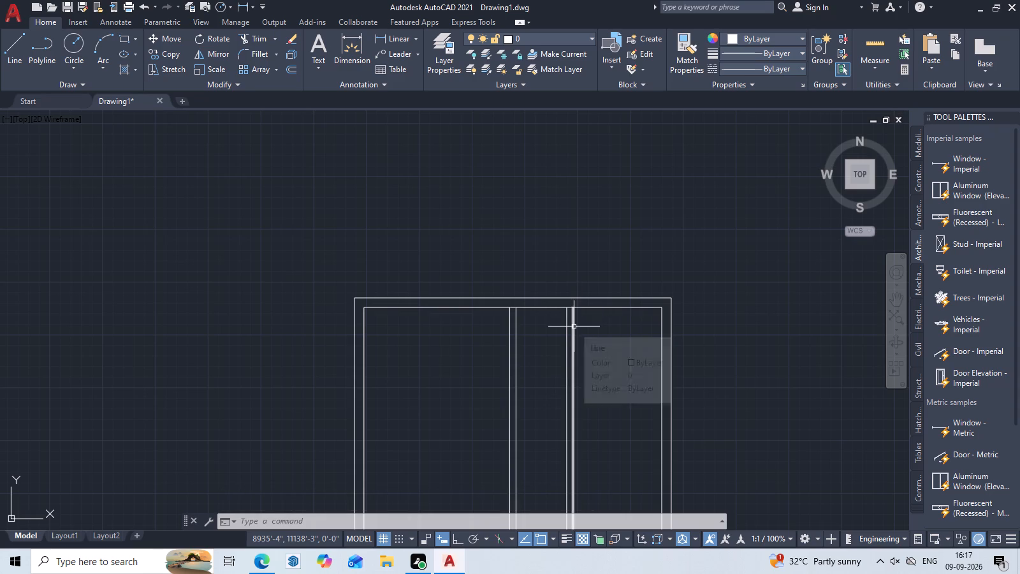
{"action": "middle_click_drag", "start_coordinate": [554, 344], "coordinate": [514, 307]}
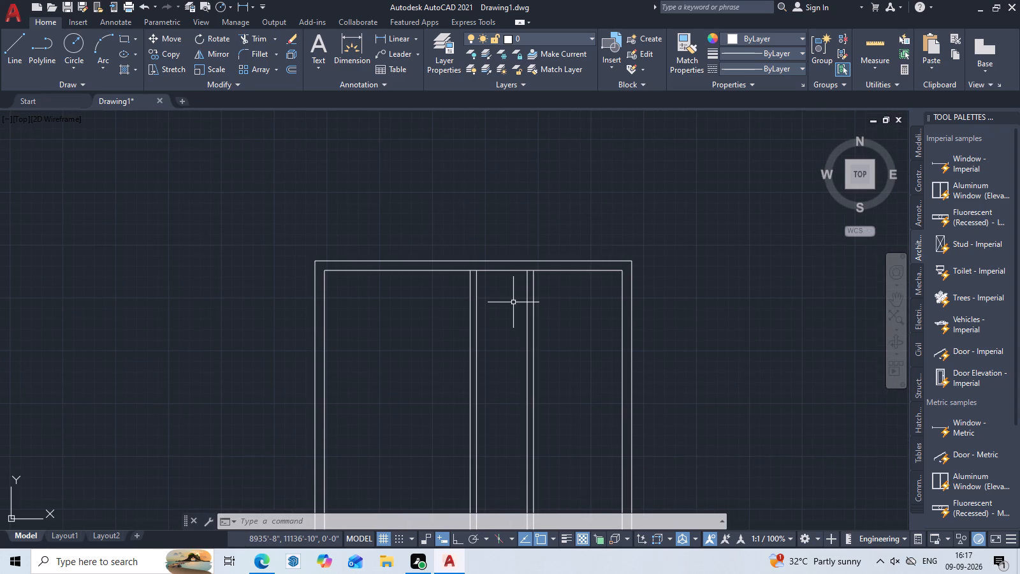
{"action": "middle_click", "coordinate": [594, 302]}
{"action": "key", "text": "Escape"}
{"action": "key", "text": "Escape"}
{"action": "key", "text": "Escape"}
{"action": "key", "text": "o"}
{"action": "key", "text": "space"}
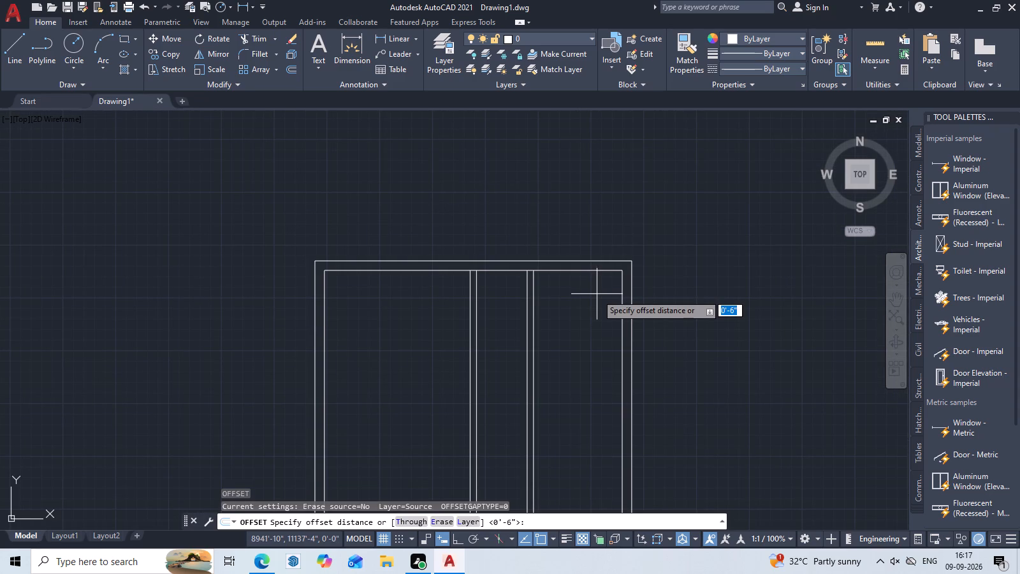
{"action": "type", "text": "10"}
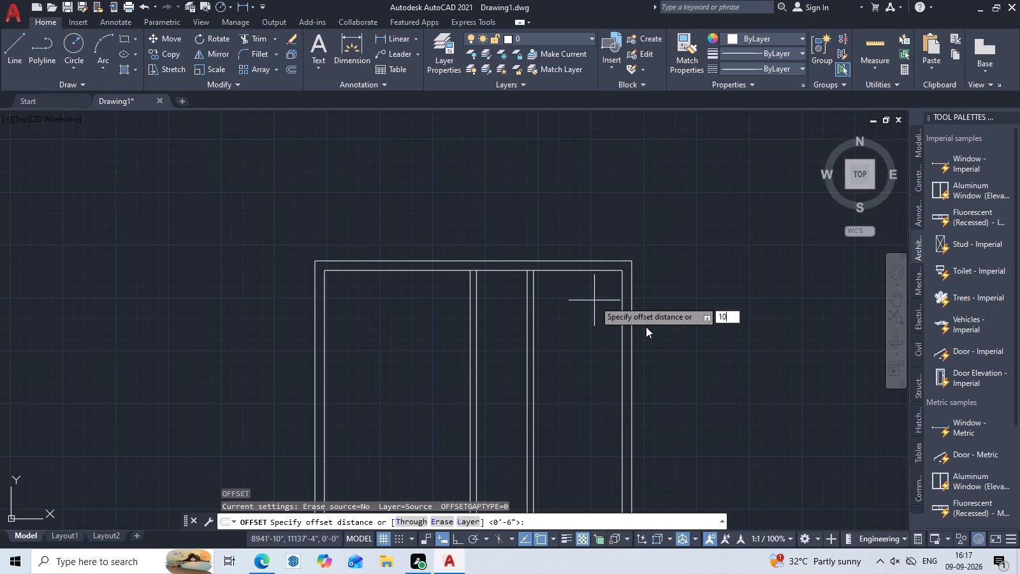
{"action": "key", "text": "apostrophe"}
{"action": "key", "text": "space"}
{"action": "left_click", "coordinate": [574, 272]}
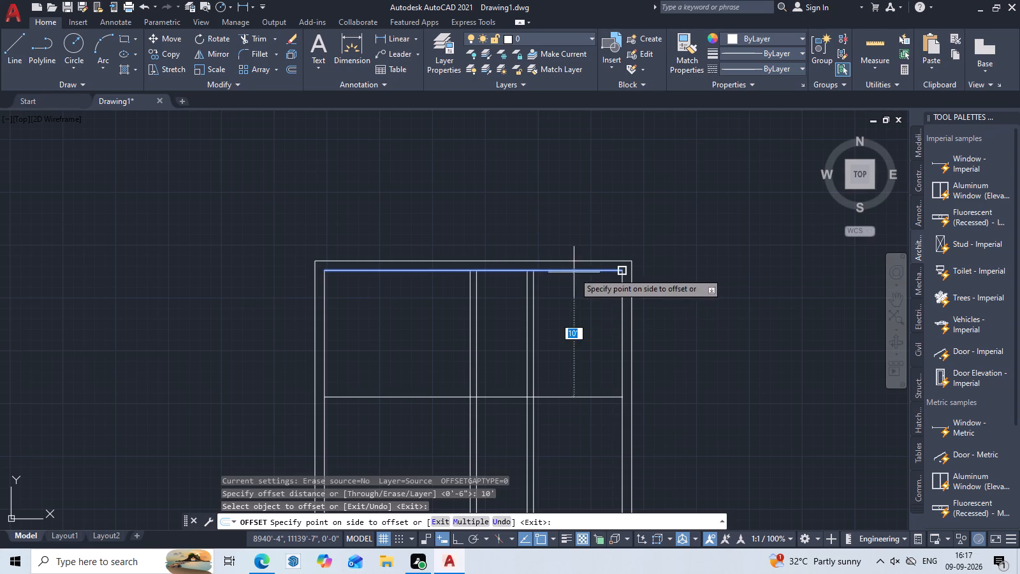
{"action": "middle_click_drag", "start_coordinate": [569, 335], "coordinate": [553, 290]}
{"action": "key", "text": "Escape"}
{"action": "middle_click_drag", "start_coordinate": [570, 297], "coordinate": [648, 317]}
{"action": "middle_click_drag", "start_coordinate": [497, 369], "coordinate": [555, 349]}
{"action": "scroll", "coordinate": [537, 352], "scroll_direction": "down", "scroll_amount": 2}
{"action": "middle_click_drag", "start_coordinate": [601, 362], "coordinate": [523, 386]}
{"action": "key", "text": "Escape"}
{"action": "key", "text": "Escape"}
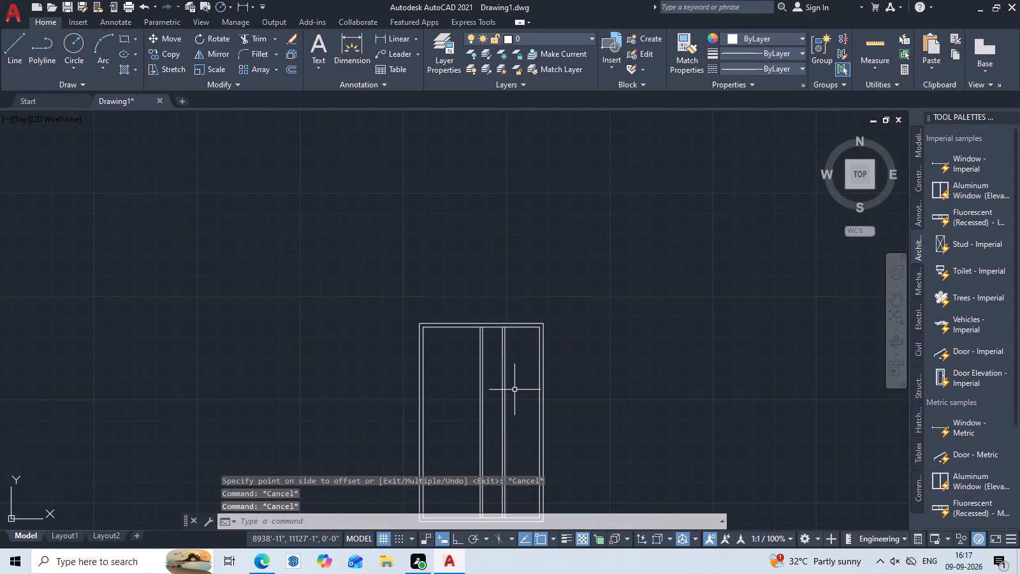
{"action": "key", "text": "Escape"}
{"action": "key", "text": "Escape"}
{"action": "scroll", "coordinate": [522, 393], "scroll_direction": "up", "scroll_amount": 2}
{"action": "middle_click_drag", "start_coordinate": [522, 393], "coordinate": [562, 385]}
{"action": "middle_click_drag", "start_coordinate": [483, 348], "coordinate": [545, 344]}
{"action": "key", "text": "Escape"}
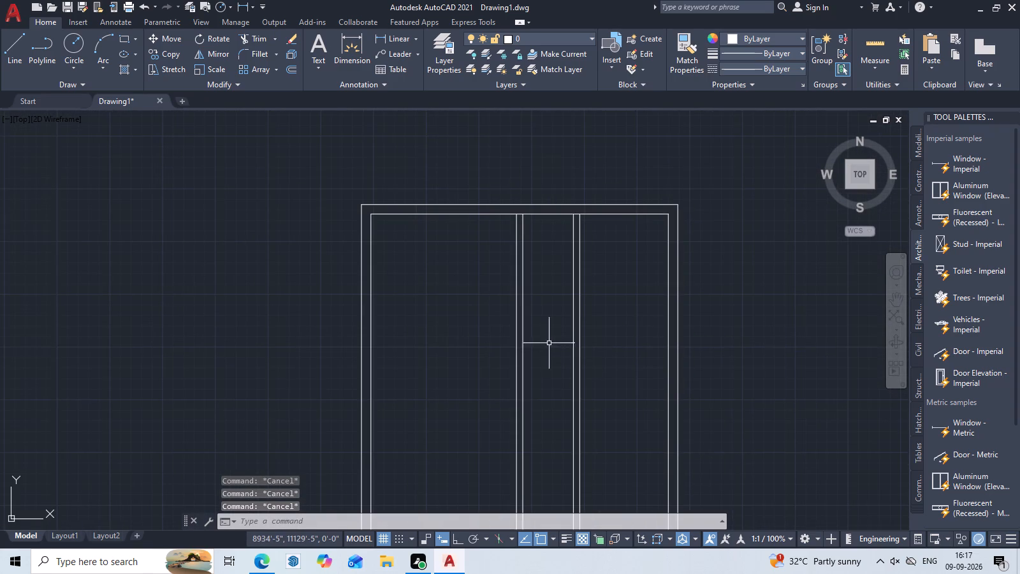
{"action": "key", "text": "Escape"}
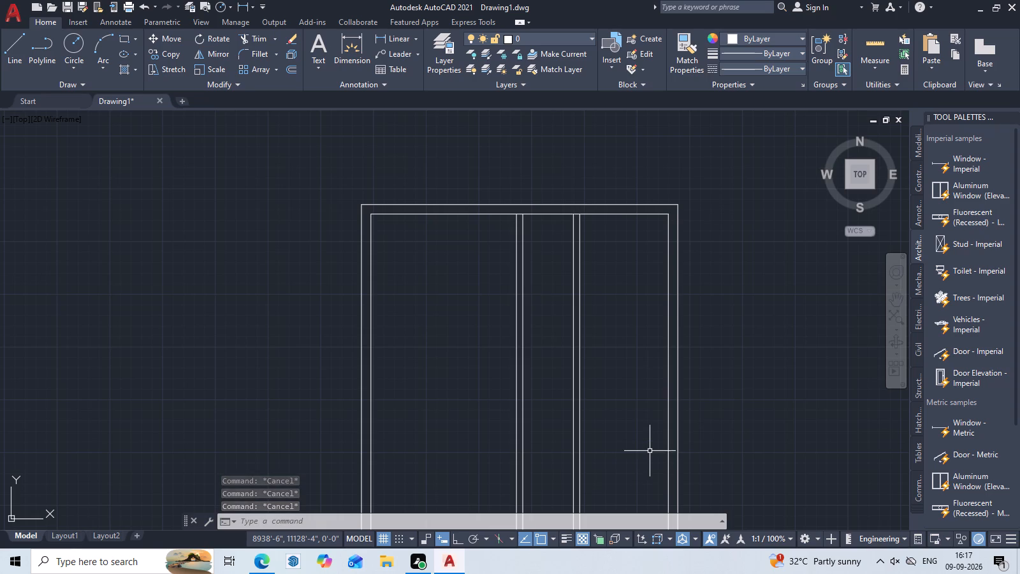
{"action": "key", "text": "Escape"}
Offset the inner line of the top wall 10' down into the plan.
{"action": "key", "text": "o"}
{"action": "key", "text": "space"}
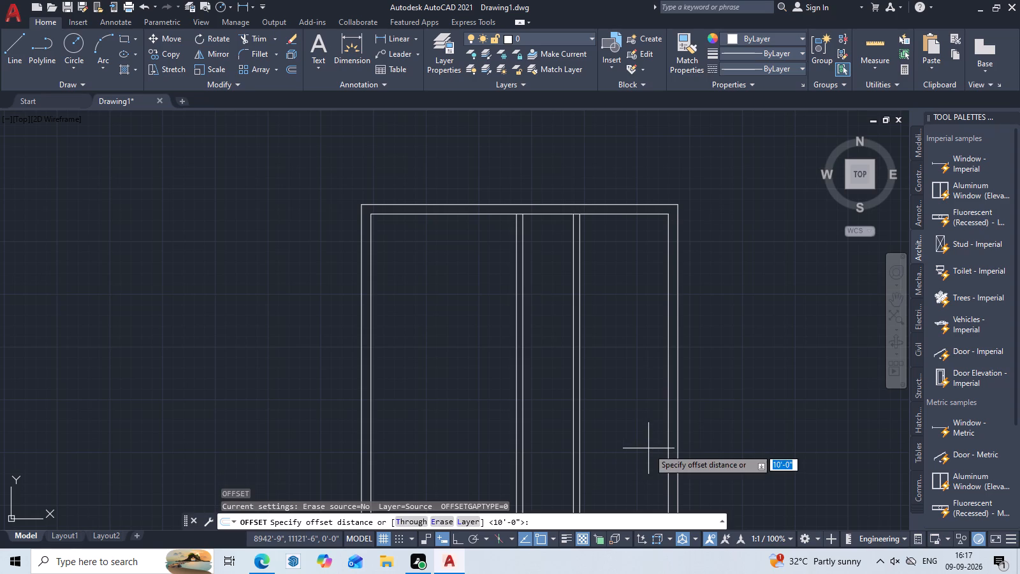
{"action": "type", "text": "10'"}
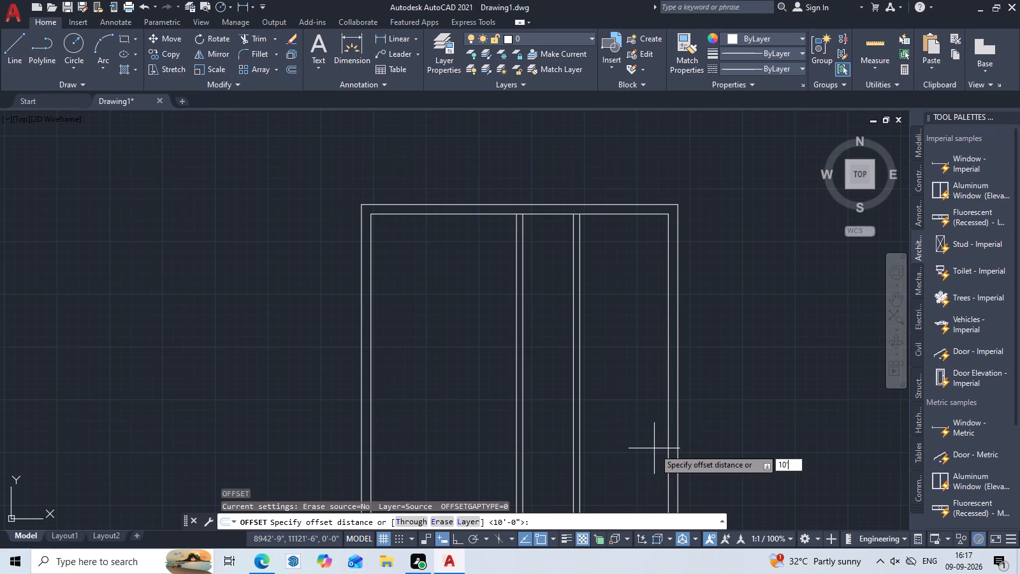
{"action": "key", "text": "space"}
{"action": "left_click", "coordinate": [441, 214]}
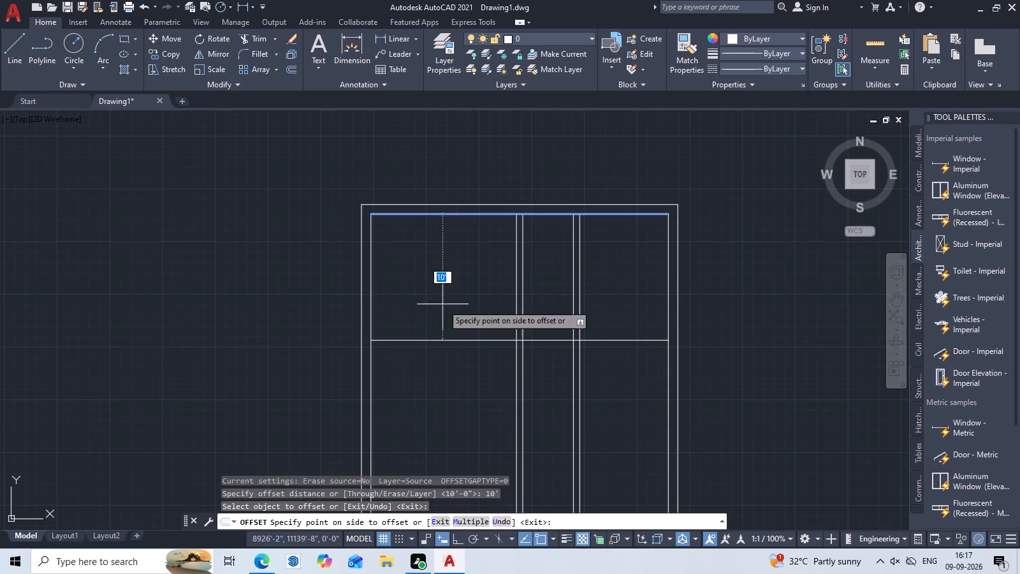
{"action": "left_click", "coordinate": [443, 399]}
{"action": "key", "text": "Escape"}
Trim the 10' offset line between the partitions, across the right partition and in the right room, keeping the left room's part.
{"action": "middle_click_drag", "start_coordinate": [598, 364], "coordinate": [455, 438]}
{"action": "type", "text": "tr"}
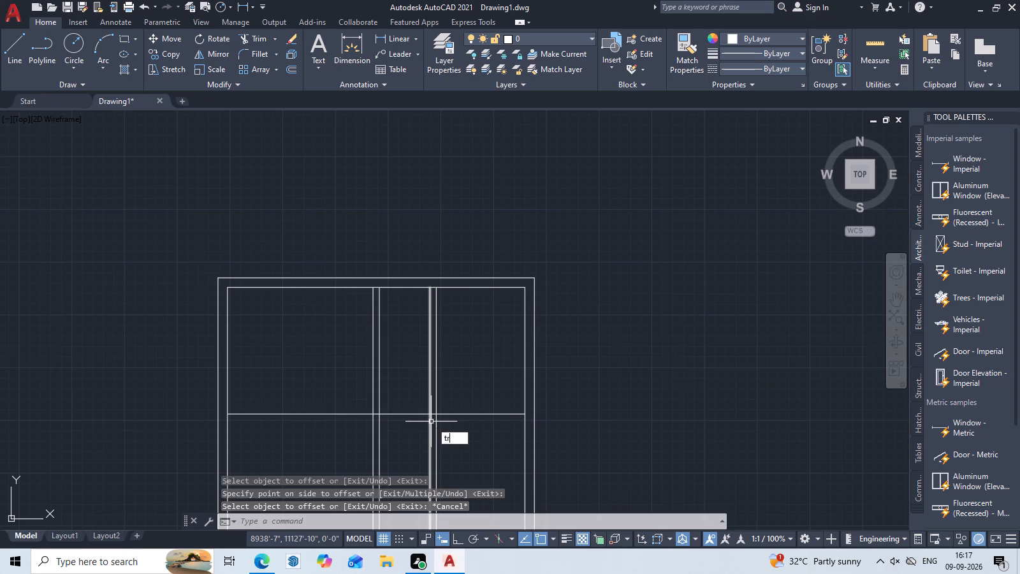
{"action": "key", "text": "space"}
{"action": "left_click", "coordinate": [393, 413]}
{"action": "scroll", "coordinate": [435, 413], "scroll_direction": "up", "scroll_amount": 3}
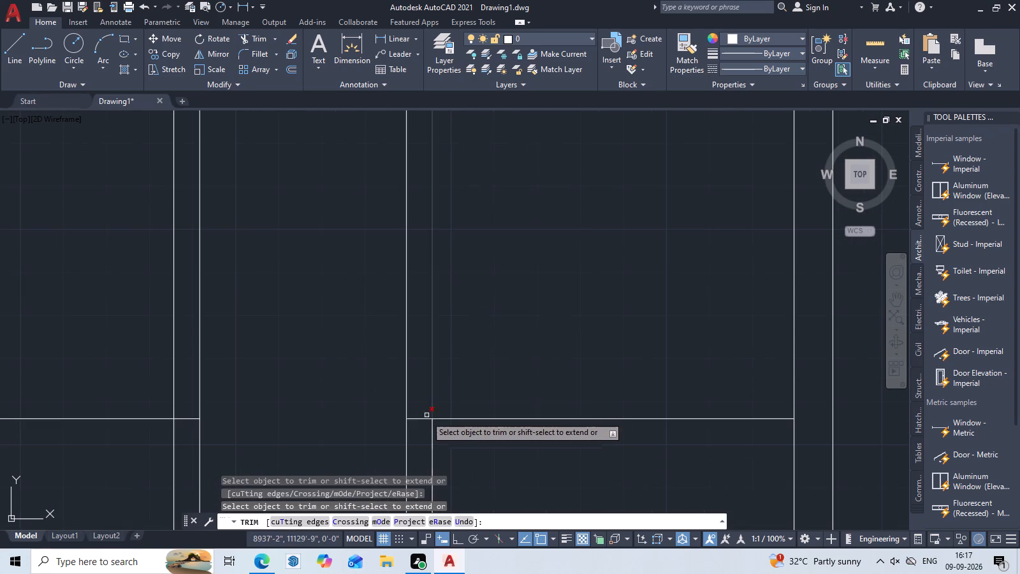
{"action": "left_click", "coordinate": [421, 420]}
{"action": "left_click", "coordinate": [519, 420]}
{"action": "scroll", "coordinate": [519, 420], "scroll_direction": "down", "scroll_amount": 3}
{"action": "middle_click_drag", "start_coordinate": [546, 399], "coordinate": [546, 417]}
{"action": "key", "text": "Escape"}
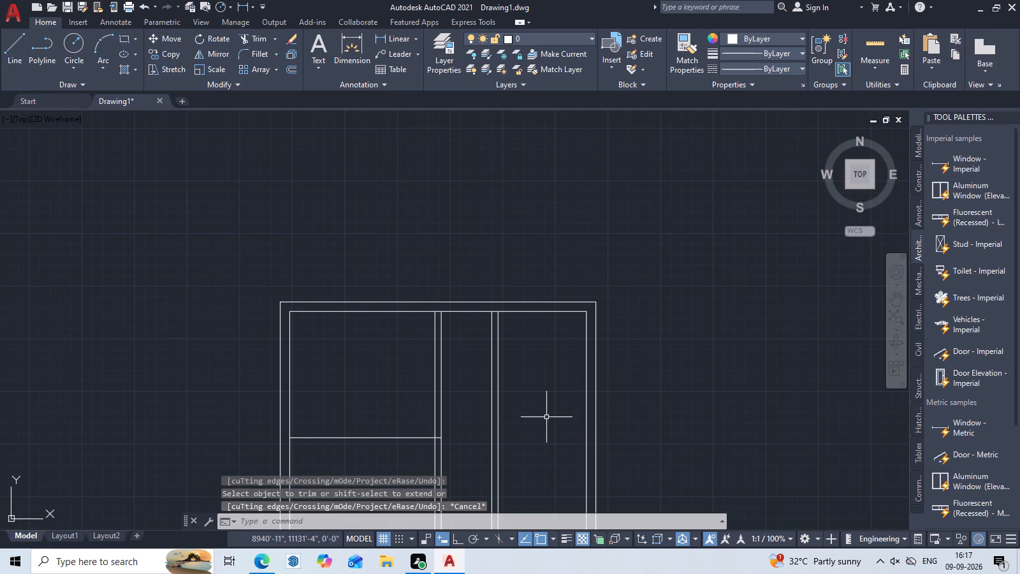
Offset the inner line of the top wall 2'8" down into the plan.
{"action": "type", "text": "o"}
{"action": "key", "text": "space"}
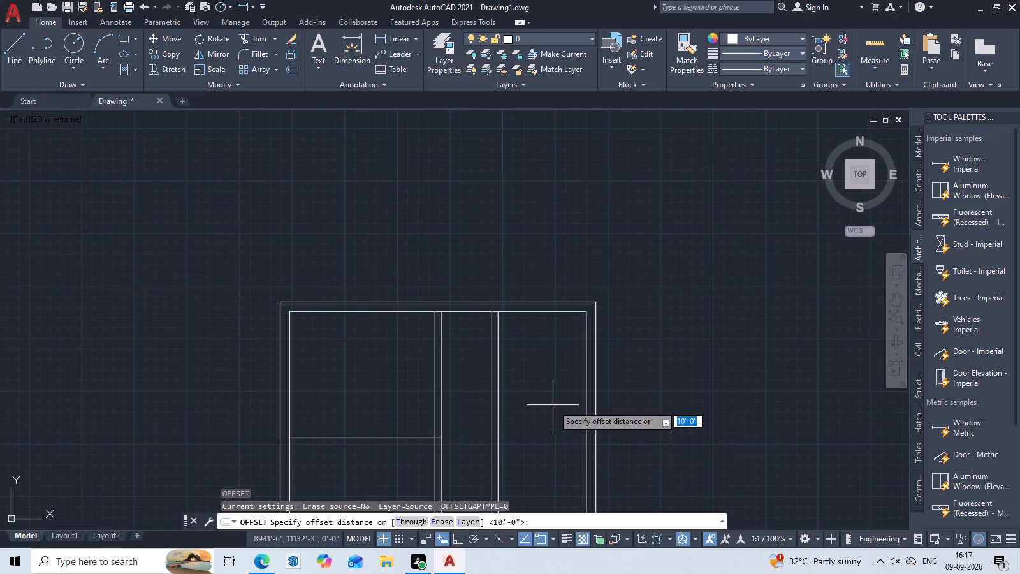
{"action": "key", "text": "2"}
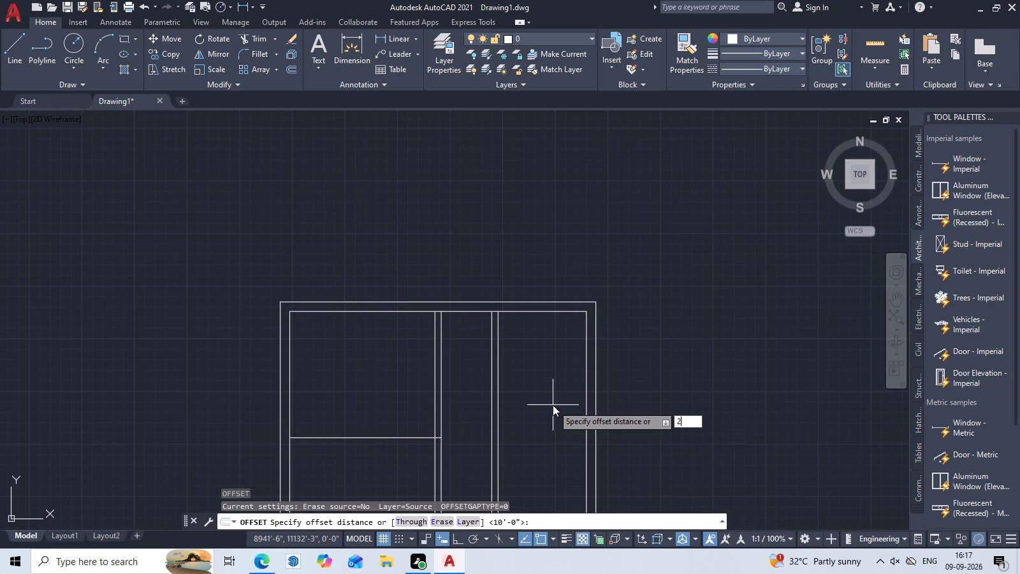
{"action": "type", "text": "'8\""}
{"action": "key", "text": "space"}
{"action": "left_click", "coordinate": [468, 311]}
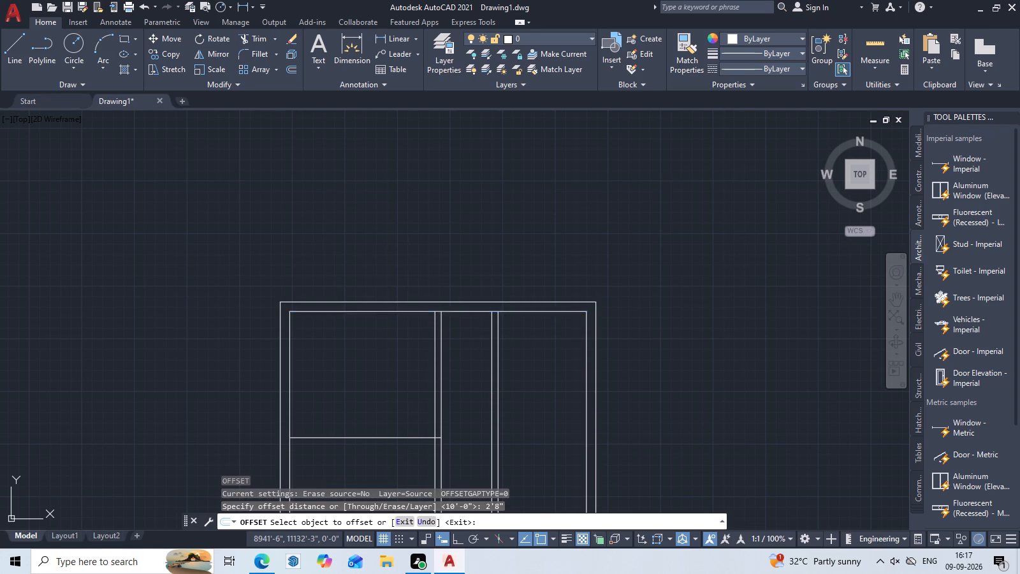
{"action": "left_click", "coordinate": [470, 359]}
{"action": "key", "text": "space"}
{"action": "key", "text": "Escape"}
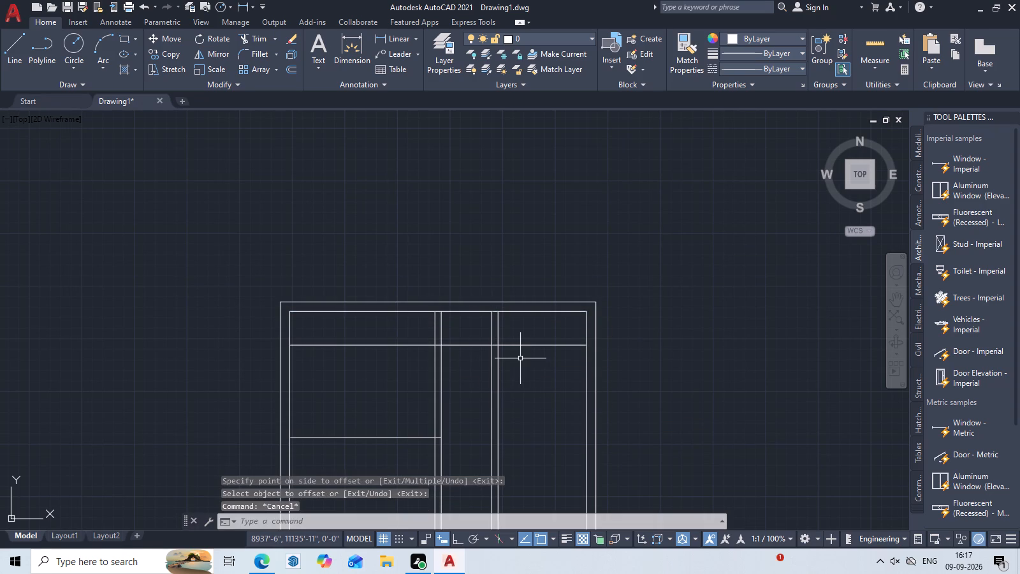
Trim the 2'8" offset line in the left and right rooms, keeping the part across the two vertical partitions.
{"action": "type", "text": "tr"}
{"action": "key", "text": "space"}
{"action": "scroll", "coordinate": [414, 300], "scroll_direction": "up", "scroll_amount": 2}
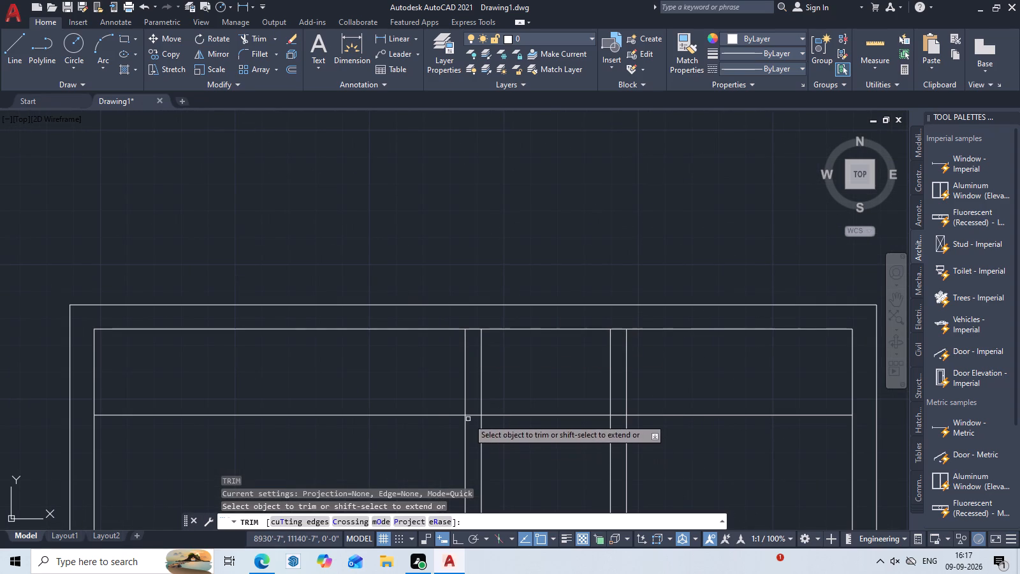
{"action": "left_click", "coordinate": [419, 416]}
{"action": "left_click", "coordinate": [683, 412]}
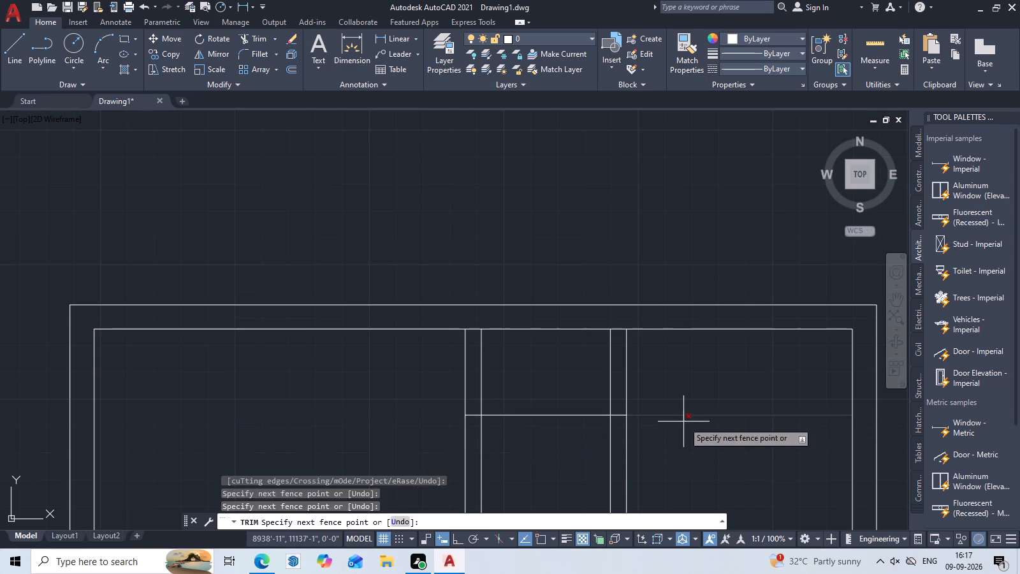
{"action": "left_click", "coordinate": [683, 422]}
{"action": "key", "text": "Escape"}
{"action": "middle_click_drag", "start_coordinate": [690, 422], "coordinate": [616, 423]}
Offset the inner line of the top wall 6' down into the plan.
{"action": "type", "text": "o"}
{"action": "key", "text": "space"}
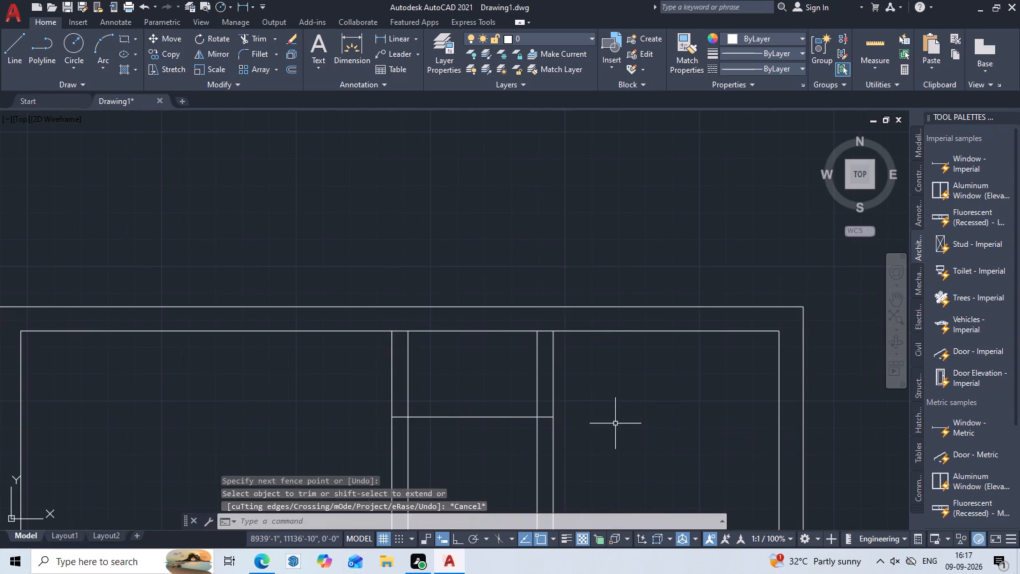
{"action": "type", "text": "6'"}
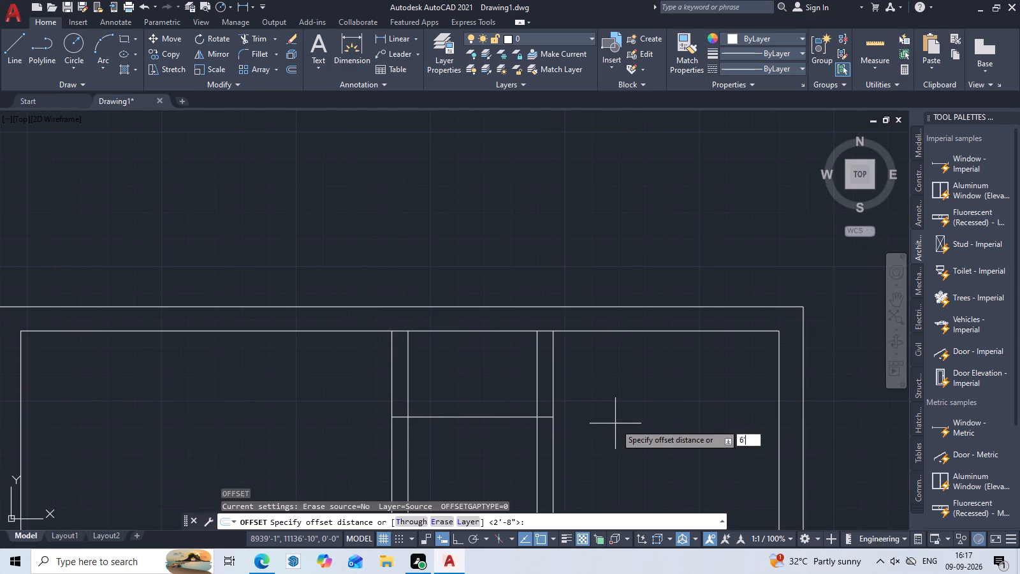
{"action": "key", "text": "space"}
{"action": "left_click", "coordinate": [664, 330]}
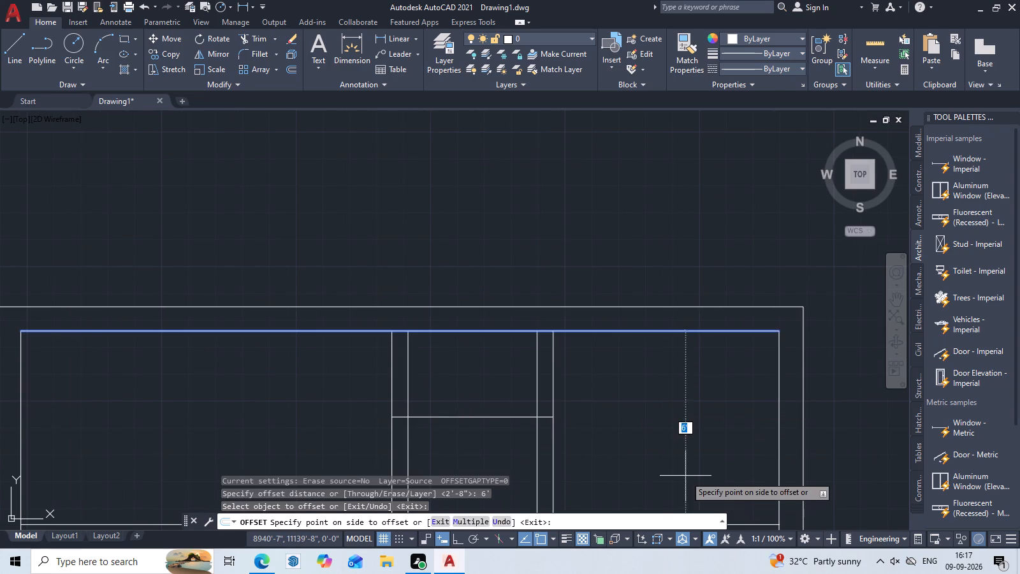
{"action": "left_click", "coordinate": [685, 468]}
{"action": "scroll", "coordinate": [688, 468], "scroll_direction": "down", "scroll_amount": 1}
{"action": "middle_click_drag", "start_coordinate": [693, 485], "coordinate": [662, 367]}
{"action": "middle_click_drag", "start_coordinate": [641, 369], "coordinate": [641, 337]}
{"action": "scroll", "coordinate": [639, 404], "scroll_direction": "up", "scroll_amount": 1}
{"action": "key", "text": "Escape"}
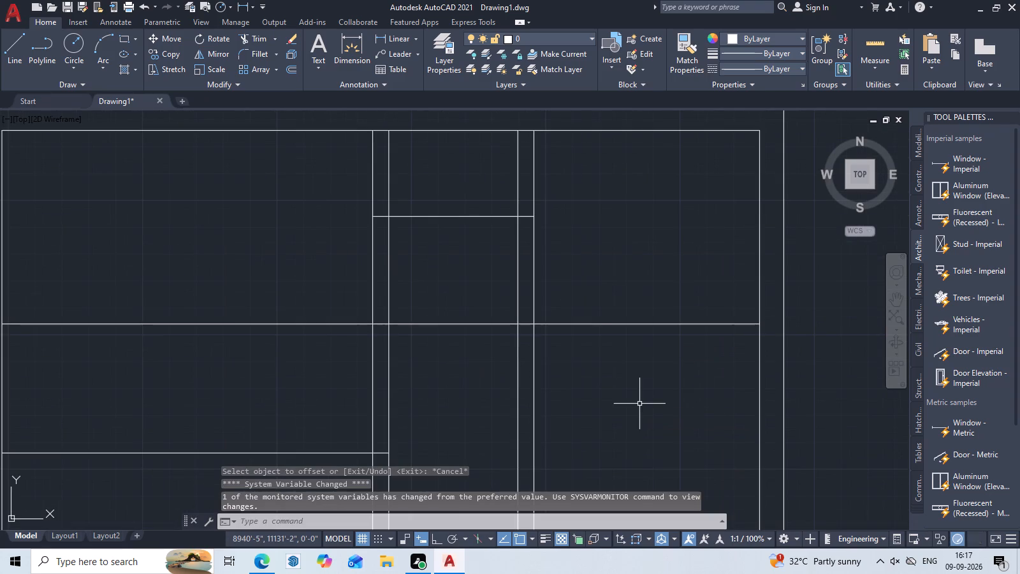
Trim the 6' offset line in the gap between the vertical partitions and across the right partition's thickness.
{"action": "type", "text": "tr"}
{"action": "key", "text": "space"}
{"action": "left_click", "coordinate": [483, 323]}
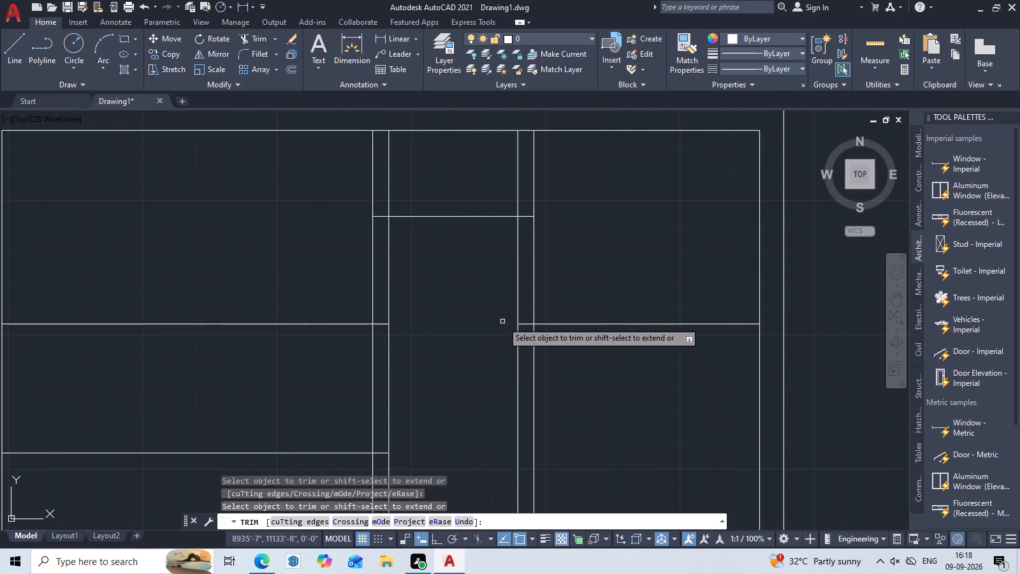
{"action": "left_click", "coordinate": [525, 323]}
{"action": "key", "text": "Escape"}
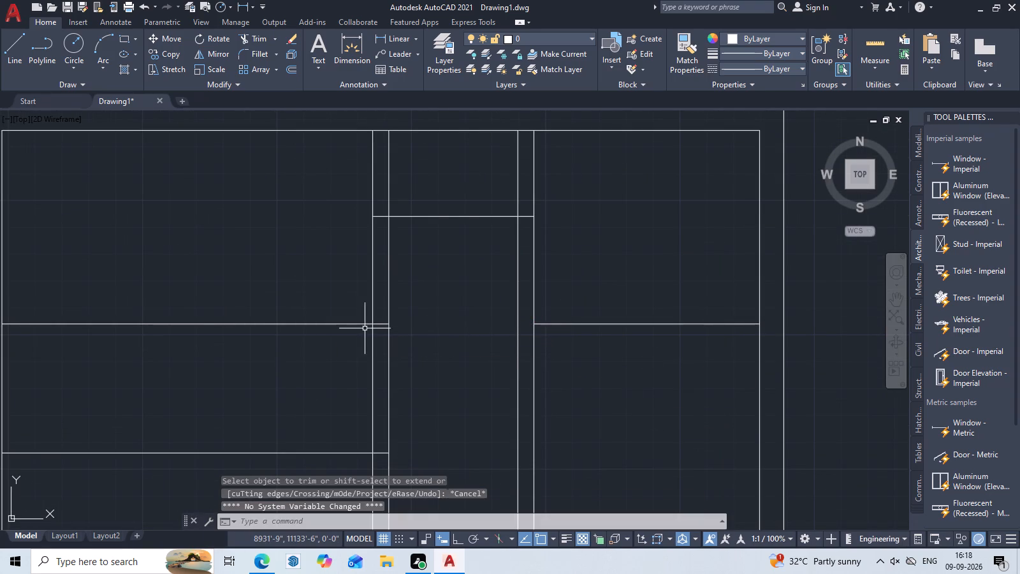
Erase the leftover 6' offset line across the left room, ending at the left vertical partition.
{"action": "left_click", "coordinate": [354, 325]}
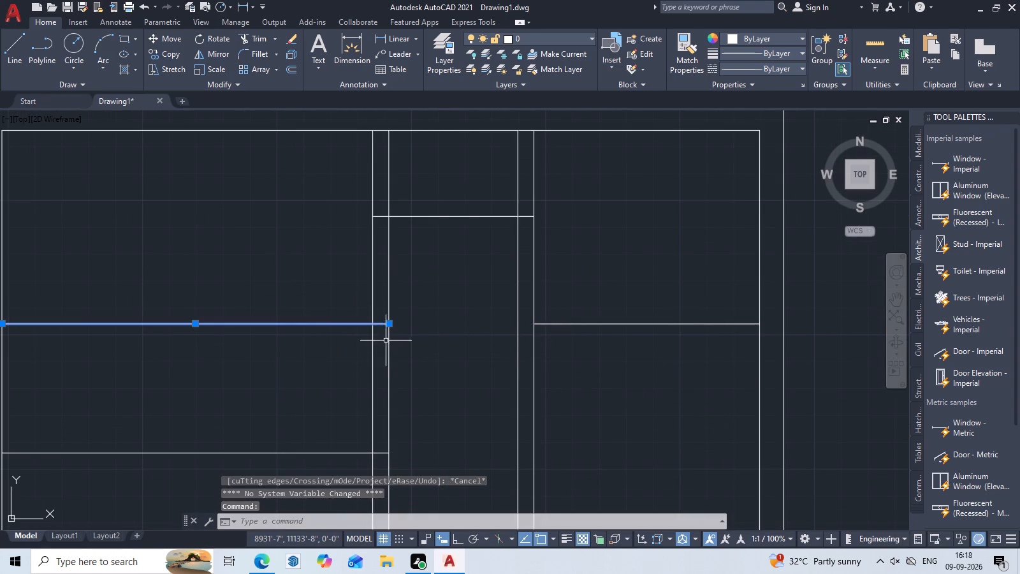
{"action": "key", "text": "Delete"}
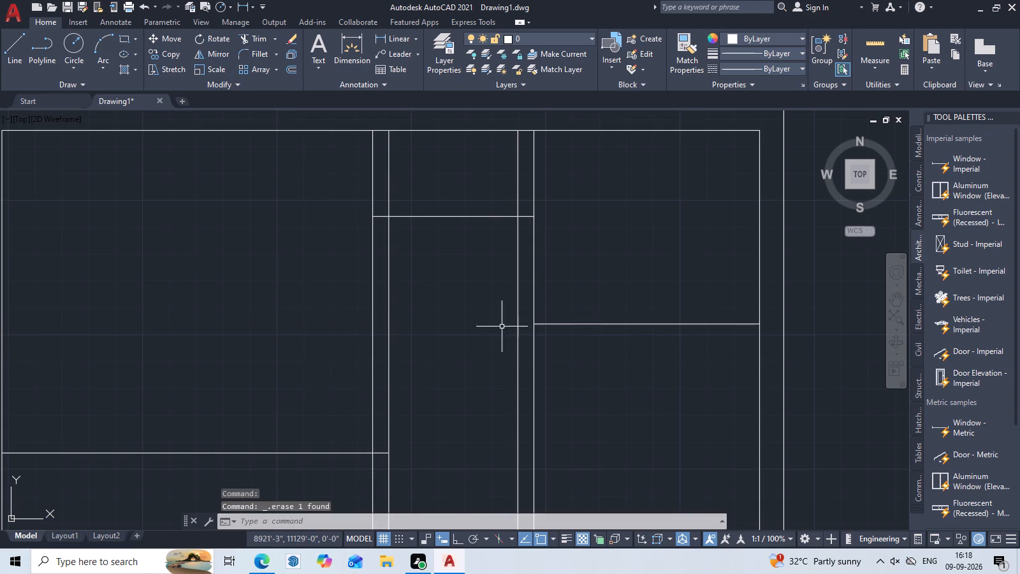
{"action": "middle_click_drag", "start_coordinate": [476, 325], "coordinate": [594, 304]}
{"action": "key", "text": "Escape"}
{"action": "key", "text": "Escape"}
{"action": "key", "text": "Escape"}
Offset the horizontal partition line in the left room 6" downward to give the wall its thickness.
{"action": "middle_click_drag", "start_coordinate": [442, 339], "coordinate": [485, 317]}
{"action": "key", "text": "Escape"}
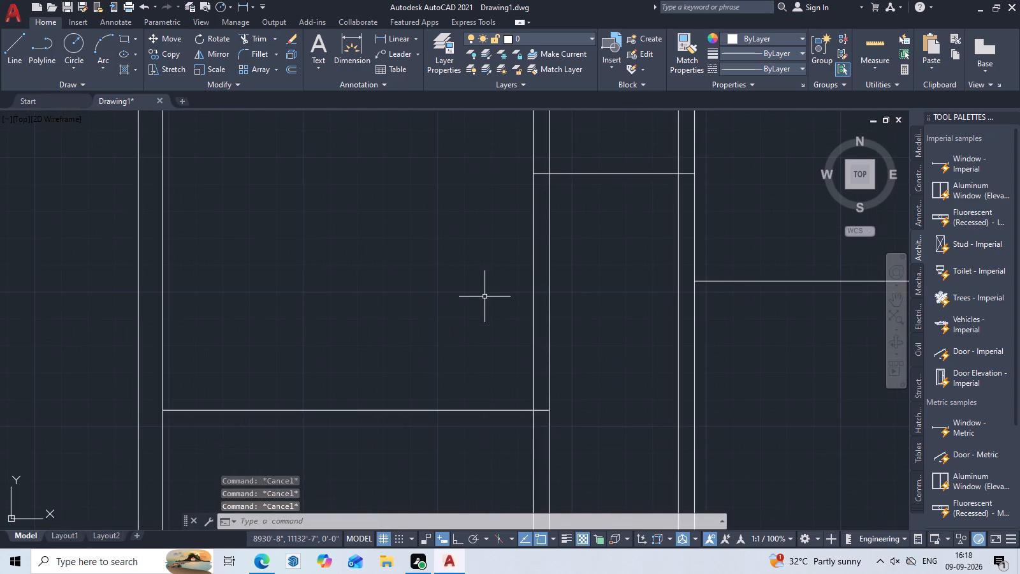
{"action": "type", "text": "o"}
{"action": "key", "text": "space"}
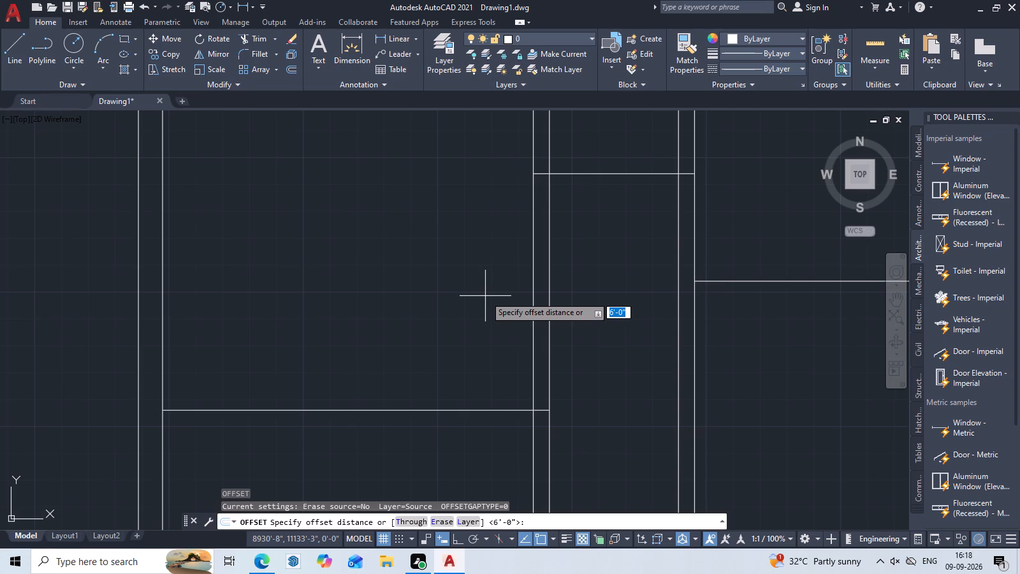
{"action": "key", "text": "6"}
{"action": "key", "text": "space"}
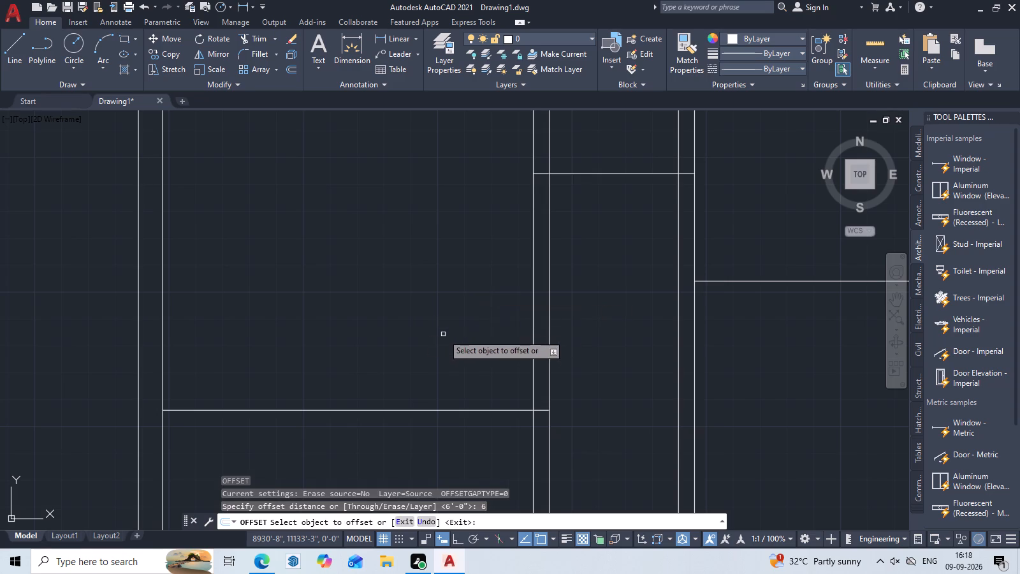
{"action": "middle_click_drag", "start_coordinate": [444, 334], "coordinate": [456, 304]}
{"action": "left_click", "coordinate": [441, 381]}
{"action": "left_click", "coordinate": [434, 414]}
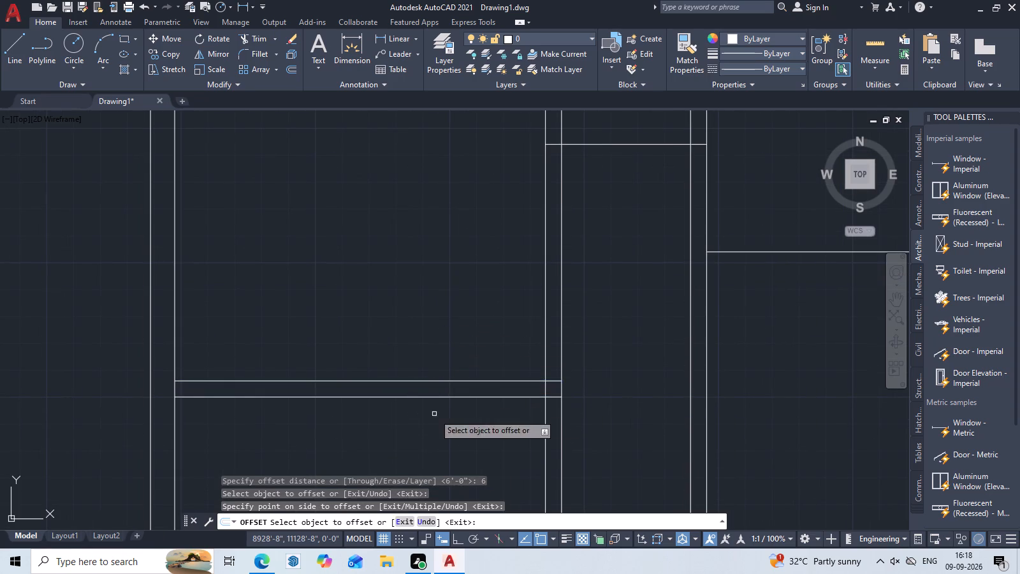
Offset the short horizontal line between the vertical partitions and the horizontal line in the right room 6" downward.
{"action": "middle_click_drag", "start_coordinate": [578, 307], "coordinate": [472, 320]}
{"action": "left_click", "coordinate": [520, 157]}
{"action": "left_click", "coordinate": [530, 214]}
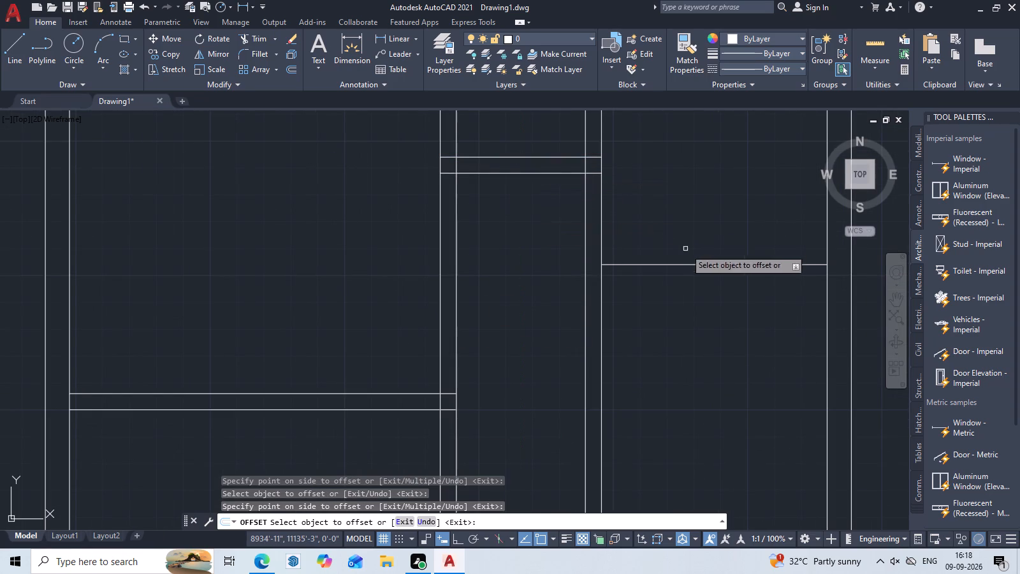
{"action": "left_click", "coordinate": [687, 265]}
{"action": "left_click", "coordinate": [687, 298]}
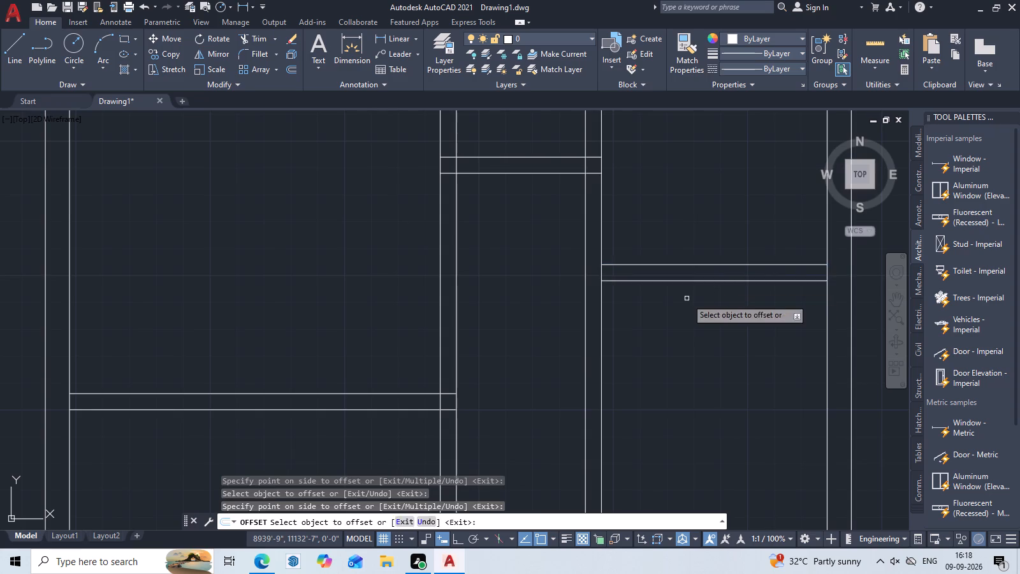
{"action": "middle_click_drag", "start_coordinate": [697, 312], "coordinate": [653, 323]}
{"action": "key", "text": "Escape"}
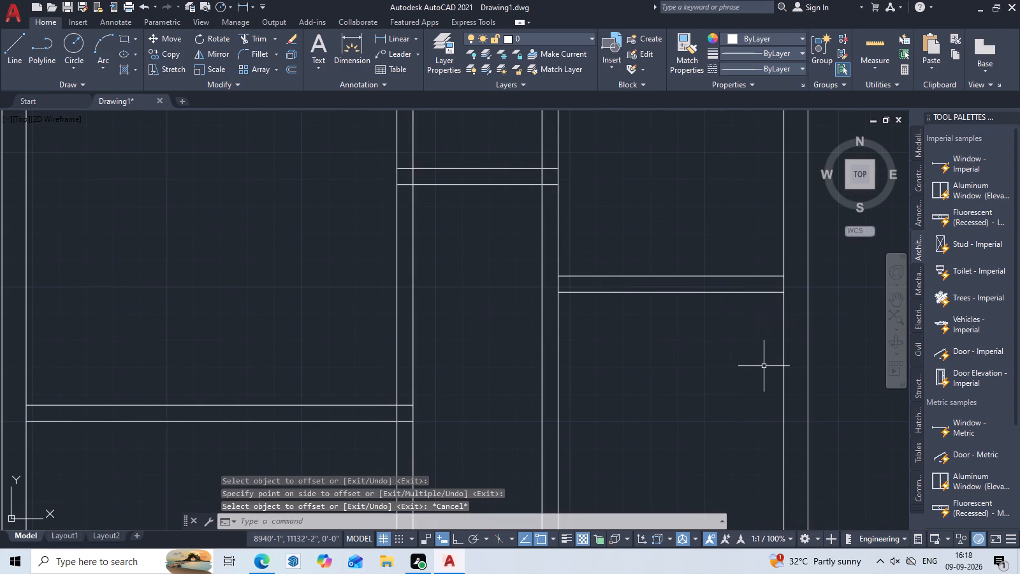
{"action": "key", "text": "Escape"}
{"action": "key", "text": "Escape"}
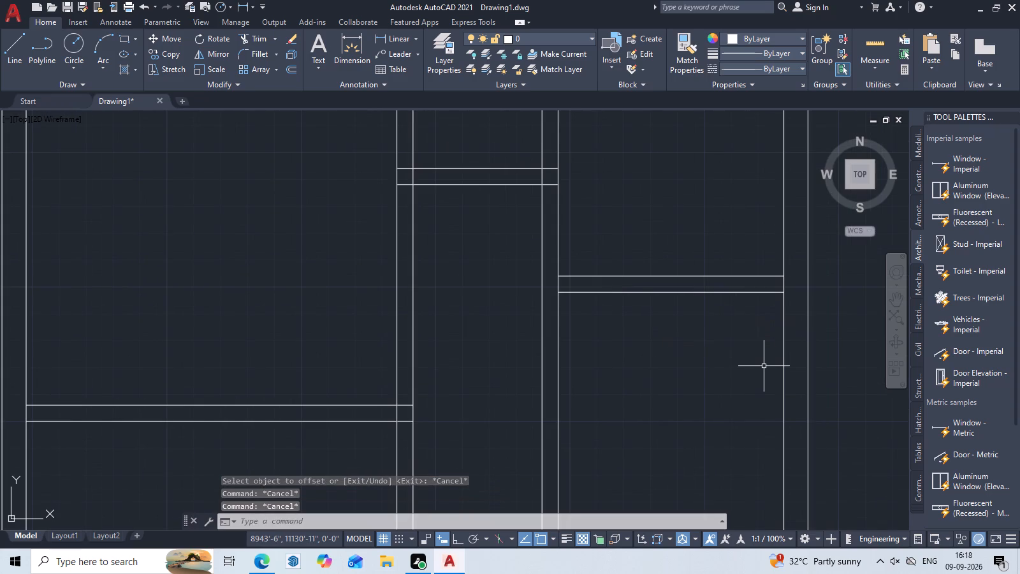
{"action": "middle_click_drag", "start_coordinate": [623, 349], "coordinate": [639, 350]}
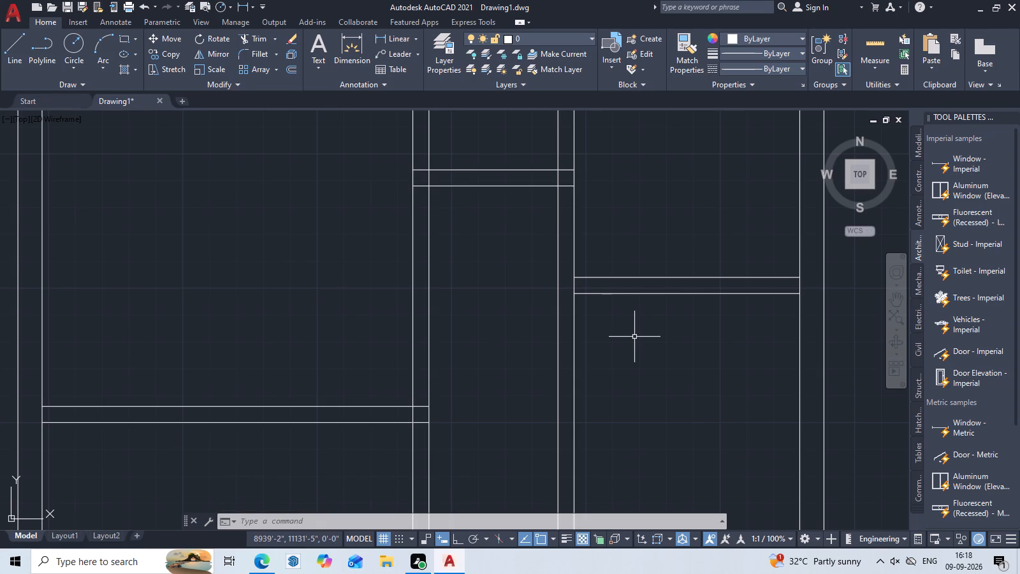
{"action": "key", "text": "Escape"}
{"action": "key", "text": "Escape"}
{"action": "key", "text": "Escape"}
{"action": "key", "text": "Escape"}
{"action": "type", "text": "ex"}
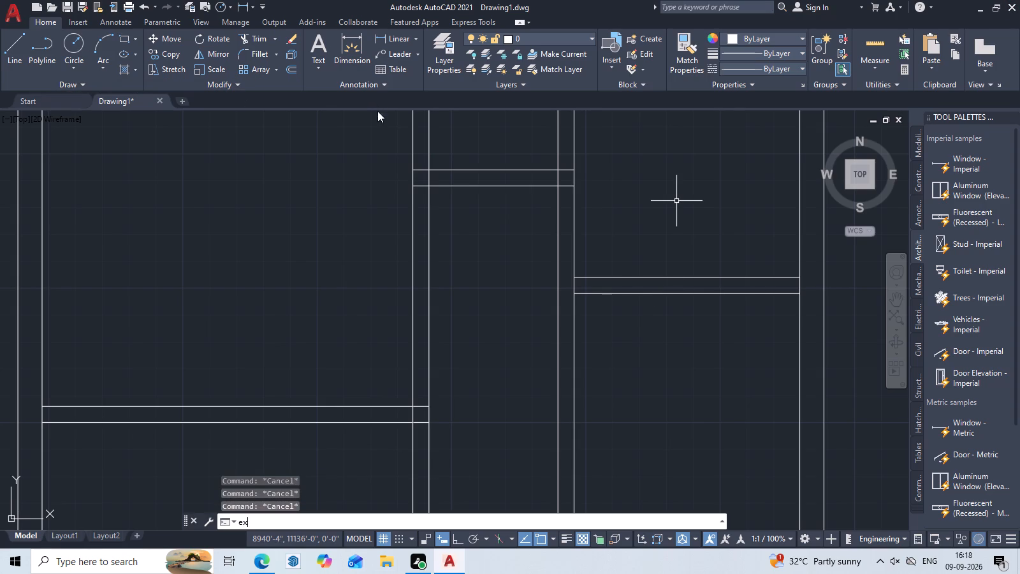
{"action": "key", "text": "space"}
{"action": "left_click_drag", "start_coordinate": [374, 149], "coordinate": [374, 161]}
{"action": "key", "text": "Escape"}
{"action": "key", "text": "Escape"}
Extend both lines of the right room's horizontal partition across the right vertical partition to its far line.
{"action": "middle_click_drag", "start_coordinate": [731, 221], "coordinate": [557, 203]}
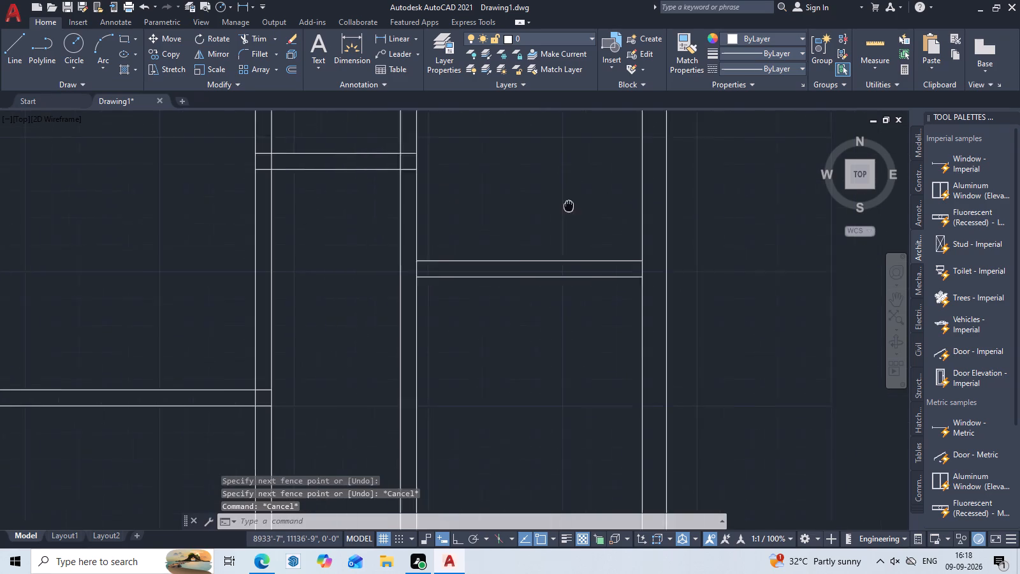
{"action": "middle_click_drag", "start_coordinate": [557, 203], "coordinate": [551, 202]}
{"action": "key", "text": "Escape"}
{"action": "key", "text": "Escape"}
{"action": "key", "text": "w"}
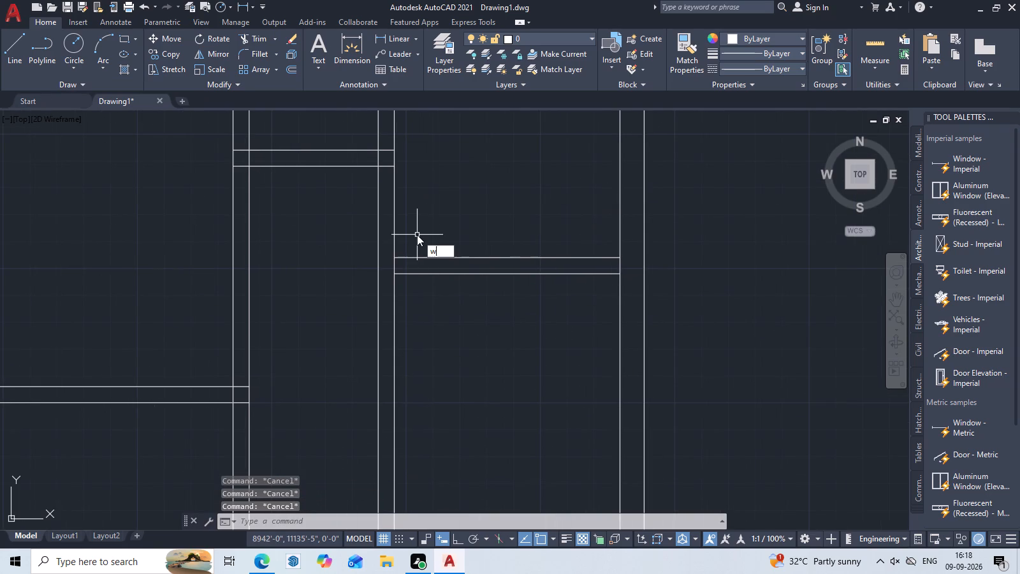
{"action": "key", "text": "Escape"}
{"action": "type", "text": "ex"}
{"action": "key", "text": "space"}
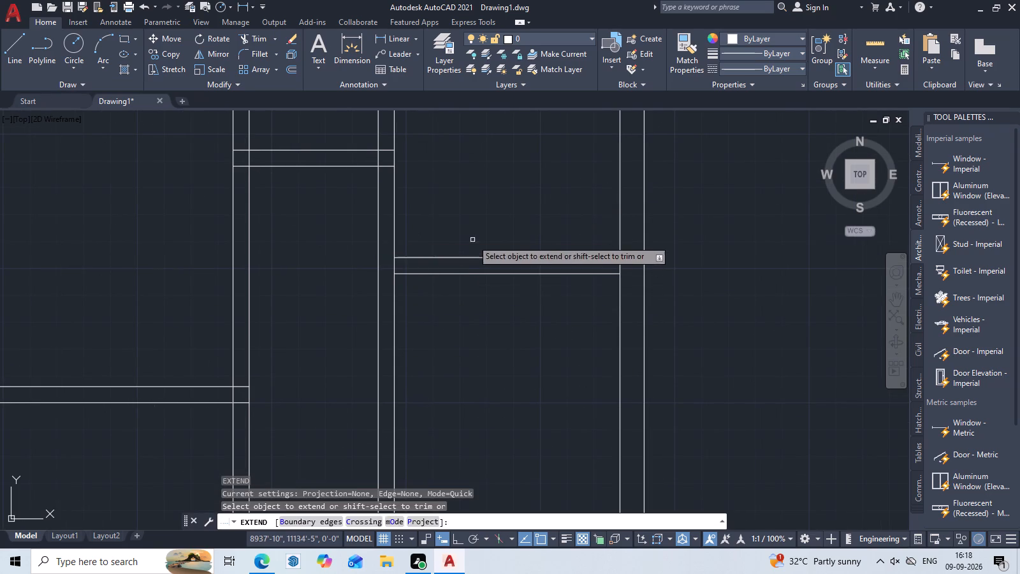
{"action": "left_click_drag", "start_coordinate": [472, 234], "coordinate": [471, 243]}
{"action": "left_click_drag", "start_coordinate": [469, 251], "coordinate": [461, 311]}
{"action": "left_click", "coordinate": [451, 274]}
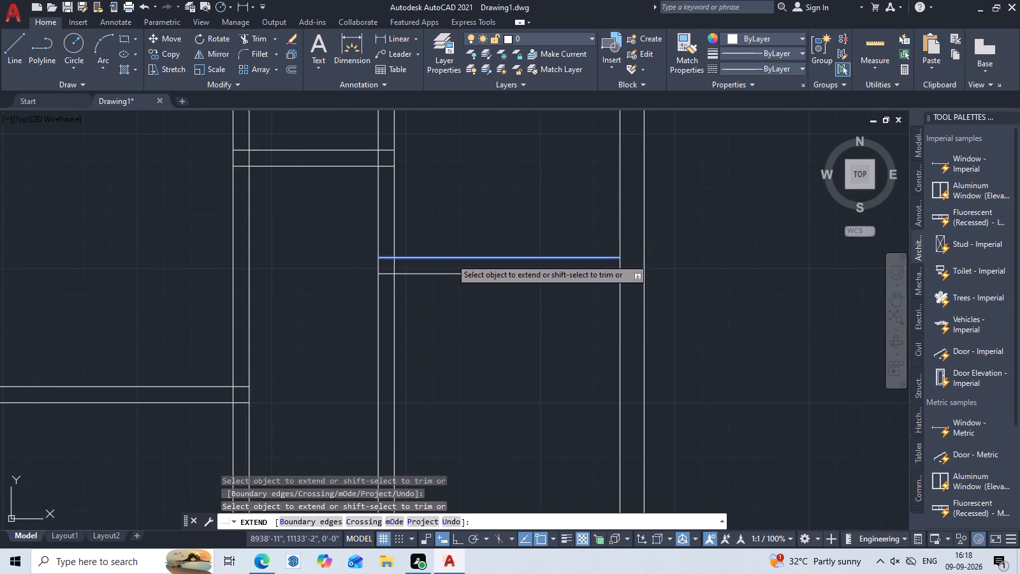
{"action": "left_click", "coordinate": [451, 258]}
{"action": "key", "text": "Escape"}
Examine the partition layout and wall junctions across the upper part of the floor plan.
{"action": "scroll", "coordinate": [455, 288], "scroll_direction": "down", "scroll_amount": 2}
{"action": "middle_click_drag", "start_coordinate": [460, 313], "coordinate": [481, 348]}
{"action": "scroll", "coordinate": [454, 312], "scroll_direction": "up", "scroll_amount": 2}
{"action": "middle_click_drag", "start_coordinate": [518, 331], "coordinate": [608, 332]}
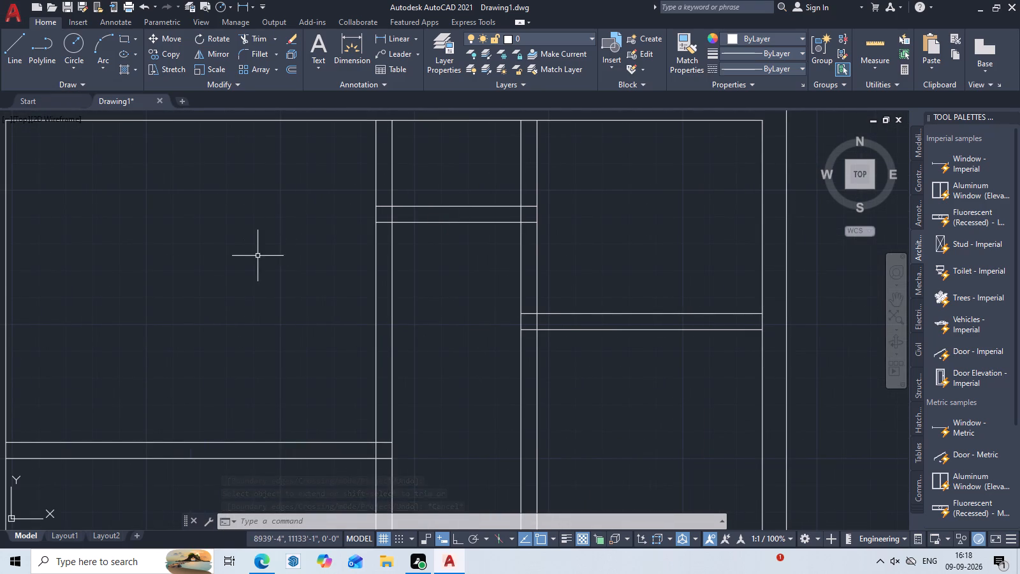
{"action": "key", "text": "Escape"}
{"action": "scroll", "coordinate": [374, 189], "scroll_direction": "down", "scroll_amount": 1}
{"action": "middle_click_drag", "start_coordinate": [458, 202], "coordinate": [564, 256]}
{"action": "middle_click_drag", "start_coordinate": [570, 289], "coordinate": [564, 284]}
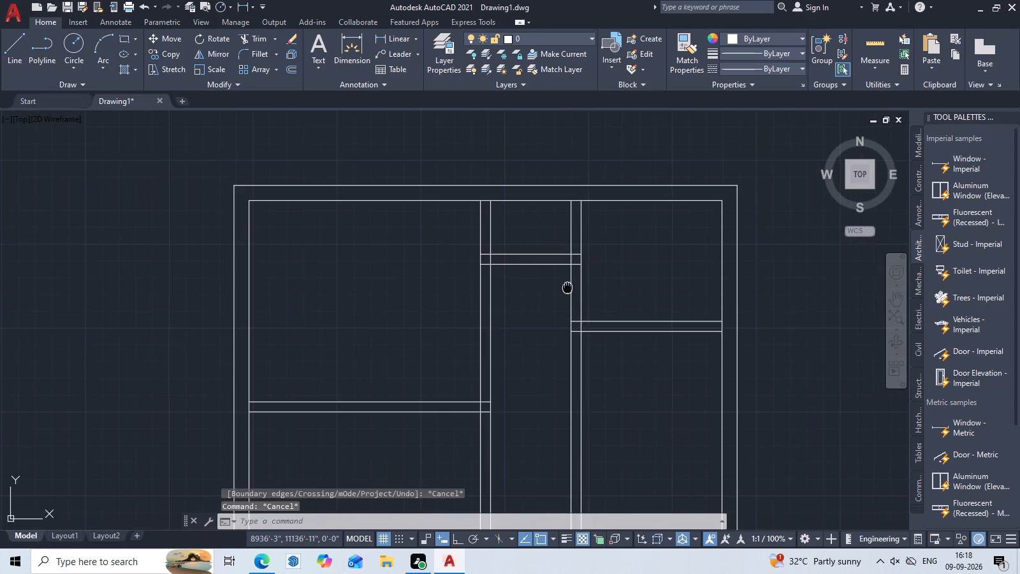
{"action": "middle_click_drag", "start_coordinate": [564, 284], "coordinate": [527, 216]}
{"action": "scroll", "coordinate": [377, 291], "scroll_direction": "up", "scroll_amount": 2}
{"action": "middle_click_drag", "start_coordinate": [522, 273], "coordinate": [339, 207]}
{"action": "middle_click_drag", "start_coordinate": [509, 254], "coordinate": [460, 292]}
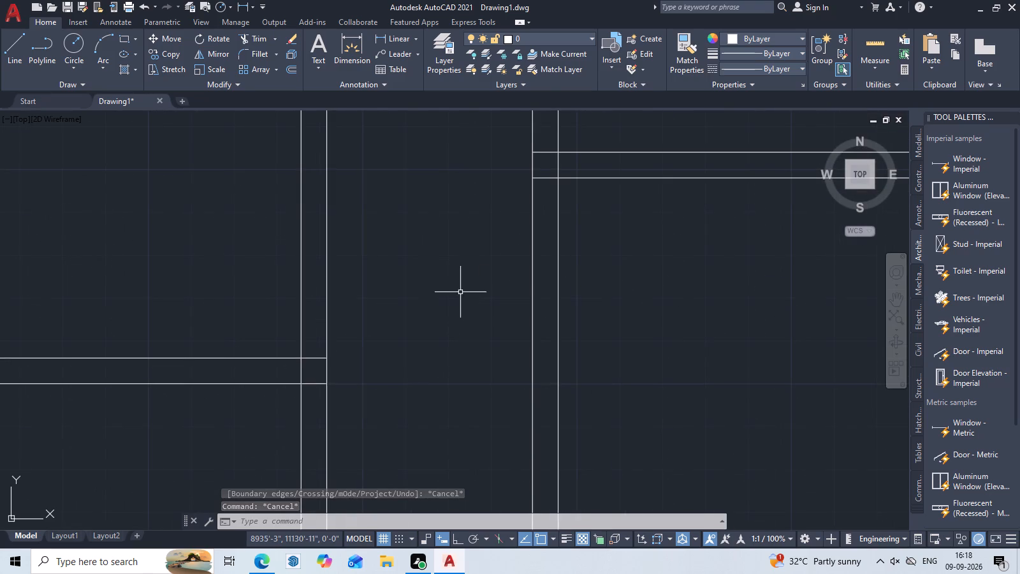
{"action": "middle_click_drag", "start_coordinate": [442, 302], "coordinate": [408, 279]}
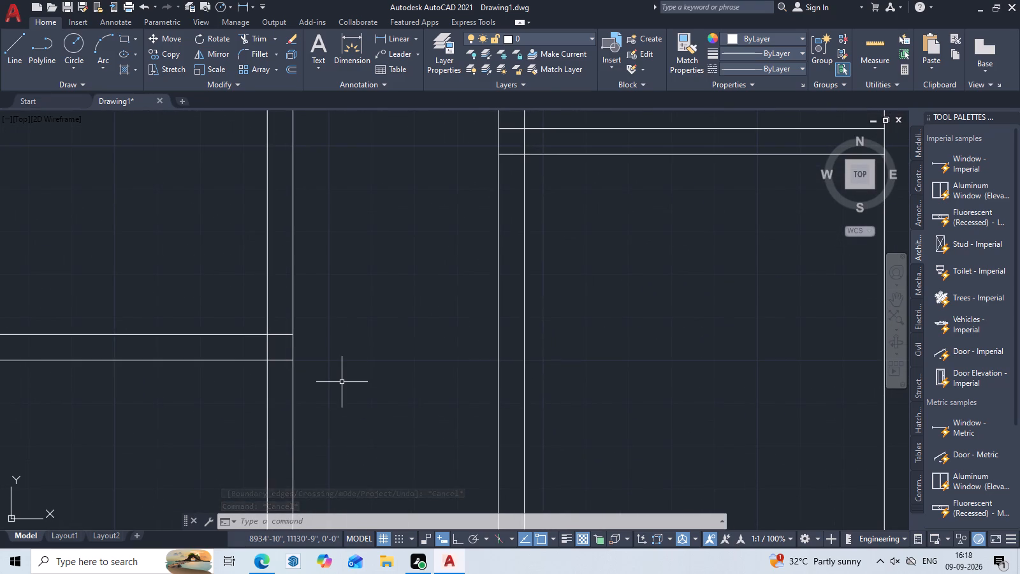
{"action": "middle_click_drag", "start_coordinate": [324, 370], "coordinate": [415, 343]}
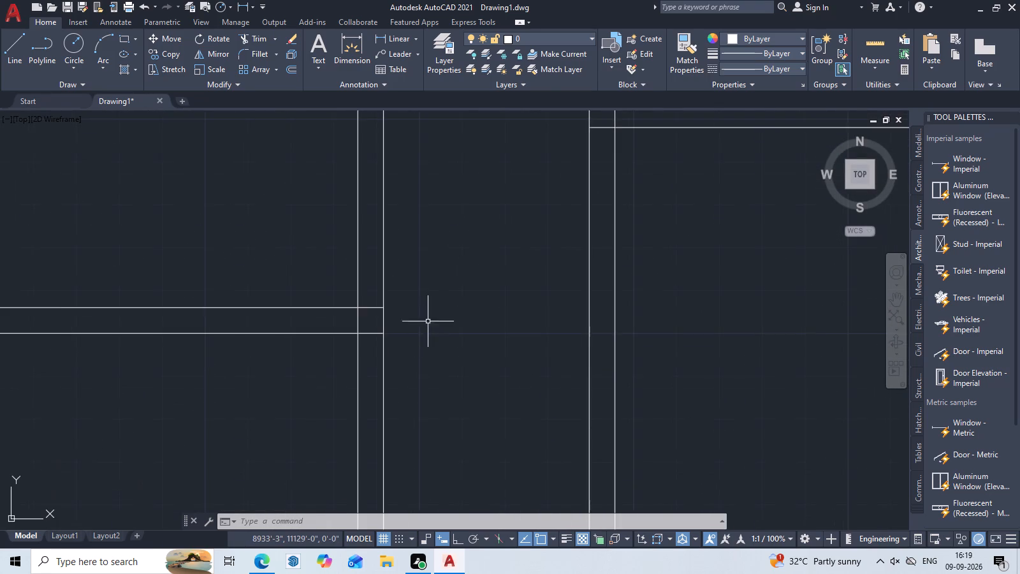
{"action": "scroll", "coordinate": [428, 321], "scroll_direction": "down", "scroll_amount": 2}
{"action": "middle_click_drag", "start_coordinate": [455, 318], "coordinate": [433, 429]}
{"action": "middle_click_drag", "start_coordinate": [492, 418], "coordinate": [465, 434]}
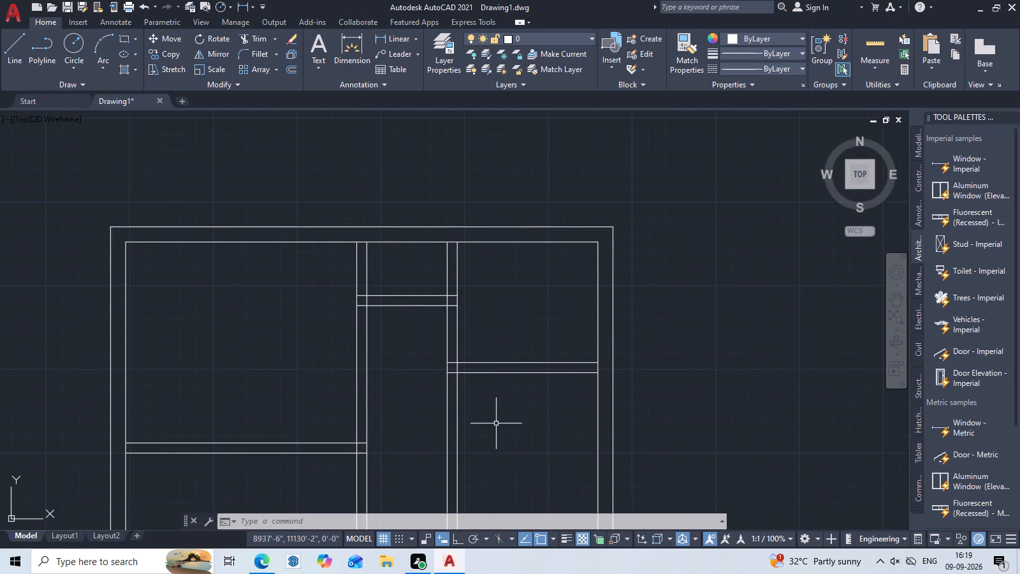
{"action": "scroll", "coordinate": [496, 423], "scroll_direction": "up", "scroll_amount": 2}
{"action": "scroll", "coordinate": [496, 423], "scroll_direction": "down", "scroll_amount": 2}
{"action": "middle_click_drag", "start_coordinate": [527, 427], "coordinate": [418, 408]}
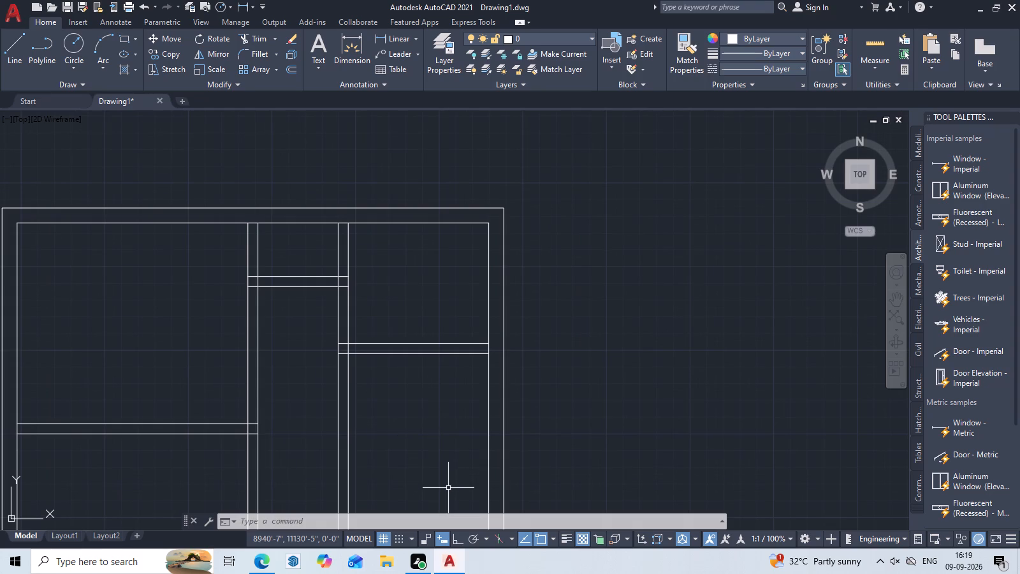
{"action": "middle_click_drag", "start_coordinate": [449, 448], "coordinate": [462, 410]}
{"action": "middle_click_drag", "start_coordinate": [452, 503], "coordinate": [463, 471]}
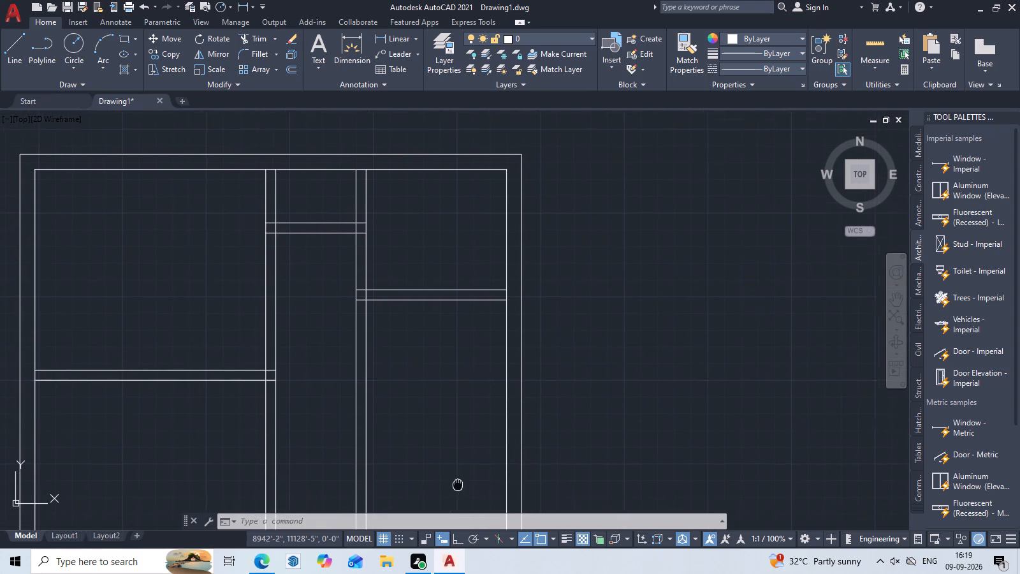
{"action": "middle_click_drag", "start_coordinate": [463, 471], "coordinate": [467, 460]}
{"action": "key", "text": "Escape"}
{"action": "key", "text": "Escape"}
{"action": "scroll", "coordinate": [394, 388], "scroll_direction": "down", "scroll_amount": 1}
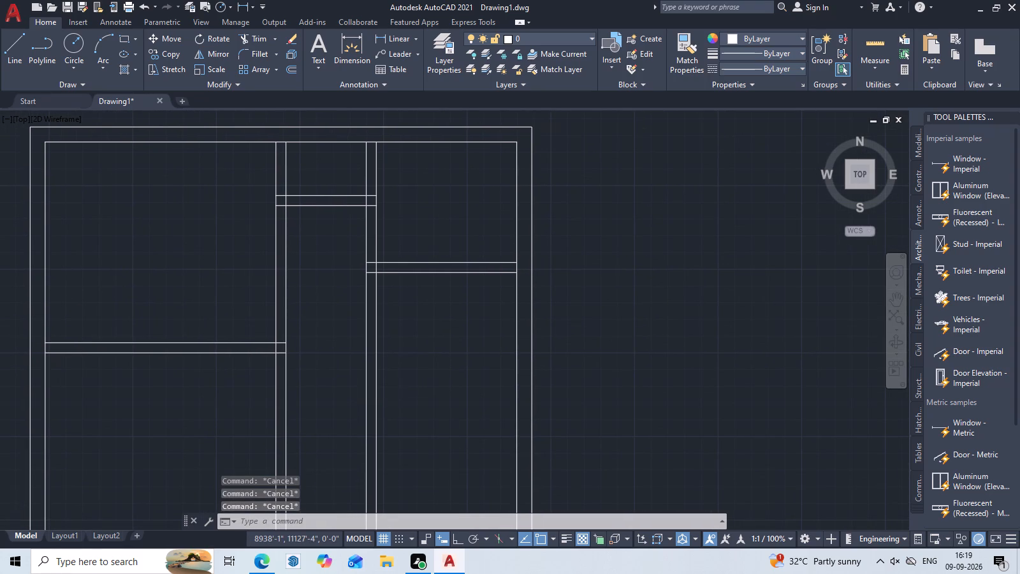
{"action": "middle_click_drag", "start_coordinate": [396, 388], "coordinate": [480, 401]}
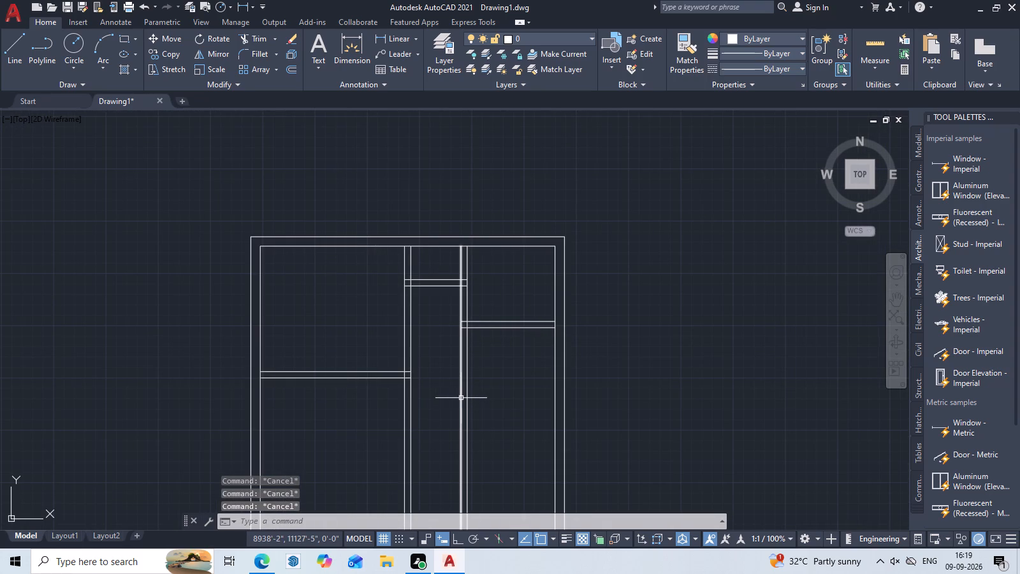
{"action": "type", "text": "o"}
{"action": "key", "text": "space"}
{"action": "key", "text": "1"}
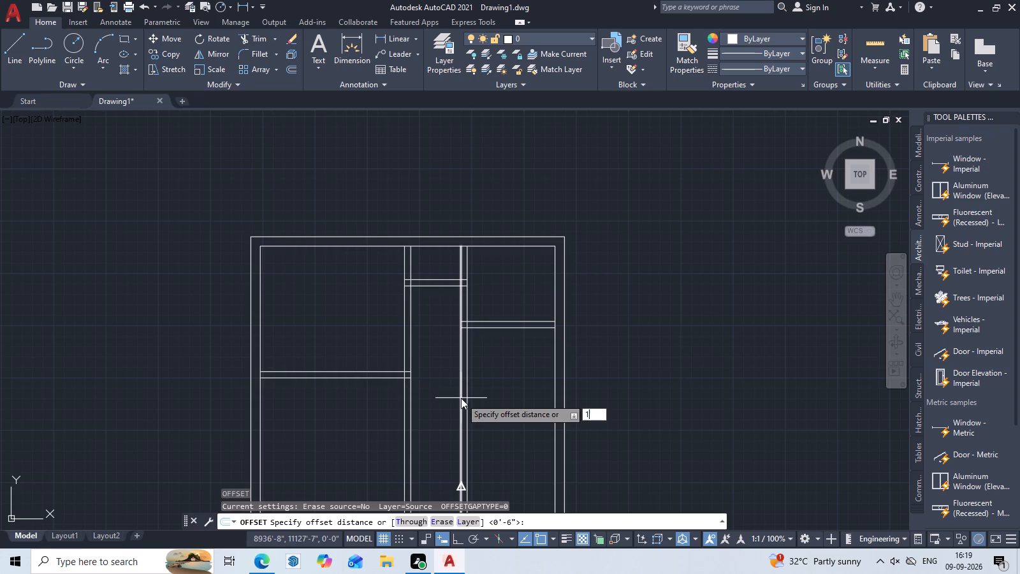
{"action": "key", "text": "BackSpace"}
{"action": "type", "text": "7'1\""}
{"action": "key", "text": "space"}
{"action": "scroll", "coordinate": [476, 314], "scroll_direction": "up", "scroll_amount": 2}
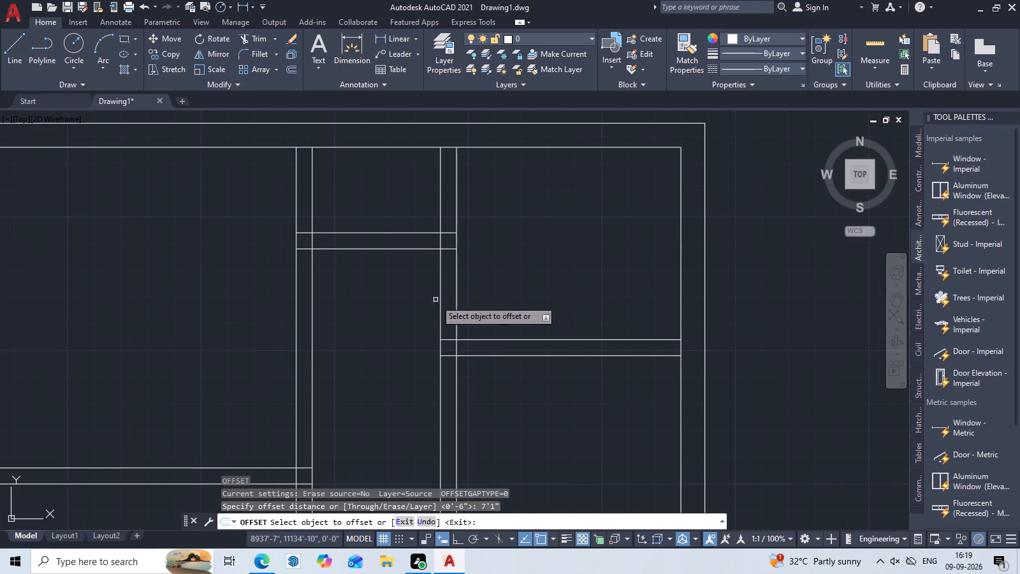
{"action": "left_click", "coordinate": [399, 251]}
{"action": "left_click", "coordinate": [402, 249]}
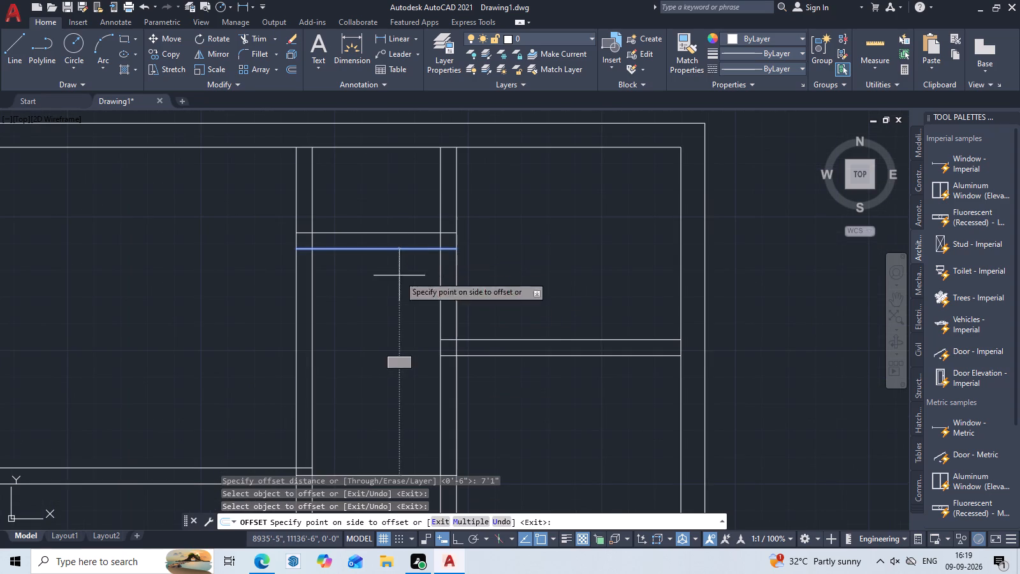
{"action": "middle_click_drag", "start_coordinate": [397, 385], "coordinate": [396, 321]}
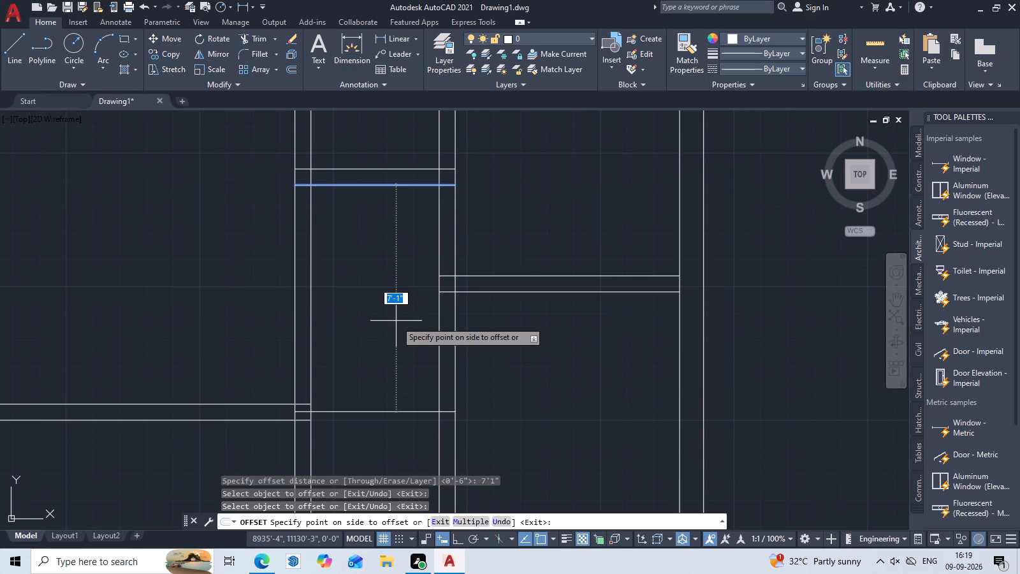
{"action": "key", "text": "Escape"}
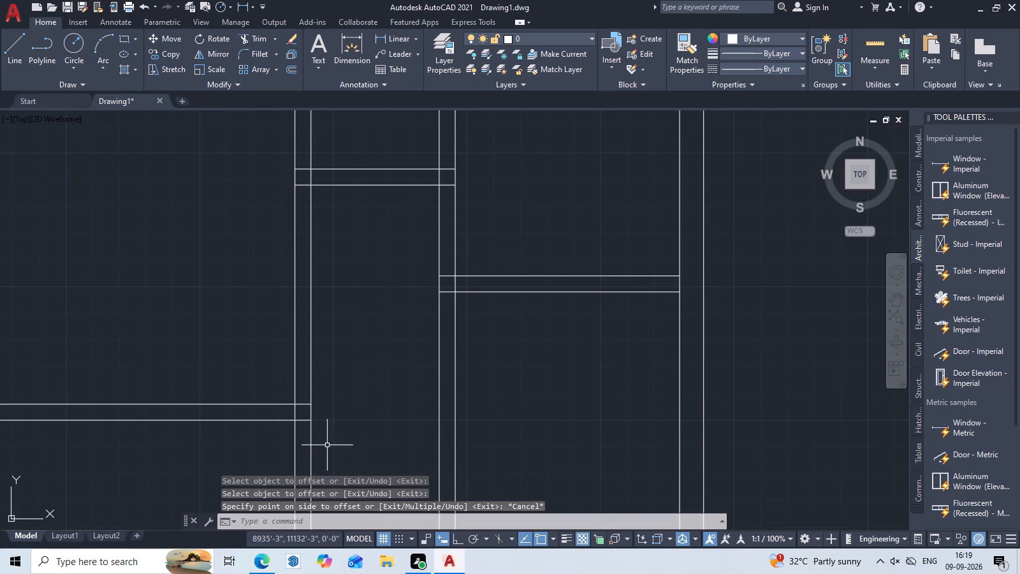
Extend the lower line of the left room's horizontal partition across the central space to the right vertical partition.
{"action": "scroll", "coordinate": [305, 438], "scroll_direction": "up", "scroll_amount": 1}
{"action": "middle_click_drag", "start_coordinate": [305, 438], "coordinate": [248, 438]}
{"action": "key", "text": "Escape"}
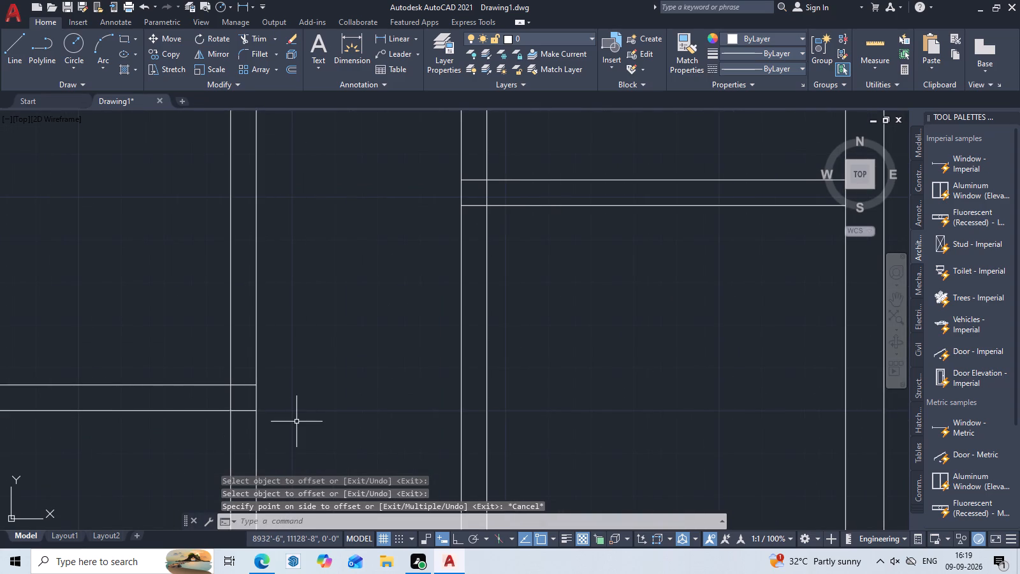
{"action": "type", "text": "ex"}
{"action": "key", "text": "space"}
{"action": "left_click", "coordinate": [246, 409]}
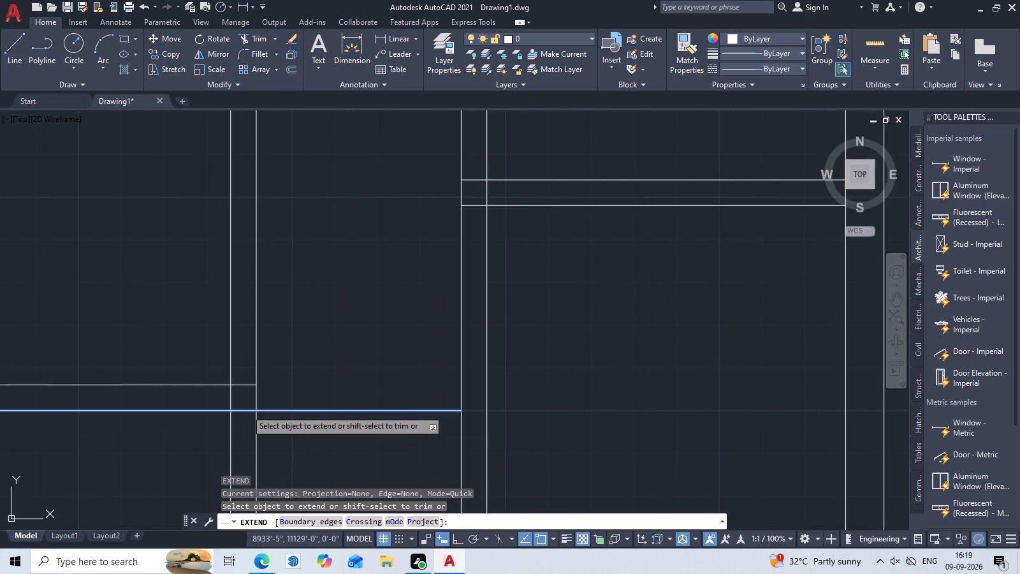
{"action": "key", "text": "Escape"}
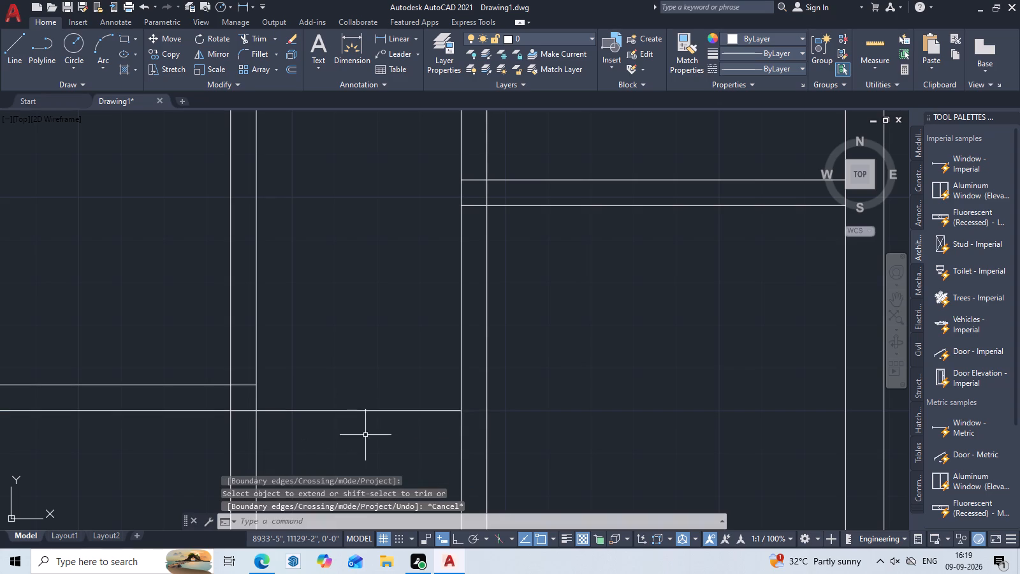
Extend the upper line of the left room's horizontal partition across the central space to the right vertical partition.
{"action": "type", "text": "ex"}
{"action": "key", "text": "space"}
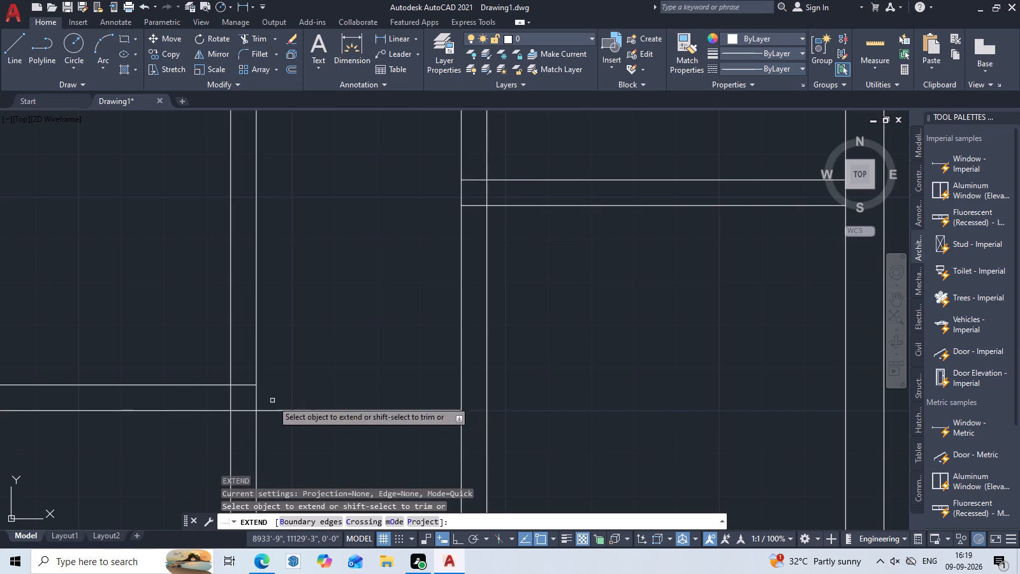
{"action": "left_click", "coordinate": [247, 385]}
{"action": "scroll", "coordinate": [398, 394], "scroll_direction": "down", "scroll_amount": 1}
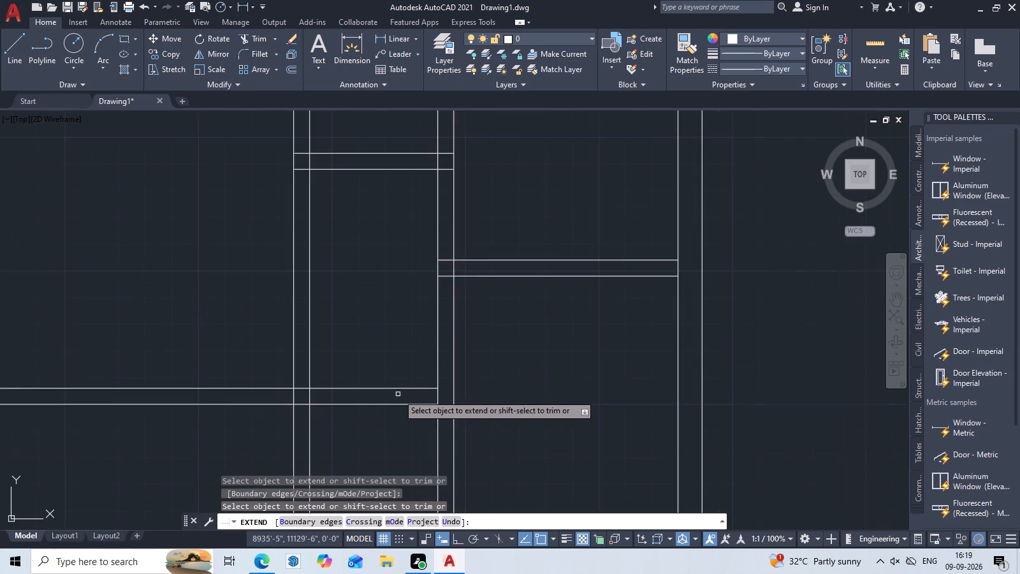
{"action": "scroll", "coordinate": [398, 394], "scroll_direction": "down", "scroll_amount": 1}
{"action": "middle_click_drag", "start_coordinate": [398, 394], "coordinate": [409, 469]}
{"action": "key", "text": "Escape"}
Measure the room dimensions between the partitions in the upper part of the plan with Quick measure.
{"action": "left_click", "coordinate": [870, 38]}
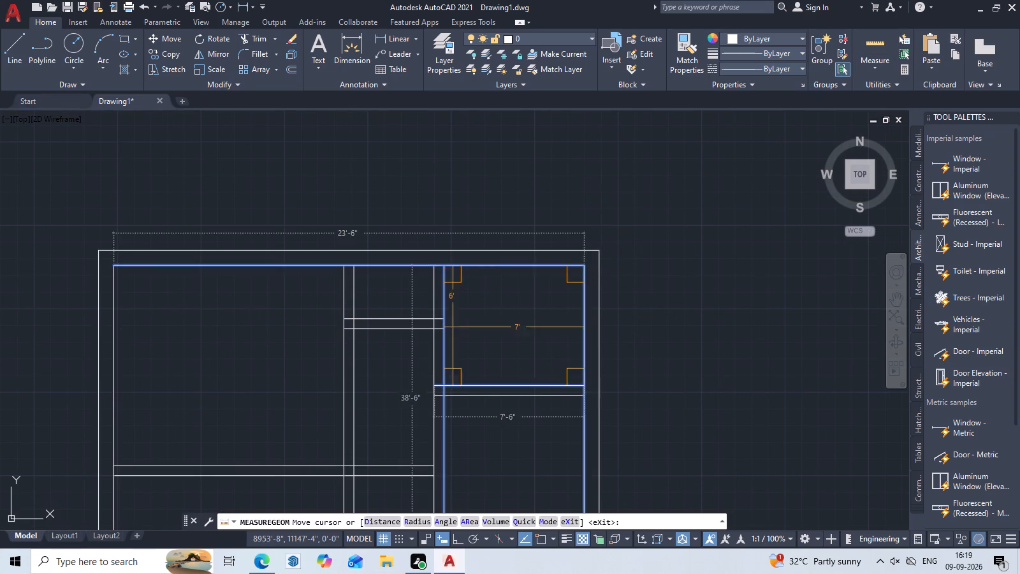
{"action": "key", "text": "Escape"}
{"action": "middle_click_drag", "start_coordinate": [399, 408], "coordinate": [416, 339]}
{"action": "scroll", "coordinate": [416, 343], "scroll_direction": "down", "scroll_amount": 2}
{"action": "middle_click_drag", "start_coordinate": [428, 448], "coordinate": [421, 522]}
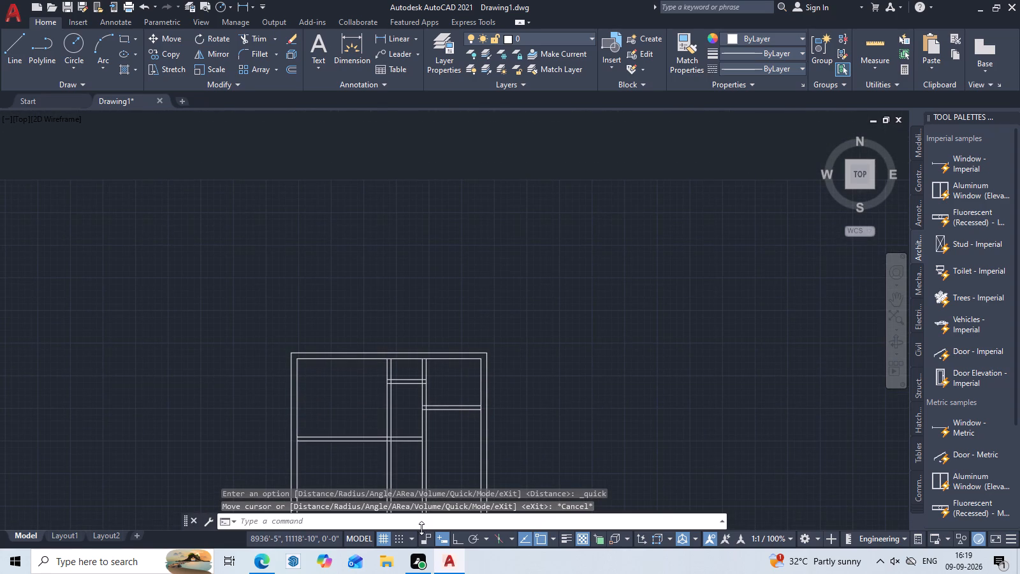
{"action": "scroll", "coordinate": [416, 523], "scroll_direction": "up", "scroll_amount": 2}
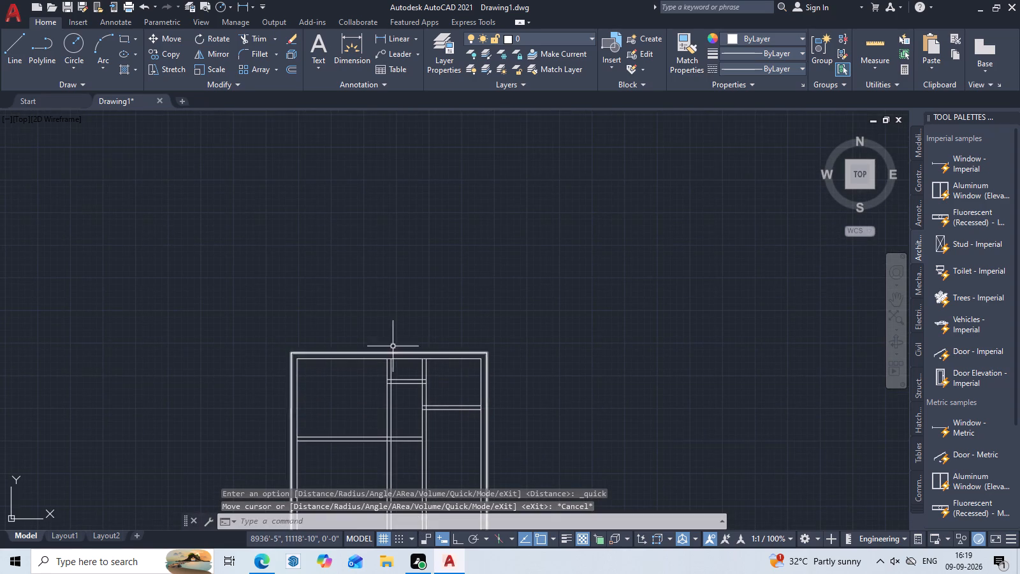
{"action": "scroll", "coordinate": [395, 371], "scroll_direction": "up", "scroll_amount": 3}
{"action": "middle_click_drag", "start_coordinate": [421, 432], "coordinate": [445, 370]}
{"action": "key", "text": "Escape"}
{"action": "key", "text": "Escape"}
{"action": "key", "text": "Escape"}
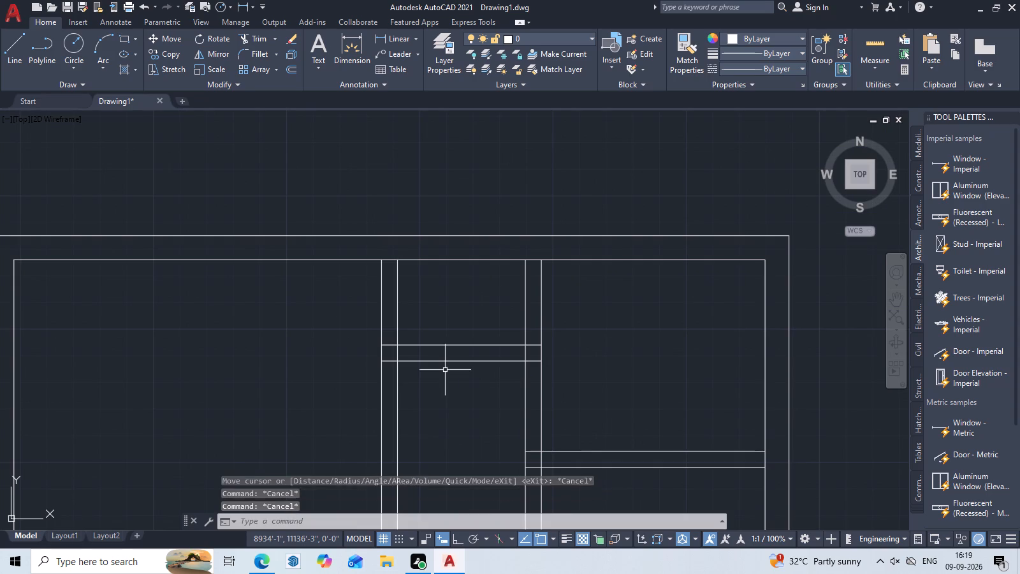
{"action": "key", "text": "Escape"}
{"action": "scroll", "coordinate": [445, 370], "scroll_direction": "up", "scroll_amount": 1}
{"action": "scroll", "coordinate": [619, 429], "scroll_direction": "down", "scroll_amount": 1}
{"action": "middle_click_drag", "start_coordinate": [611, 448], "coordinate": [564, 337]}
{"action": "left_click", "coordinate": [866, 40]}
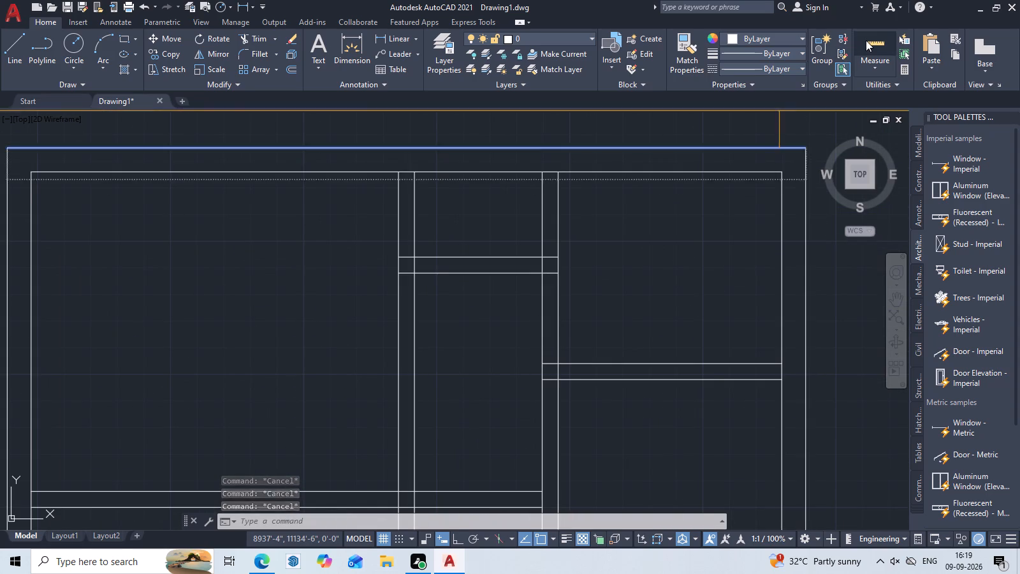
{"action": "key", "text": "Escape"}
Offset the upper line of the long horizontal partition between the left room and the central space 7'1" upward.
{"action": "middle_click_drag", "start_coordinate": [475, 381], "coordinate": [477, 377]}
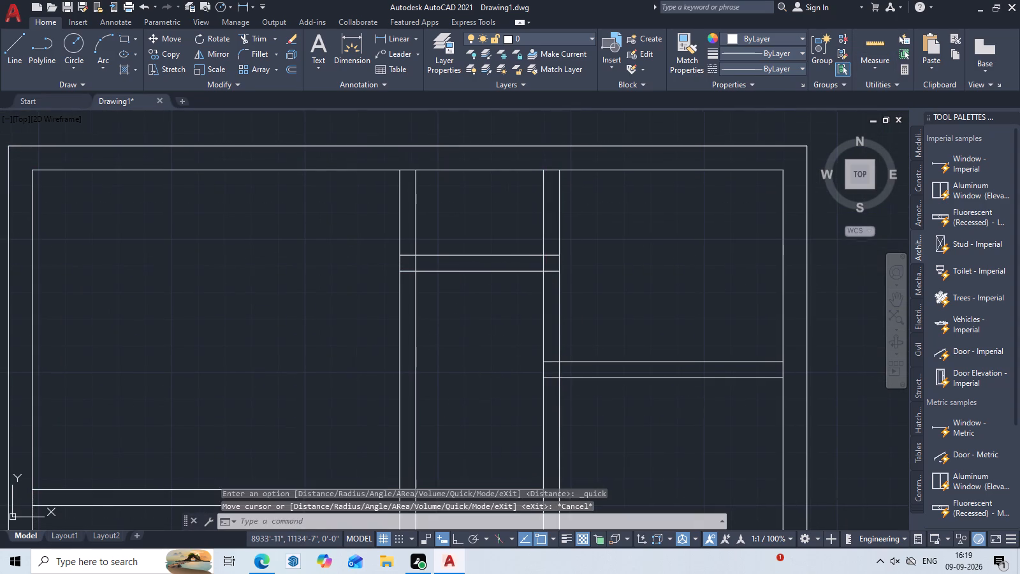
{"action": "middle_click_drag", "start_coordinate": [477, 377], "coordinate": [488, 305]}
{"action": "type", "text": "o"}
{"action": "key", "text": "space"}
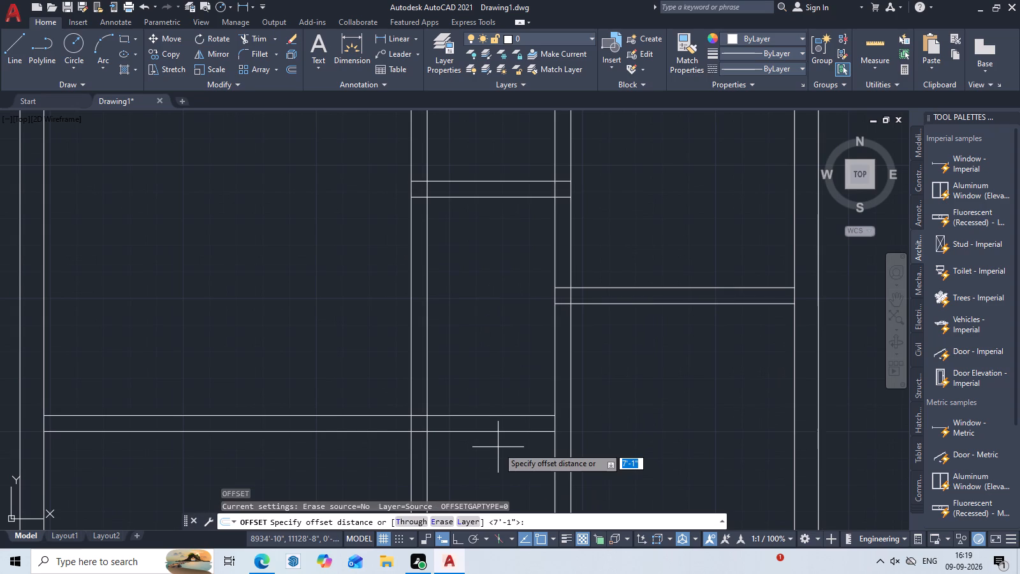
{"action": "type", "text": "7'"}
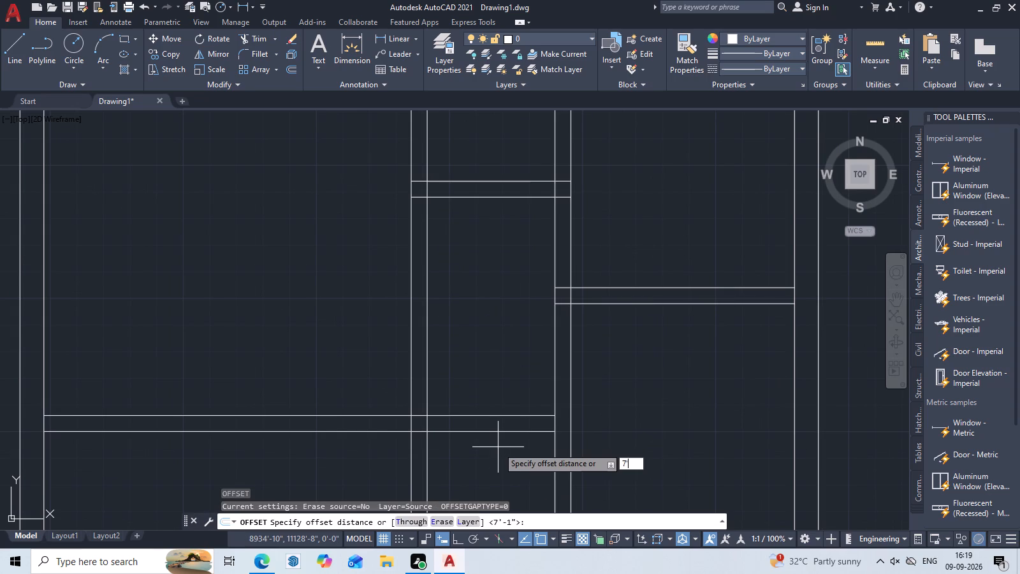
{"action": "type", "text": "1\""}
{"action": "key", "text": "space"}
{"action": "left_click", "coordinate": [474, 416]}
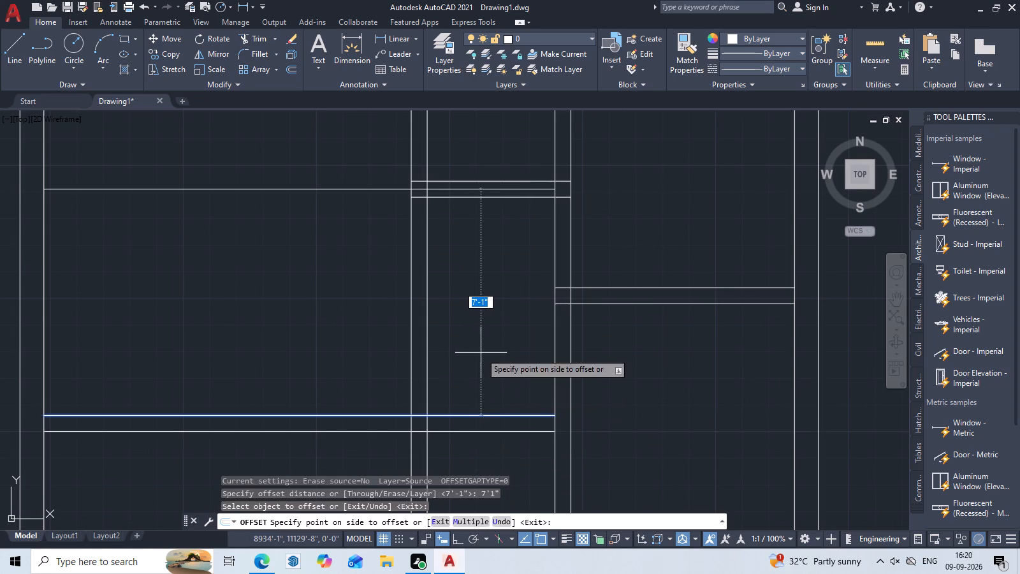
{"action": "left_click", "coordinate": [479, 314]}
{"action": "middle_click_drag", "start_coordinate": [488, 323], "coordinate": [472, 431]}
{"action": "key", "text": "Escape"}
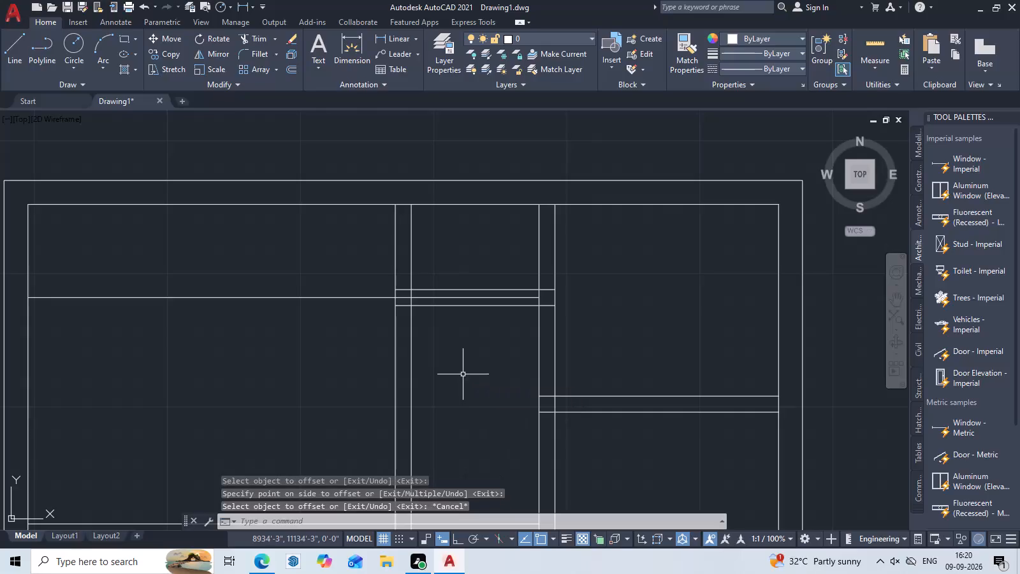
Trim away the short central partition's old lower line and the part of the new offset line crossing the left room.
{"action": "type", "text": "tr"}
{"action": "key", "text": "space"}
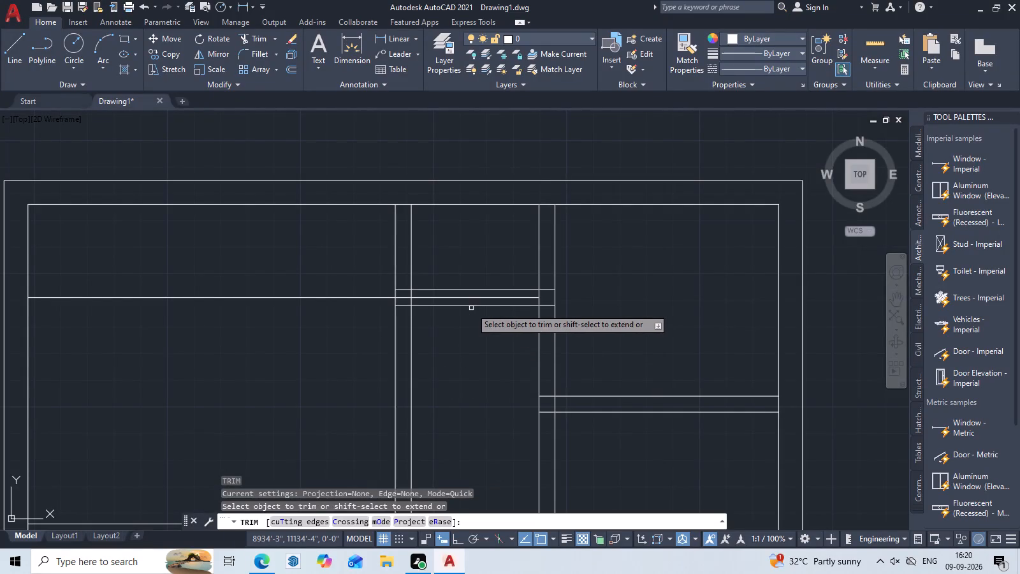
{"action": "left_click", "coordinate": [476, 304]}
{"action": "left_click", "coordinate": [496, 310]}
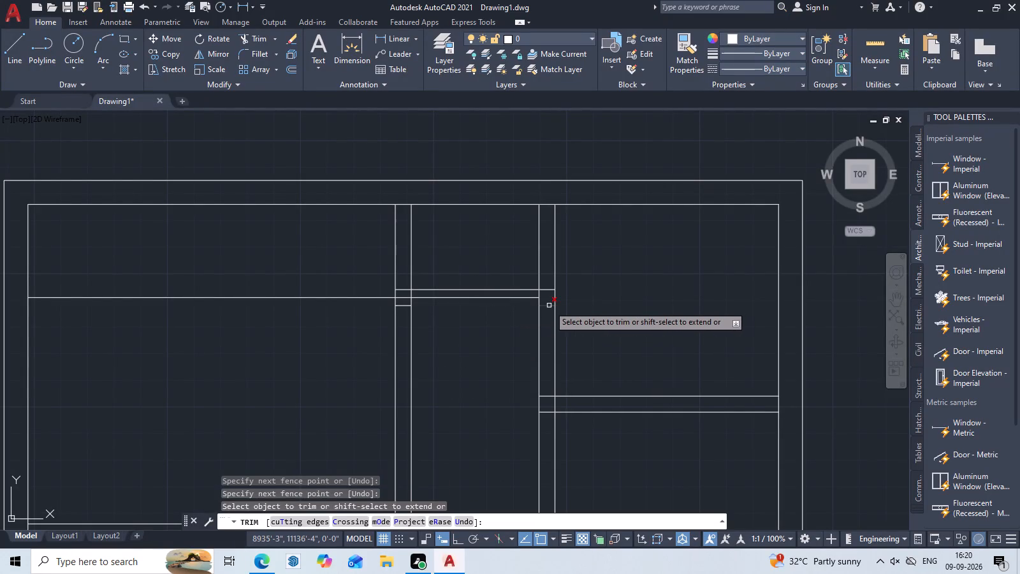
{"action": "left_click", "coordinate": [549, 305]}
{"action": "left_click", "coordinate": [400, 307]}
{"action": "double_click", "coordinate": [354, 298]}
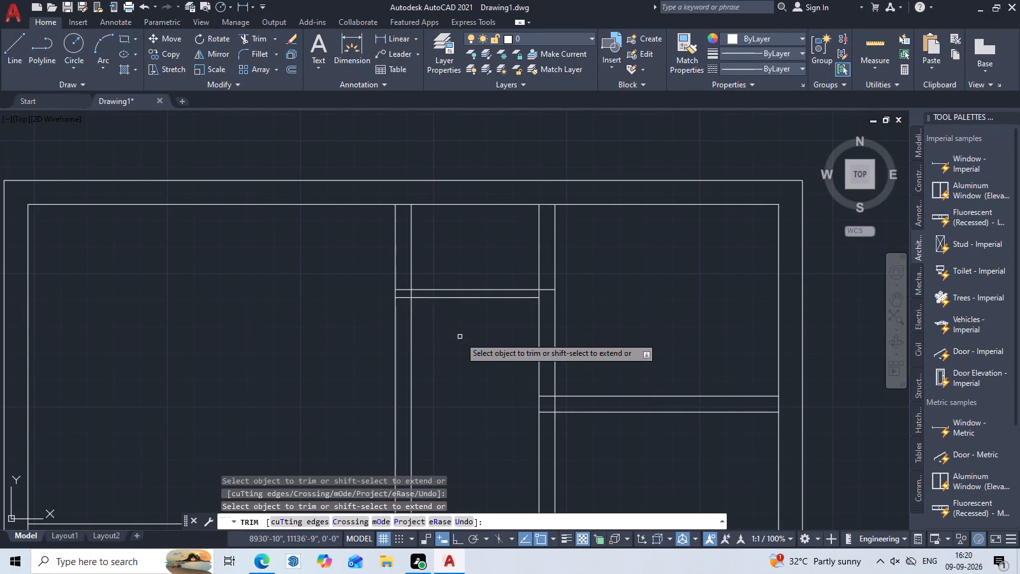
{"action": "middle_click_drag", "start_coordinate": [465, 345], "coordinate": [470, 293]}
{"action": "scroll", "coordinate": [470, 296], "scroll_direction": "down", "scroll_amount": 1}
{"action": "key", "text": "Escape"}
Extend the short central partition's new lower line across the right vertical partition to its far line.
{"action": "middle_click_drag", "start_coordinate": [500, 311], "coordinate": [432, 359]}
{"action": "scroll", "coordinate": [430, 344], "scroll_direction": "up", "scroll_amount": 1}
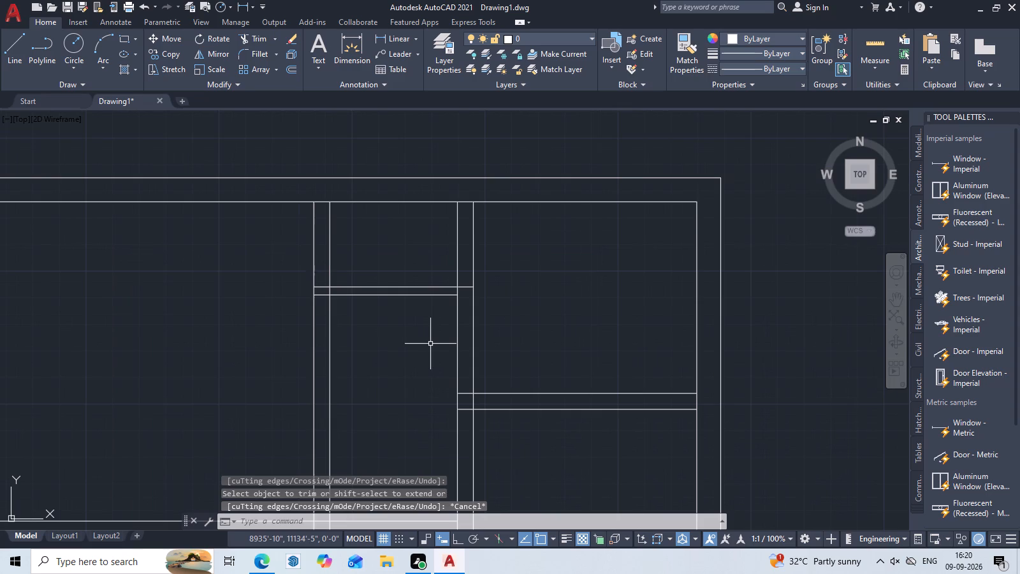
{"action": "type", "text": "ex"}
{"action": "key", "text": "space"}
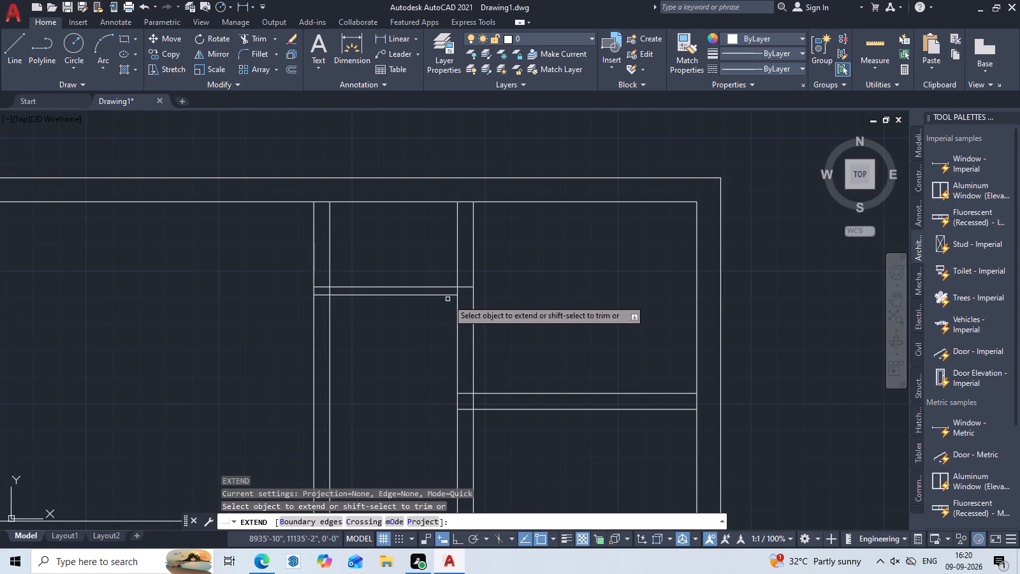
{"action": "left_click", "coordinate": [450, 293]}
{"action": "key", "text": "Escape"}
Examine the updated partition layout and the undivided area below the right room's horizontal partition.
{"action": "scroll", "coordinate": [465, 350], "scroll_direction": "down", "scroll_amount": 1}
{"action": "middle_click_drag", "start_coordinate": [476, 413], "coordinate": [497, 339]}
{"action": "middle_click_drag", "start_coordinate": [486, 415], "coordinate": [525, 353]}
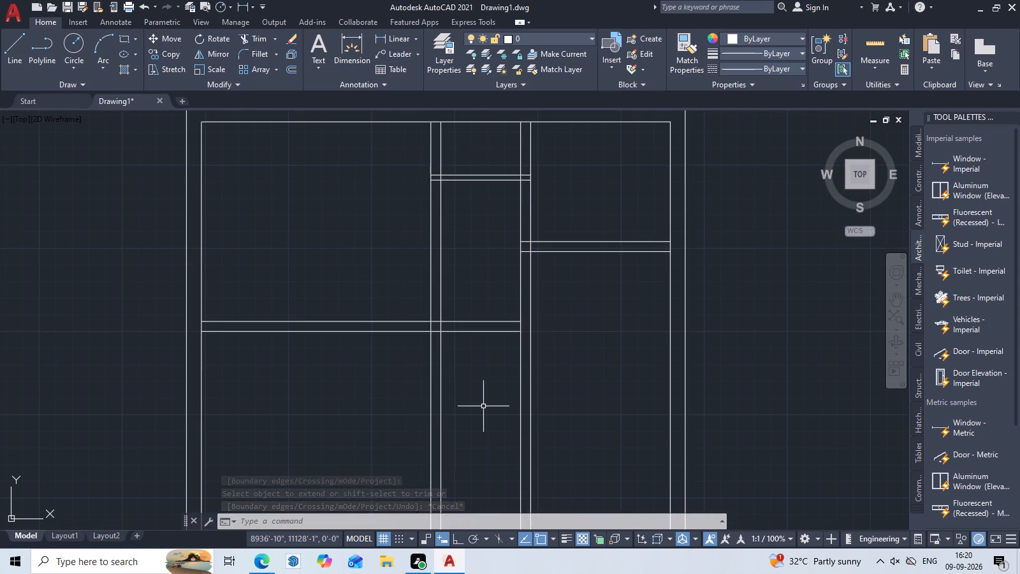
{"action": "middle_click_drag", "start_coordinate": [514, 318], "coordinate": [433, 409]}
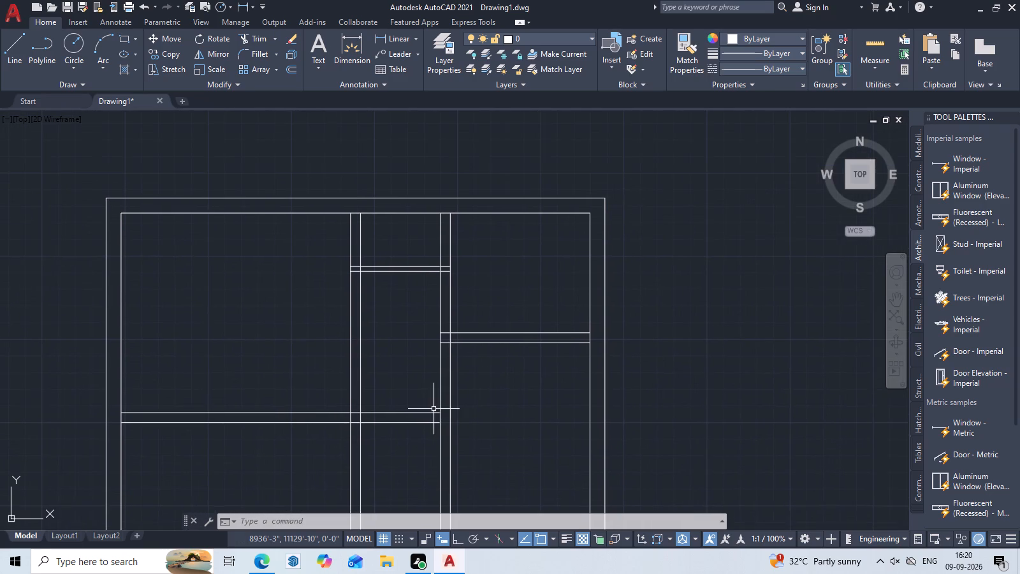
{"action": "middle_click_drag", "start_coordinate": [529, 407], "coordinate": [520, 351]}
{"action": "middle_click_drag", "start_coordinate": [514, 426], "coordinate": [514, 420]}
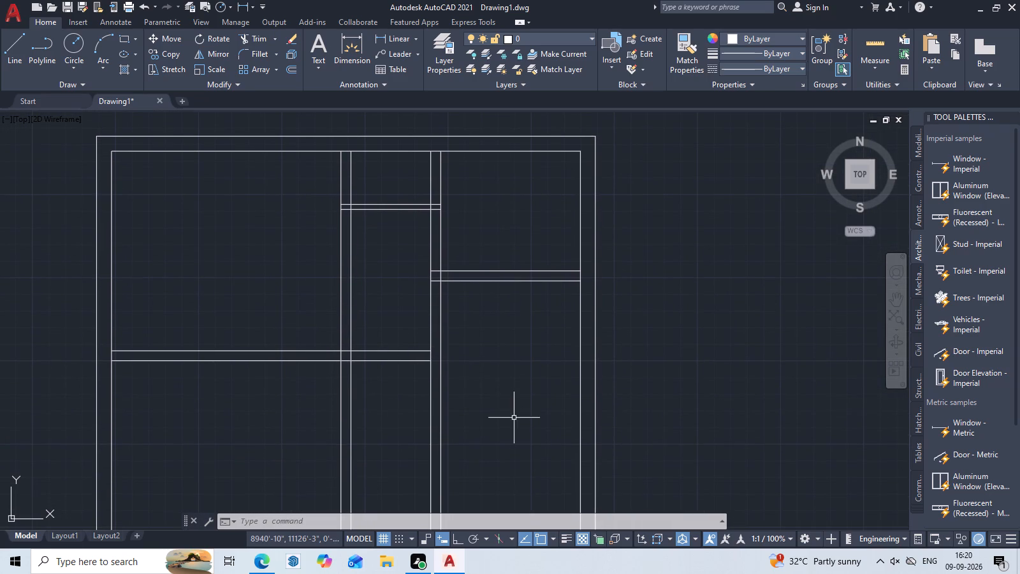
{"action": "middle_click_drag", "start_coordinate": [492, 457], "coordinate": [492, 418]}
{"action": "scroll", "coordinate": [472, 400], "scroll_direction": "down", "scroll_amount": 1}
{"action": "middle_click_drag", "start_coordinate": [473, 433], "coordinate": [472, 420]}
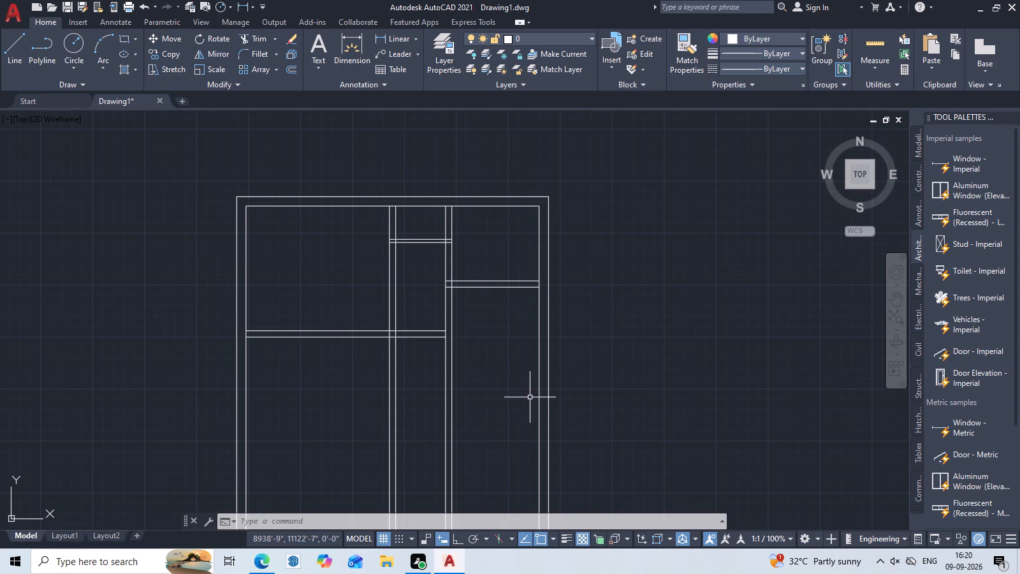
Offset the lower line of the right room's horizontal partition 9'7" downward.
{"action": "type", "text": "o"}
{"action": "key", "text": "space"}
{"action": "type", "text": "9'7\""}
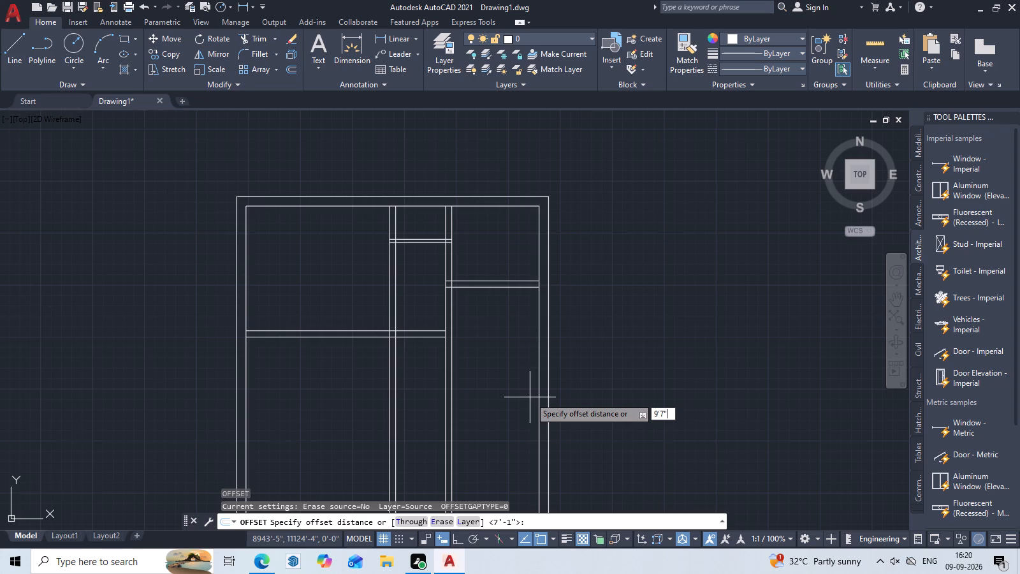
{"action": "key", "text": "space"}
{"action": "left_click", "coordinate": [506, 288]}
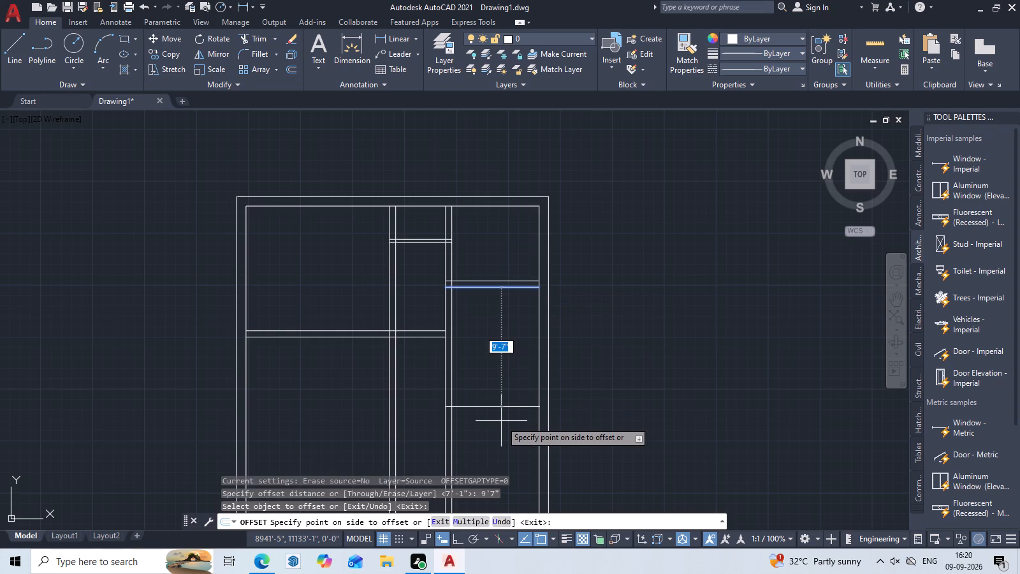
{"action": "left_click", "coordinate": [501, 421]}
{"action": "key", "text": "space"}
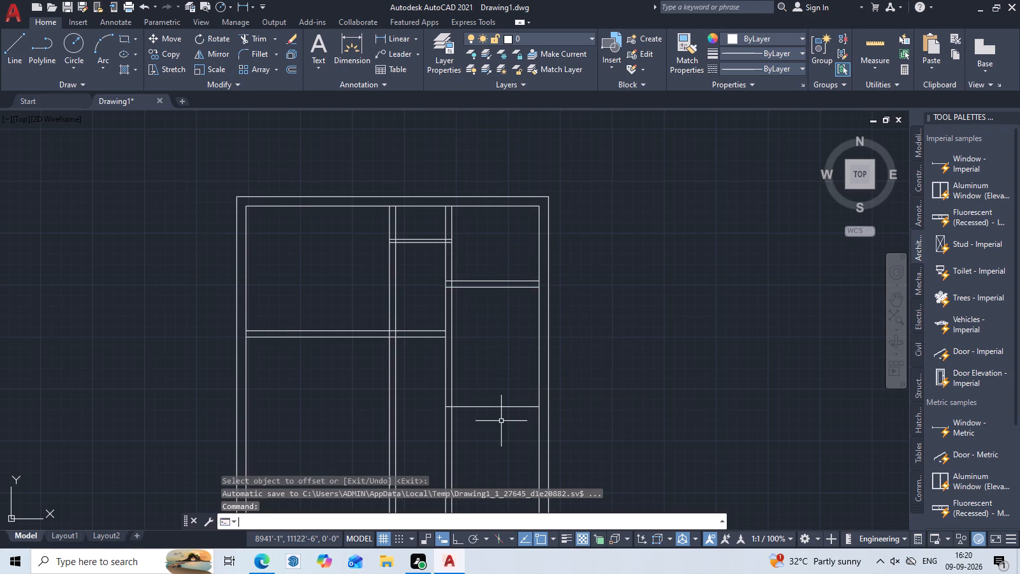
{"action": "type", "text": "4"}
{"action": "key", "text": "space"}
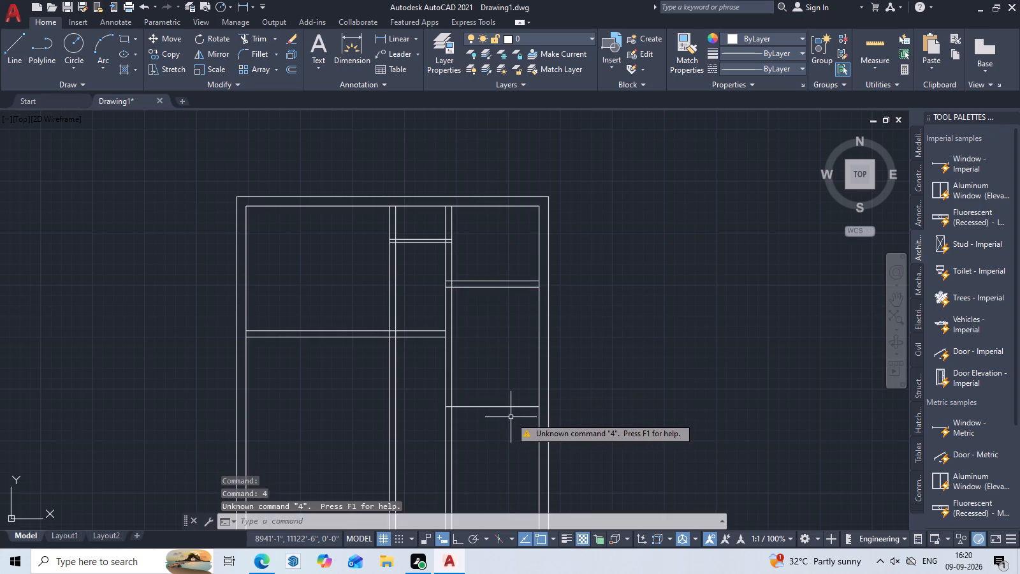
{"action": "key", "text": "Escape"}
Offset the lowest horizontal line on the right side 4" downward to form a thin partition.
{"action": "key", "text": "space"}
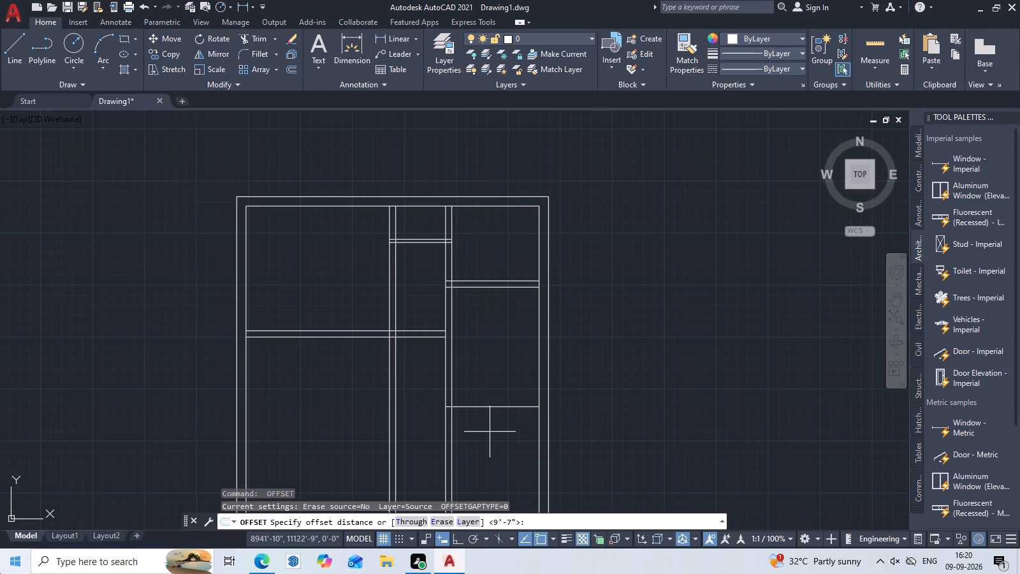
{"action": "key", "text": "4"}
{"action": "key", "text": "space"}
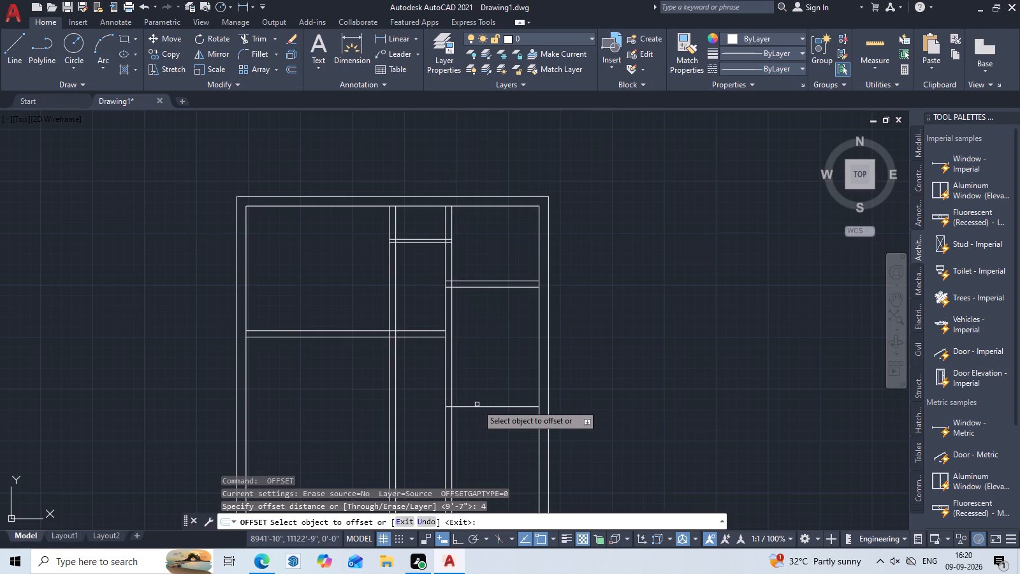
{"action": "left_click", "coordinate": [482, 406]}
{"action": "double_click", "coordinate": [481, 431]}
{"action": "middle_click_drag", "start_coordinate": [486, 431], "coordinate": [477, 292]}
{"action": "scroll", "coordinate": [476, 295], "scroll_direction": "up", "scroll_amount": 2}
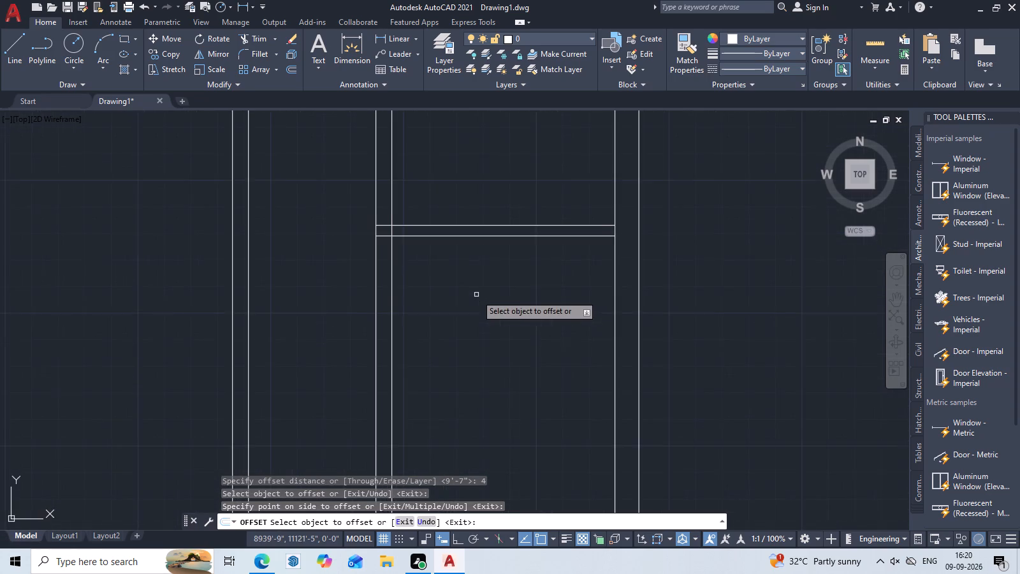
{"action": "middle_click_drag", "start_coordinate": [479, 298], "coordinate": [486, 395]}
{"action": "key", "text": "Escape"}
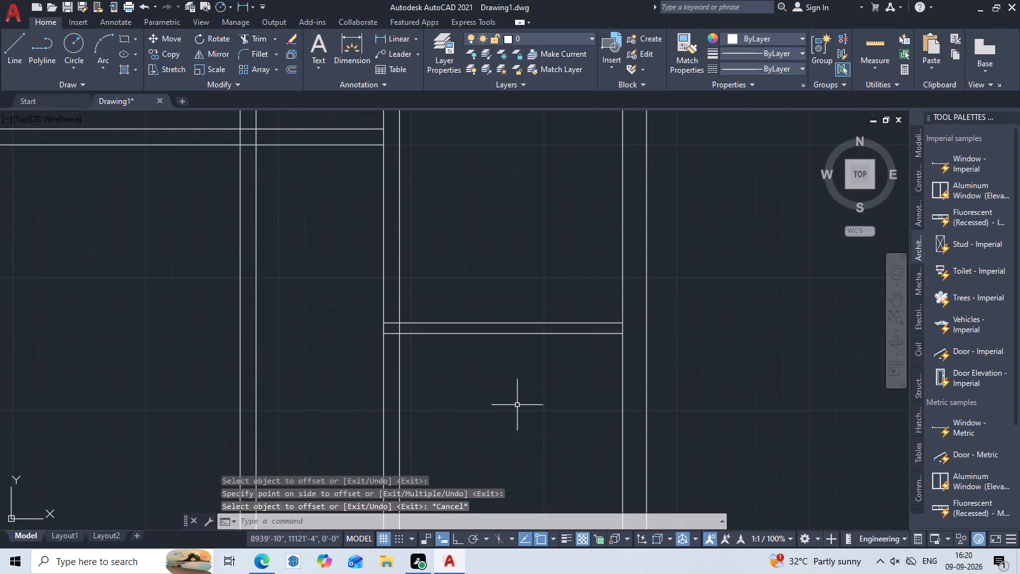
Offset the lower line of the 4" partition on the right side 4' downward.
{"action": "key", "text": "space"}
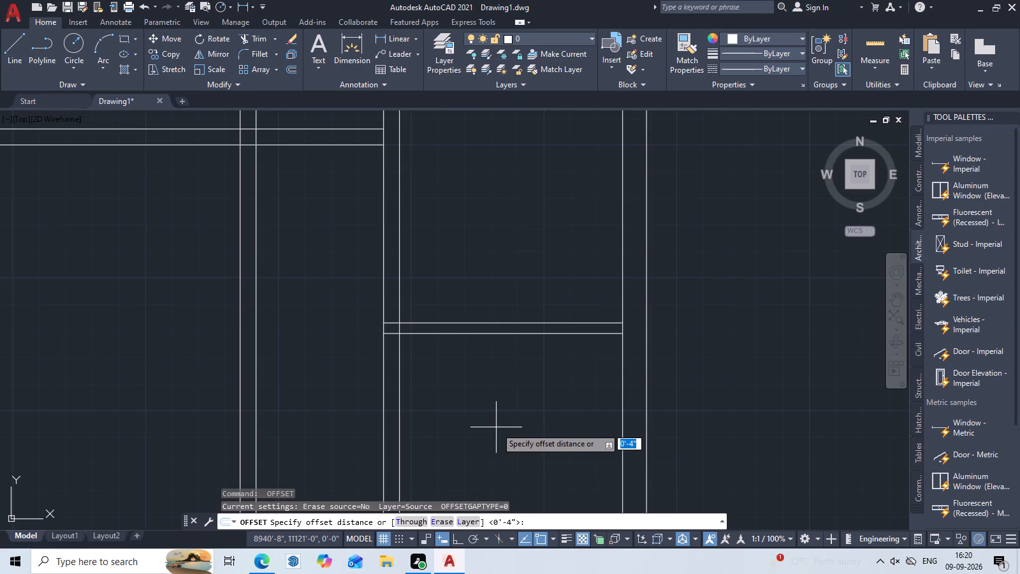
{"action": "type", "text": "4'"}
{"action": "key", "text": "space"}
{"action": "left_click", "coordinate": [512, 333]}
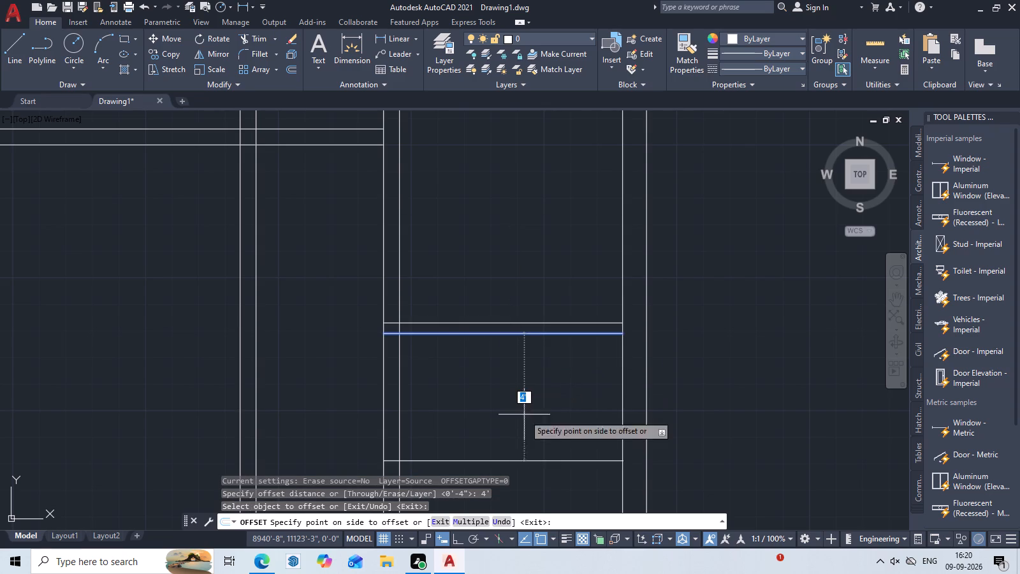
{"action": "middle_click_drag", "start_coordinate": [523, 449], "coordinate": [531, 362]}
{"action": "left_click", "coordinate": [532, 373]}
{"action": "key", "text": "space"}
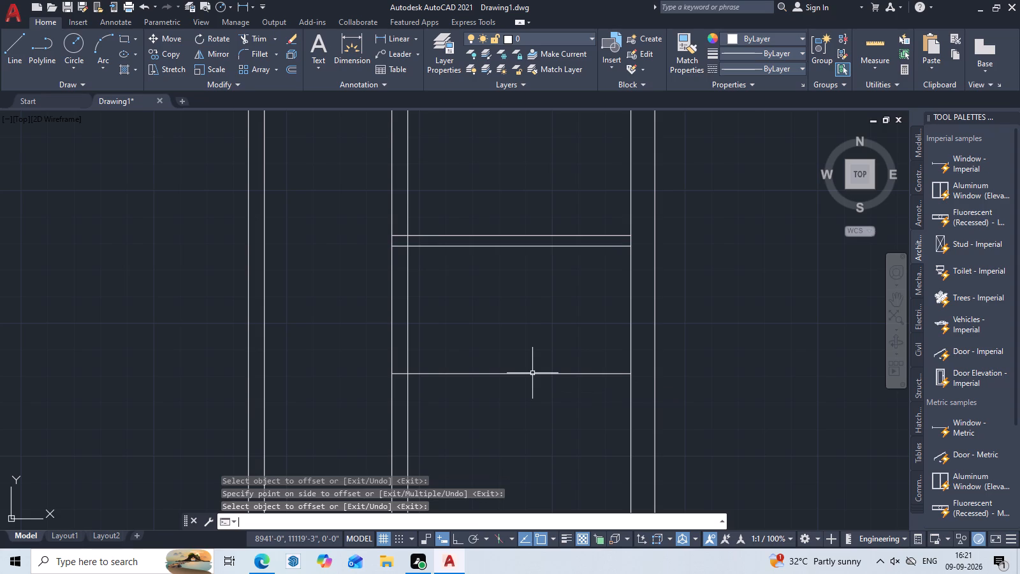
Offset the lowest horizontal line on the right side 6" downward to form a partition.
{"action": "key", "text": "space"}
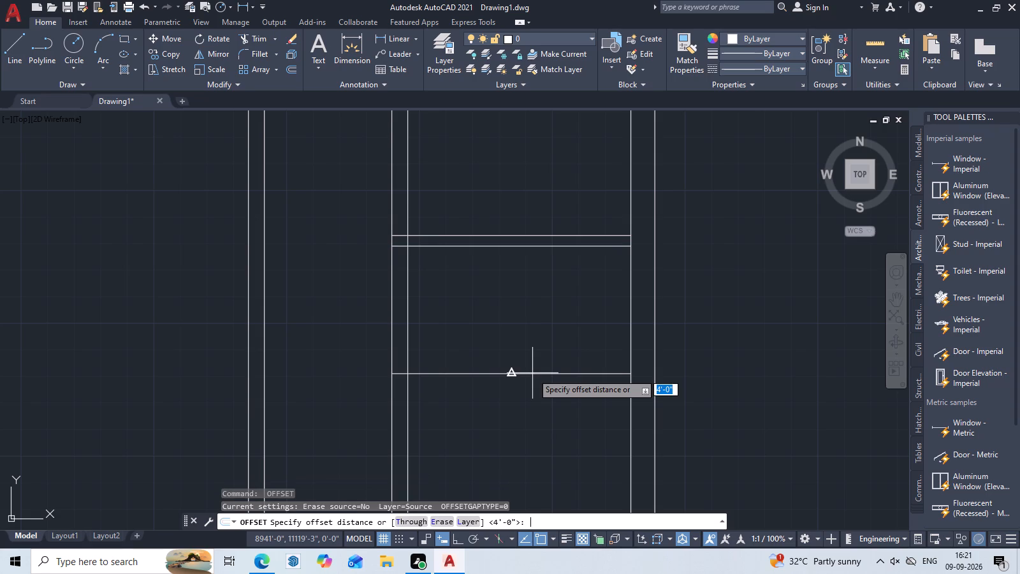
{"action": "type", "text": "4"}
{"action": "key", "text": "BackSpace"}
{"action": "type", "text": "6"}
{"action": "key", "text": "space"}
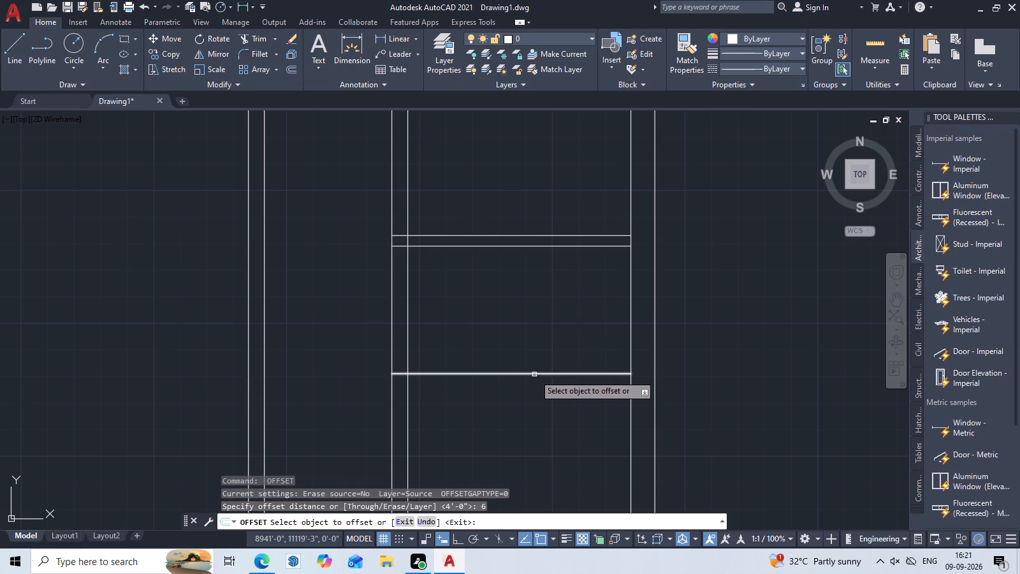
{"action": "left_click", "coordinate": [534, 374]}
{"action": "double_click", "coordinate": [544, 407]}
Check the room and passage dimensions around the right-side partitions with the quick Measure tool.
{"action": "middle_click_drag", "start_coordinate": [572, 407], "coordinate": [724, 389]}
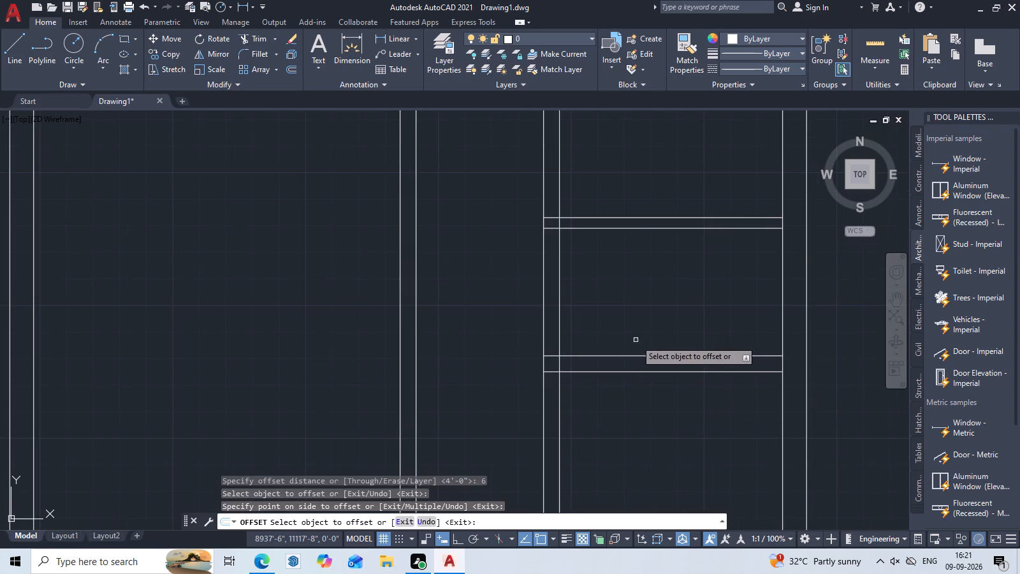
{"action": "middle_click_drag", "start_coordinate": [630, 344], "coordinate": [551, 422]}
{"action": "scroll", "coordinate": [515, 396], "scroll_direction": "down", "scroll_amount": 2}
{"action": "middle_click_drag", "start_coordinate": [534, 397], "coordinate": [500, 427]}
{"action": "scroll", "coordinate": [506, 409], "scroll_direction": "up", "scroll_amount": 2}
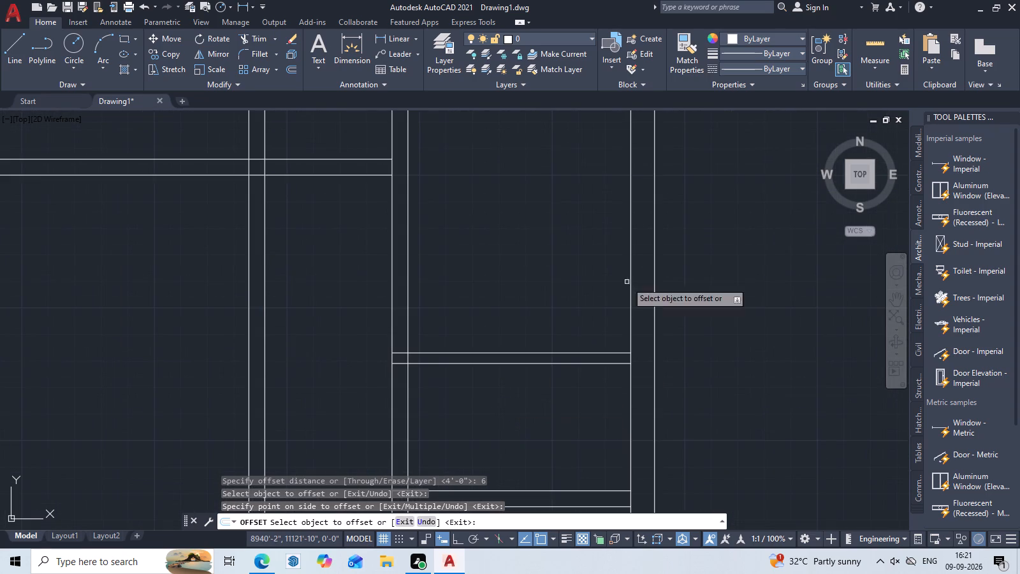
{"action": "left_click", "coordinate": [882, 43]}
{"action": "scroll", "coordinate": [331, 509], "scroll_direction": "up", "scroll_amount": 3}
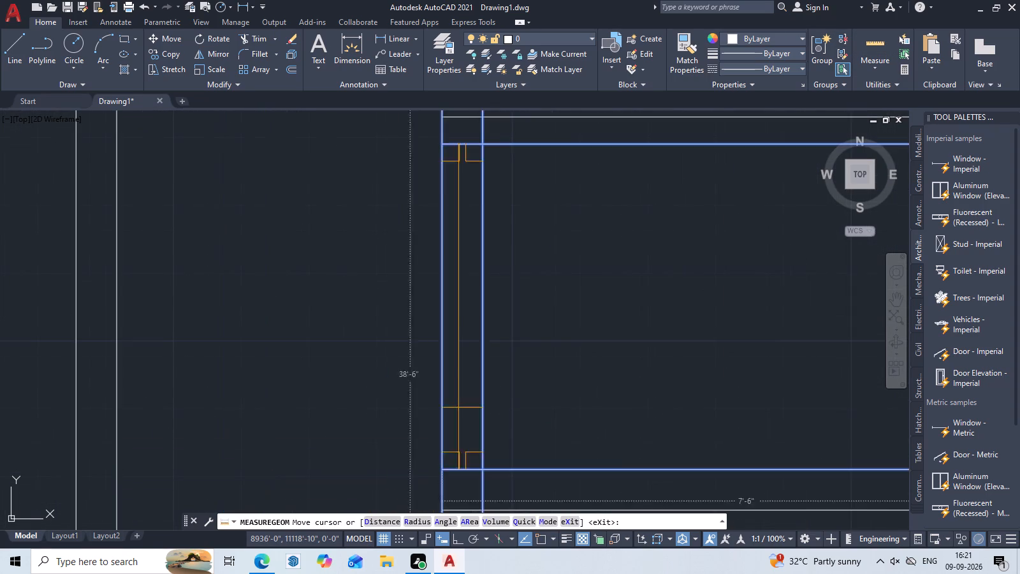
{"action": "middle_click_drag", "start_coordinate": [615, 144], "coordinate": [462, 353]}
{"action": "scroll", "coordinate": [472, 343], "scroll_direction": "down", "scroll_amount": 5}
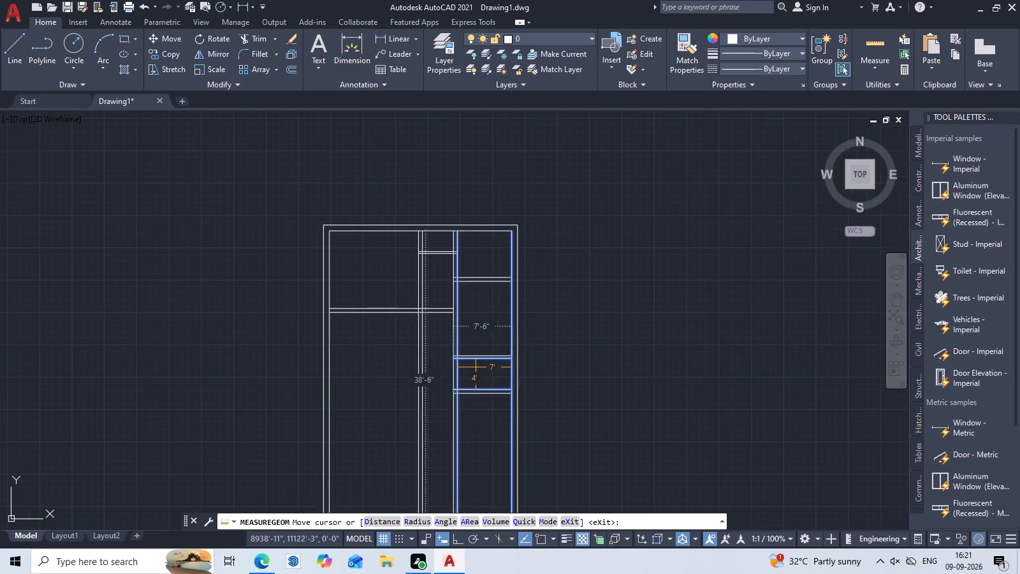
{"action": "key", "text": "Escape"}
{"action": "scroll", "coordinate": [432, 269], "scroll_direction": "up", "scroll_amount": 3}
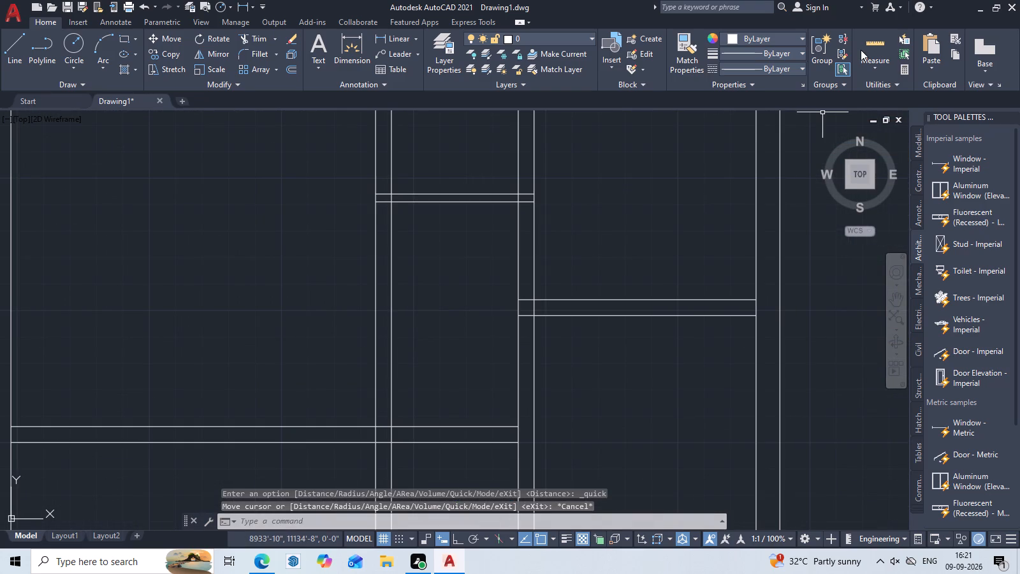
{"action": "left_click", "coordinate": [875, 36]}
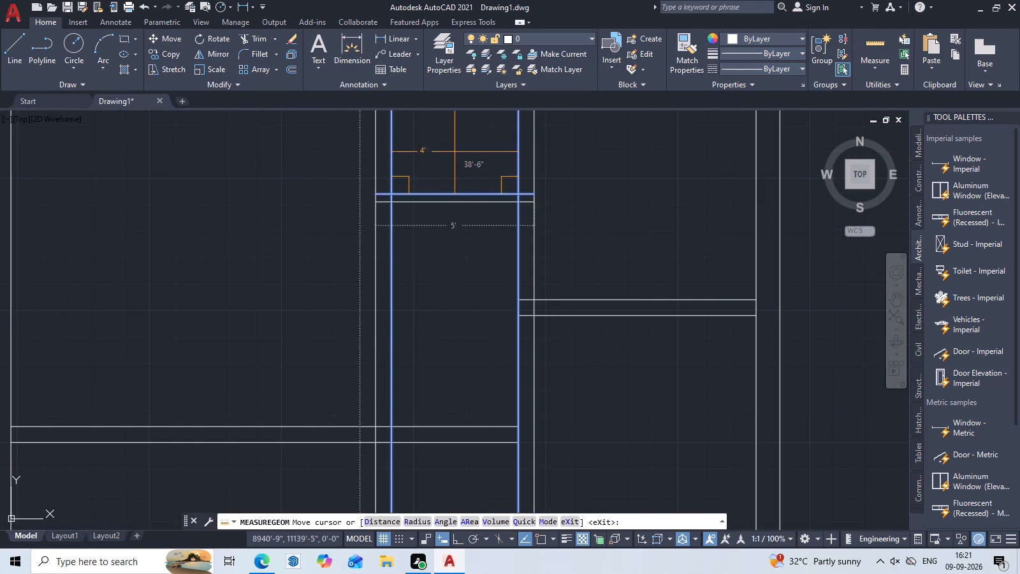
{"action": "scroll", "coordinate": [388, 247], "scroll_direction": "down", "scroll_amount": 2}
{"action": "middle_click_drag", "start_coordinate": [497, 321], "coordinate": [510, 283]}
{"action": "key", "text": "Escape"}
Delete the lower line of the 4" partition on the right side and both lines of the 6" partition below it.
{"action": "scroll", "coordinate": [522, 341], "scroll_direction": "up", "scroll_amount": 3}
{"action": "middle_click_drag", "start_coordinate": [521, 353], "coordinate": [534, 289]}
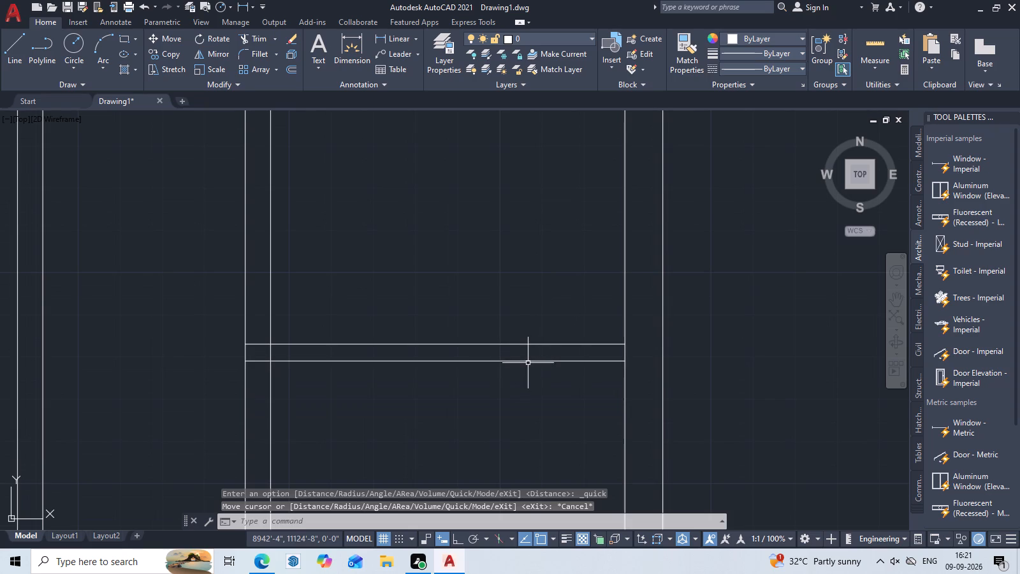
{"action": "double_click", "coordinate": [534, 361]}
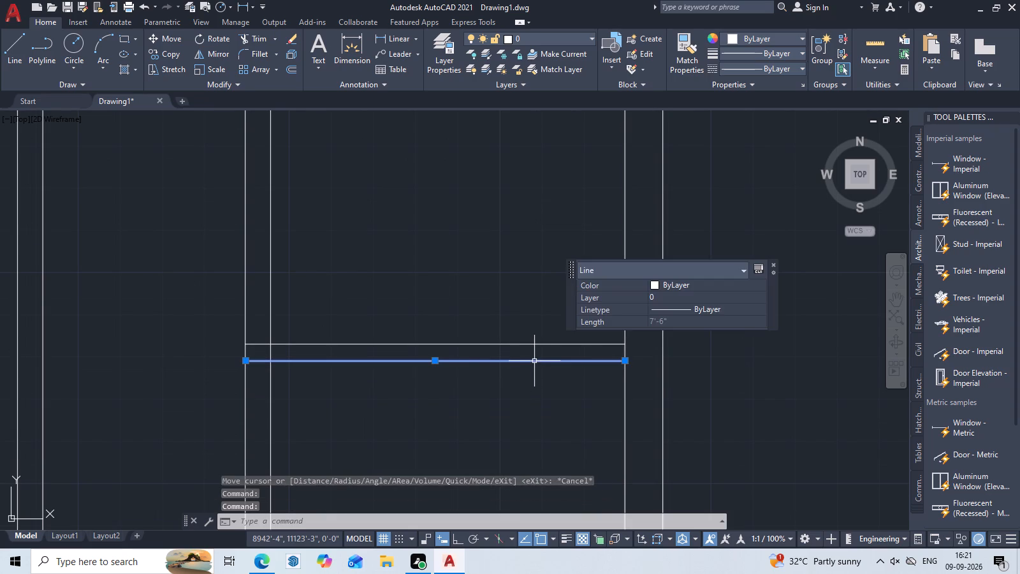
{"action": "key", "text": "Delete"}
{"action": "scroll", "coordinate": [527, 360], "scroll_direction": "down", "scroll_amount": 2}
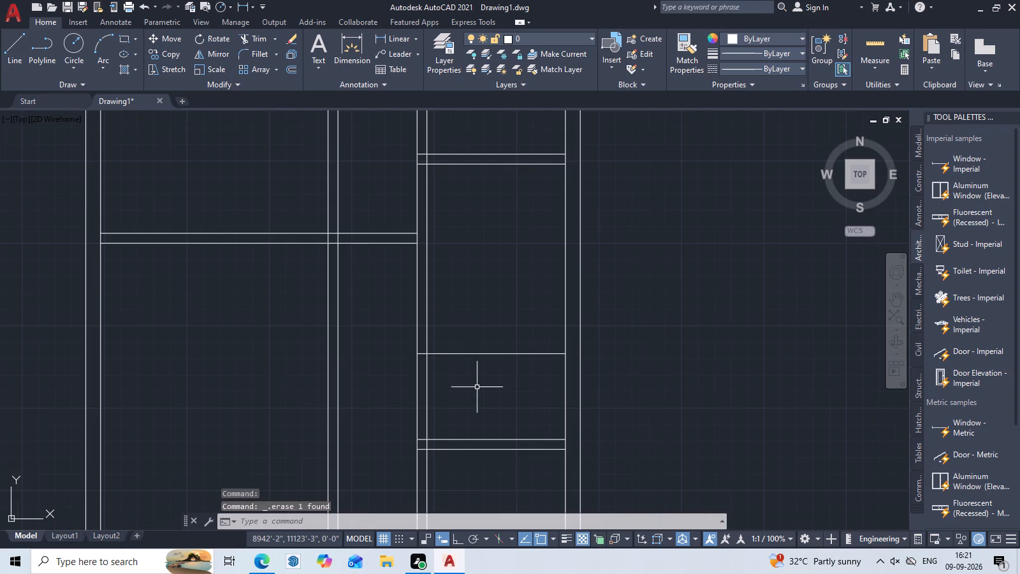
{"action": "key", "text": "Escape"}
{"action": "middle_click_drag", "start_coordinate": [487, 422], "coordinate": [504, 341]}
{"action": "left_click_drag", "start_coordinate": [530, 328], "coordinate": [505, 389]}
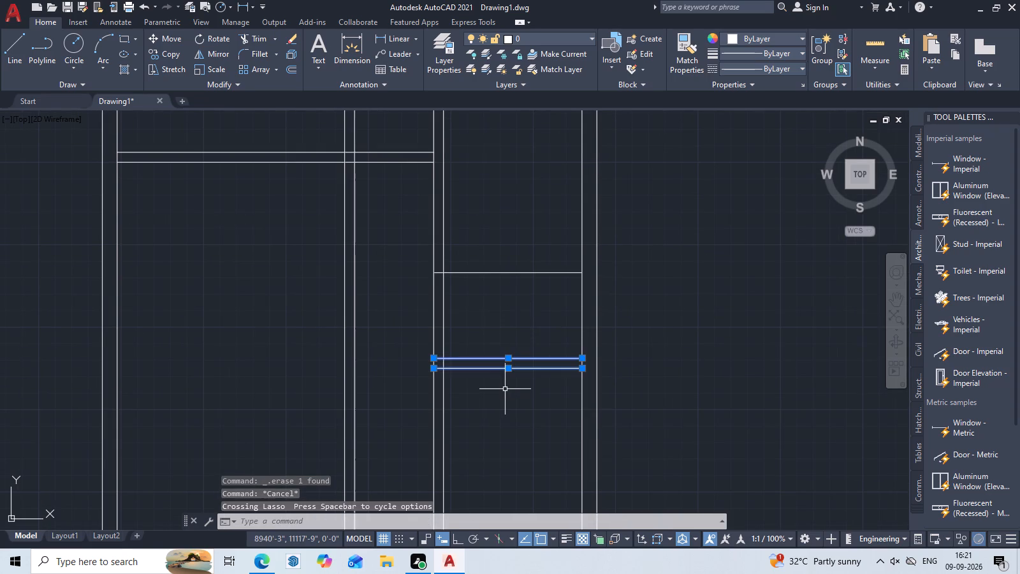
{"action": "key", "text": "Delete"}
{"action": "middle_click_drag", "start_coordinate": [498, 386], "coordinate": [563, 389]}
{"action": "key", "text": "Escape"}
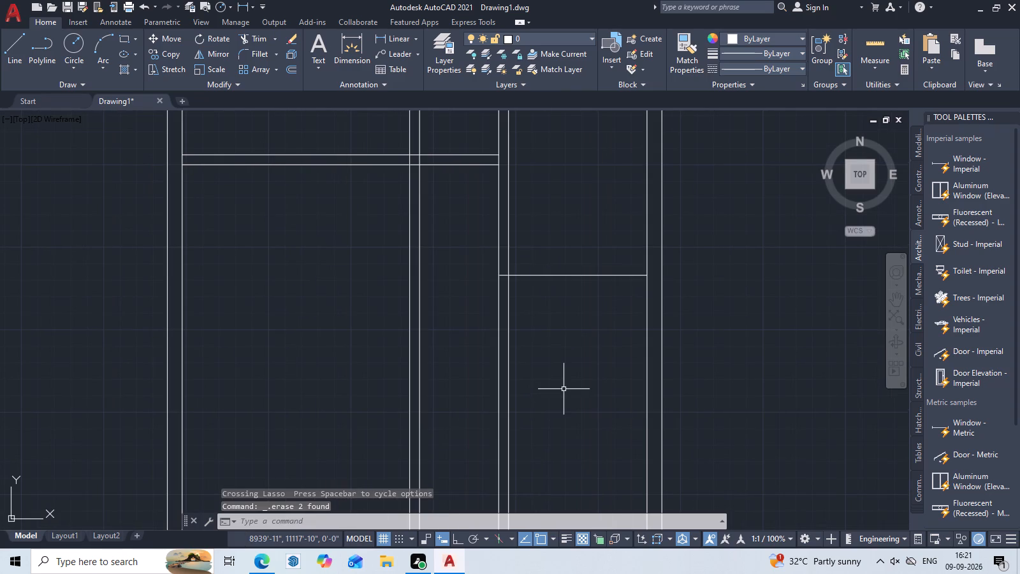
Offset the remaining lowest horizontal line on the right side 6" downward to form a partition.
{"action": "type", "text": "o"}
{"action": "key", "text": "space"}
{"action": "key", "text": "1"}
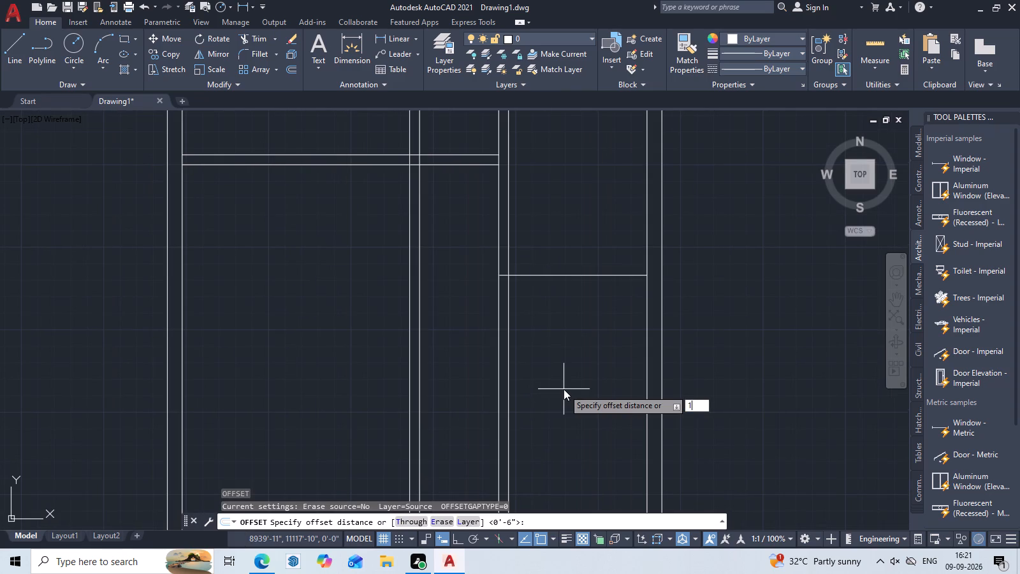
{"action": "key", "text": "BackSpace"}
{"action": "type", "text": "6"}
{"action": "key", "text": "space"}
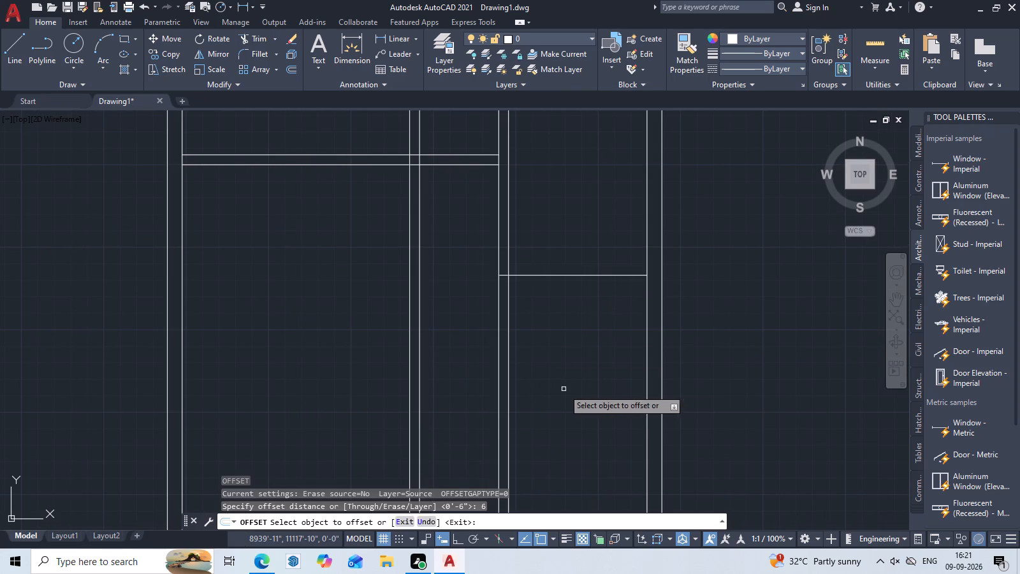
{"action": "left_click", "coordinate": [555, 273]}
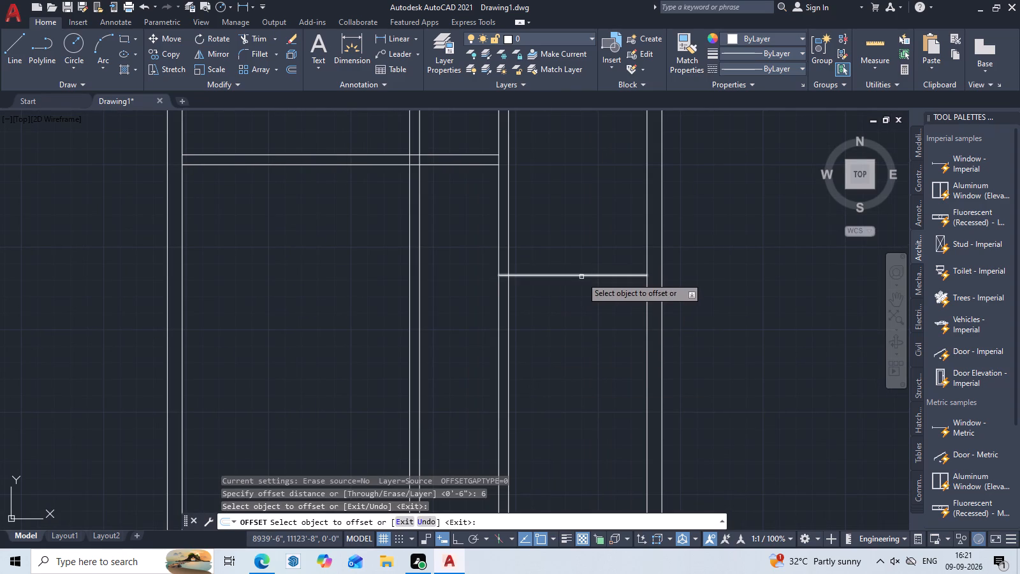
{"action": "left_click", "coordinate": [581, 277]}
{"action": "left_click", "coordinate": [582, 305]}
{"action": "middle_click_drag", "start_coordinate": [597, 325], "coordinate": [541, 284]}
{"action": "key", "text": "Escape"}
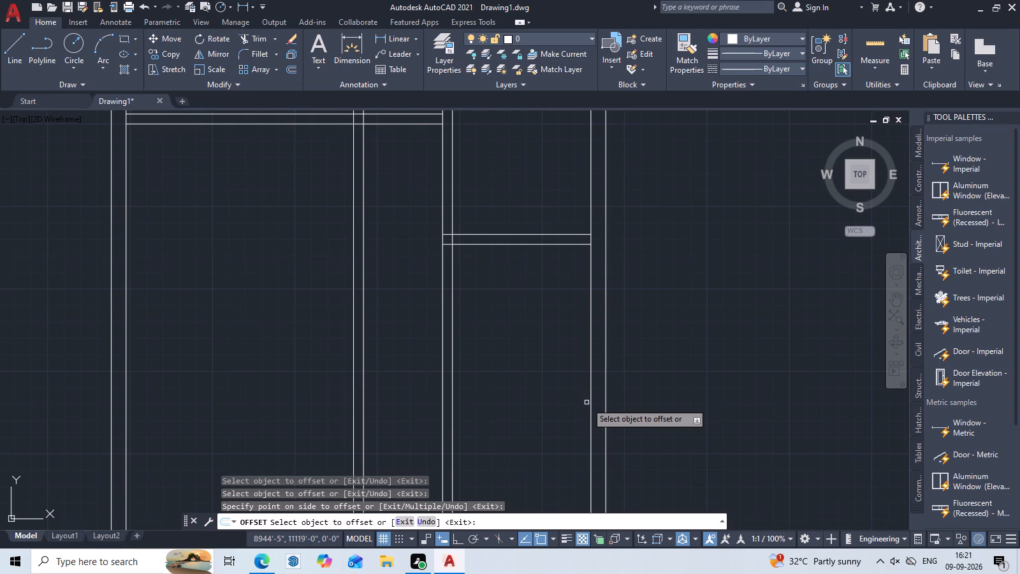
{"action": "key", "text": "o"}
{"action": "key", "text": "space"}
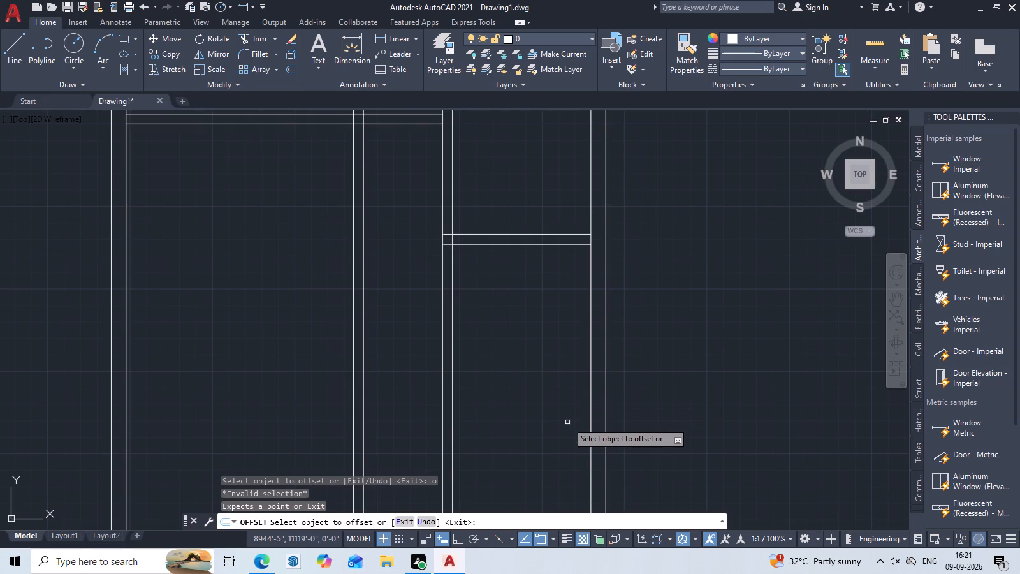
Break the right outer wall's inner line at its intersection with the lower line of the new 6" partition.
{"action": "scroll", "coordinate": [540, 306], "scroll_direction": "down", "scroll_amount": 2}
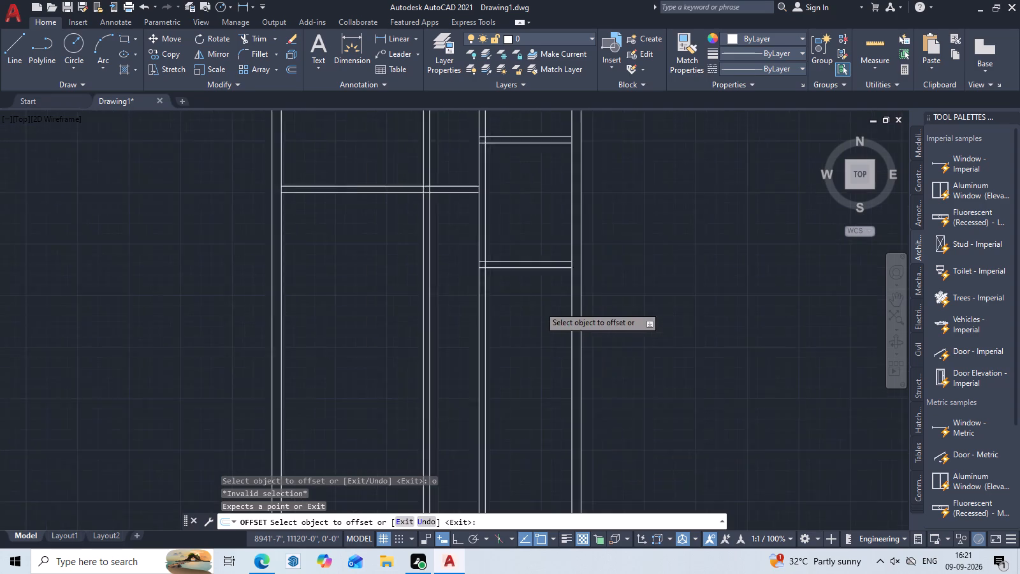
{"action": "middle_click_drag", "start_coordinate": [525, 311], "coordinate": [471, 380]}
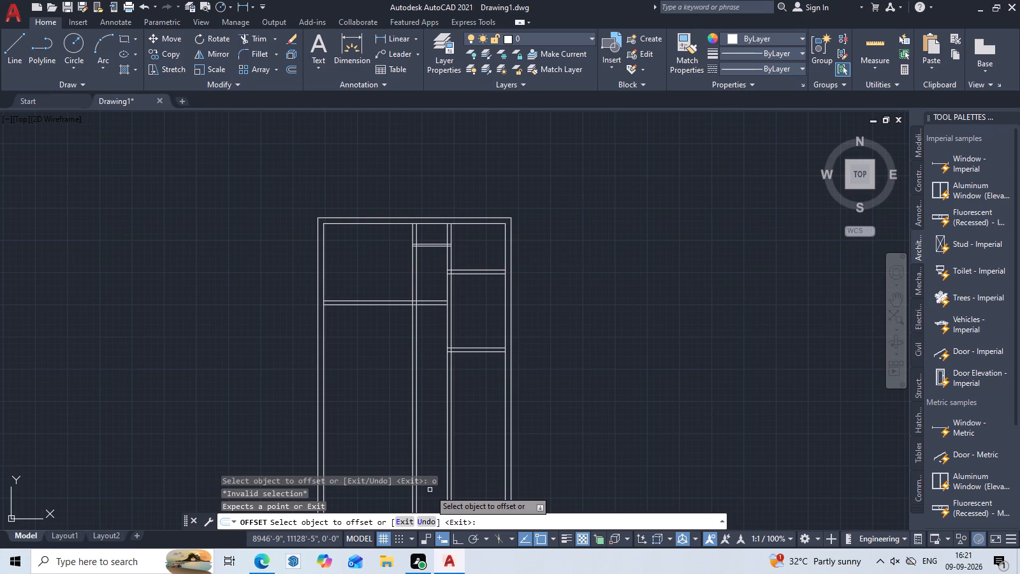
{"action": "scroll", "coordinate": [495, 429], "scroll_direction": "up", "scroll_amount": 2}
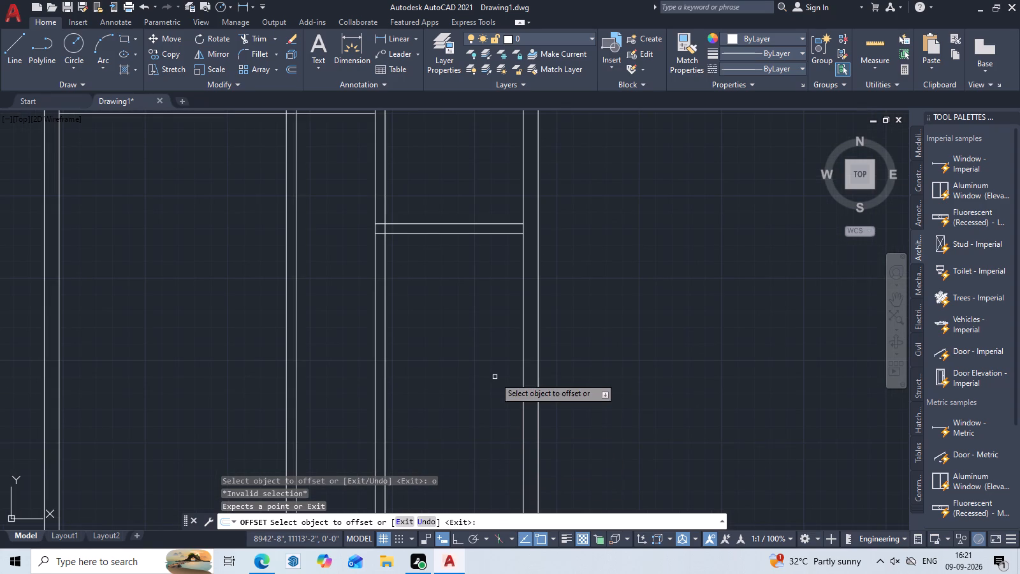
{"action": "key", "text": "Escape"}
{"action": "type", "text": "br"}
{"action": "left_click", "coordinate": [562, 423]}
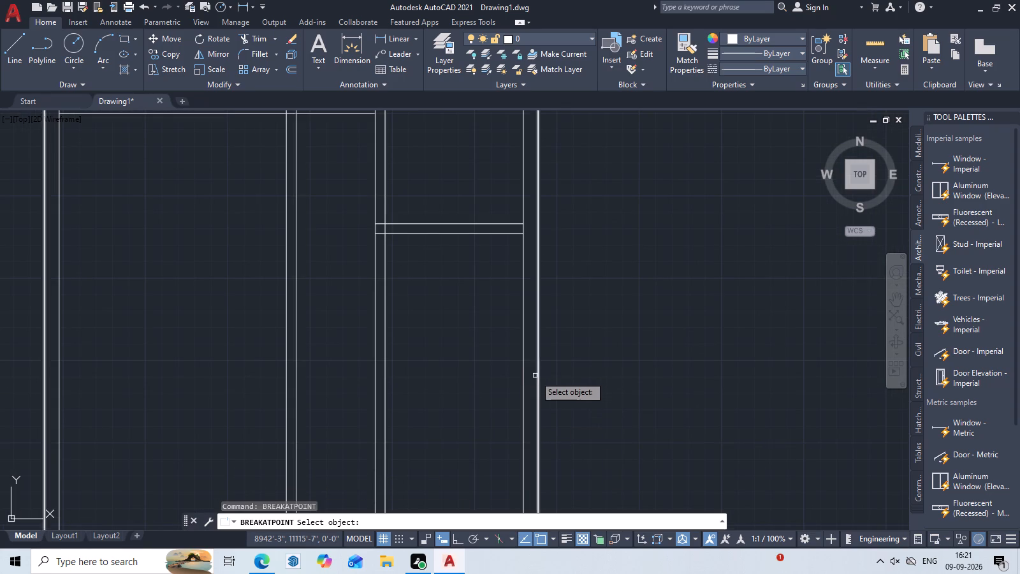
{"action": "left_click", "coordinate": [527, 380]}
{"action": "left_click", "coordinate": [524, 381]}
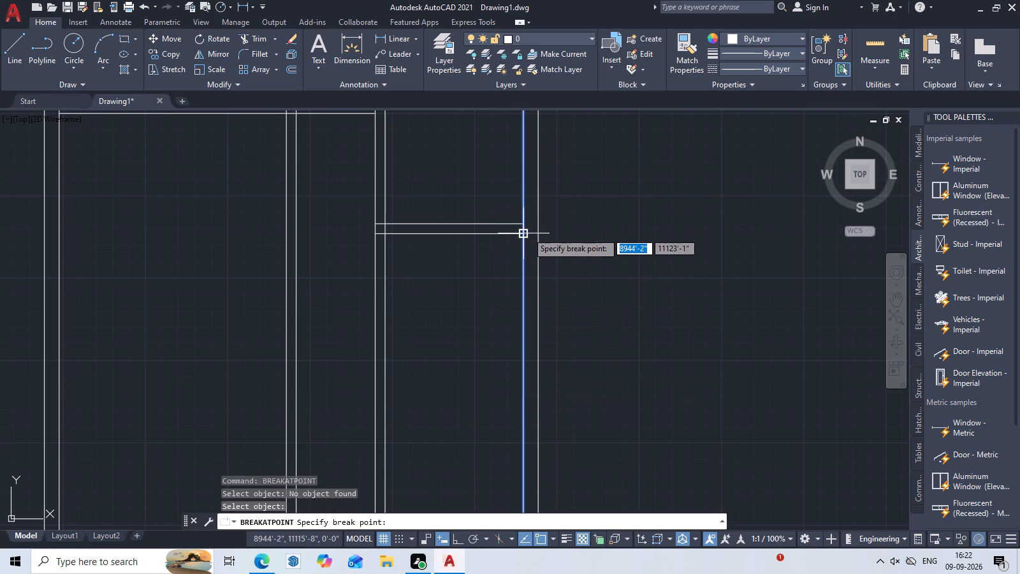
{"action": "left_click", "coordinate": [525, 232]}
{"action": "middle_click_drag", "start_coordinate": [667, 267], "coordinate": [748, 230]}
{"action": "key", "text": "Escape"}
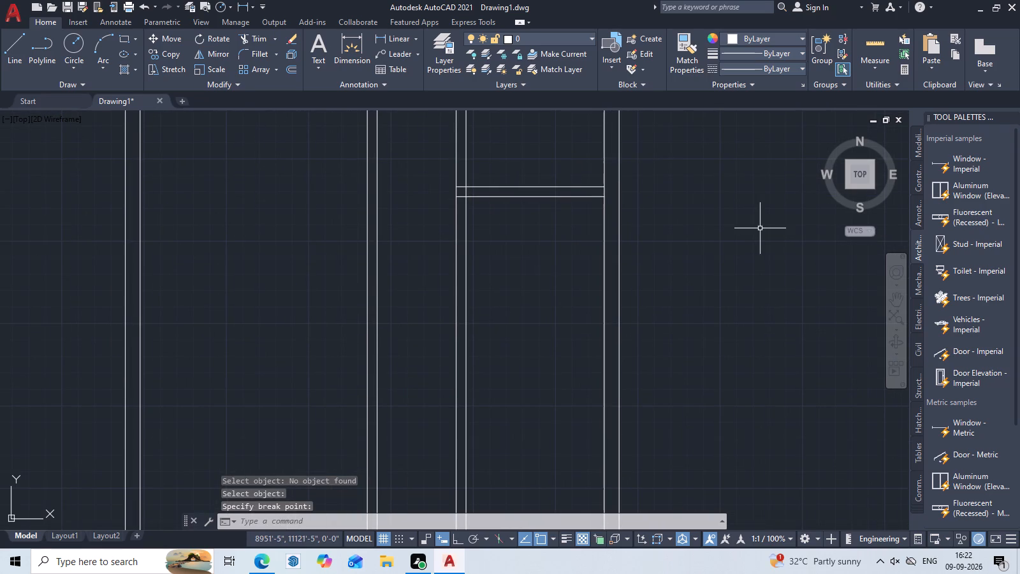
Offset the lower segment of the right outer wall's inner line 5'2" to the left.
{"action": "type", "text": "o"}
{"action": "key", "text": "space"}
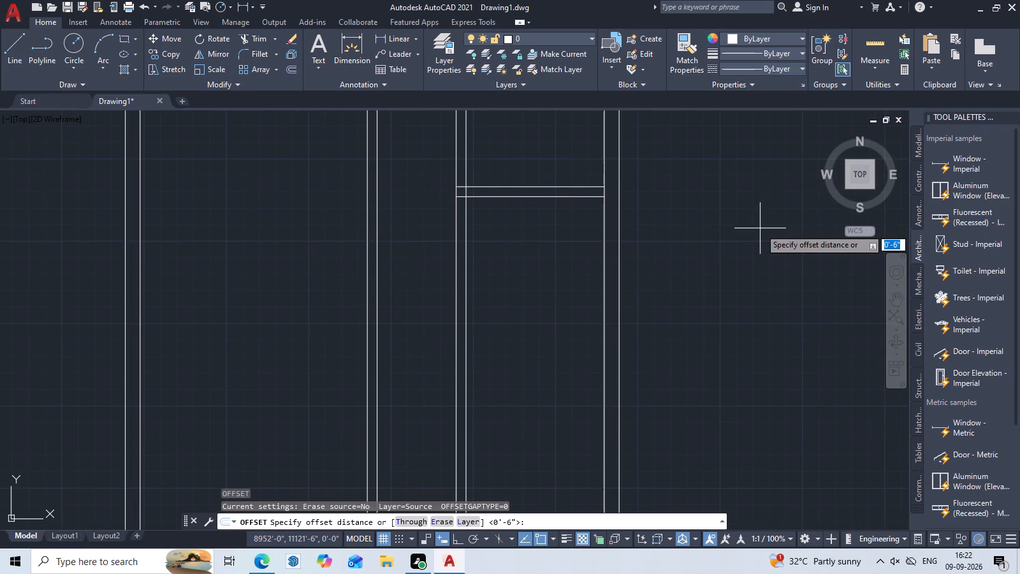
{"action": "type", "text": "5'2\""}
{"action": "key", "text": "space"}
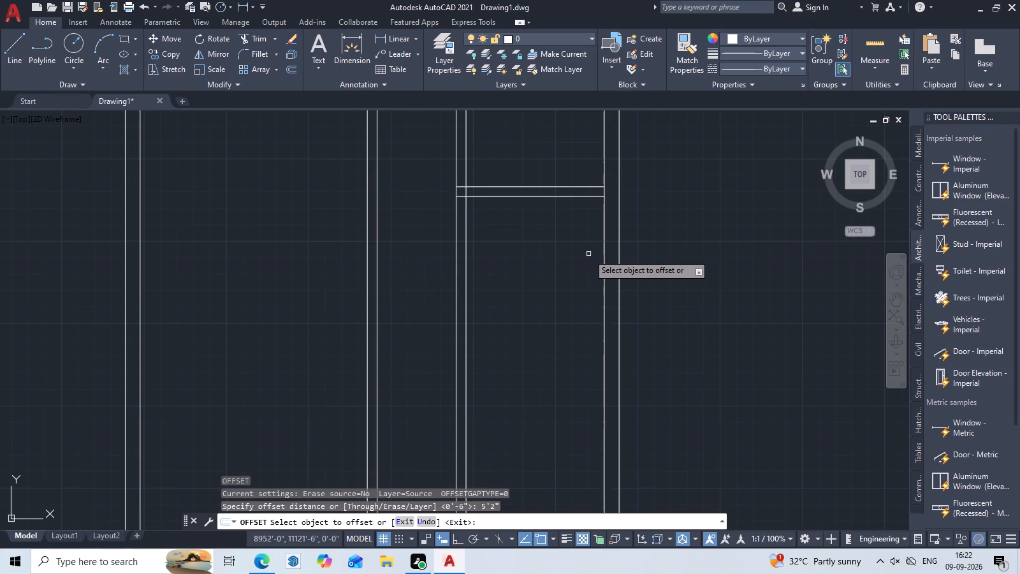
{"action": "left_click", "coordinate": [603, 250]}
{"action": "double_click", "coordinate": [526, 263]}
{"action": "middle_click_drag", "start_coordinate": [526, 263], "coordinate": [538, 272]}
{"action": "key", "text": "Escape"}
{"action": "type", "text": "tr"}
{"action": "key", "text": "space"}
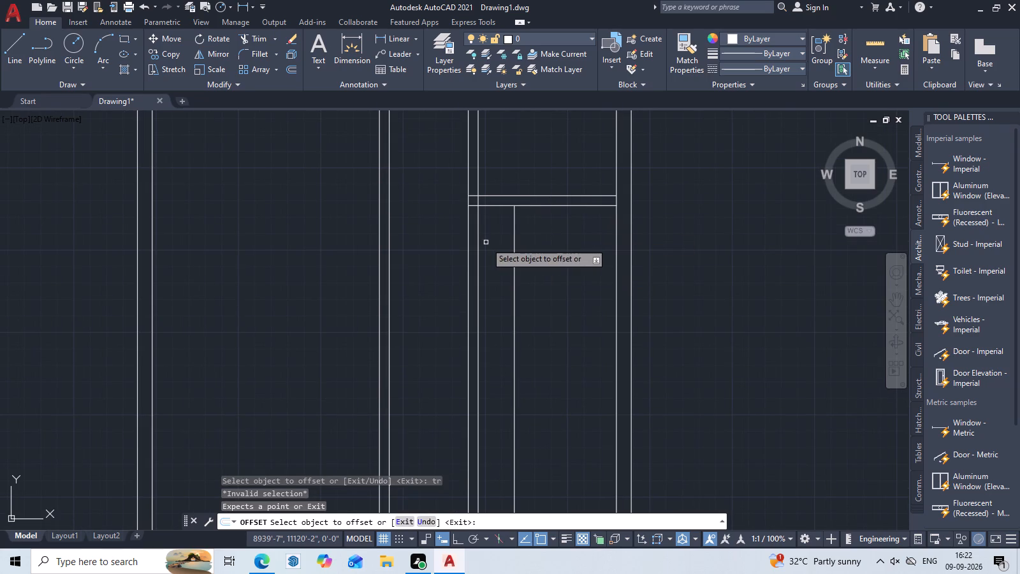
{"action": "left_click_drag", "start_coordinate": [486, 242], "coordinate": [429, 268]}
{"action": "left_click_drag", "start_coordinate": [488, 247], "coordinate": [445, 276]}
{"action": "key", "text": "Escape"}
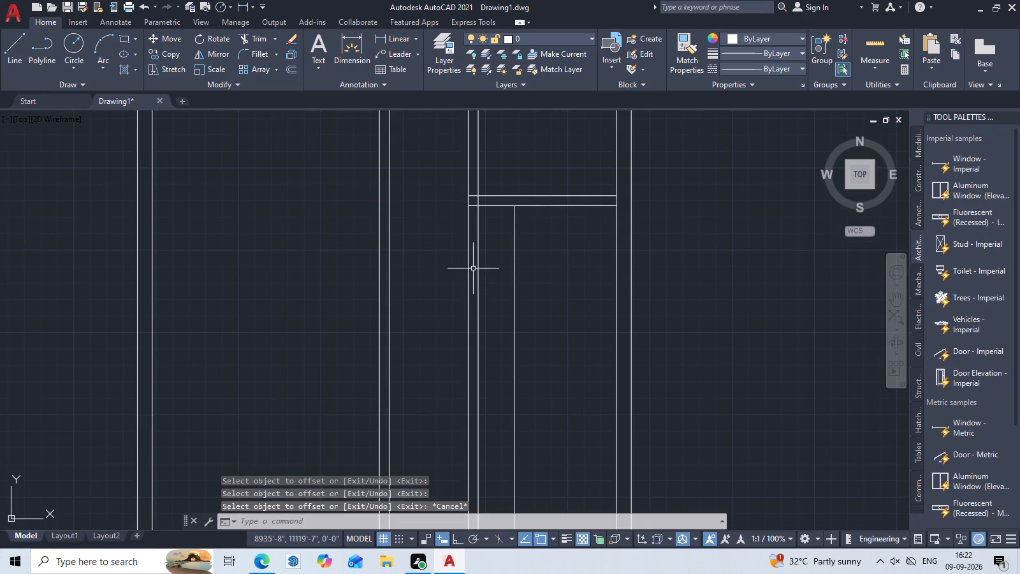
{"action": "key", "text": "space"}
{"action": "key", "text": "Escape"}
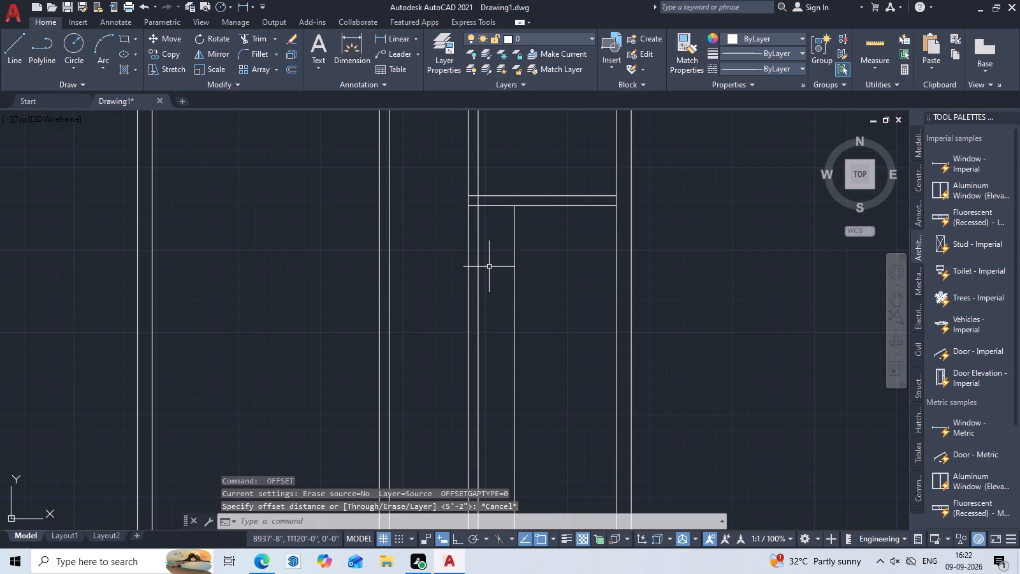
Trim both lines of the right room's left vertical partition below the lowest 6" horizontal partition.
{"action": "type", "text": "tr"}
{"action": "key", "text": "space"}
{"action": "left_click_drag", "start_coordinate": [493, 263], "coordinate": [438, 283]}
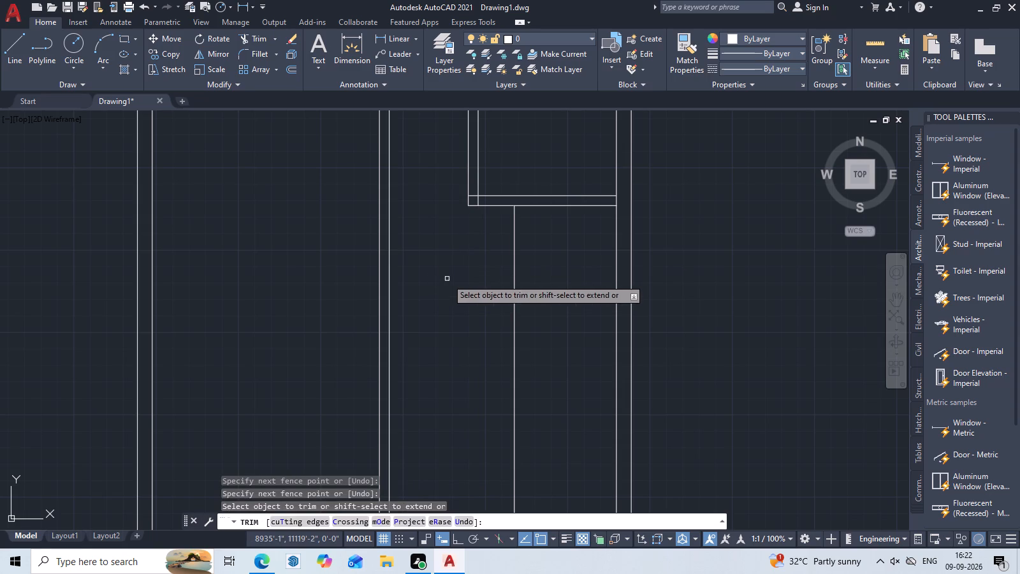
{"action": "key", "text": "Escape"}
Offset the new vertical line below the horizontal partition 6" to the left to form a partition.
{"action": "type", "text": "o 6"}
{"action": "key", "text": "space"}
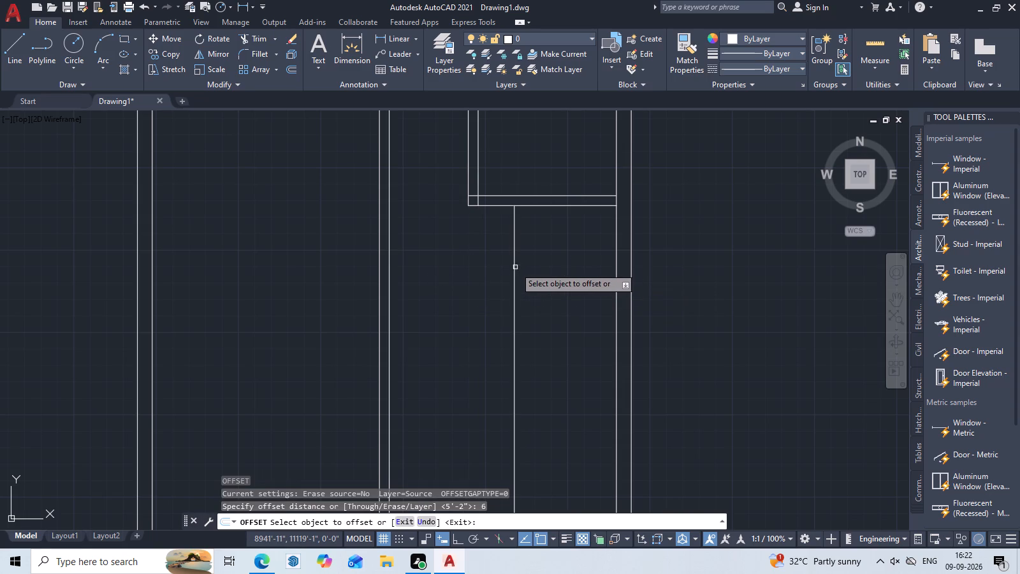
{"action": "left_click", "coordinate": [514, 268]}
{"action": "left_click", "coordinate": [469, 269]}
{"action": "middle_click_drag", "start_coordinate": [529, 270], "coordinate": [489, 241]}
{"action": "key", "text": "Escape"}
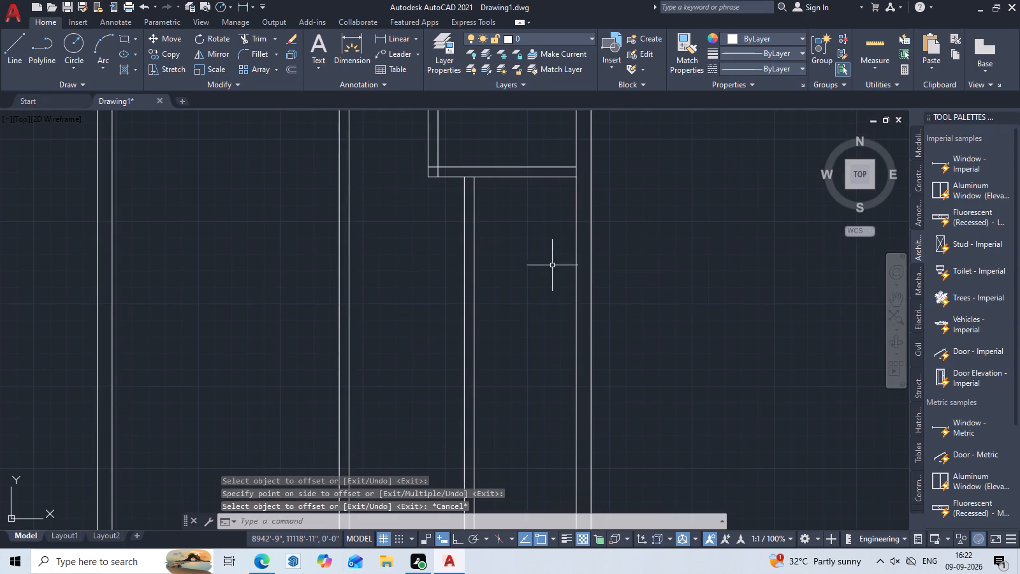
Offset the lower line of the right side's lowest 6" horizontal partition 4' downward.
{"action": "type", "text": "o"}
{"action": "key", "text": "space"}
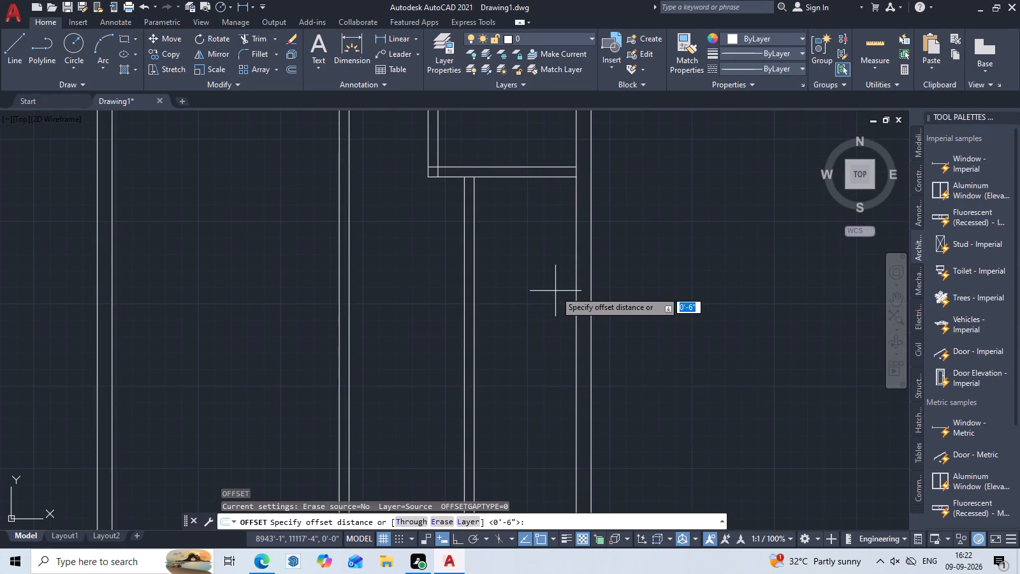
{"action": "type", "text": "4'"}
{"action": "key", "text": "space"}
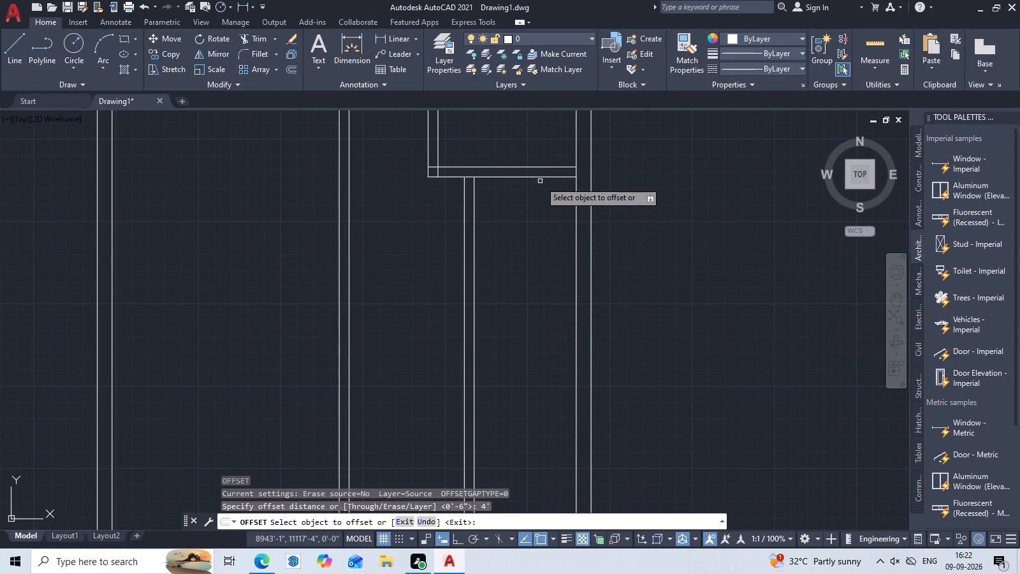
{"action": "left_click", "coordinate": [540, 177]}
{"action": "left_click", "coordinate": [527, 270]}
{"action": "key", "text": "space"}
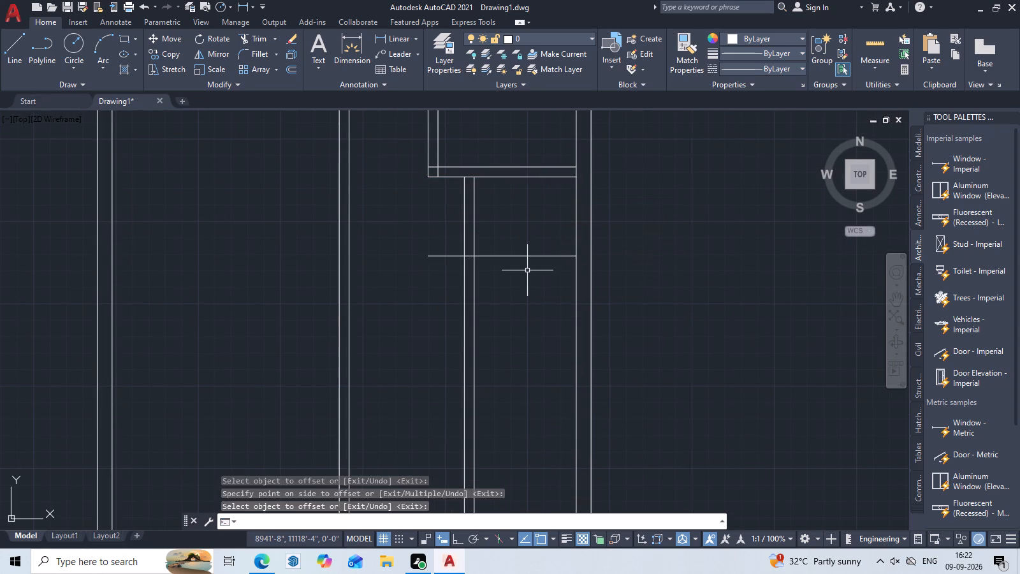
Offset the new horizontal line 6" downward to form a partition.
{"action": "key", "text": "space"}
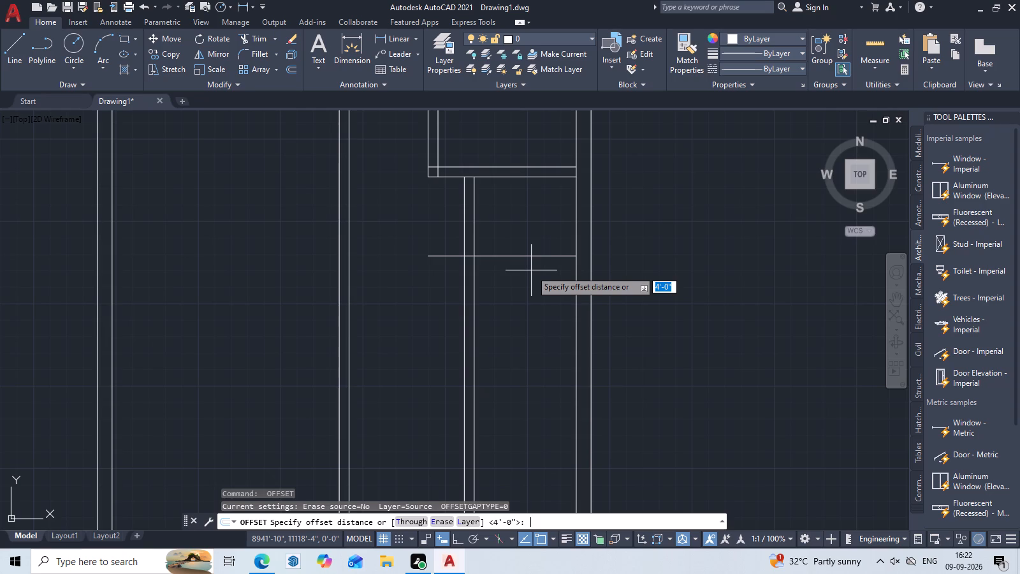
{"action": "type", "text": "6"}
{"action": "key", "text": "space"}
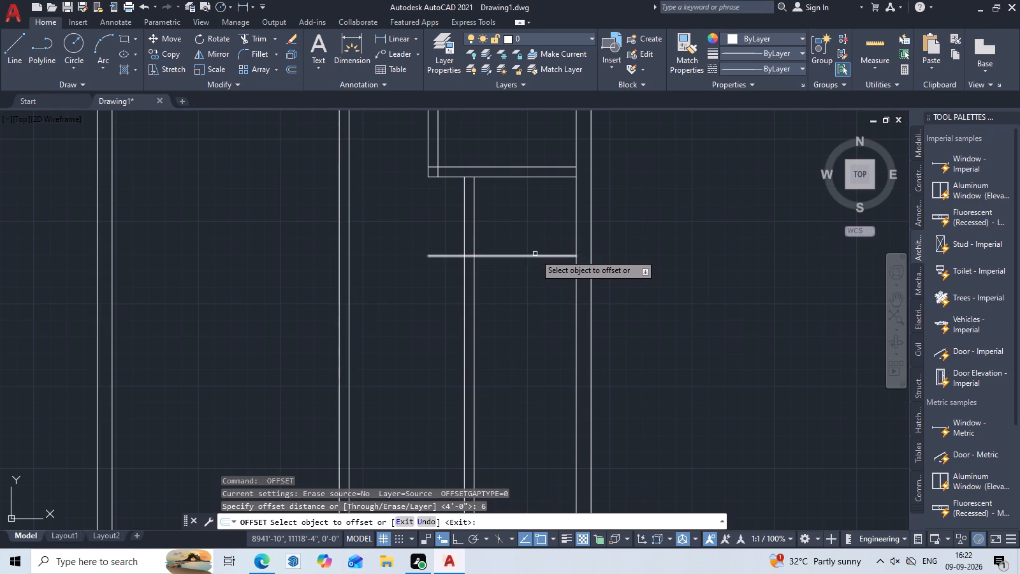
{"action": "left_click", "coordinate": [535, 254]}
{"action": "left_click", "coordinate": [530, 254]}
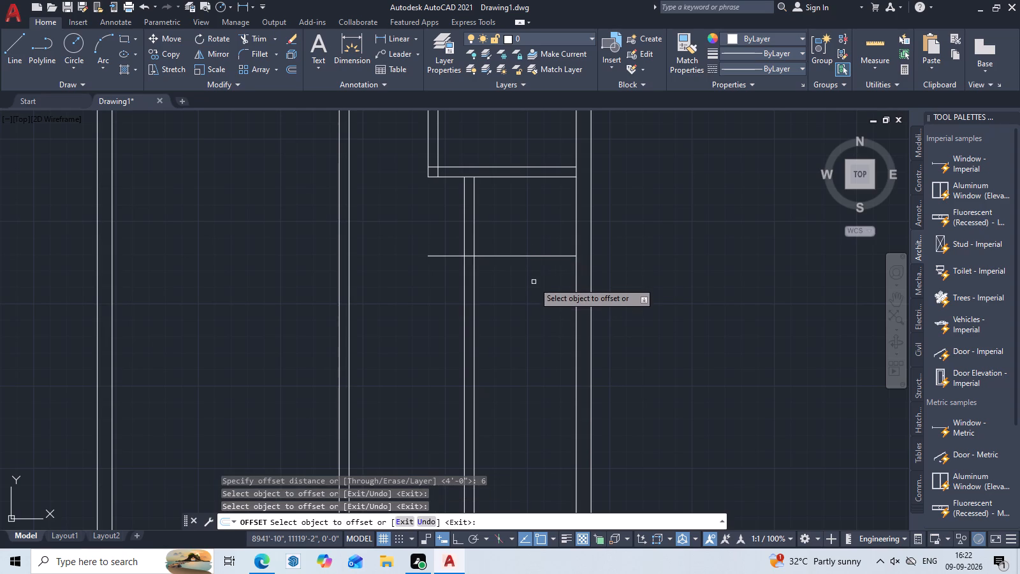
{"action": "left_click", "coordinate": [536, 256]}
{"action": "double_click", "coordinate": [537, 280]}
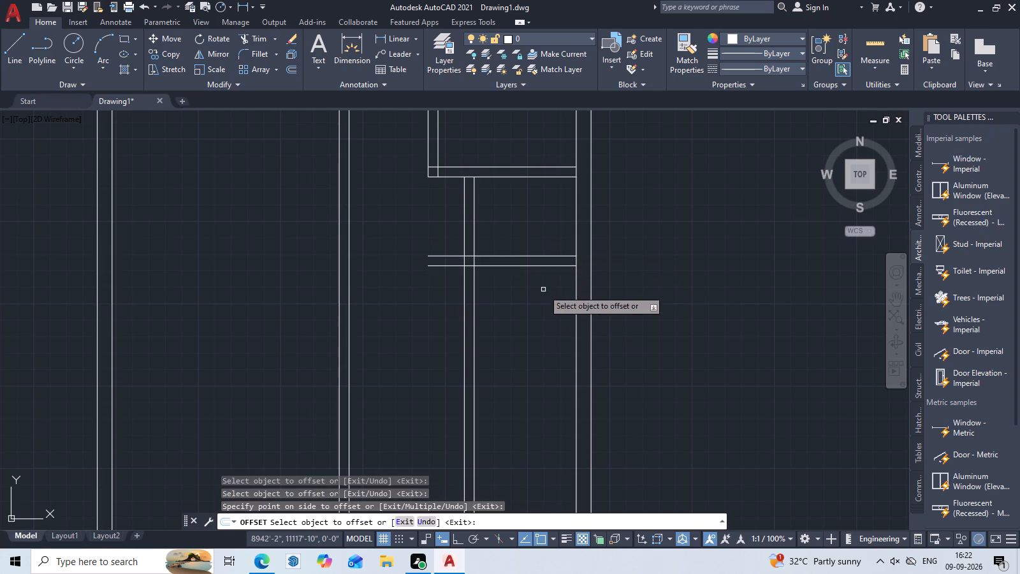
{"action": "key", "text": "Escape"}
Trim both lines of the new horizontal partition where they extend left of the short vertical partition.
{"action": "type", "text": "tr"}
{"action": "key", "text": "space"}
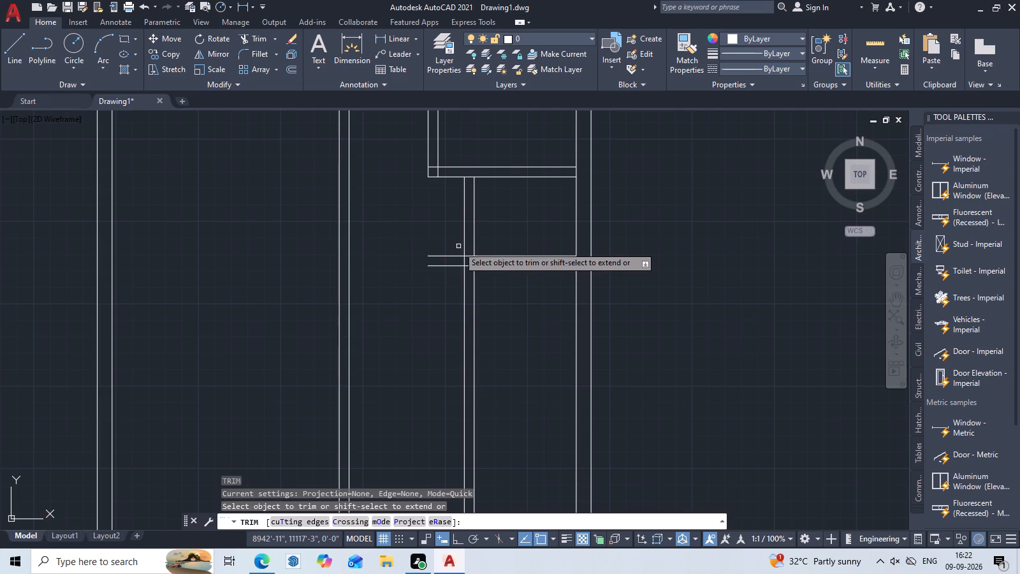
{"action": "left_click", "coordinate": [454, 248]}
{"action": "left_click_drag", "start_coordinate": [454, 248], "coordinate": [449, 276]}
{"action": "left_click", "coordinate": [449, 276]}
{"action": "middle_click_drag", "start_coordinate": [518, 318], "coordinate": [518, 325]}
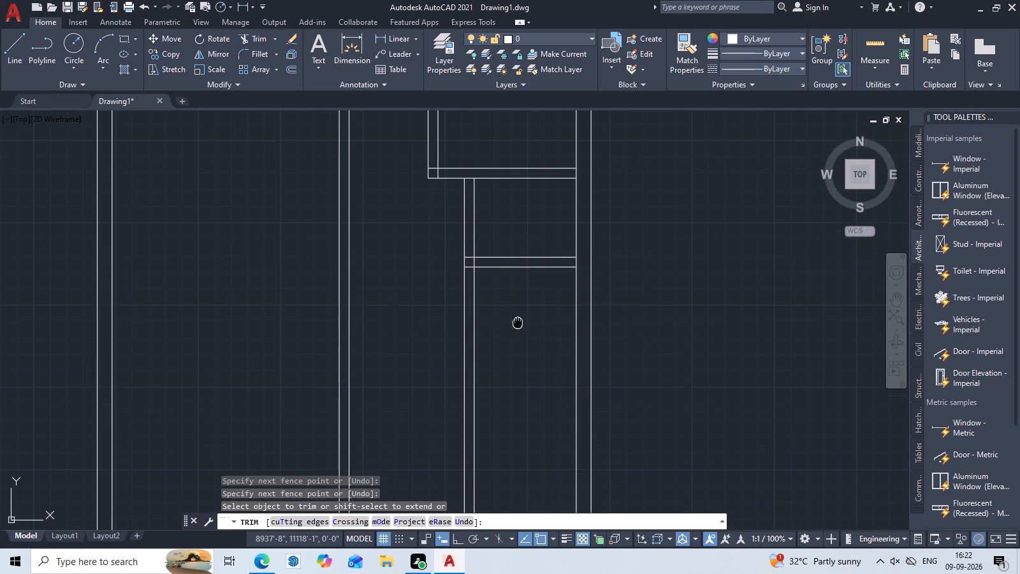
{"action": "middle_click_drag", "start_coordinate": [518, 325], "coordinate": [520, 357]}
{"action": "scroll", "coordinate": [518, 350], "scroll_direction": "up", "scroll_amount": 2}
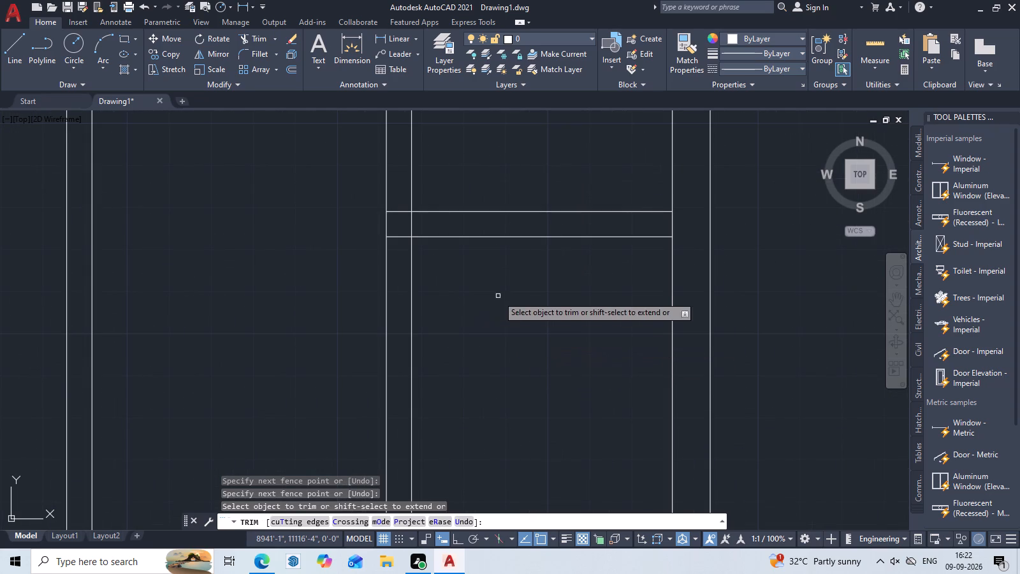
{"action": "scroll", "coordinate": [506, 306], "scroll_direction": "down", "scroll_amount": 3}
{"action": "middle_click_drag", "start_coordinate": [523, 317], "coordinate": [620, 363]}
{"action": "scroll", "coordinate": [620, 363], "scroll_direction": "up", "scroll_amount": 2}
{"action": "middle_click_drag", "start_coordinate": [620, 368], "coordinate": [506, 311]}
{"action": "scroll", "coordinate": [495, 318], "scroll_direction": "down", "scroll_amount": 1}
{"action": "middle_click_drag", "start_coordinate": [495, 318], "coordinate": [500, 351]}
{"action": "key", "text": "Escape"}
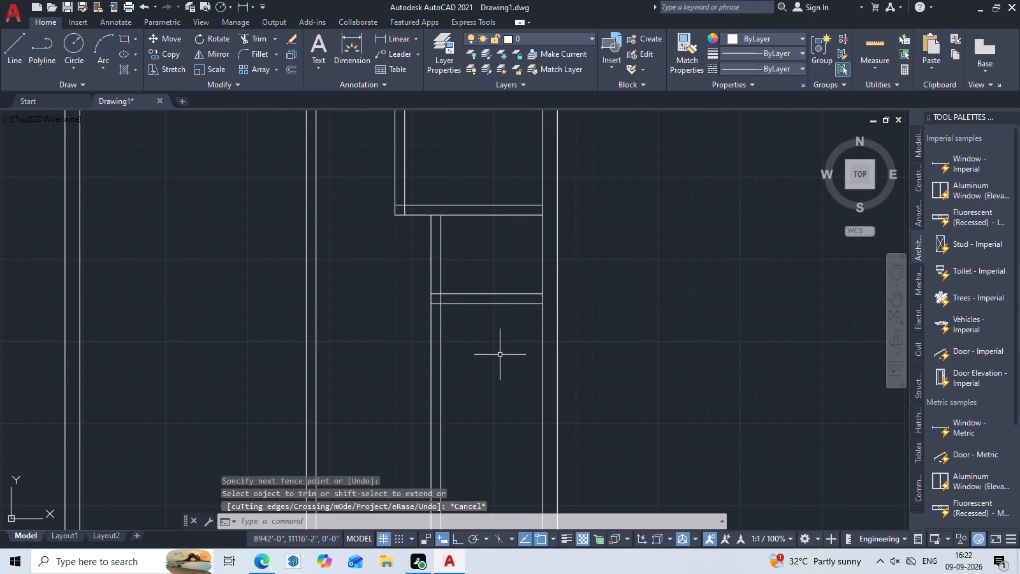
Trim both lines of the short vertical partition below the new 6" horizontal partition.
{"action": "scroll", "coordinate": [489, 346], "scroll_direction": "down", "scroll_amount": 1}
{"action": "middle_click_drag", "start_coordinate": [492, 346], "coordinate": [520, 372]}
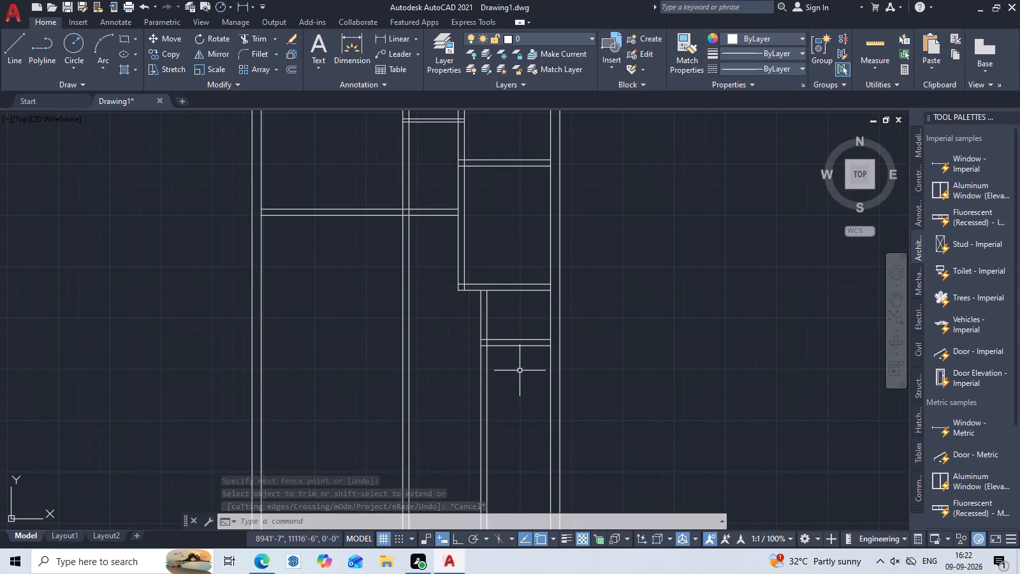
{"action": "key", "text": "Escape"}
{"action": "type", "text": "tr"}
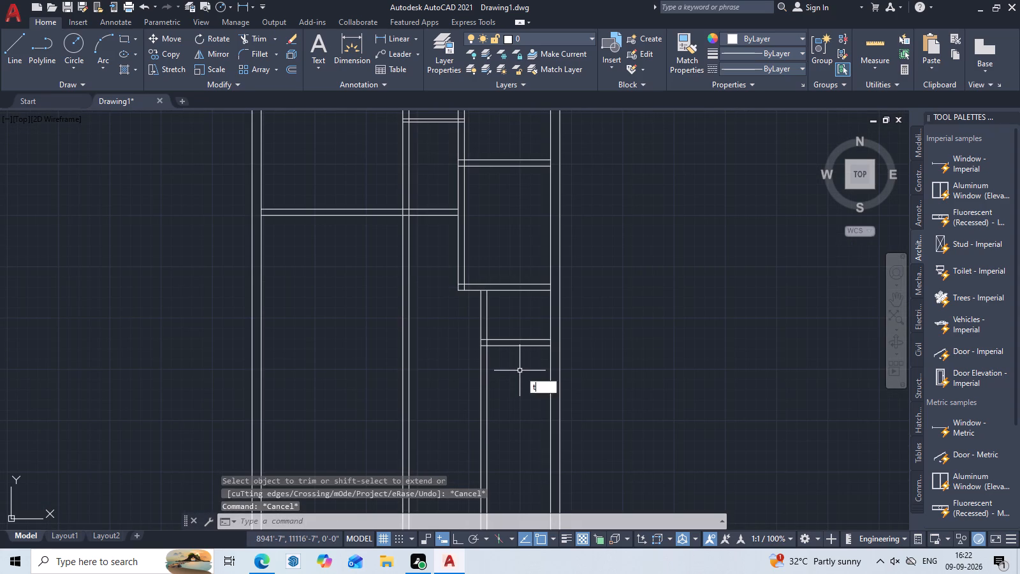
{"action": "key", "text": "space"}
{"action": "left_click", "coordinate": [487, 370]}
{"action": "left_click_drag", "start_coordinate": [487, 370], "coordinate": [472, 373]}
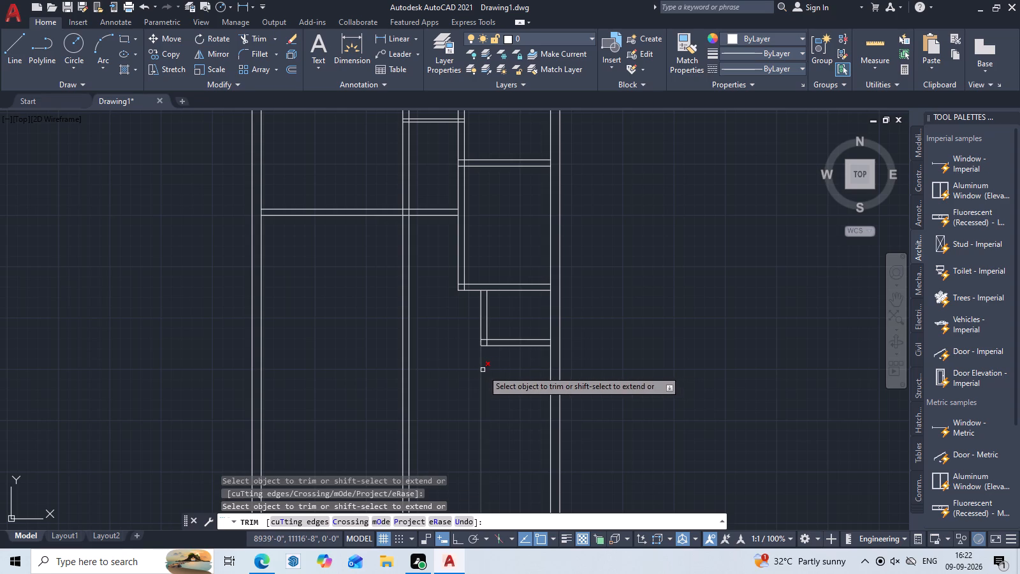
{"action": "left_click", "coordinate": [483, 370]}
{"action": "key", "text": "Escape"}
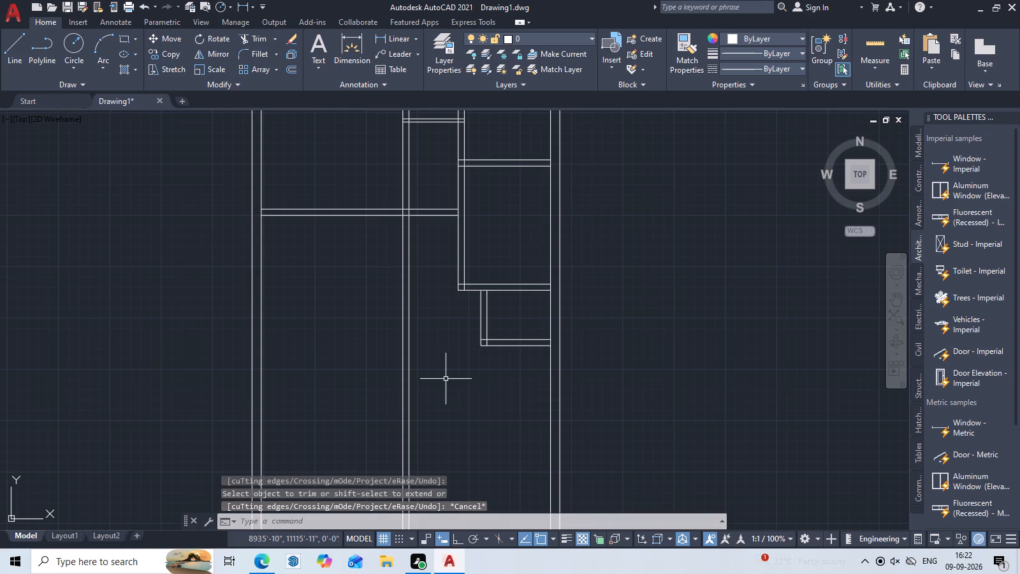
Offset the lower line of the upper-left room's bottom horizontal partition 10' downward.
{"action": "scroll", "coordinate": [444, 379], "scroll_direction": "down", "scroll_amount": 1}
{"action": "middle_click_drag", "start_coordinate": [444, 379], "coordinate": [492, 435]}
{"action": "scroll", "coordinate": [487, 361], "scroll_direction": "up", "scroll_amount": 1}
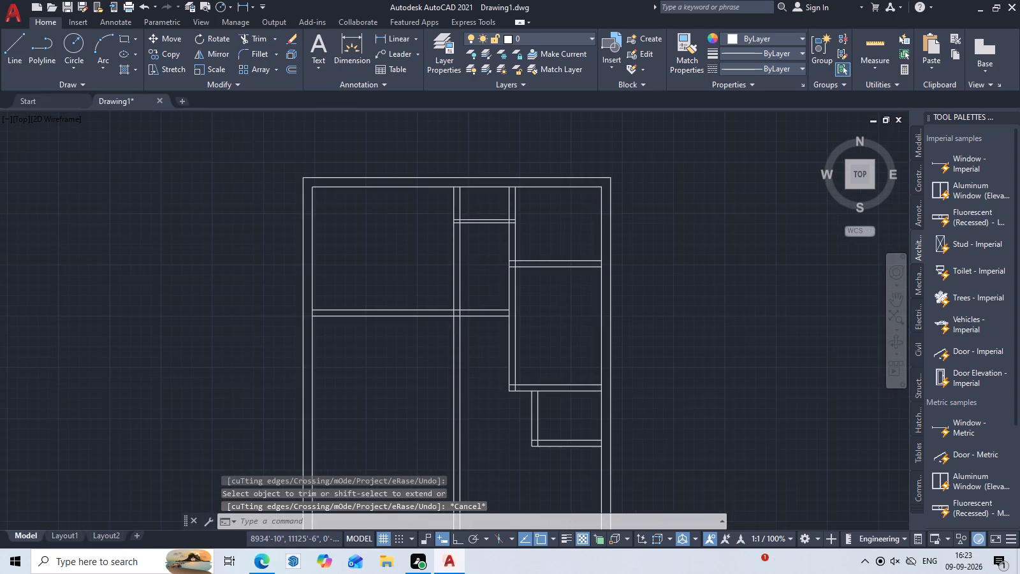
{"action": "scroll", "coordinate": [487, 361], "scroll_direction": "up", "scroll_amount": 1}
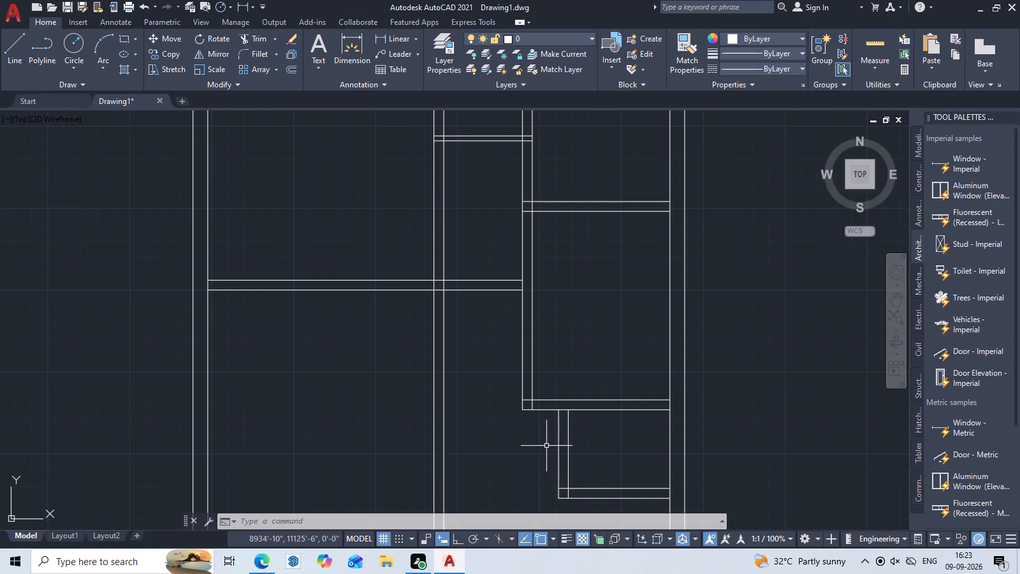
{"action": "middle_click_drag", "start_coordinate": [517, 452], "coordinate": [520, 452]}
{"action": "middle_click_drag", "start_coordinate": [520, 452], "coordinate": [606, 427]}
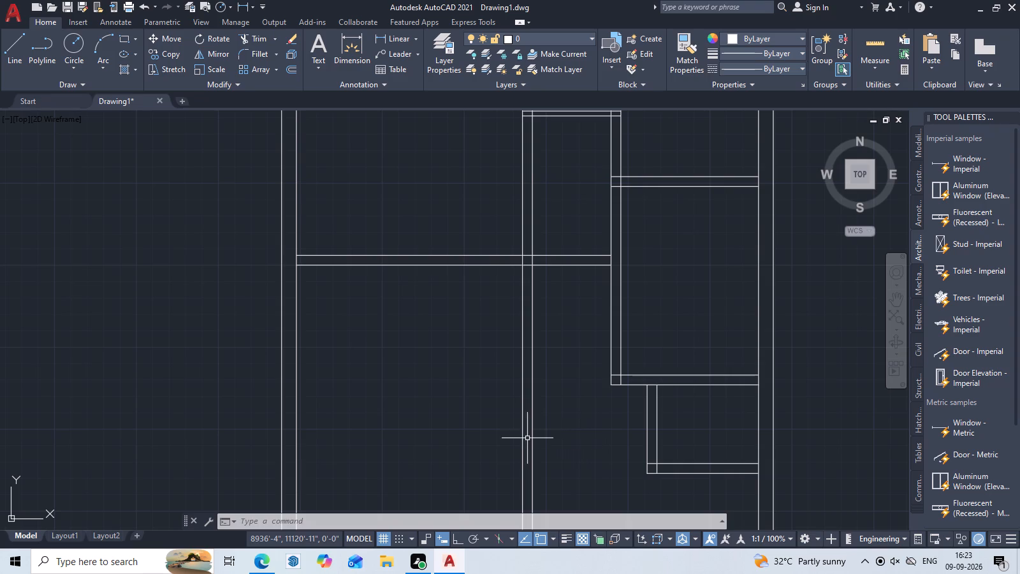
{"action": "middle_click_drag", "start_coordinate": [477, 386], "coordinate": [497, 535]}
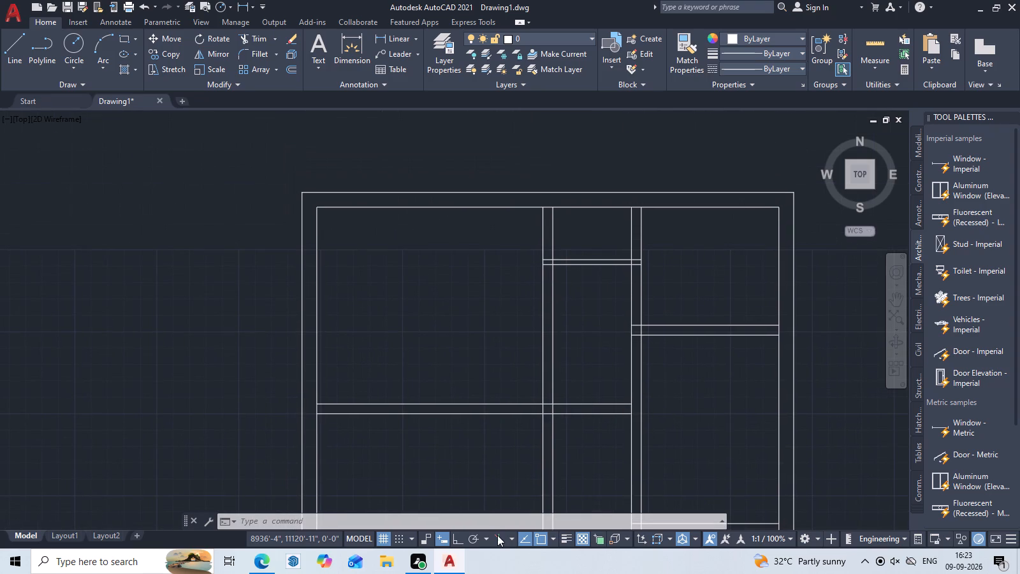
{"action": "type", "text": "o"}
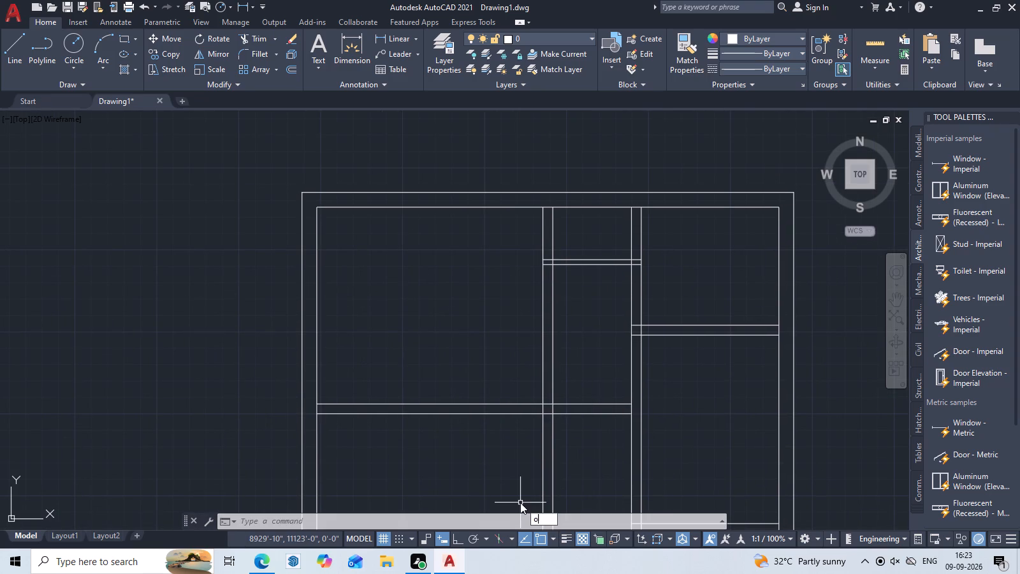
{"action": "key", "text": "space"}
{"action": "type", "text": "10"}
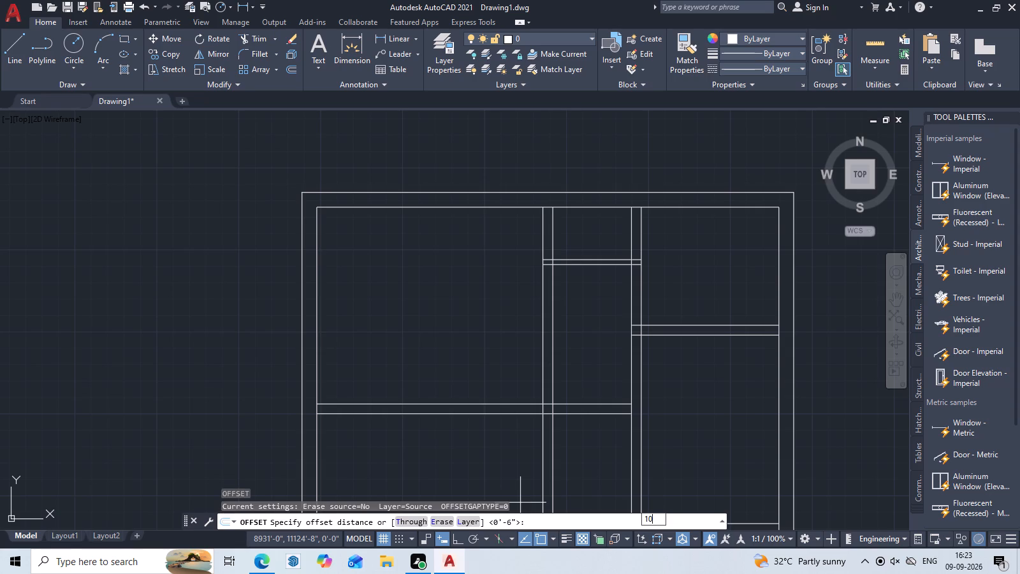
{"action": "type", "text": "'"}
{"action": "key", "text": "space"}
{"action": "middle_click_drag", "start_coordinate": [549, 476], "coordinate": [553, 372]}
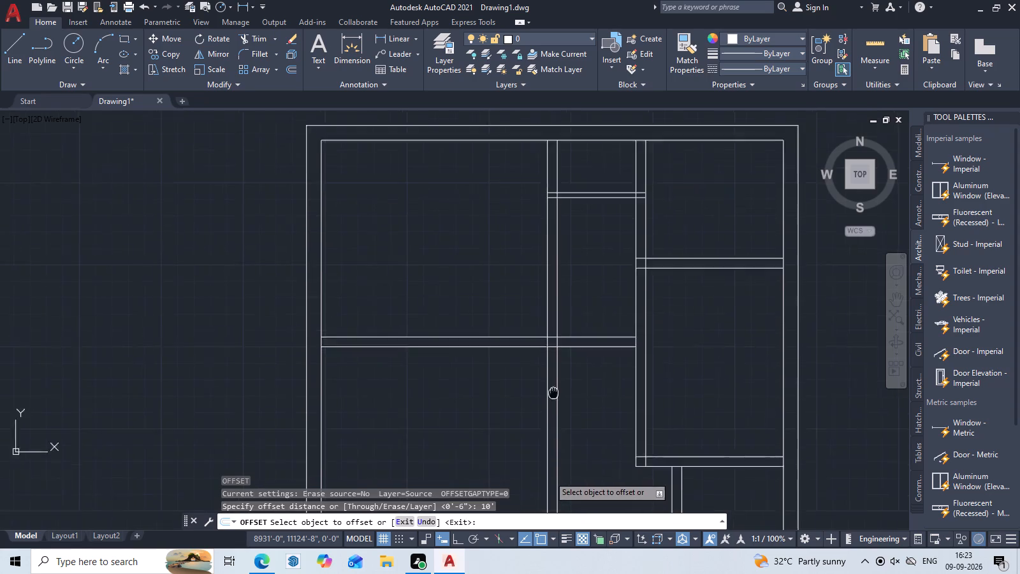
{"action": "middle_click_drag", "start_coordinate": [553, 372], "coordinate": [553, 337]}
{"action": "left_click", "coordinate": [423, 276]}
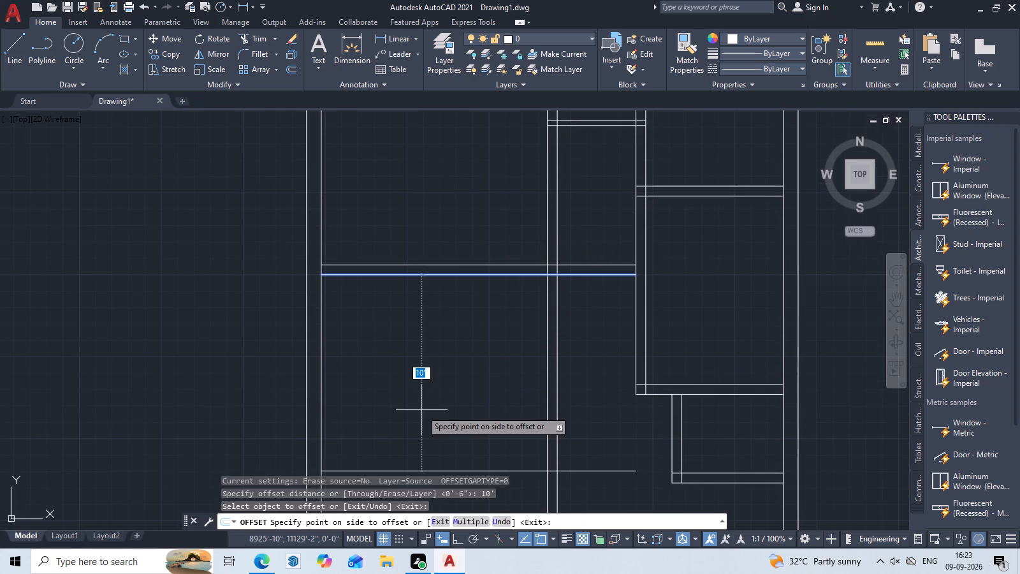
{"action": "left_click", "coordinate": [421, 410]}
{"action": "middle_click_drag", "start_coordinate": [453, 436], "coordinate": [463, 314]}
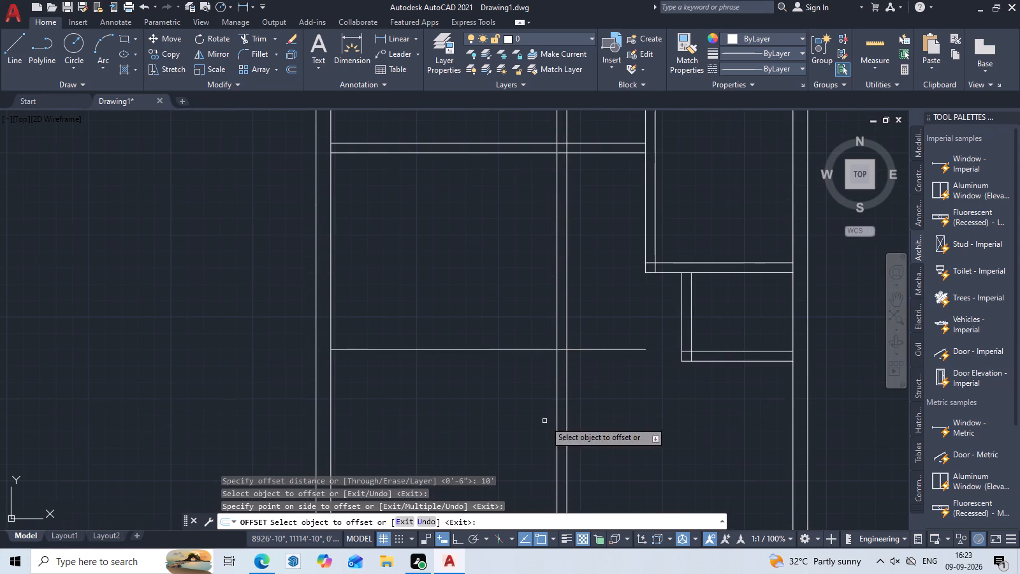
Offset the new horizontal line in the left part of the plan 6" downward to form a partition.
{"action": "key", "text": "space"}
{"action": "key", "text": "space"}
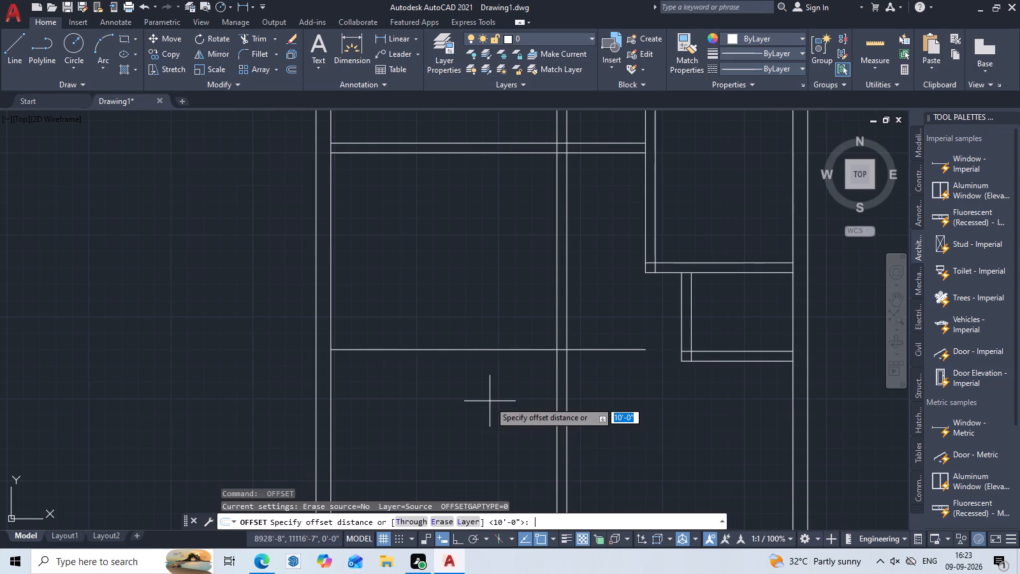
{"action": "type", "text": "6"}
{"action": "key", "text": "space"}
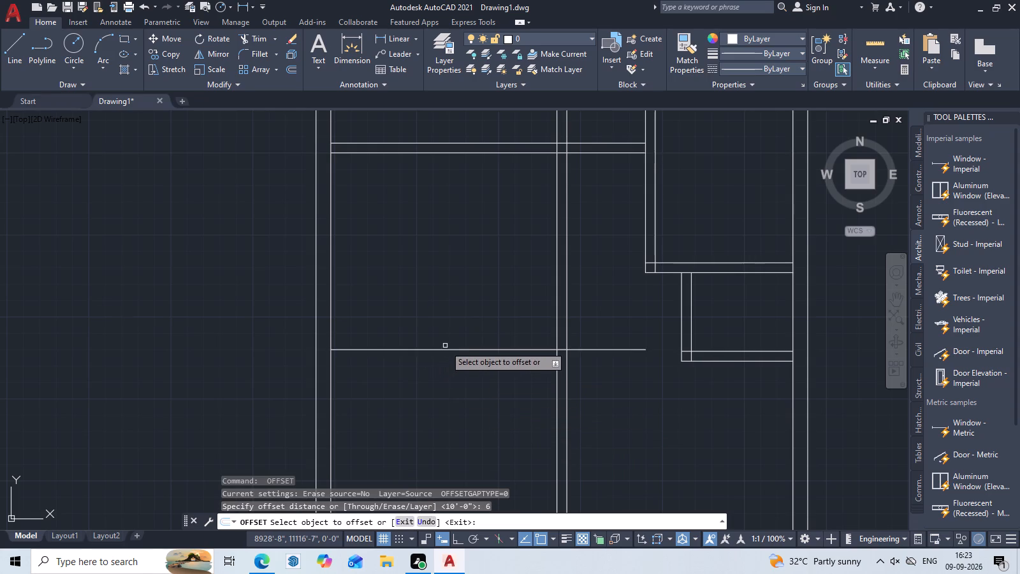
{"action": "left_click", "coordinate": [450, 351]}
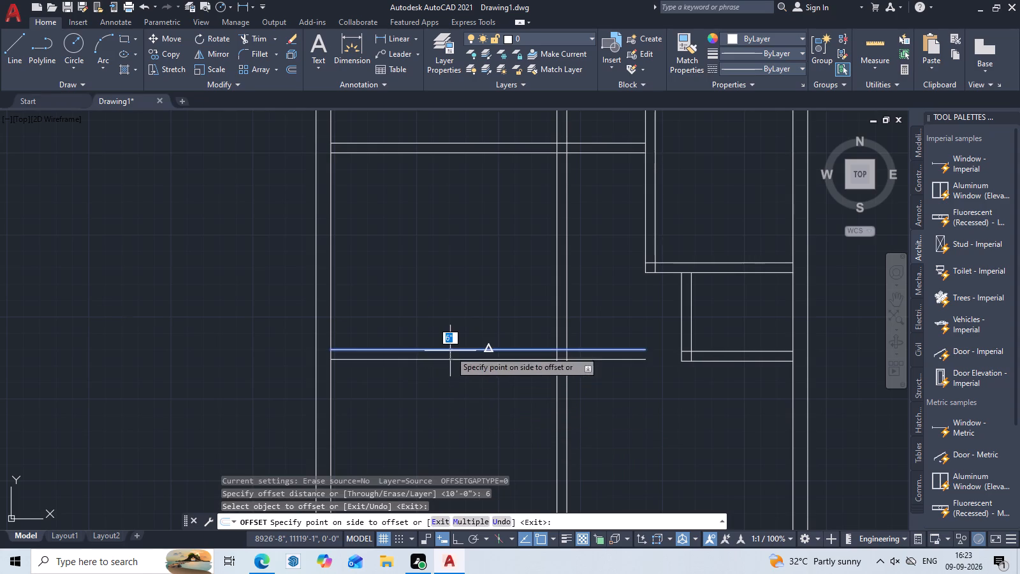
{"action": "left_click", "coordinate": [450, 369]}
{"action": "key", "text": "Escape"}
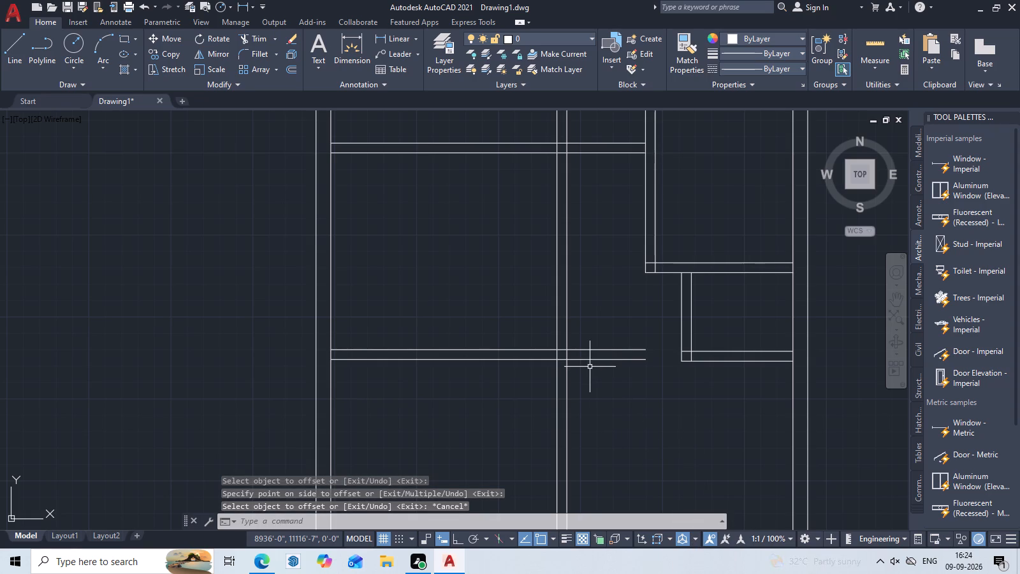
Trim both lines of the new left-side horizontal partition where they extend right of the long central vertical partition.
{"action": "key", "text": "Escape"}
{"action": "type", "text": "tr"}
{"action": "key", "text": "space"}
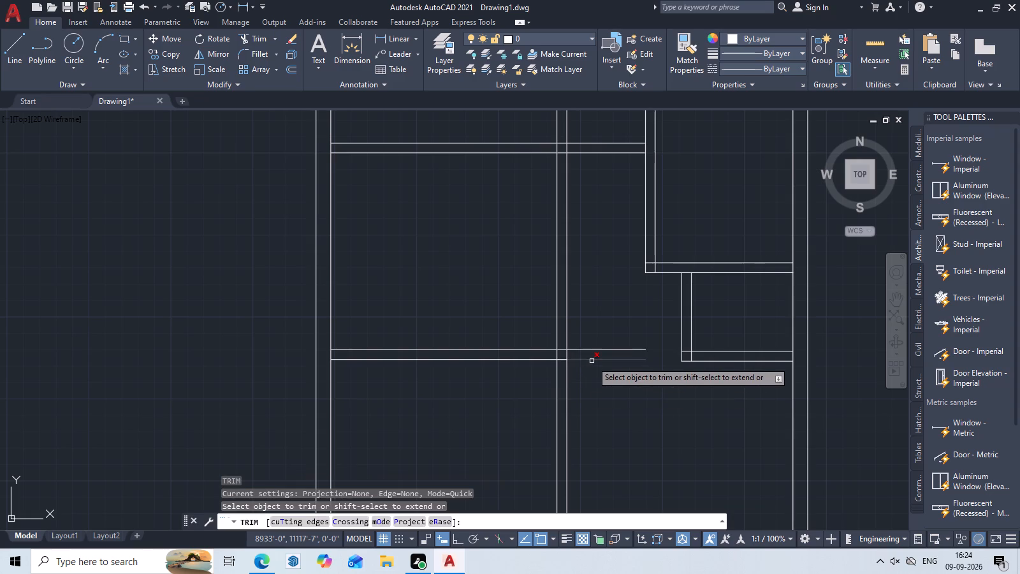
{"action": "left_click", "coordinate": [602, 350]}
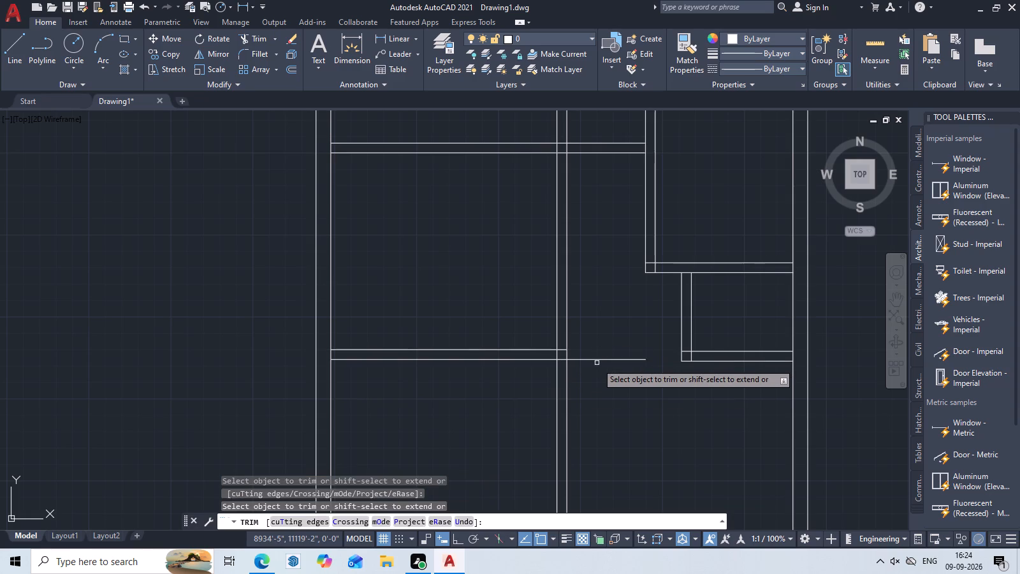
{"action": "left_click", "coordinate": [599, 360]}
{"action": "key", "text": "Escape"}
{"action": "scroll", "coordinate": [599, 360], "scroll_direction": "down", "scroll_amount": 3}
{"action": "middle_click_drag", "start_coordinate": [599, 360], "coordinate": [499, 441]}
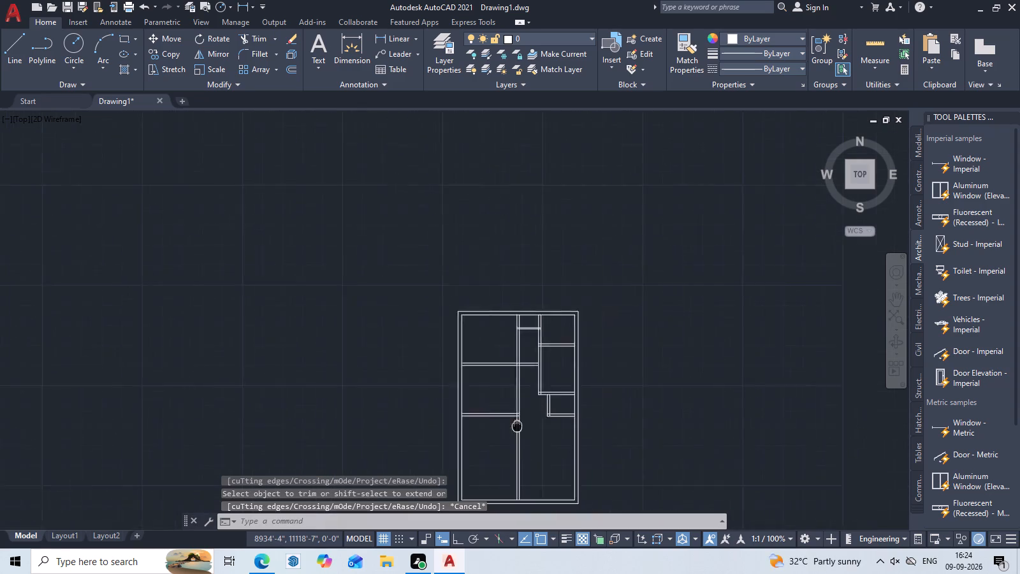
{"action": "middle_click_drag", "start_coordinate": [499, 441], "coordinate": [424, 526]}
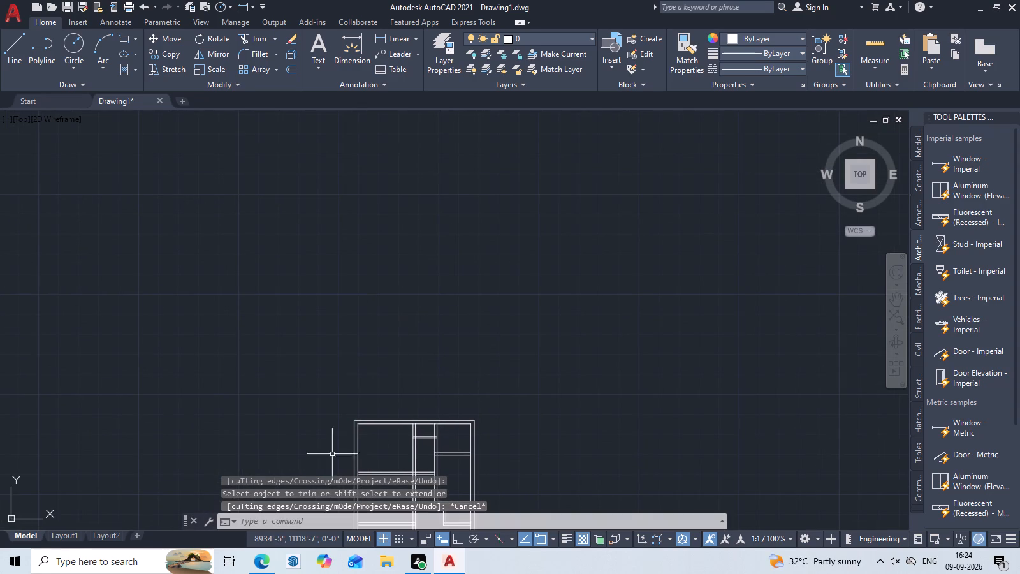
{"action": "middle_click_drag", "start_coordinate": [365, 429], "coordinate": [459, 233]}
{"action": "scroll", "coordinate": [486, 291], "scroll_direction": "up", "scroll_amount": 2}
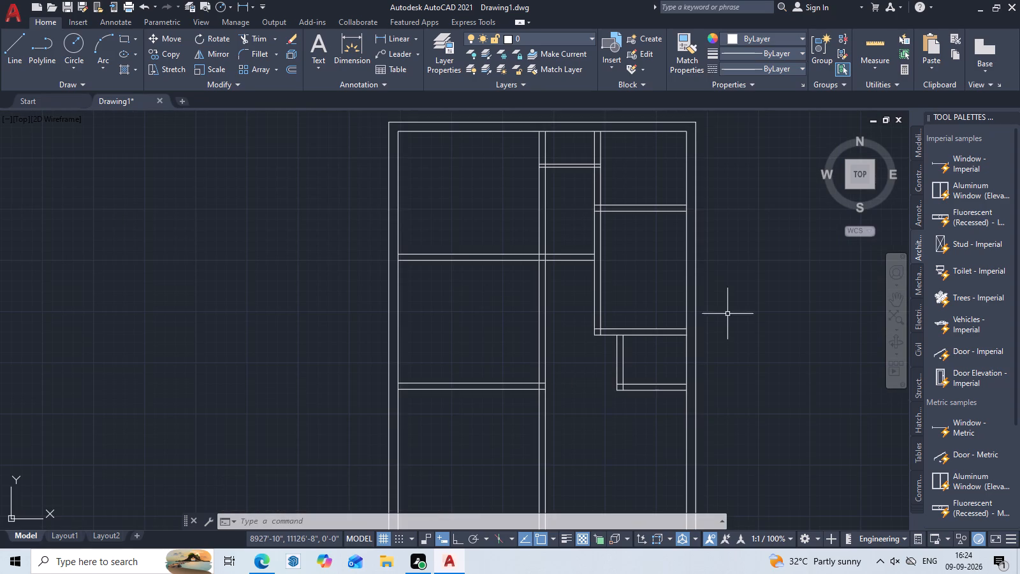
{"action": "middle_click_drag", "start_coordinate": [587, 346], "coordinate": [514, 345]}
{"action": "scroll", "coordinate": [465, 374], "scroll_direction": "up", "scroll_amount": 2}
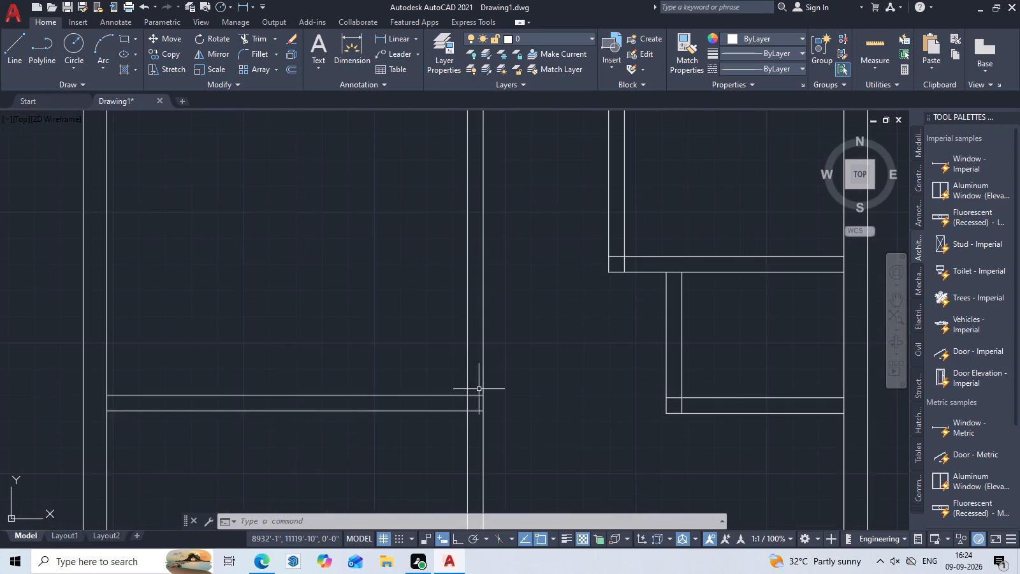
Extend both lines of the left-side horizontal partition rightward to the short vertical partition near the right wall.
{"action": "middle_click_drag", "start_coordinate": [479, 389], "coordinate": [481, 320]}
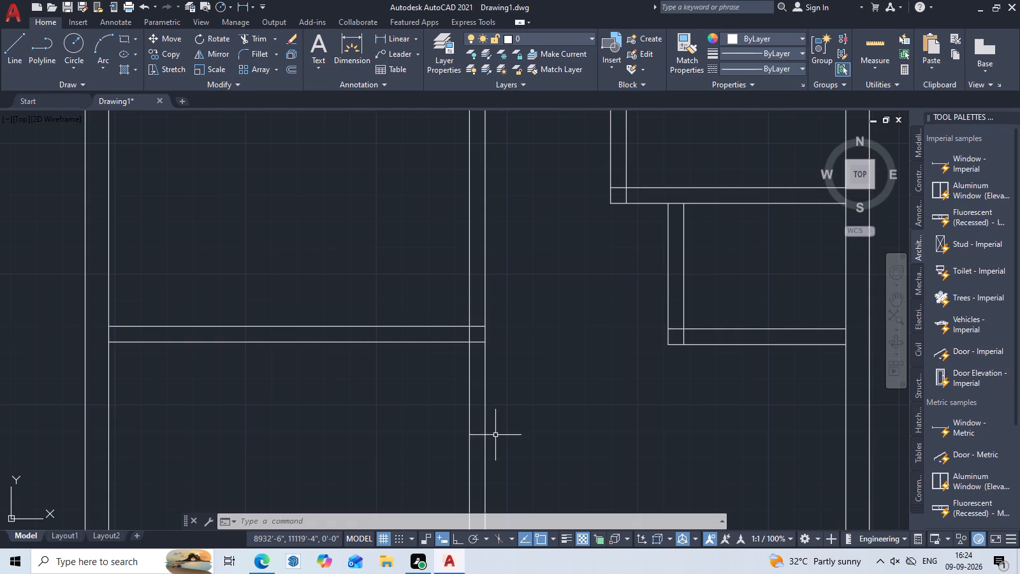
{"action": "scroll", "coordinate": [481, 474], "scroll_direction": "down", "scroll_amount": 1}
{"action": "middle_click_drag", "start_coordinate": [481, 474], "coordinate": [461, 520]}
{"action": "scroll", "coordinate": [516, 376], "scroll_direction": "up", "scroll_amount": 2}
{"action": "scroll", "coordinate": [476, 383], "scroll_direction": "down", "scroll_amount": 1}
{"action": "middle_click_drag", "start_coordinate": [476, 383], "coordinate": [476, 397]}
{"action": "middle_click_drag", "start_coordinate": [517, 426], "coordinate": [532, 342]}
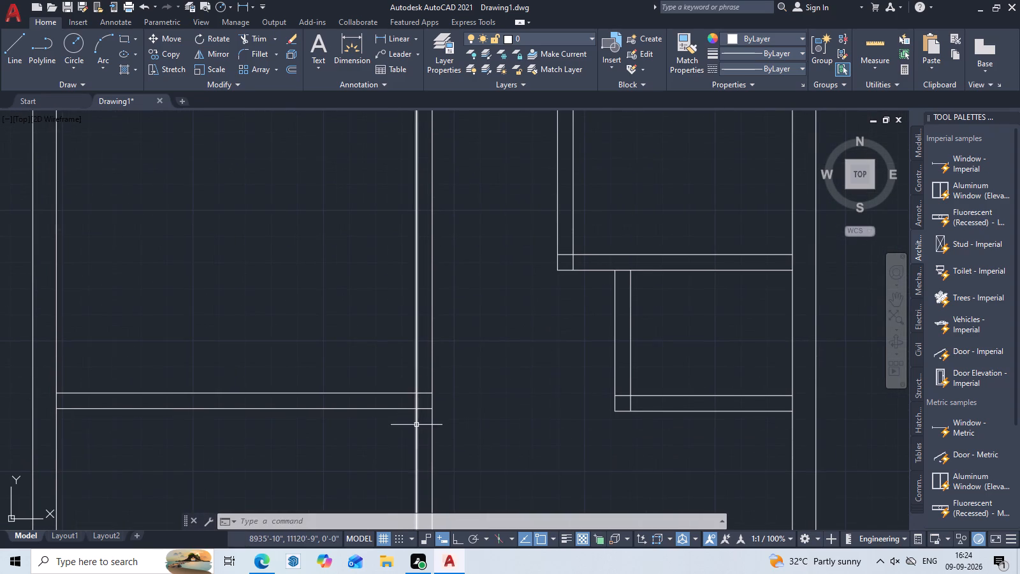
{"action": "key", "text": "Escape"}
{"action": "type", "text": "ex"}
{"action": "key", "text": "space"}
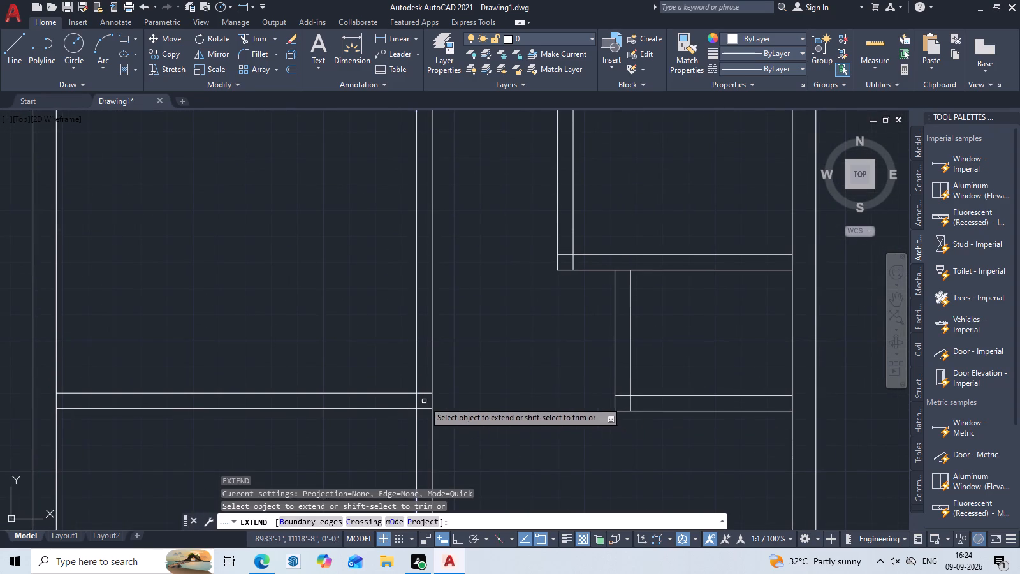
{"action": "left_click", "coordinate": [411, 394]}
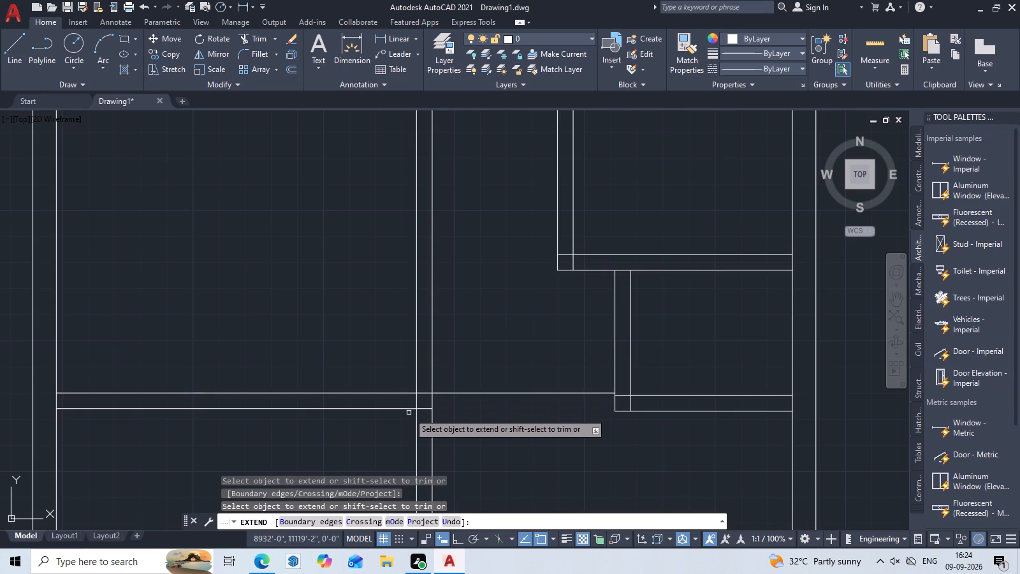
{"action": "left_click", "coordinate": [412, 410]}
{"action": "middle_click_drag", "start_coordinate": [482, 415], "coordinate": [511, 431]}
{"action": "key", "text": "Escape"}
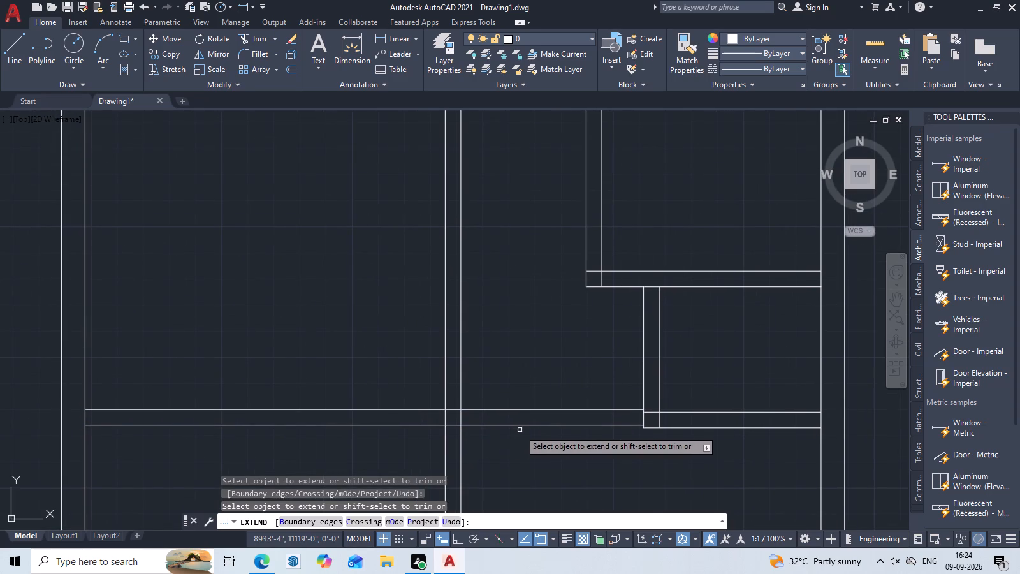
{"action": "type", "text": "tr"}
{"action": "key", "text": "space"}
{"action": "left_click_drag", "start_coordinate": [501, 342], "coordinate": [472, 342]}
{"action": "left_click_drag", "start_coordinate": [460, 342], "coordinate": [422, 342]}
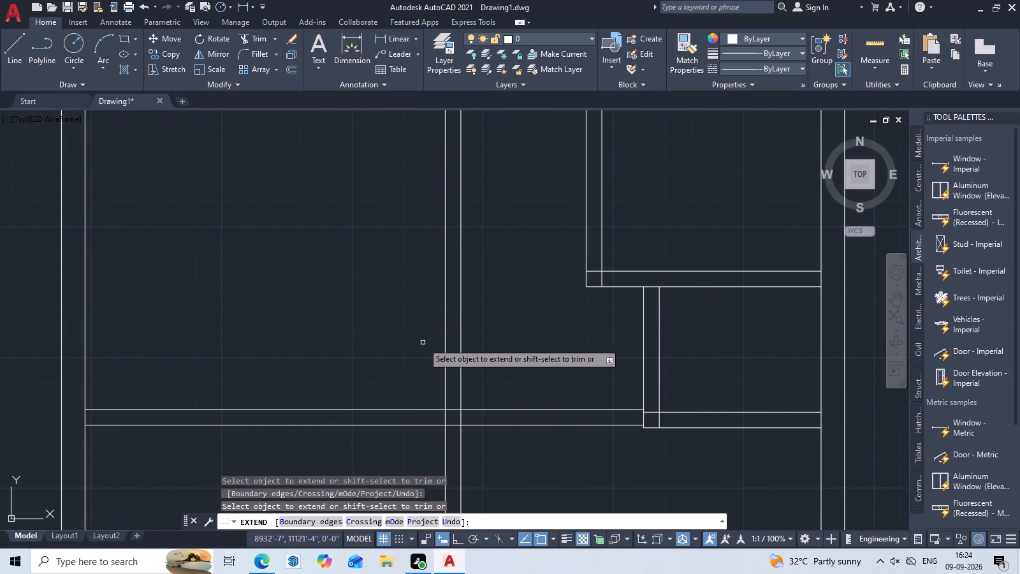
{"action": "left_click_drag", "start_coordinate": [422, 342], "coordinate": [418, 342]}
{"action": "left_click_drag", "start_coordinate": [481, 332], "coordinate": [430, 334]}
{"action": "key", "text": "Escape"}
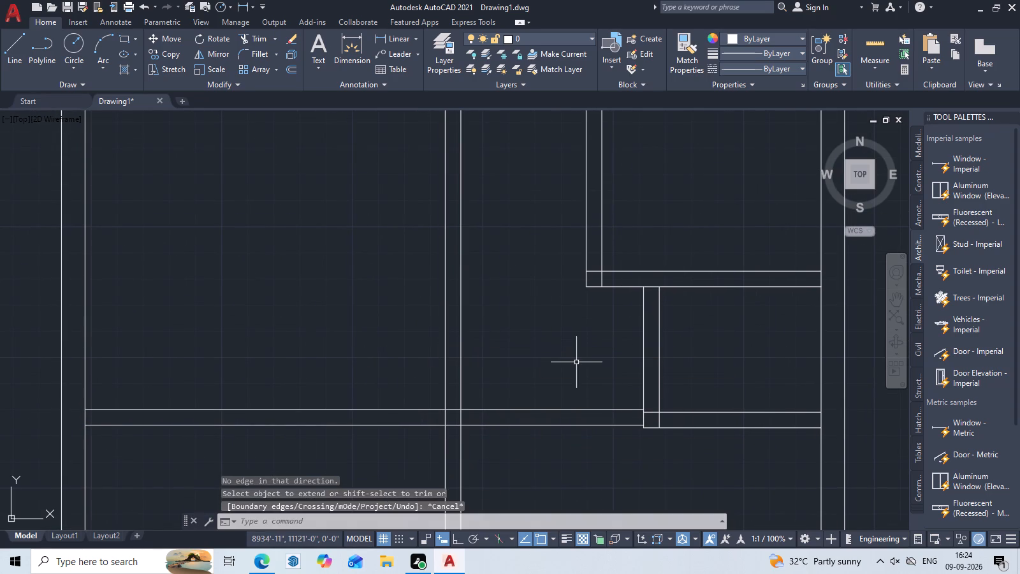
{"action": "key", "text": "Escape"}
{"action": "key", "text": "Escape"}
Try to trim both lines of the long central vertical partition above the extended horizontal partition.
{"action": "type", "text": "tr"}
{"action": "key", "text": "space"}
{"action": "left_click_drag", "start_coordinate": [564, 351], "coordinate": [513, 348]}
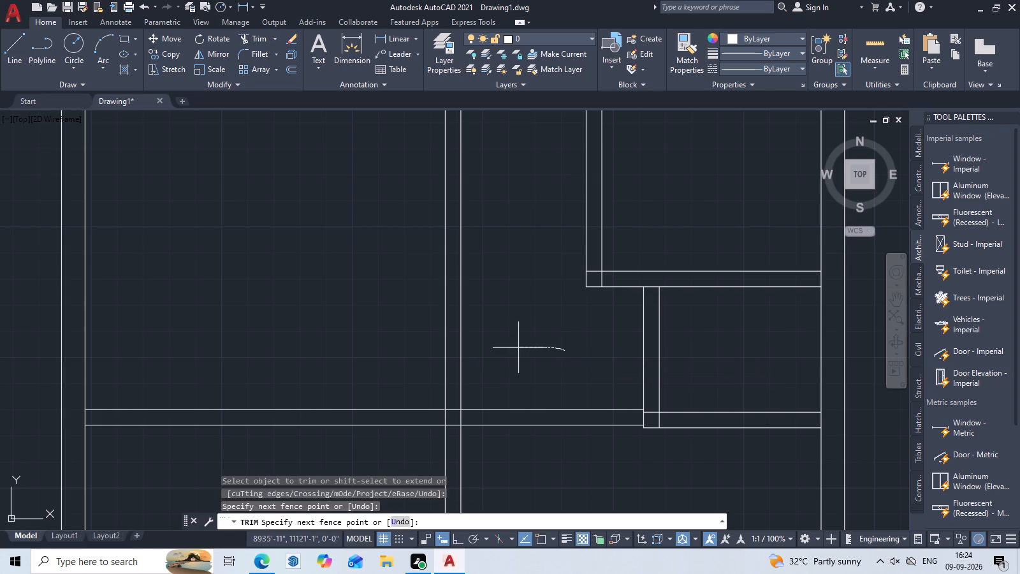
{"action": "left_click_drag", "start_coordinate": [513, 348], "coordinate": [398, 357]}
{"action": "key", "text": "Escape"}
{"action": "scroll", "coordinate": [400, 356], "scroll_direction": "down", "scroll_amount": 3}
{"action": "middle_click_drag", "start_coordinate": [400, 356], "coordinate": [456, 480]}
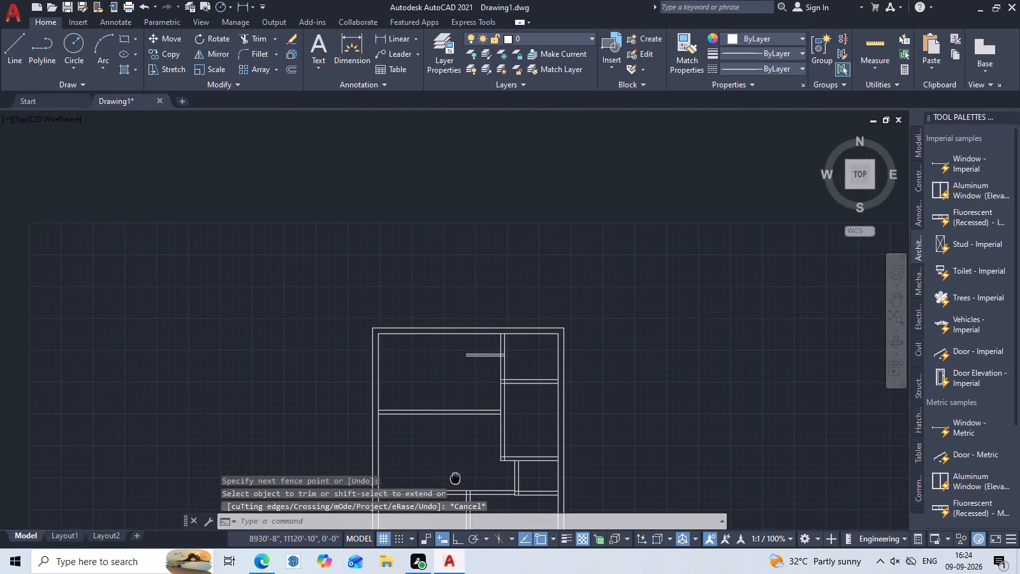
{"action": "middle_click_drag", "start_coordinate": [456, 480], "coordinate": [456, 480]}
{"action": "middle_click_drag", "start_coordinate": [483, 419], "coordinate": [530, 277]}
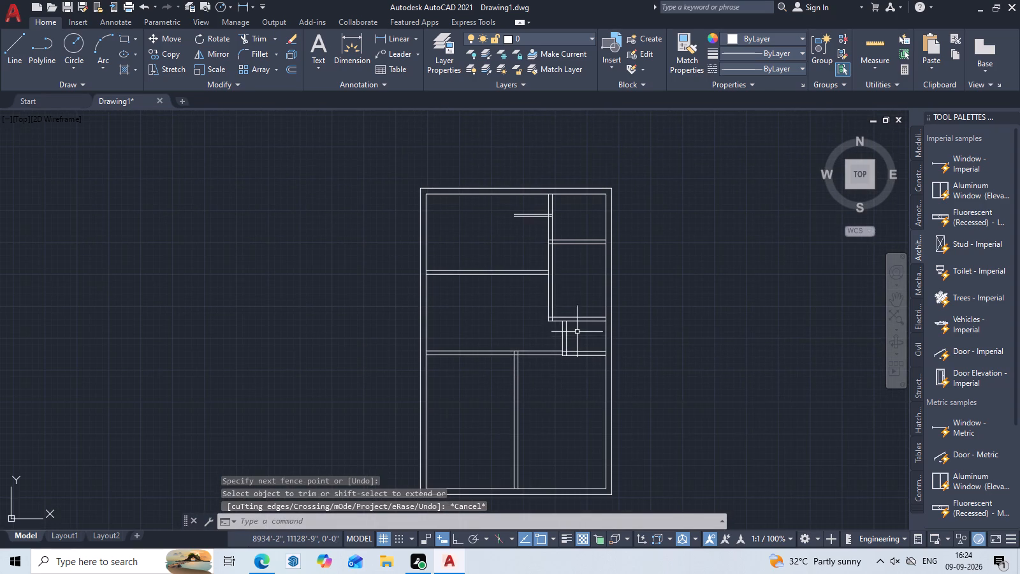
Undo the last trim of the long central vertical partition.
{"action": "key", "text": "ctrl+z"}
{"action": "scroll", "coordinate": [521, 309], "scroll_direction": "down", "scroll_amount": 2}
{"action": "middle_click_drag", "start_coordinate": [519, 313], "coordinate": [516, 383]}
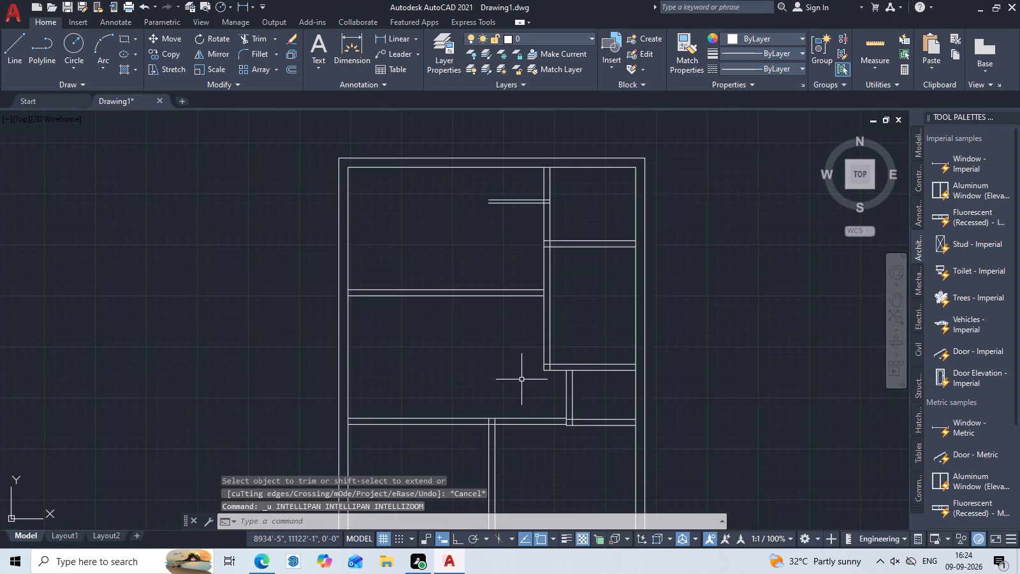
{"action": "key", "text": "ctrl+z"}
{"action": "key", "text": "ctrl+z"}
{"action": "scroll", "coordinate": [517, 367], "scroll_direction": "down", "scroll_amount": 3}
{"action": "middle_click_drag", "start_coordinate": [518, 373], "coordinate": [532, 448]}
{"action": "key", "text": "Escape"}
Trim both lines of the long central vertical partition between the upper-left room's bottom partition and the extended horizontal partition.
{"action": "scroll", "coordinate": [532, 435], "scroll_direction": "up", "scroll_amount": 2}
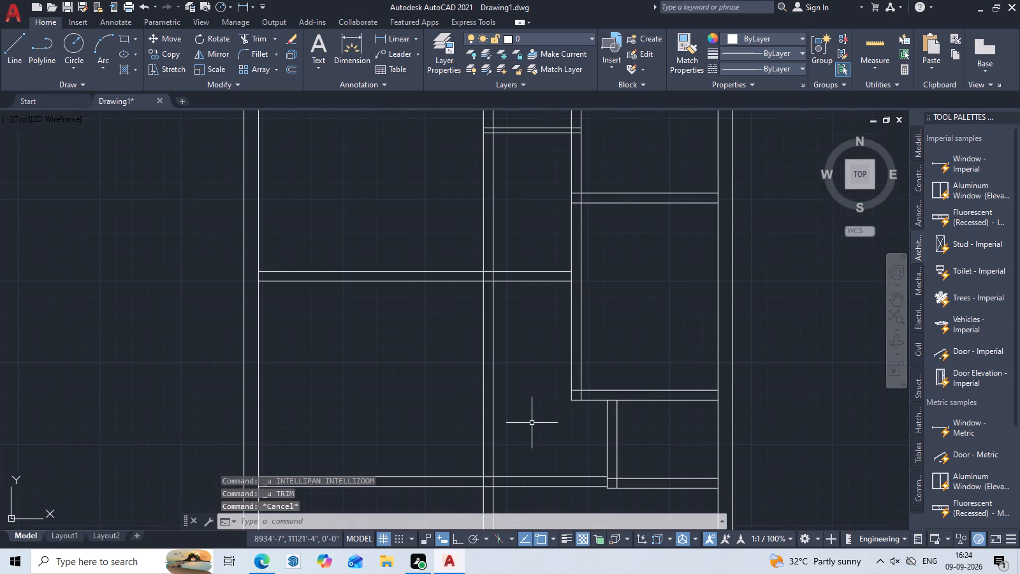
{"action": "type", "text": "tr"}
{"action": "key", "text": "space"}
{"action": "left_click_drag", "start_coordinate": [534, 413], "coordinate": [524, 411]}
{"action": "left_click_drag", "start_coordinate": [512, 409], "coordinate": [446, 402]}
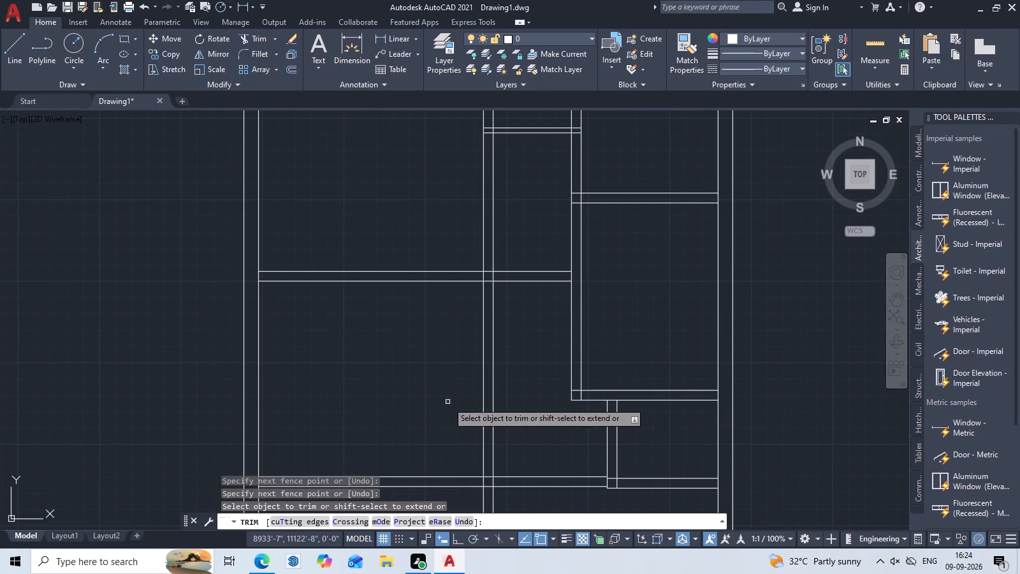
{"action": "left_click_drag", "start_coordinate": [446, 402], "coordinate": [439, 402]}
{"action": "left_click_drag", "start_coordinate": [523, 403], "coordinate": [446, 404]}
{"action": "scroll", "coordinate": [453, 404], "scroll_direction": "down", "scroll_amount": 2}
{"action": "middle_click_drag", "start_coordinate": [464, 397], "coordinate": [520, 289]}
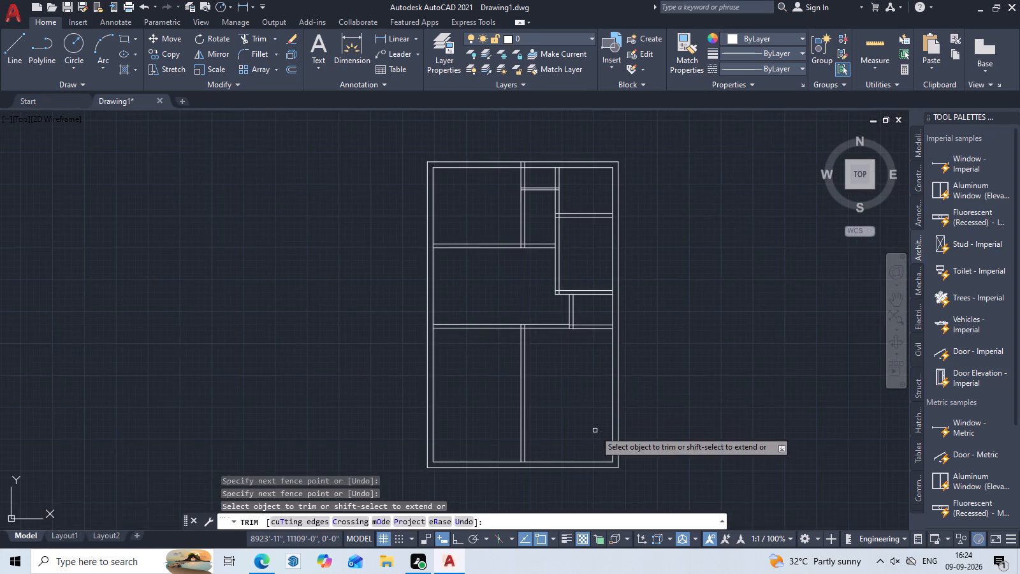
{"action": "middle_click_drag", "start_coordinate": [590, 415], "coordinate": [564, 335]}
{"action": "scroll", "coordinate": [541, 311], "scroll_direction": "up", "scroll_amount": 1}
{"action": "middle_click_drag", "start_coordinate": [541, 311], "coordinate": [546, 393]}
{"action": "key", "text": "Escape"}
Offset the lower line of the extended horizontal partition 11'1" downward.
{"action": "middle_click_drag", "start_coordinate": [532, 375], "coordinate": [509, 450]}
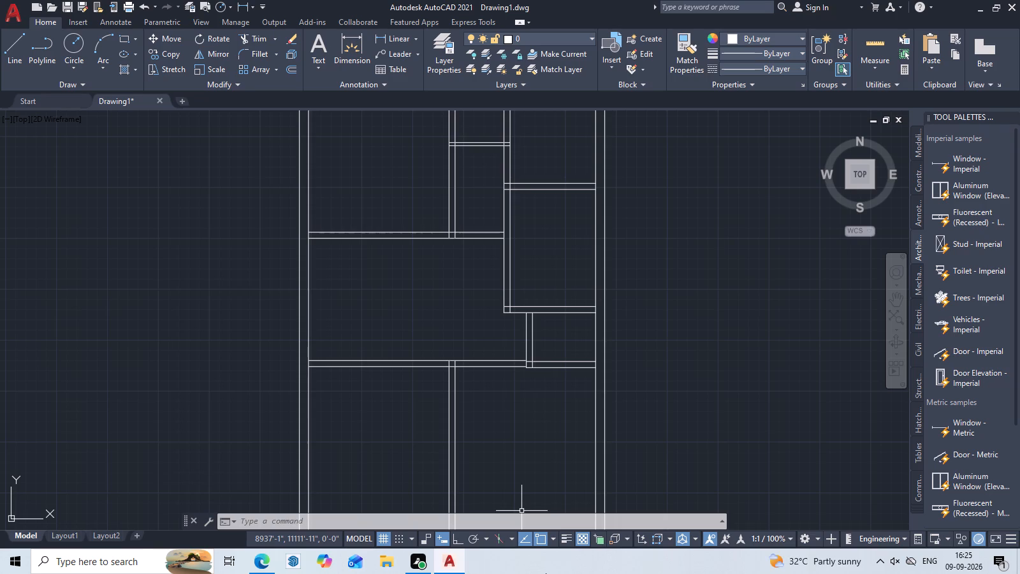
{"action": "middle_click_drag", "start_coordinate": [436, 383], "coordinate": [434, 323]}
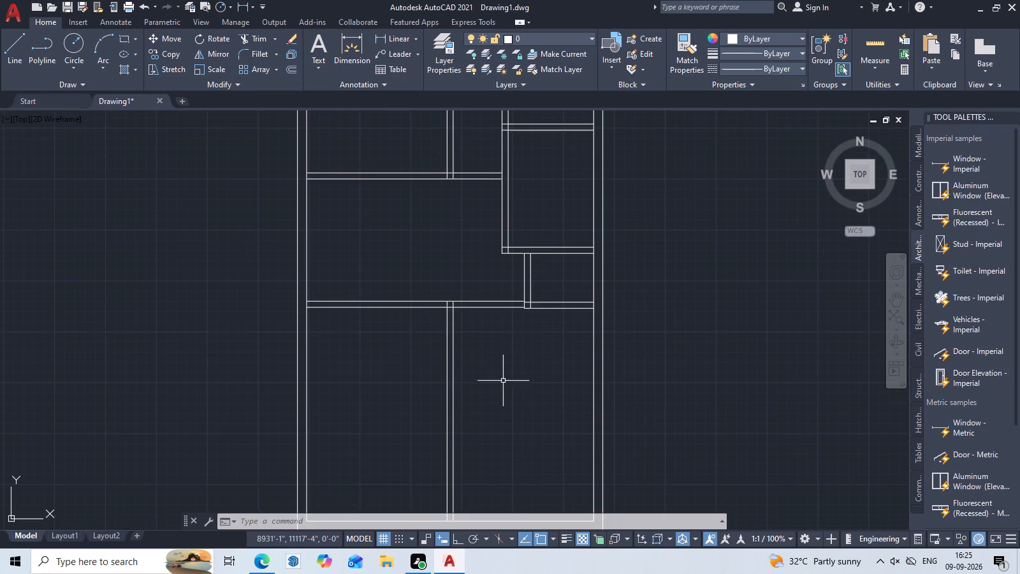
{"action": "key", "text": "Escape"}
{"action": "scroll", "coordinate": [503, 385], "scroll_direction": "up", "scroll_amount": 2}
{"action": "middle_click_drag", "start_coordinate": [503, 385], "coordinate": [562, 317]}
{"action": "middle_click_drag", "start_coordinate": [361, 302], "coordinate": [493, 267]}
{"action": "scroll", "coordinate": [485, 267], "scroll_direction": "down", "scroll_amount": 2}
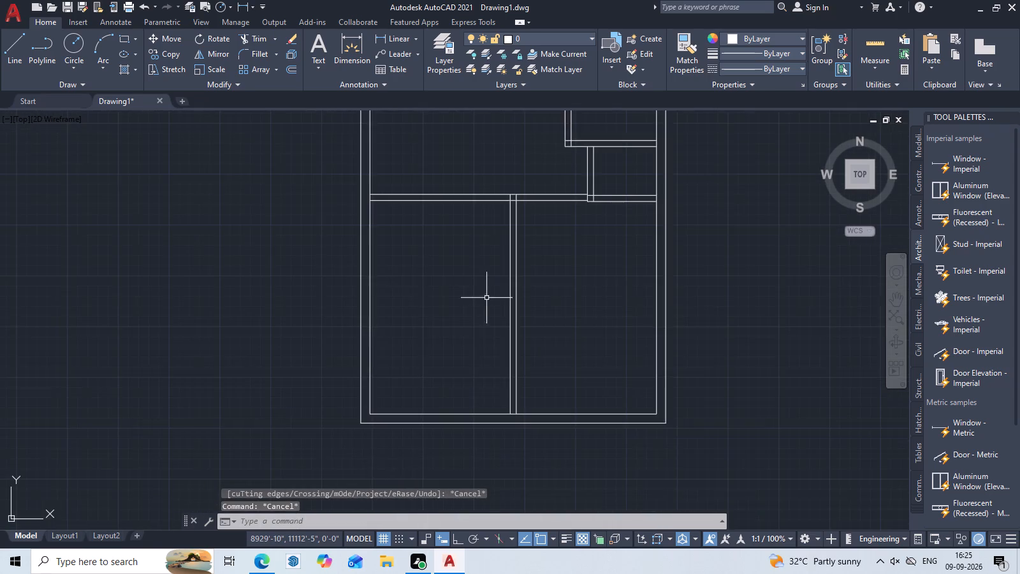
{"action": "middle_click_drag", "start_coordinate": [488, 345], "coordinate": [495, 506]}
{"action": "scroll", "coordinate": [515, 375], "scroll_direction": "up", "scroll_amount": 1}
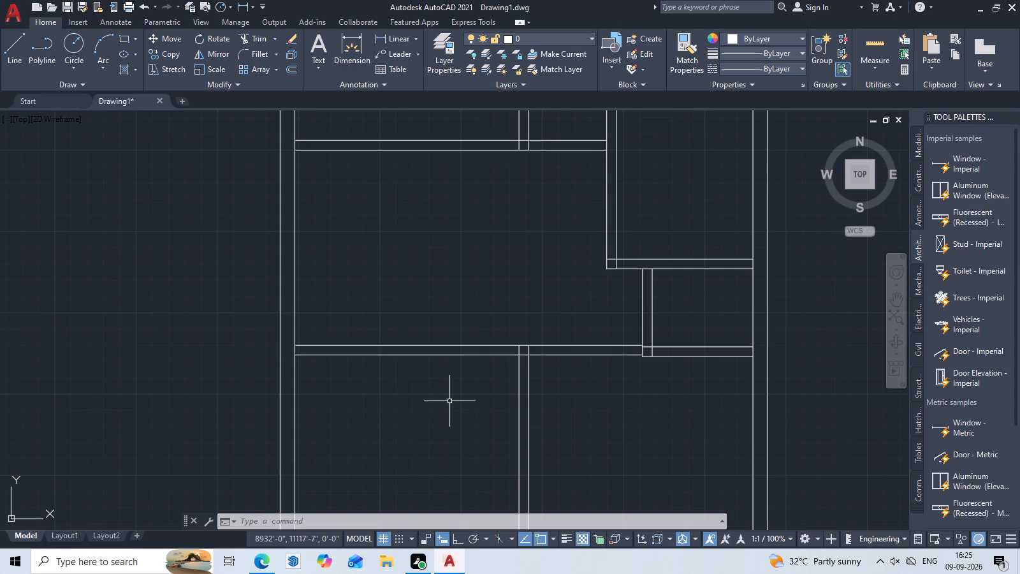
{"action": "type", "text": "o"}
{"action": "key", "text": "space"}
{"action": "type", "text": "11'1\""}
{"action": "key", "text": "space"}
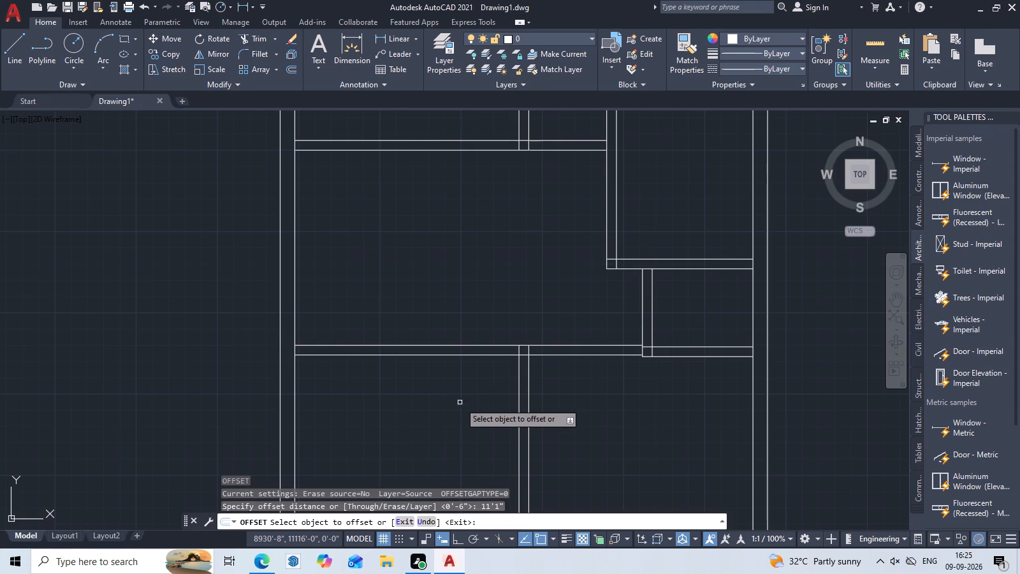
{"action": "left_click", "coordinate": [481, 353]}
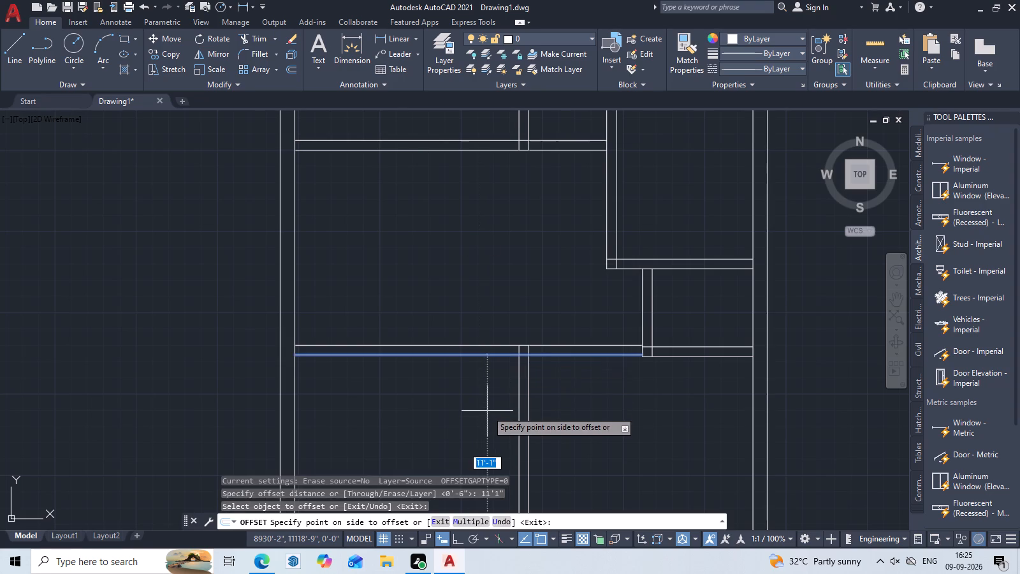
{"action": "middle_click_drag", "start_coordinate": [487, 411], "coordinate": [514, 239]}
{"action": "left_click", "coordinate": [520, 318]}
{"action": "middle_click_drag", "start_coordinate": [532, 323], "coordinate": [532, 324]}
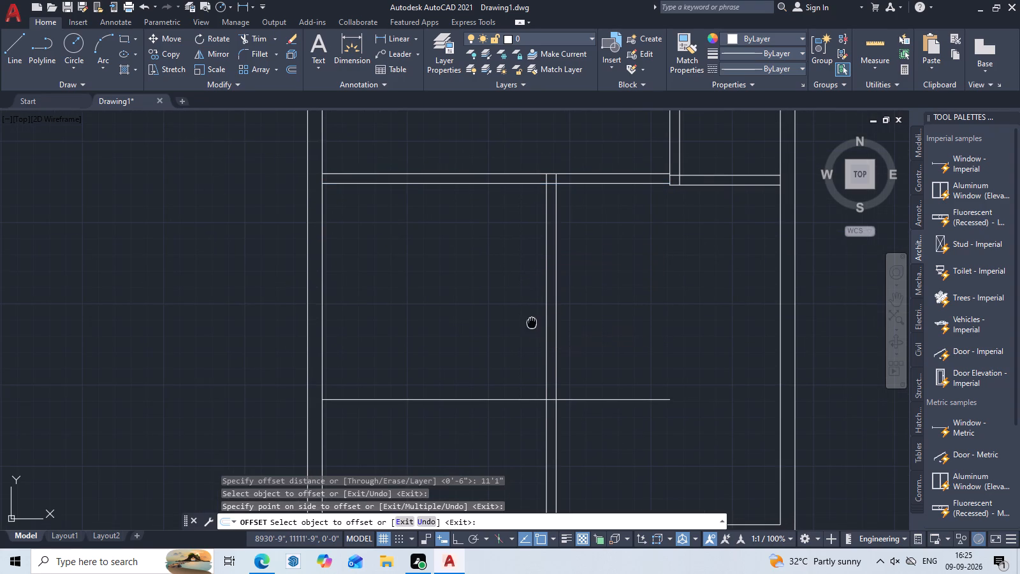
{"action": "middle_click_drag", "start_coordinate": [532, 324], "coordinate": [523, 337]}
{"action": "key", "text": "Escape"}
Offset the new horizontal line in the lower part of the plan 6" downward to form a partition.
{"action": "type", "text": "o"}
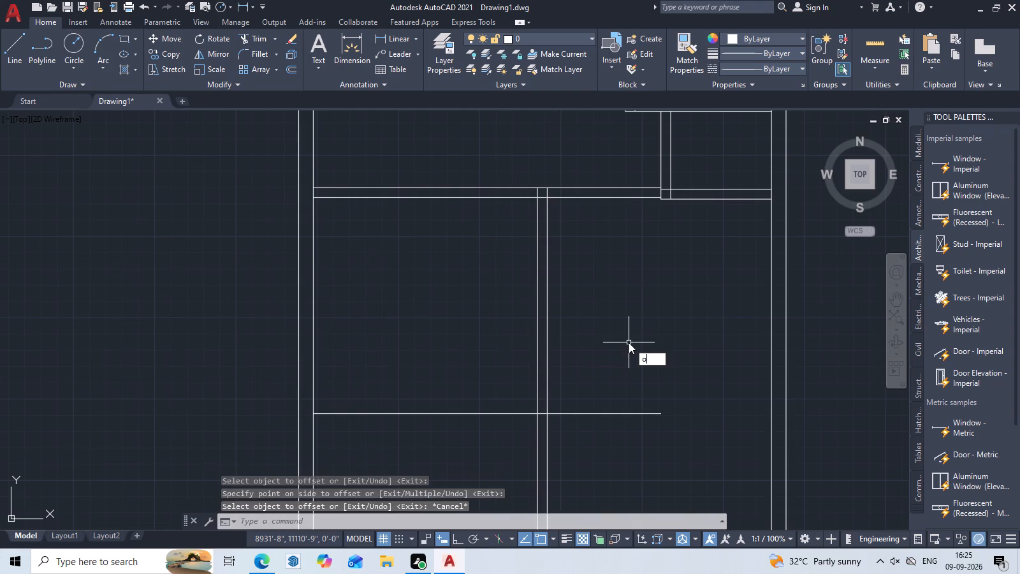
{"action": "key", "text": "space"}
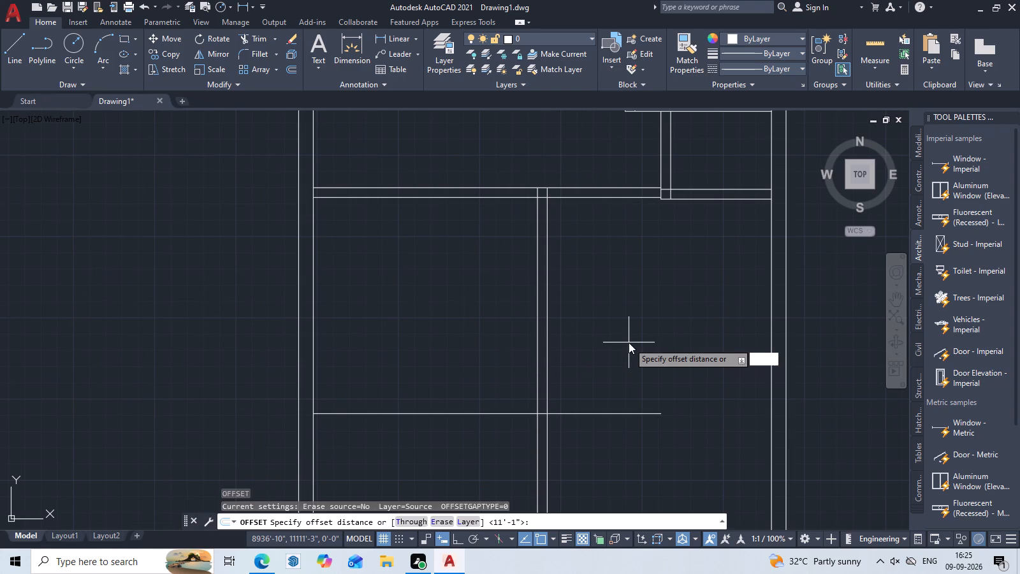
{"action": "key", "text": "4"}
{"action": "key", "text": "BackSpace"}
{"action": "key", "text": "6"}
{"action": "key", "text": "space"}
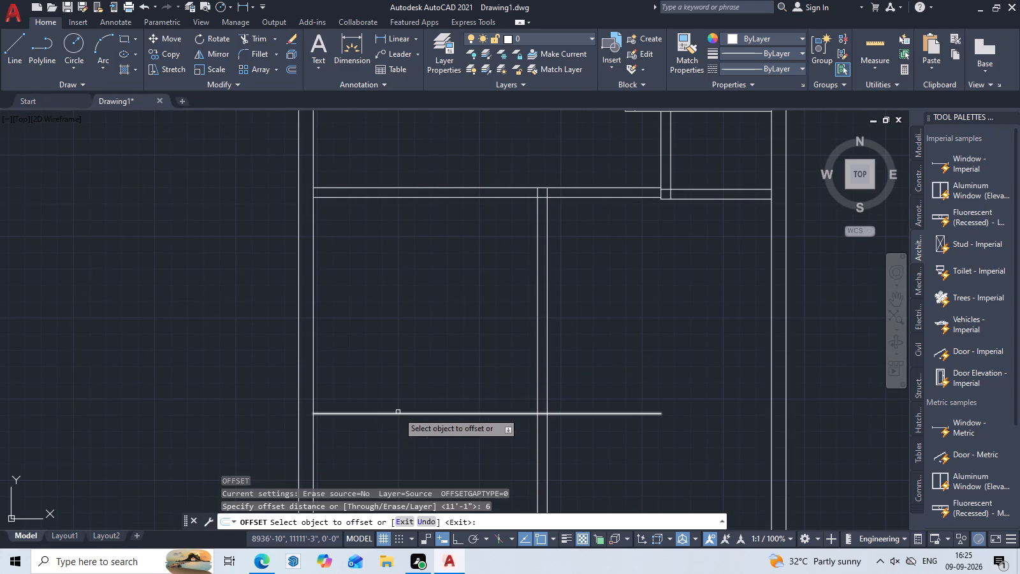
{"action": "left_click", "coordinate": [398, 412]}
{"action": "left_click", "coordinate": [394, 434]}
{"action": "middle_click_drag", "start_coordinate": [556, 466], "coordinate": [475, 464]}
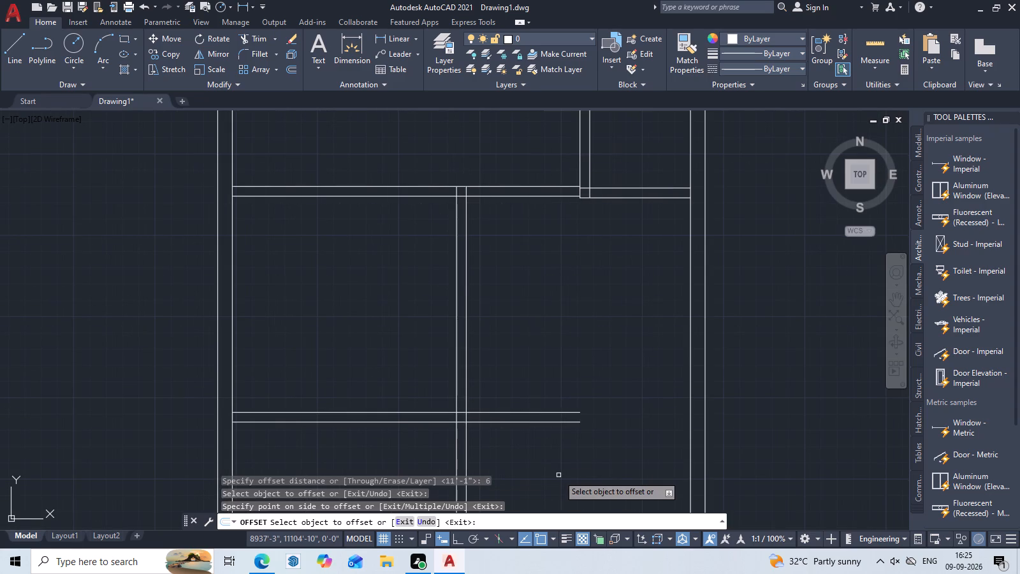
{"action": "key", "text": "Escape"}
{"action": "middle_click", "coordinate": [532, 476]}
Trim both lines of the new lower horizontal partition where they extend right of the central vertical partition.
{"action": "type", "text": "tr"}
{"action": "key", "text": "space"}
{"action": "left_click_drag", "start_coordinate": [519, 401], "coordinate": [517, 452]}
{"action": "key", "text": "Escape"}
Extend the lower line of the lower-left horizontal partition leftward to the outer line of the left outer wall.
{"action": "scroll", "coordinate": [521, 447], "scroll_direction": "down", "scroll_amount": 3}
{"action": "middle_click_drag", "start_coordinate": [536, 445], "coordinate": [490, 432]}
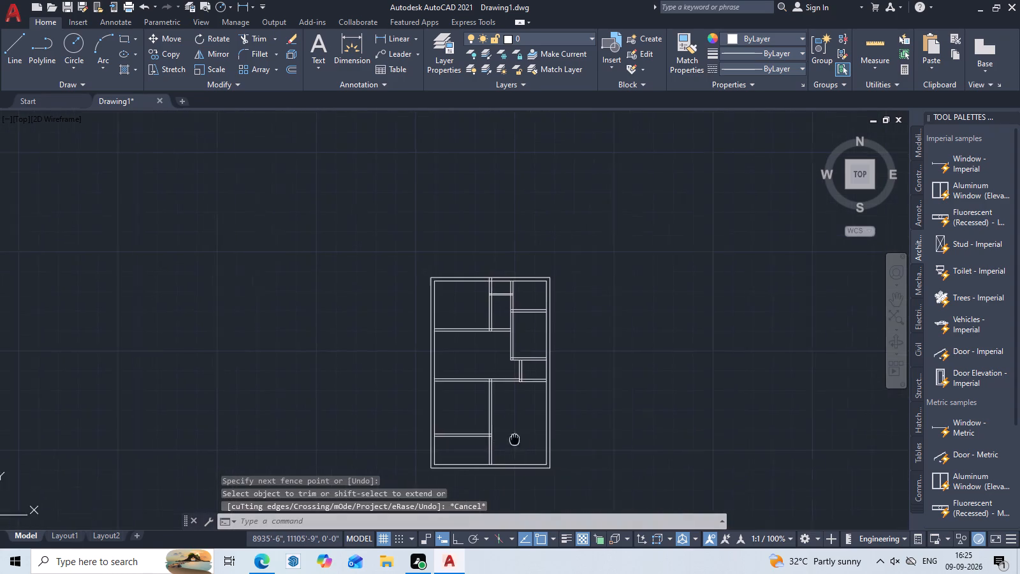
{"action": "middle_click_drag", "start_coordinate": [490, 432], "coordinate": [462, 422]}
{"action": "middle_click_drag", "start_coordinate": [462, 418], "coordinate": [492, 342]}
{"action": "middle_click_drag", "start_coordinate": [504, 355], "coordinate": [483, 371]}
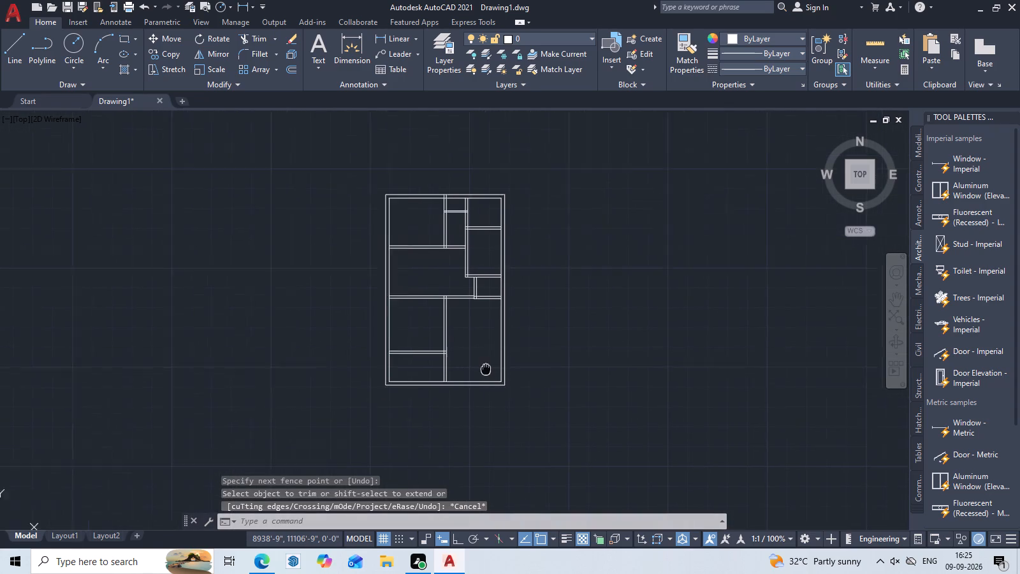
{"action": "middle_click_drag", "start_coordinate": [483, 371], "coordinate": [439, 412]}
{"action": "scroll", "coordinate": [340, 397], "scroll_direction": "up", "scroll_amount": 3}
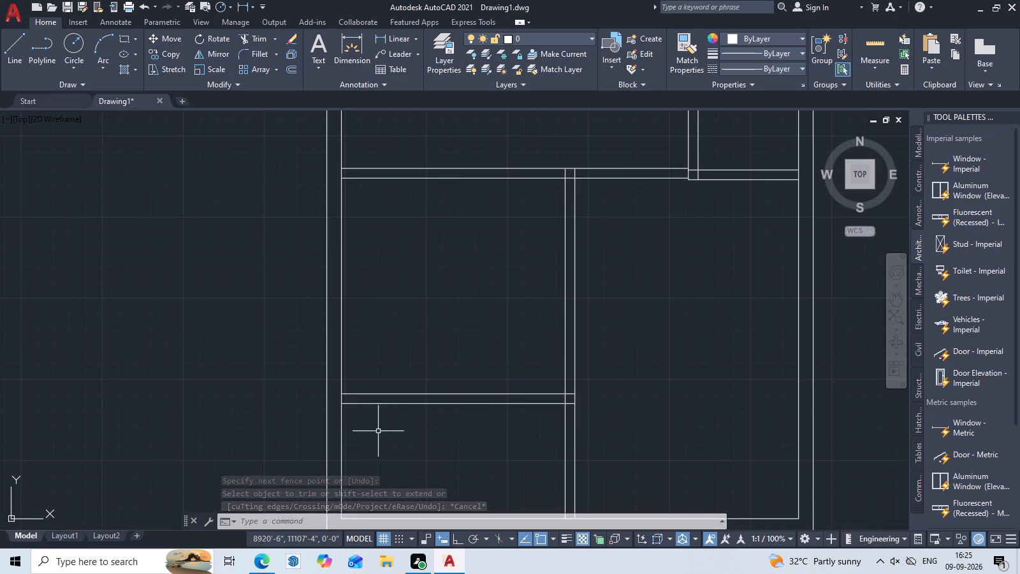
{"action": "middle_click_drag", "start_coordinate": [382, 455], "coordinate": [426, 462]}
{"action": "scroll", "coordinate": [381, 412], "scroll_direction": "up", "scroll_amount": 1}
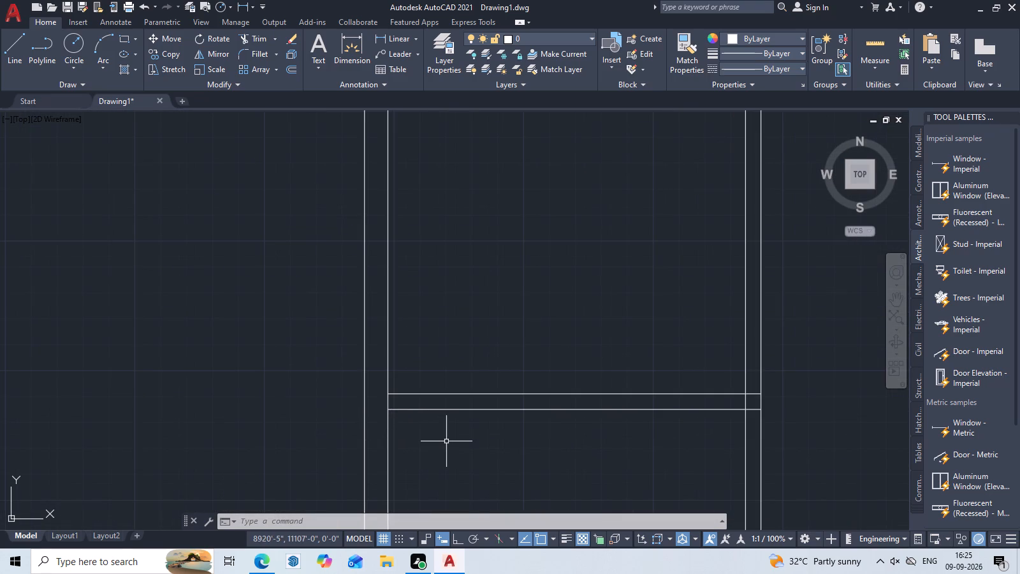
{"action": "type", "text": "ex"}
{"action": "key", "text": "space"}
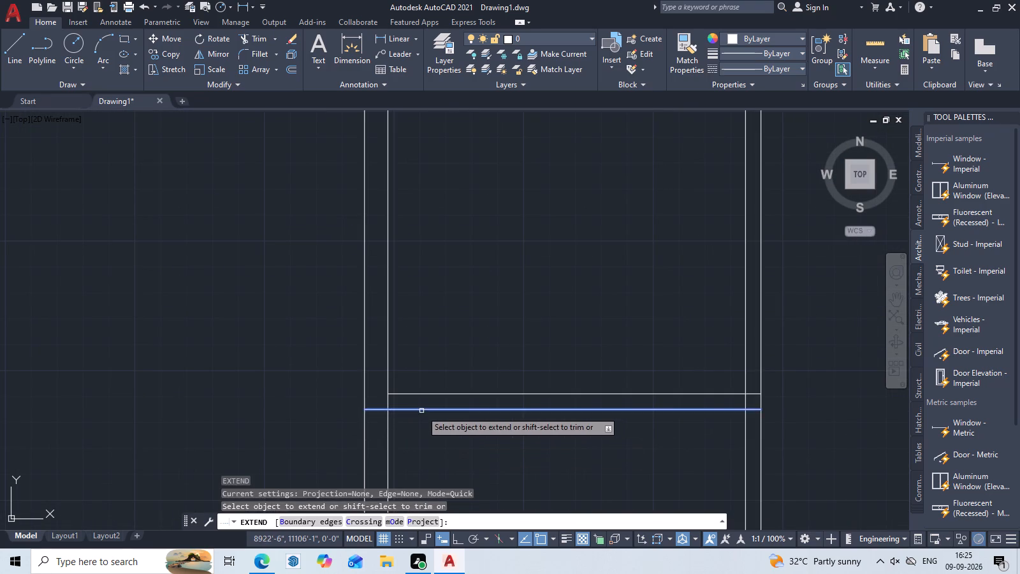
{"action": "left_click", "coordinate": [421, 411]}
{"action": "scroll", "coordinate": [437, 424], "scroll_direction": "down", "scroll_amount": 2}
{"action": "middle_click_drag", "start_coordinate": [462, 437], "coordinate": [472, 392]}
{"action": "key", "text": "Escape"}
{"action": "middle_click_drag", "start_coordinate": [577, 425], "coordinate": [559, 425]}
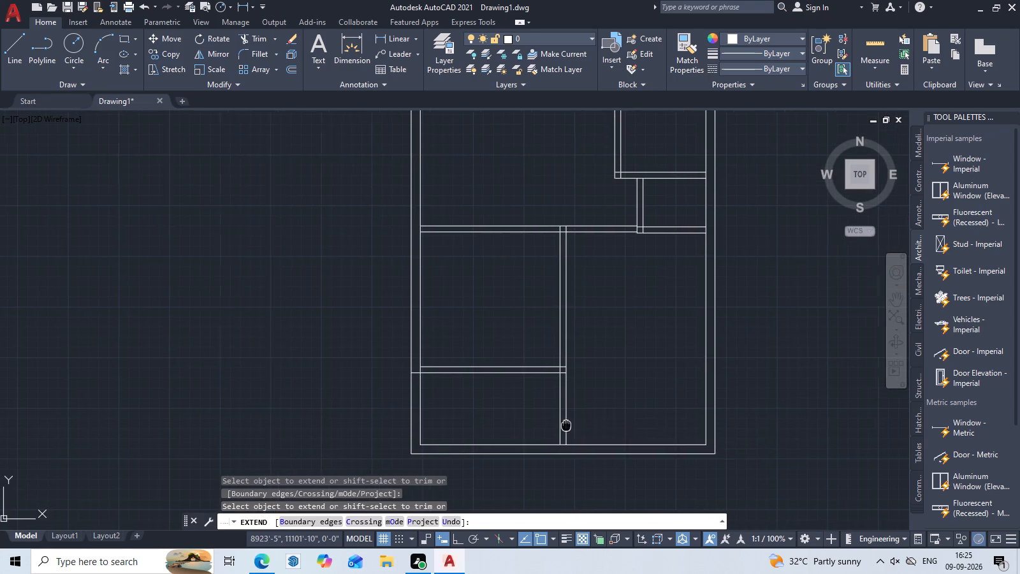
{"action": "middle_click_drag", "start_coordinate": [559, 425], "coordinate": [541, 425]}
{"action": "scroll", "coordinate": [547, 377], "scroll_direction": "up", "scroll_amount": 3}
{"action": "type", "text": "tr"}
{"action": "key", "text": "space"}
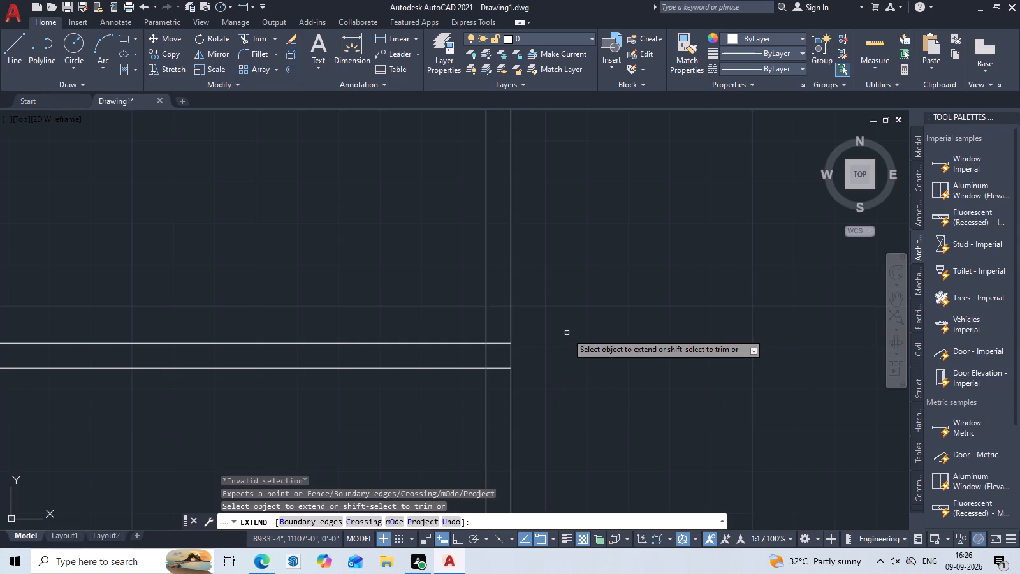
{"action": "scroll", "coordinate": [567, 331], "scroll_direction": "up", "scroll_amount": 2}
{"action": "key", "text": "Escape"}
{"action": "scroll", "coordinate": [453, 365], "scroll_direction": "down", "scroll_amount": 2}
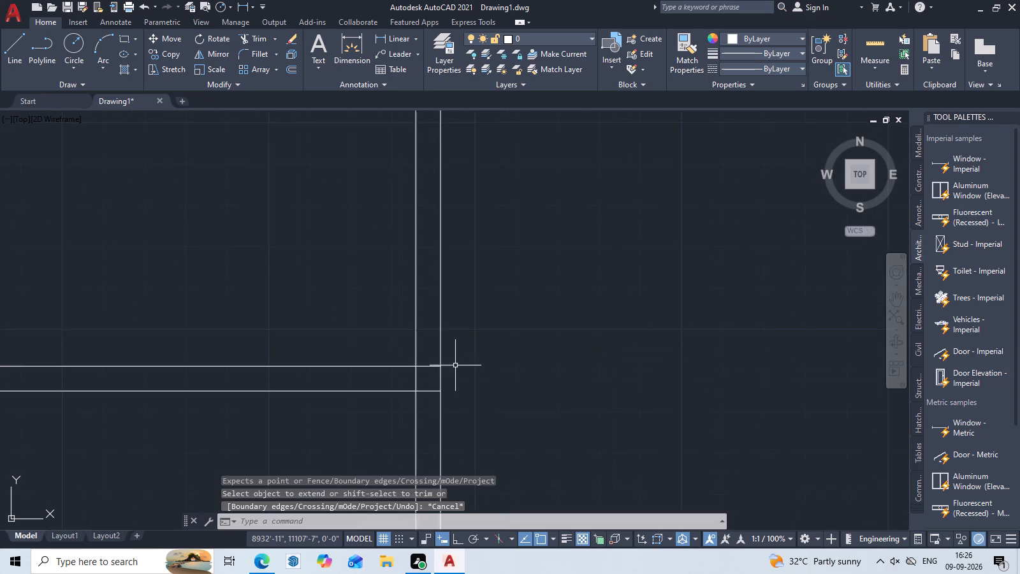
Extend both lines of the central vertical partition down to the outer line of the bottom wall.
{"action": "scroll", "coordinate": [457, 365], "scroll_direction": "down", "scroll_amount": 2}
{"action": "middle_click_drag", "start_coordinate": [550, 401], "coordinate": [622, 342]}
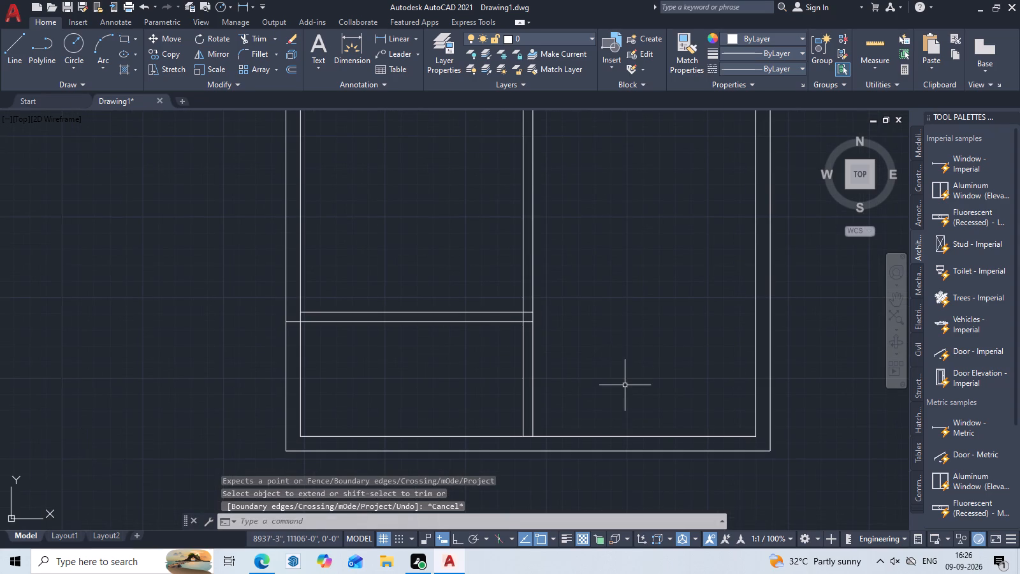
{"action": "middle_click_drag", "start_coordinate": [625, 385], "coordinate": [535, 364]}
{"action": "middle_click_drag", "start_coordinate": [525, 394], "coordinate": [525, 356]}
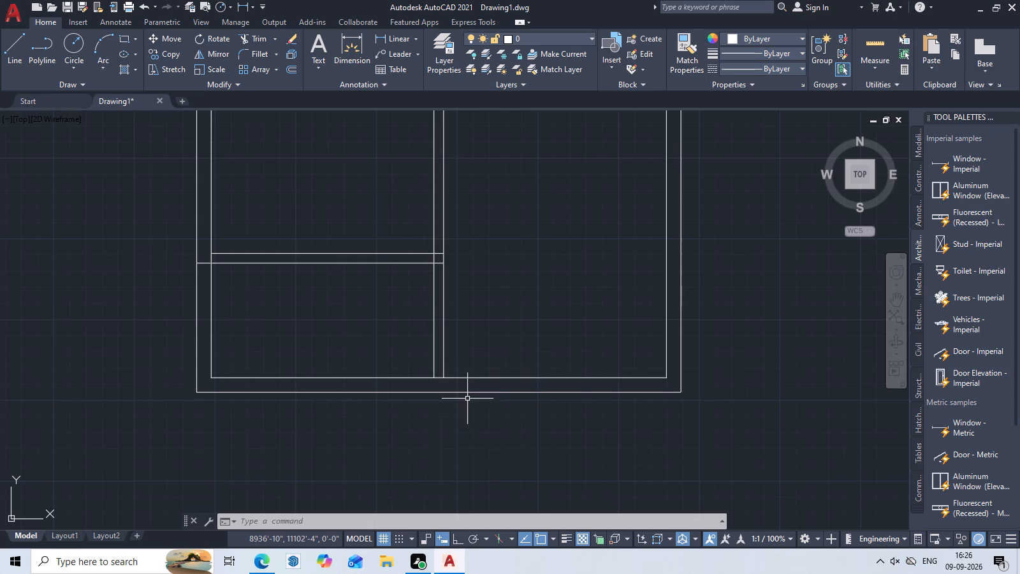
{"action": "type", "text": "ex"}
{"action": "key", "text": "space"}
{"action": "left_click", "coordinate": [444, 362]}
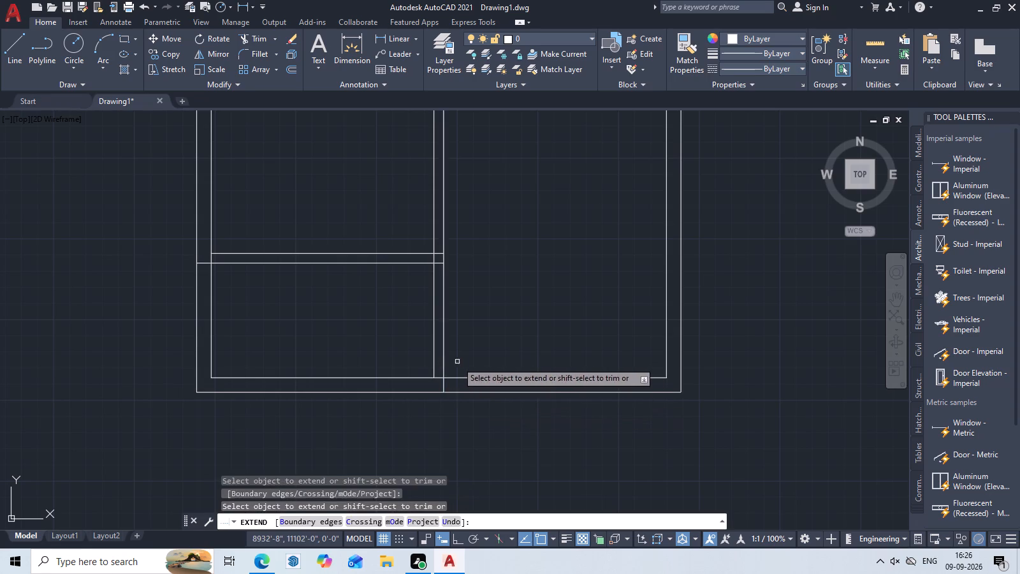
{"action": "key", "text": "Escape"}
{"action": "middle_click_drag", "start_coordinate": [515, 385], "coordinate": [488, 394]}
{"action": "scroll", "coordinate": [390, 399], "scroll_direction": "up", "scroll_amount": 2}
{"action": "key", "text": "Escape"}
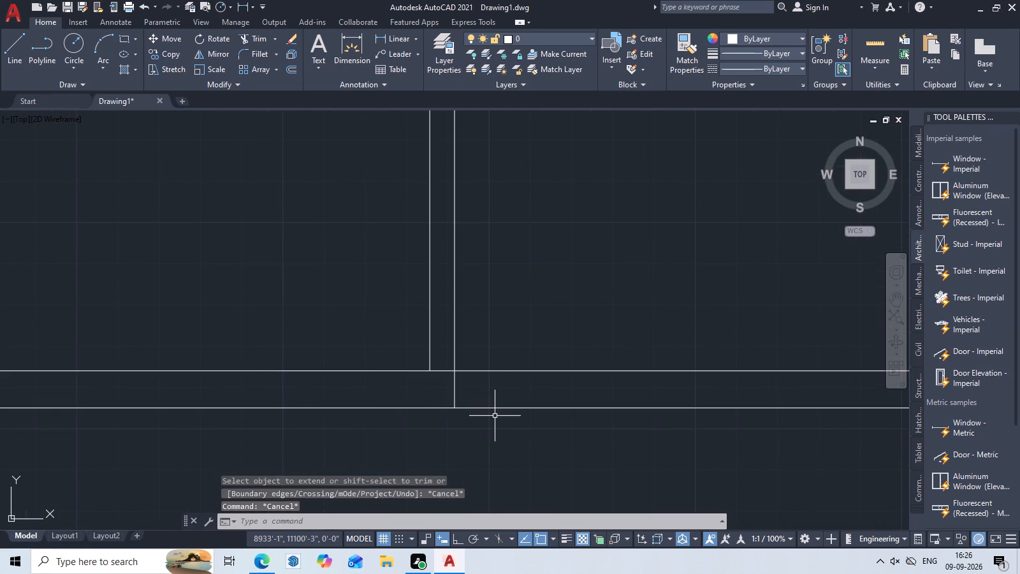
{"action": "type", "text": "ex"}
{"action": "key", "text": "space"}
{"action": "double_click", "coordinate": [428, 355]}
{"action": "key", "text": "Escape"}
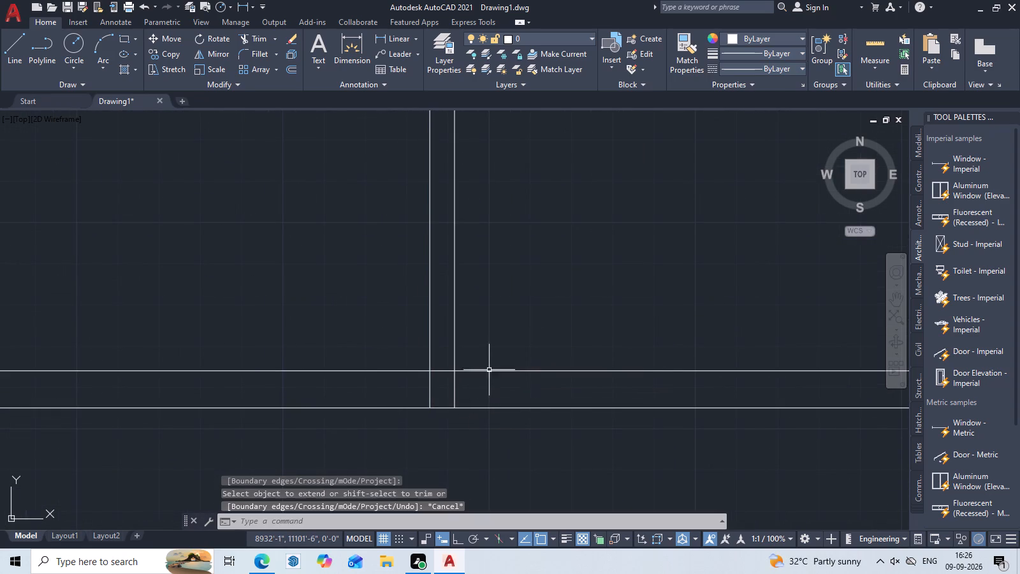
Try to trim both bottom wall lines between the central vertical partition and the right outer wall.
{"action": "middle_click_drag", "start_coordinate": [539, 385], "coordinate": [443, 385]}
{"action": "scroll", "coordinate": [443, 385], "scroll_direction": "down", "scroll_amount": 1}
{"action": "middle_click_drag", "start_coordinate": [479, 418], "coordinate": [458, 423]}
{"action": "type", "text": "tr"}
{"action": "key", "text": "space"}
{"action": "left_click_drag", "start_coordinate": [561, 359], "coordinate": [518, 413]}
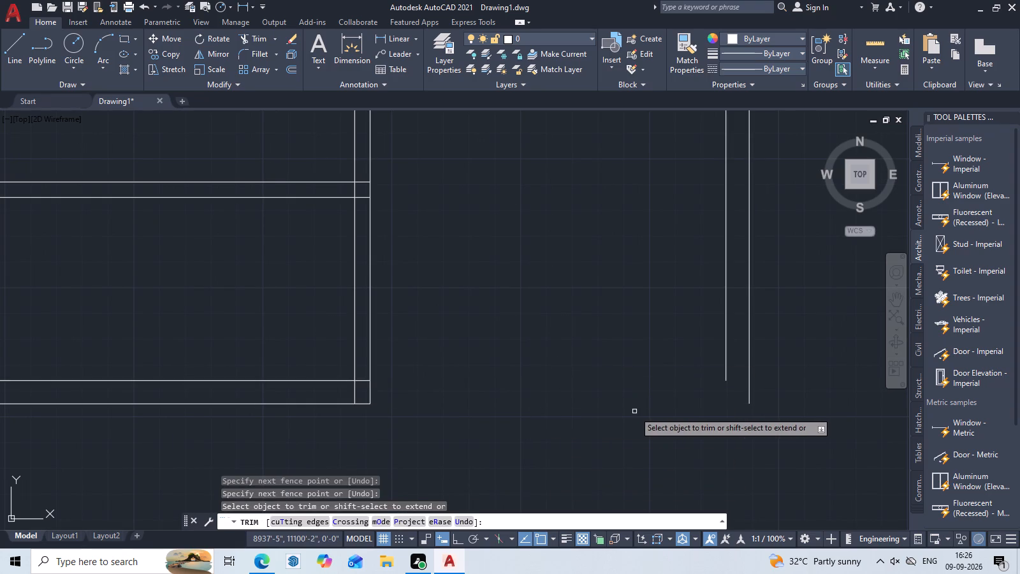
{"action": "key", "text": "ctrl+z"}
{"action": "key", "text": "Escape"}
Extend the inner line of the right outer wall down to the outer line of the bottom wall.
{"action": "middle_click_drag", "start_coordinate": [769, 406], "coordinate": [726, 427]}
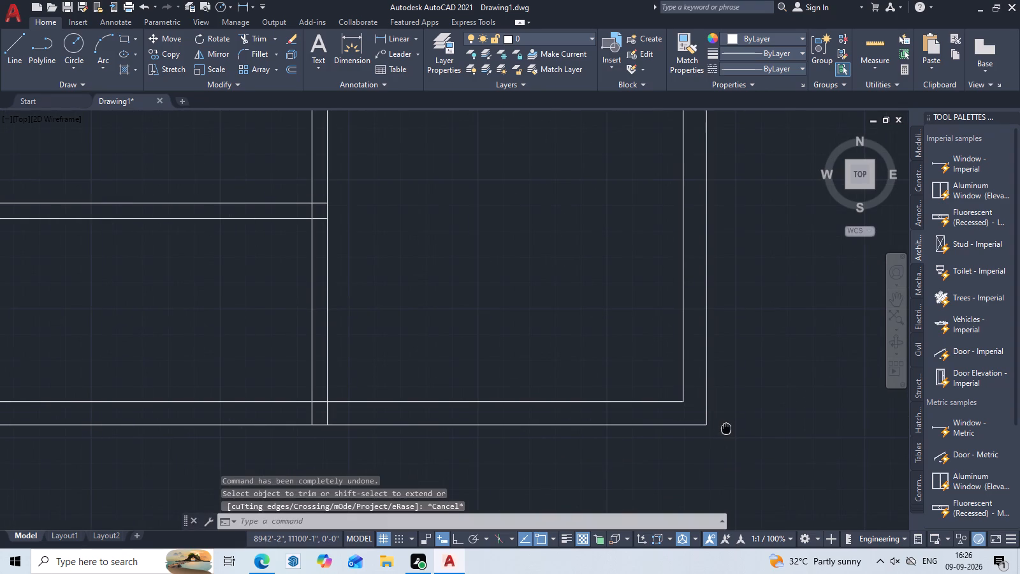
{"action": "key", "text": "e"}
{"action": "type", "text": "x"}
{"action": "key", "text": "space"}
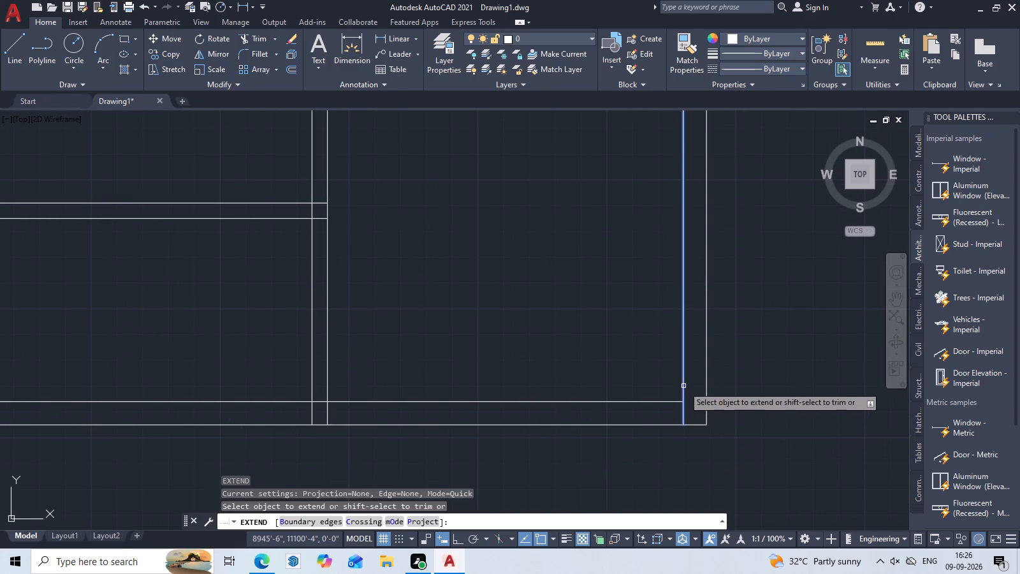
{"action": "left_click", "coordinate": [683, 386]}
{"action": "key", "text": "Escape"}
Trim both bottom wall lines between the central vertical partition and the right outer wall.
{"action": "middle_click_drag", "start_coordinate": [636, 438], "coordinate": [664, 434]}
{"action": "scroll", "coordinate": [662, 432], "scroll_direction": "down", "scroll_amount": 2}
{"action": "middle_click_drag", "start_coordinate": [619, 446], "coordinate": [577, 452]}
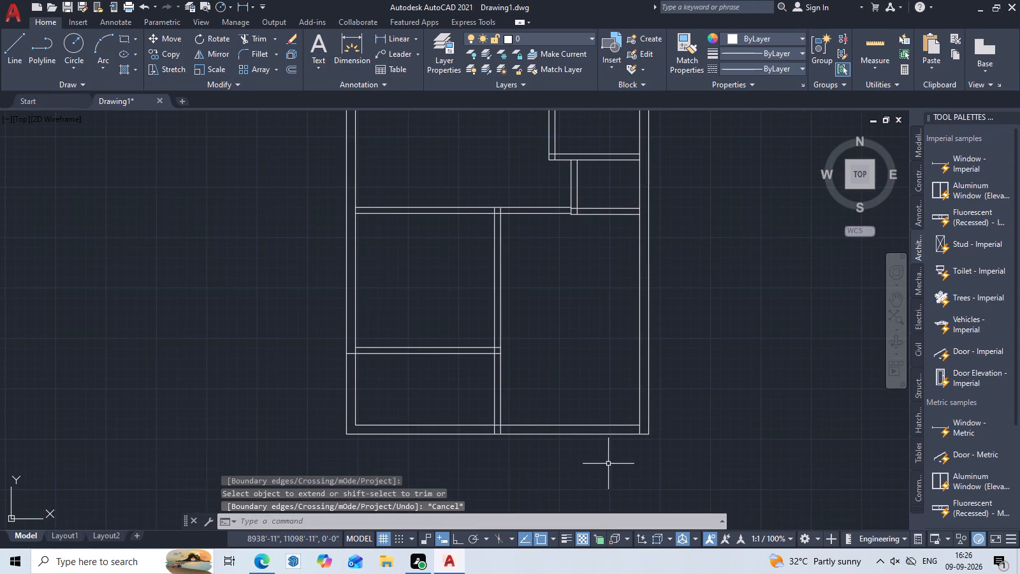
{"action": "scroll", "coordinate": [608, 464], "scroll_direction": "up", "scroll_amount": 1}
{"action": "type", "text": "tr"}
{"action": "key", "text": "space"}
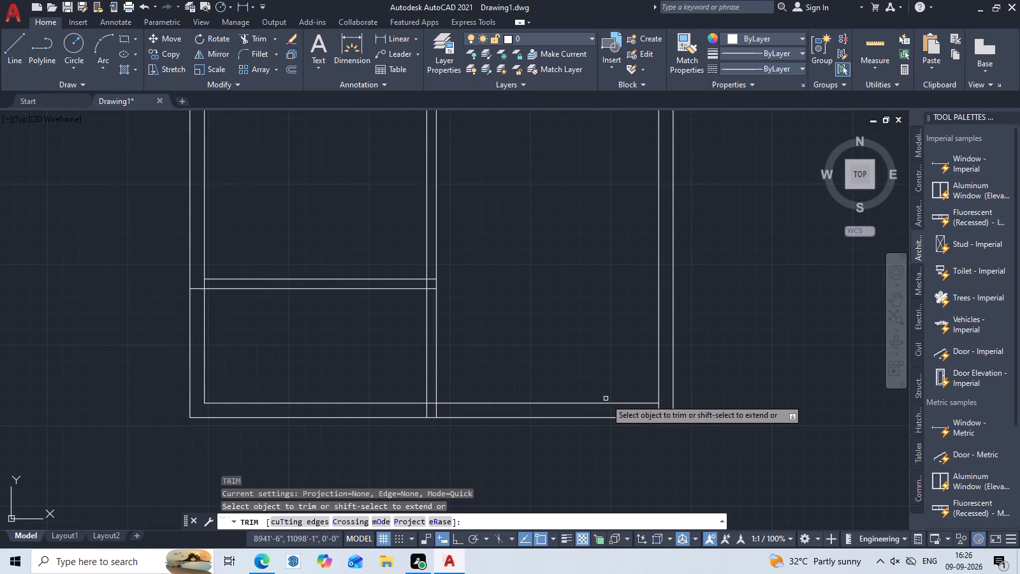
{"action": "left_click", "coordinate": [606, 402]}
{"action": "left_click", "coordinate": [602, 415]}
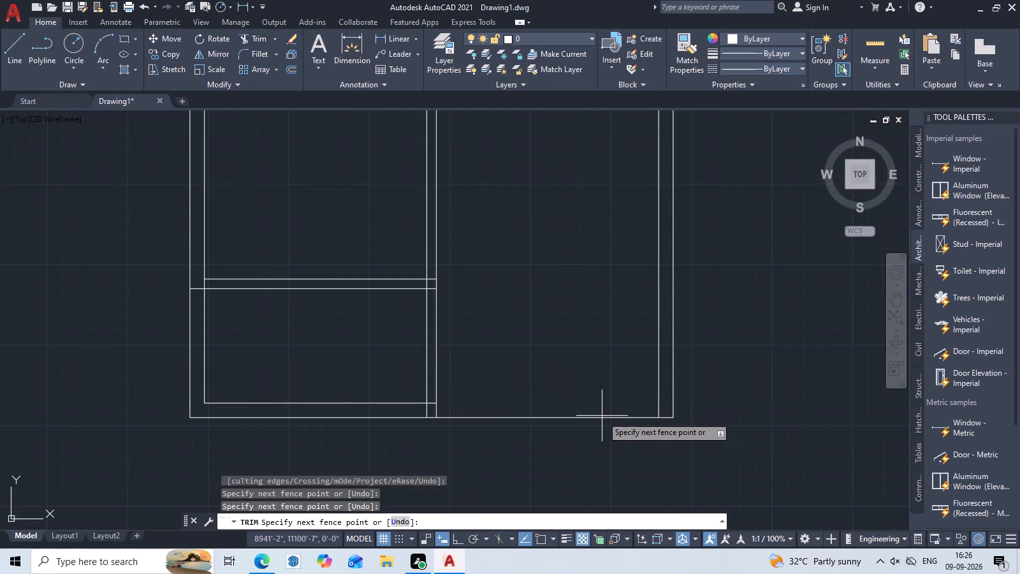
{"action": "left_click", "coordinate": [602, 421]}
{"action": "scroll", "coordinate": [465, 428], "scroll_direction": "down", "scroll_amount": 1}
{"action": "middle_click_drag", "start_coordinate": [524, 457], "coordinate": [550, 519]}
{"action": "key", "text": "Escape"}
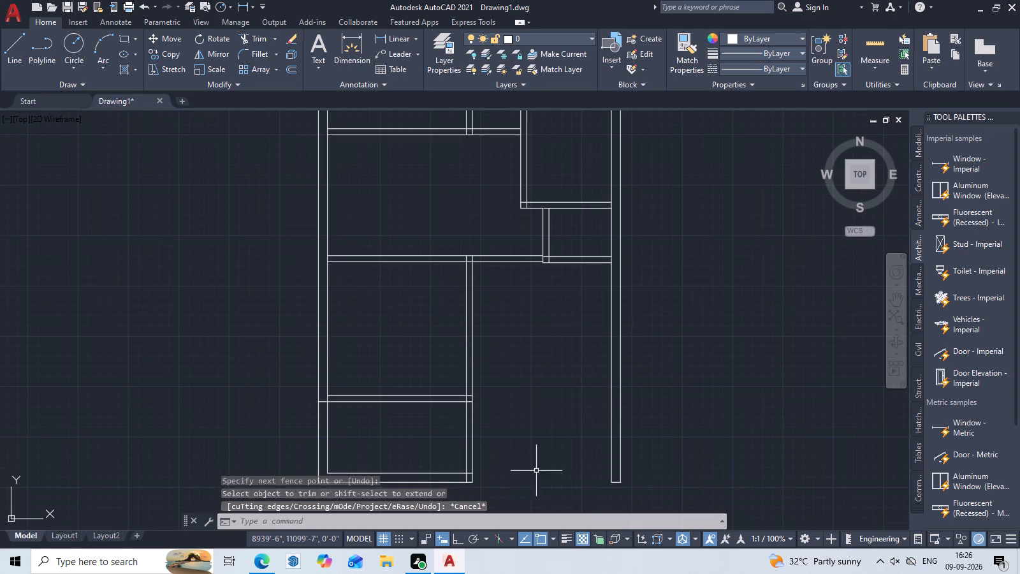
Extend the upper line of the lower-left horizontal partition leftward to the outer line of the left outer wall.
{"action": "middle_click_drag", "start_coordinate": [389, 448], "coordinate": [502, 396]}
{"action": "scroll", "coordinate": [470, 365], "scroll_direction": "up", "scroll_amount": 2}
{"action": "middle_click_drag", "start_coordinate": [463, 402], "coordinate": [512, 434]}
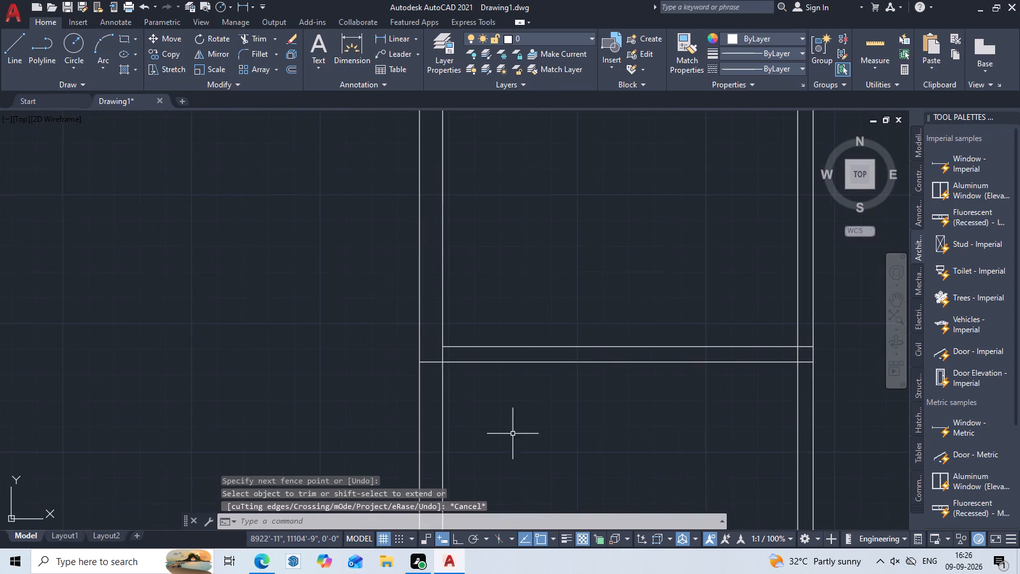
{"action": "middle_click_drag", "start_coordinate": [495, 434], "coordinate": [556, 434]}
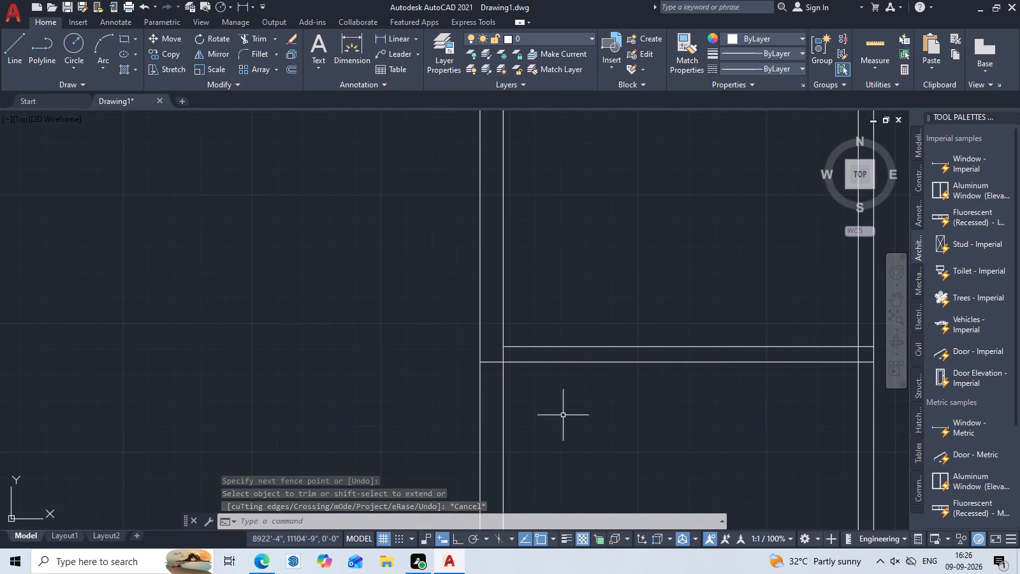
{"action": "type", "text": "ex"}
{"action": "key", "text": "space"}
{"action": "left_click", "coordinate": [564, 346]}
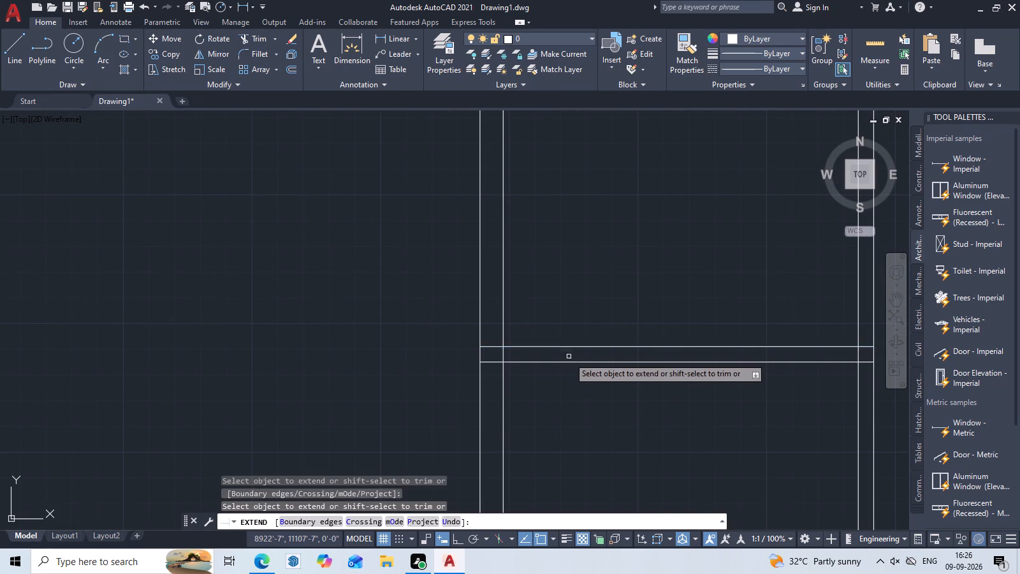
{"action": "scroll", "coordinate": [572, 371], "scroll_direction": "down", "scroll_amount": 4}
{"action": "middle_click_drag", "start_coordinate": [575, 398], "coordinate": [473, 397]}
{"action": "key", "text": "Escape"}
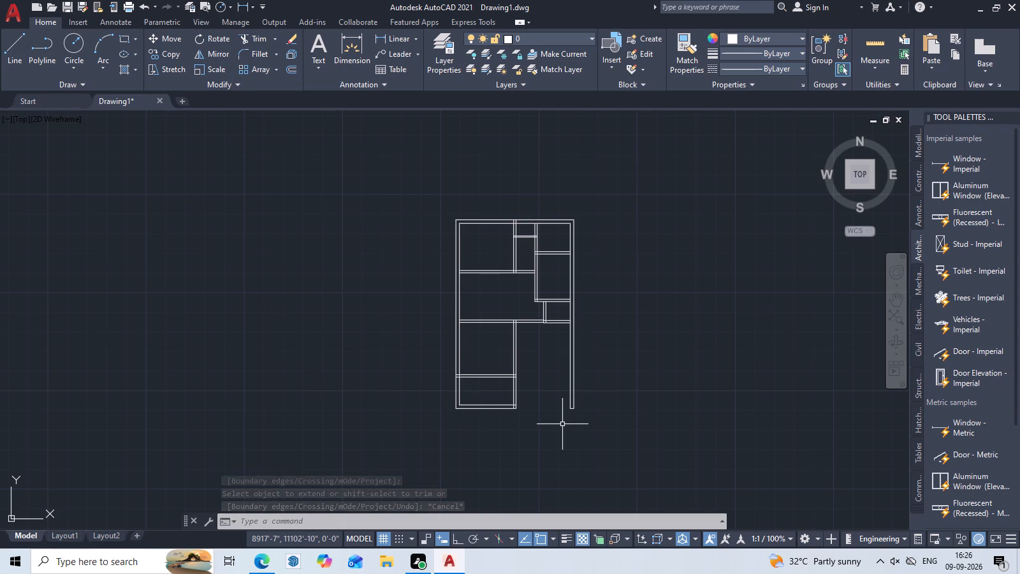
Examine the junction where the upper vertical partition meets the horizontal partition below the top-left room.
{"action": "scroll", "coordinate": [502, 271], "scroll_direction": "up", "scroll_amount": 3}
{"action": "middle_click_drag", "start_coordinate": [639, 261], "coordinate": [685, 229]}
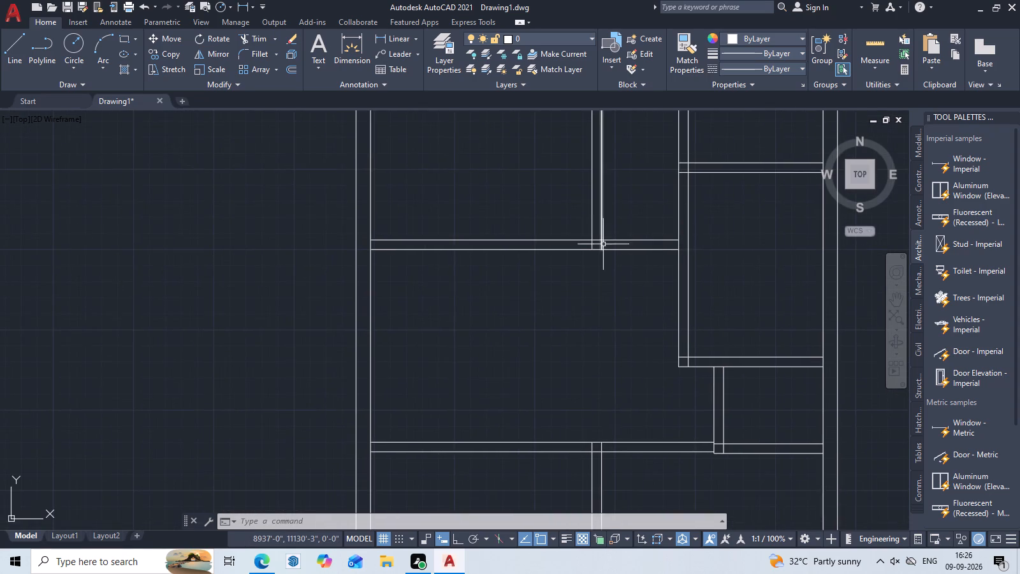
{"action": "scroll", "coordinate": [599, 245], "scroll_direction": "up", "scroll_amount": 8}
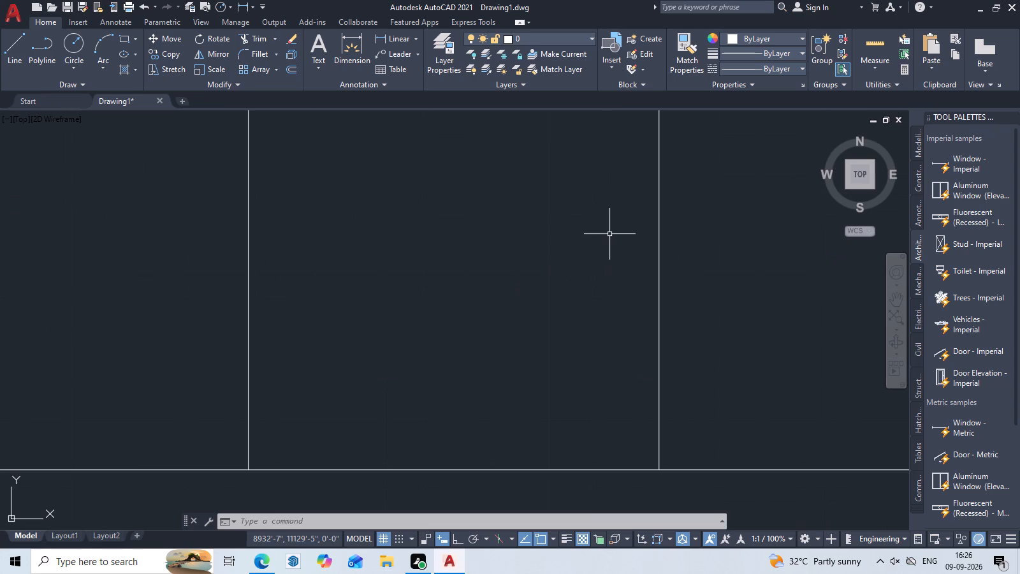
{"action": "scroll", "coordinate": [609, 234], "scroll_direction": "down", "scroll_amount": 7}
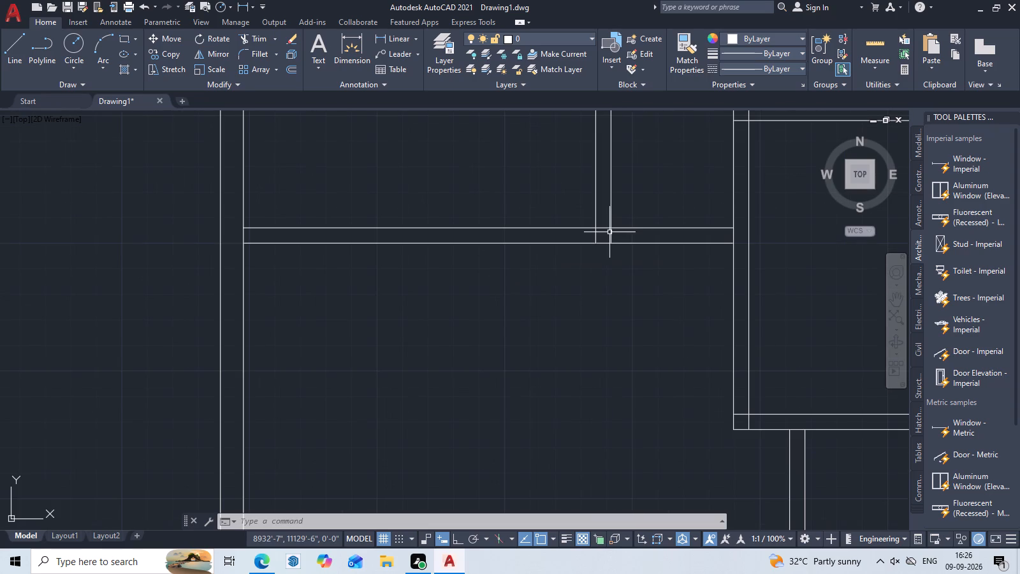
Trim the left line of the upper vertical partition where it runs through the thickness of the top outer wall.
{"action": "middle_click_drag", "start_coordinate": [364, 207], "coordinate": [505, 327]}
{"action": "middle_click_drag", "start_coordinate": [639, 302], "coordinate": [205, 344]}
{"action": "scroll", "coordinate": [412, 346], "scroll_direction": "down", "scroll_amount": 3}
{"action": "middle_click_drag", "start_coordinate": [432, 416], "coordinate": [439, 459]}
{"action": "scroll", "coordinate": [395, 300], "scroll_direction": "up", "scroll_amount": 3}
{"action": "middle_click_drag", "start_coordinate": [428, 429], "coordinate": [460, 357]}
{"action": "scroll", "coordinate": [437, 360], "scroll_direction": "up", "scroll_amount": 2}
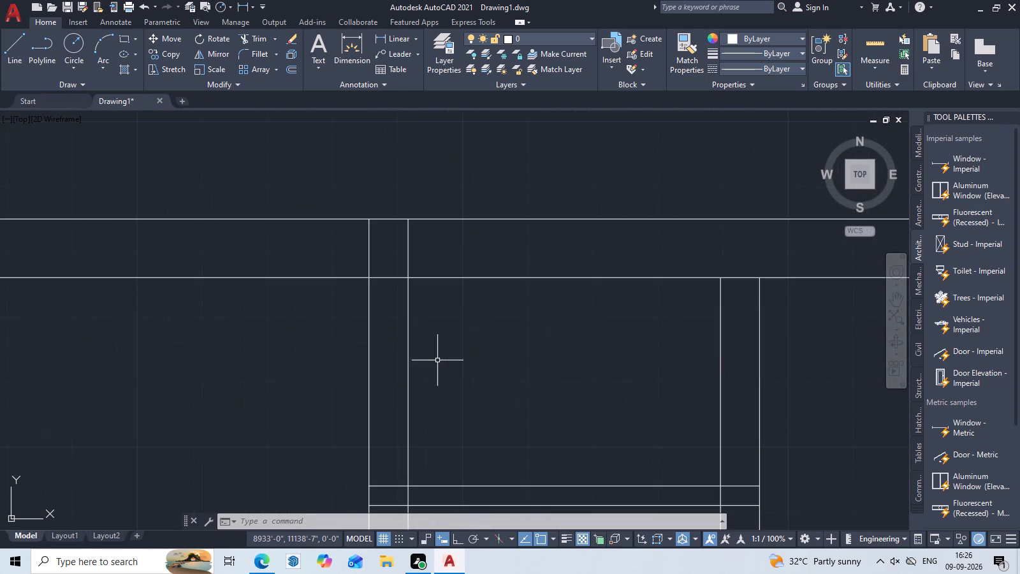
{"action": "middle_click_drag", "start_coordinate": [439, 371], "coordinate": [427, 518]}
{"action": "scroll", "coordinate": [468, 429], "scroll_direction": "up", "scroll_amount": 2}
{"action": "scroll", "coordinate": [400, 490], "scroll_direction": "down", "scroll_amount": 2}
{"action": "middle_click_drag", "start_coordinate": [393, 488], "coordinate": [497, 437]}
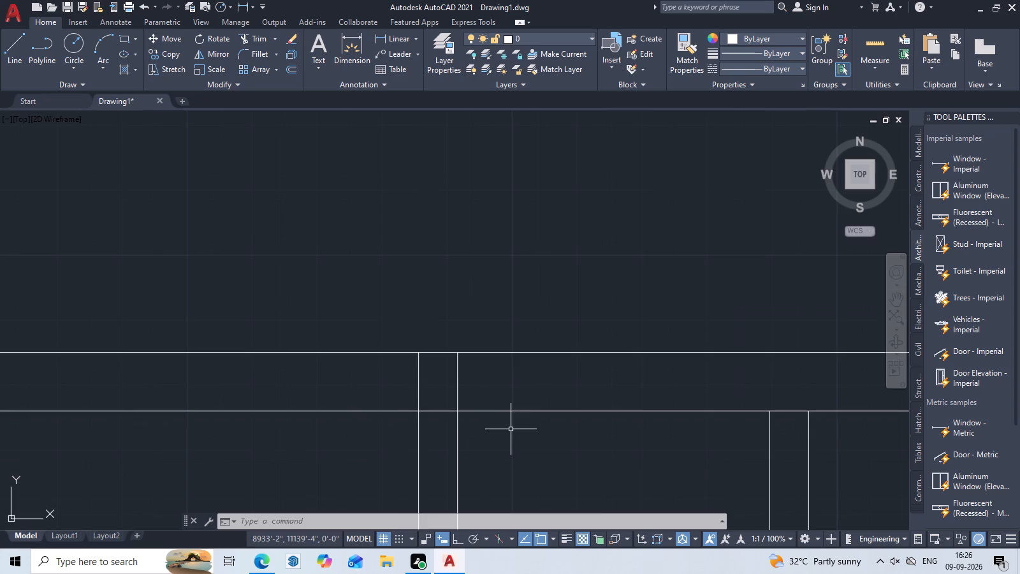
{"action": "scroll", "coordinate": [455, 420], "scroll_direction": "up", "scroll_amount": 2}
{"action": "scroll", "coordinate": [390, 432], "scroll_direction": "down", "scroll_amount": 3}
{"action": "type", "text": "tr"}
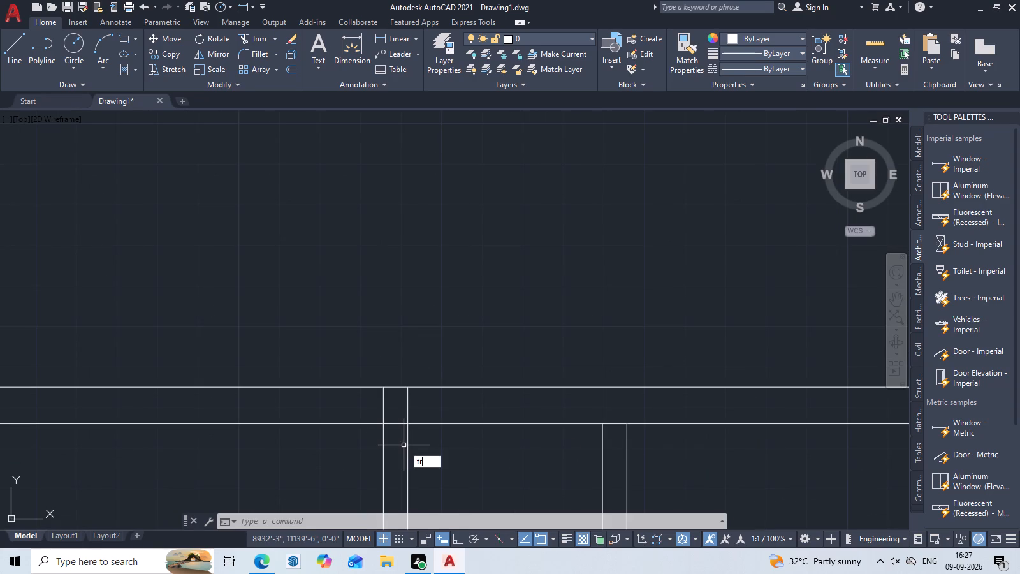
{"action": "key", "text": "space"}
{"action": "left_click", "coordinate": [383, 414]}
{"action": "scroll", "coordinate": [418, 422], "scroll_direction": "down", "scroll_amount": 2}
{"action": "middle_click_drag", "start_coordinate": [466, 458], "coordinate": [540, 320]}
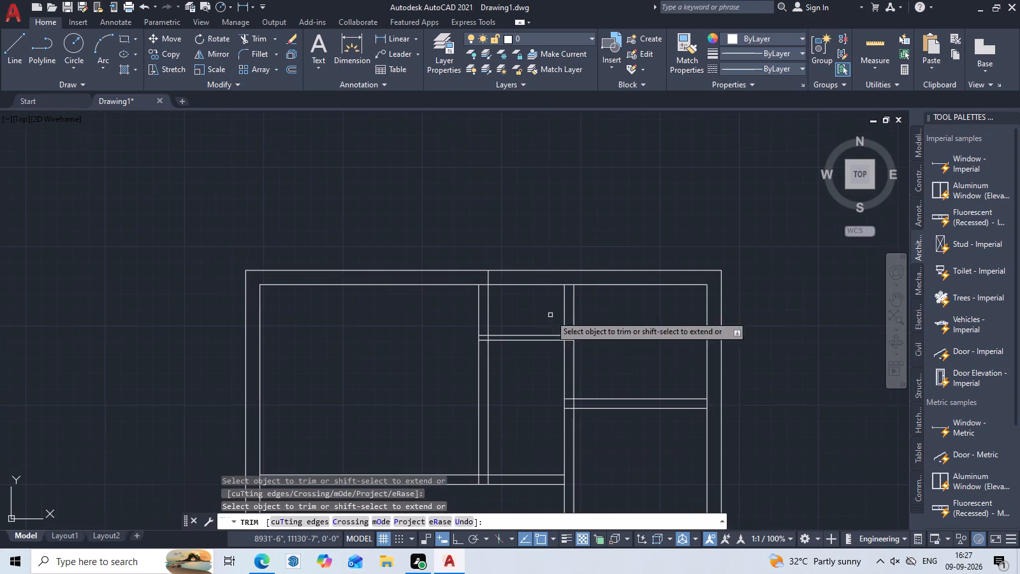
{"action": "key", "text": "Escape"}
Examine the lower part of the plan and the junction of the lower-left horizontal partition with the left outer wall.
{"action": "scroll", "coordinate": [460, 356], "scroll_direction": "down", "scroll_amount": 3}
{"action": "middle_click_drag", "start_coordinate": [437, 388], "coordinate": [505, 269]}
{"action": "scroll", "coordinate": [507, 309], "scroll_direction": "up", "scroll_amount": 2}
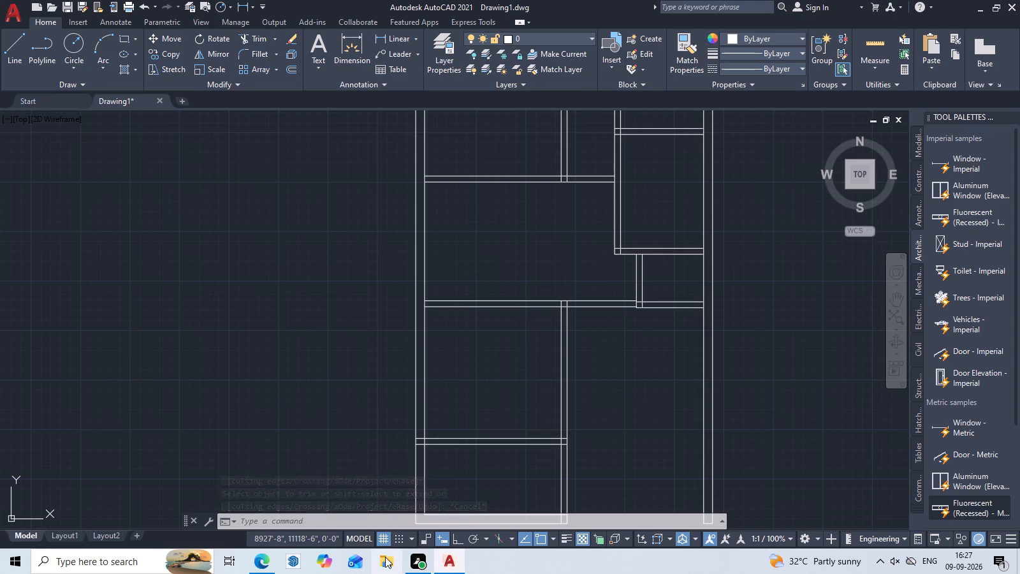
{"action": "scroll", "coordinate": [369, 488], "scroll_direction": "up", "scroll_amount": 1}
{"action": "scroll", "coordinate": [629, 446], "scroll_direction": "down", "scroll_amount": 2}
{"action": "middle_click_drag", "start_coordinate": [648, 448], "coordinate": [547, 310]}
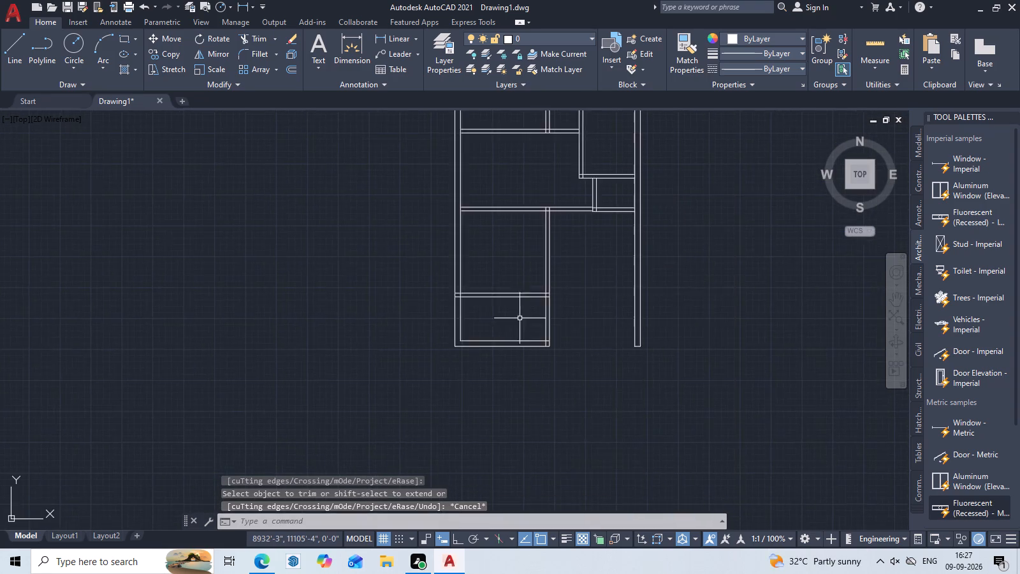
{"action": "scroll", "coordinate": [495, 323], "scroll_direction": "up", "scroll_amount": 2}
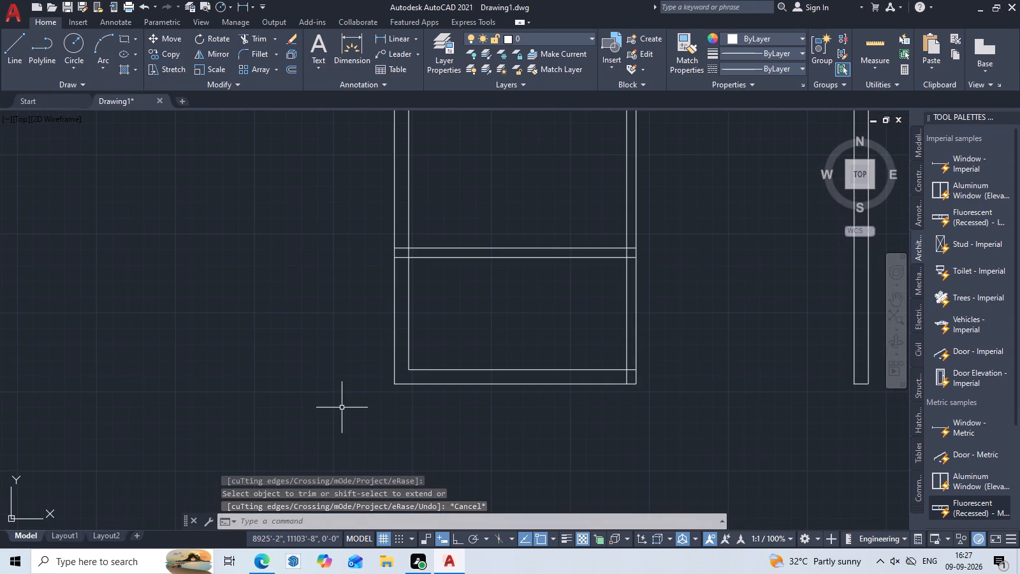
{"action": "middle_click_drag", "start_coordinate": [553, 304], "coordinate": [520, 419]}
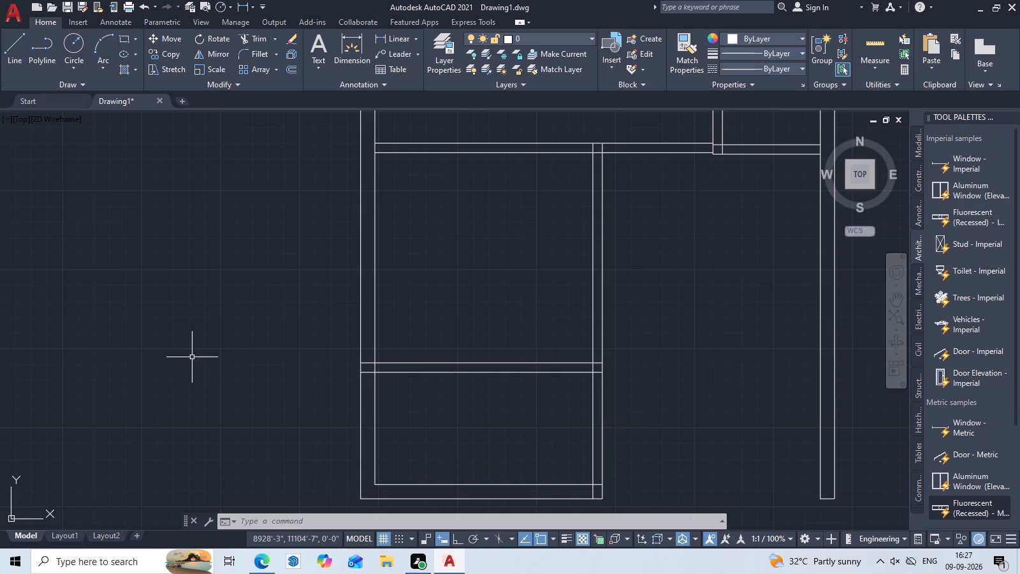
{"action": "scroll", "coordinate": [353, 378], "scroll_direction": "up", "scroll_amount": 4}
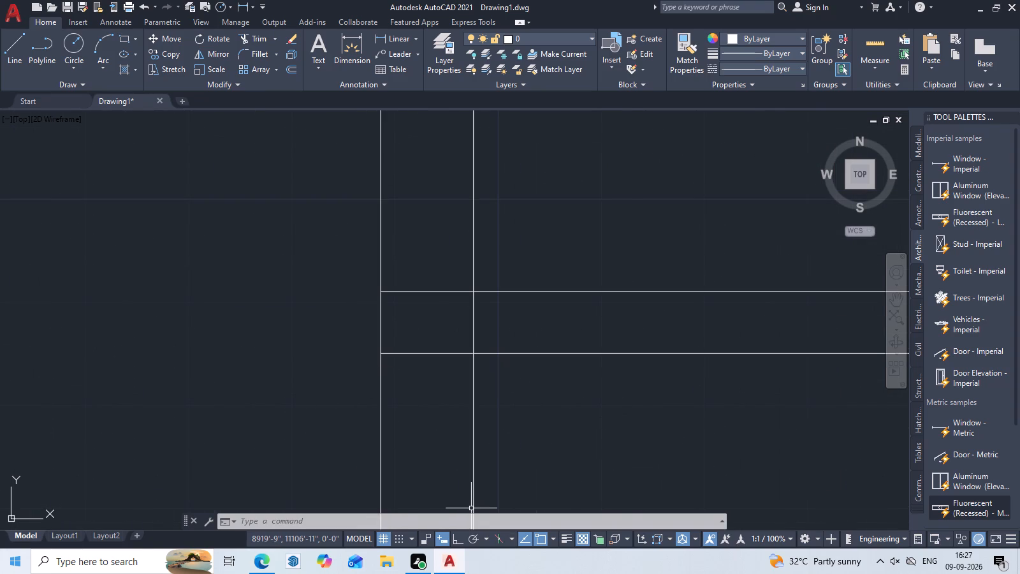
{"action": "scroll", "coordinate": [416, 329], "scroll_direction": "up", "scroll_amount": 2}
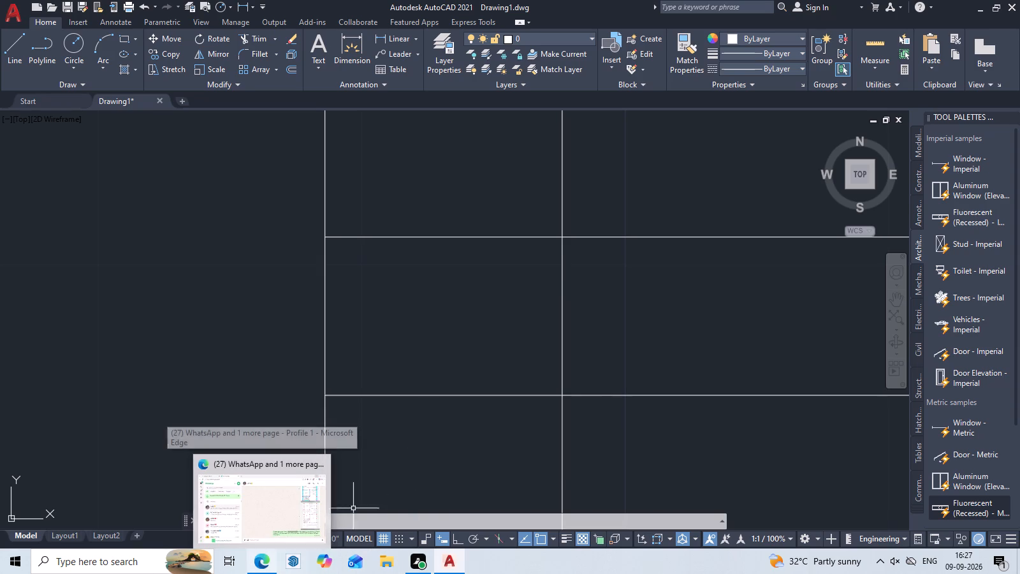
{"action": "scroll", "coordinate": [504, 385], "scroll_direction": "down", "scroll_amount": 6}
{"action": "middle_click_drag", "start_coordinate": [599, 372], "coordinate": [364, 422]}
{"action": "key", "text": "Escape"}
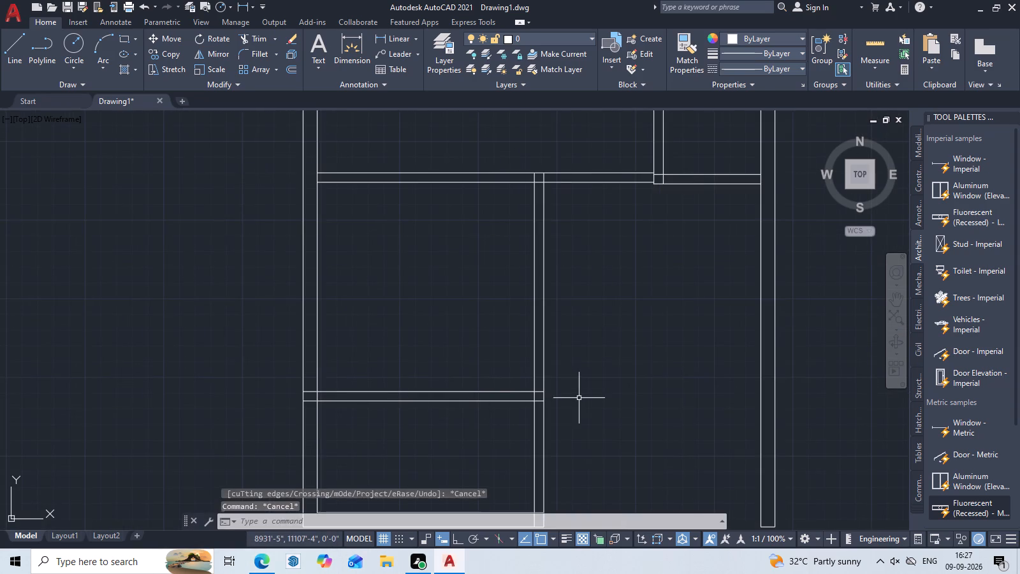
Look over the whole floor plan, checking the partitions around the middle room and up to the top wall.
{"action": "scroll", "coordinate": [579, 398], "scroll_direction": "down", "scroll_amount": 3}
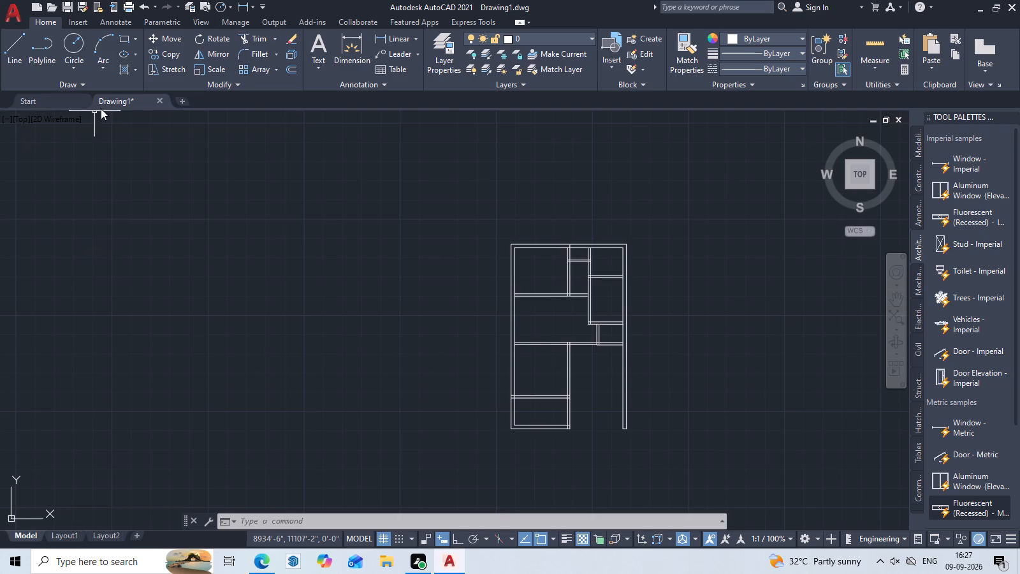
{"action": "scroll", "coordinate": [100, 108], "scroll_direction": "down", "scroll_amount": 2}
{"action": "middle_click_drag", "start_coordinate": [582, 298], "coordinate": [381, 230]}
{"action": "scroll", "coordinate": [367, 250], "scroll_direction": "up", "scroll_amount": 3}
{"action": "middle_click_drag", "start_coordinate": [363, 255], "coordinate": [474, 226]}
{"action": "key", "text": "Escape"}
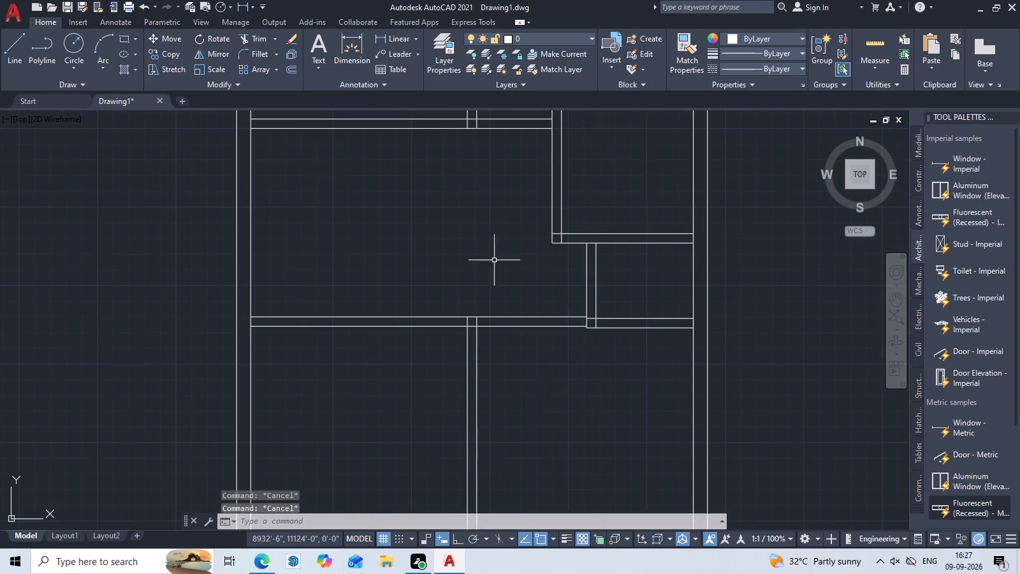
{"action": "middle_click_drag", "start_coordinate": [518, 353], "coordinate": [491, 256]}
{"action": "scroll", "coordinate": [498, 304], "scroll_direction": "up", "scroll_amount": 1}
{"action": "scroll", "coordinate": [469, 279], "scroll_direction": "down", "scroll_amount": 2}
{"action": "middle_click_drag", "start_coordinate": [472, 318], "coordinate": [532, 400]}
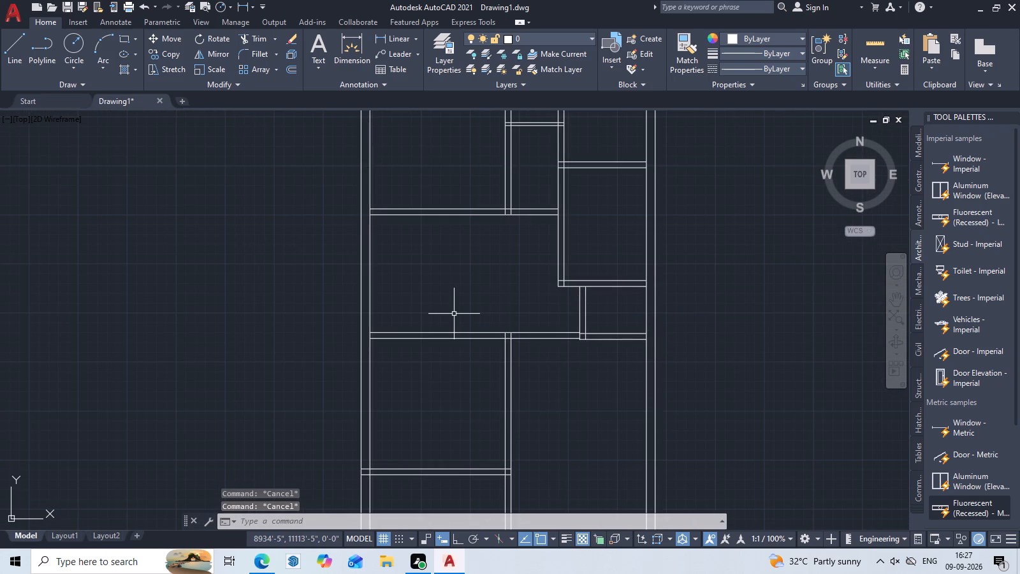
{"action": "scroll", "coordinate": [449, 304], "scroll_direction": "up", "scroll_amount": 2}
{"action": "scroll", "coordinate": [449, 301], "scroll_direction": "down", "scroll_amount": 2}
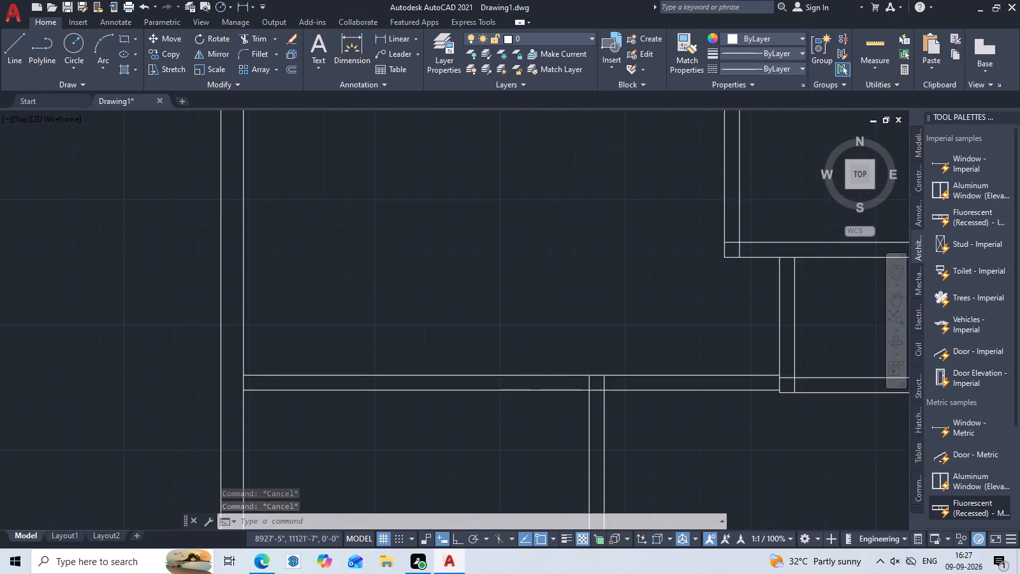
{"action": "scroll", "coordinate": [449, 301], "scroll_direction": "down", "scroll_amount": 2}
{"action": "middle_click_drag", "start_coordinate": [449, 300], "coordinate": [442, 455]}
{"action": "scroll", "coordinate": [449, 300], "scroll_direction": "down", "scroll_amount": 1}
{"action": "scroll", "coordinate": [476, 389], "scroll_direction": "up", "scroll_amount": 3}
{"action": "middle_click_drag", "start_coordinate": [458, 446], "coordinate": [480, 338]}
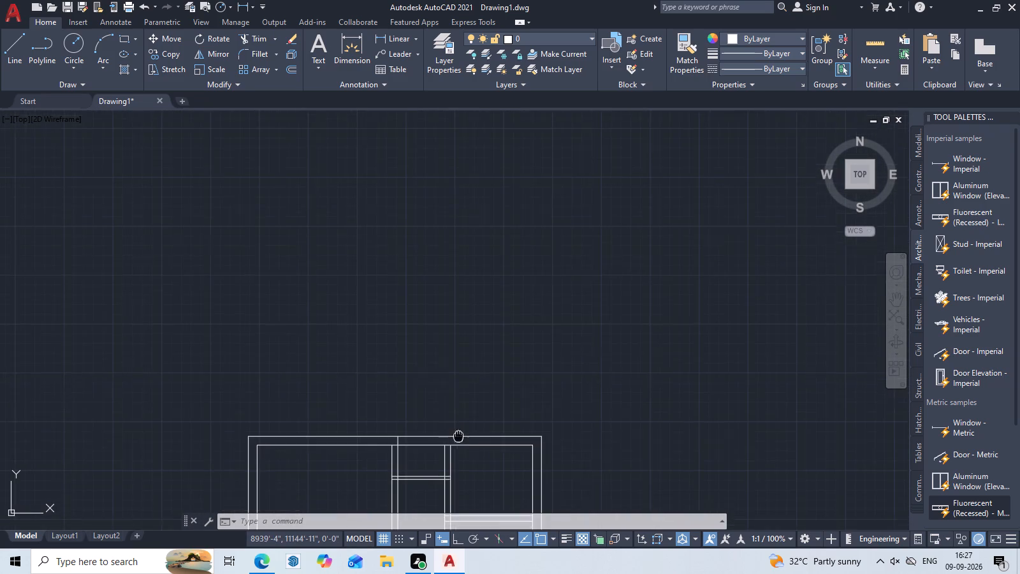
Trim the overlapping lines where the short horizontal partition between the upper vertical partitions meets the left one.
{"action": "middle_click_drag", "start_coordinate": [480, 338], "coordinate": [532, 216]}
{"action": "scroll", "coordinate": [510, 224], "scroll_direction": "up", "scroll_amount": 3}
{"action": "middle_click_drag", "start_coordinate": [479, 272], "coordinate": [578, 143]}
{"action": "middle_click_drag", "start_coordinate": [500, 198], "coordinate": [506, 323]}
{"action": "scroll", "coordinate": [459, 374], "scroll_direction": "up", "scroll_amount": 2}
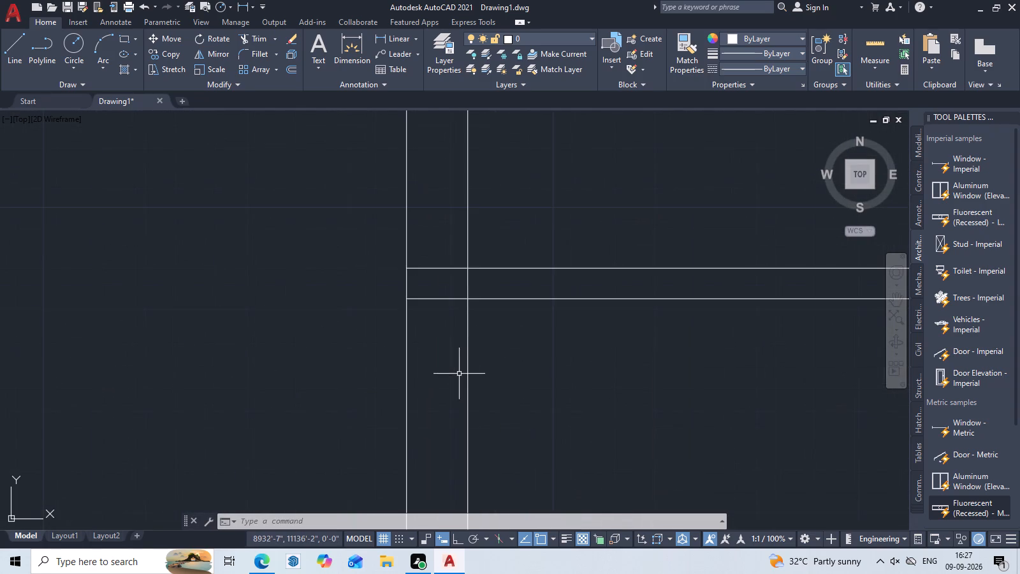
{"action": "middle_click_drag", "start_coordinate": [579, 361], "coordinate": [597, 357]}
{"action": "scroll", "coordinate": [593, 361], "scroll_direction": "up", "scroll_amount": 2}
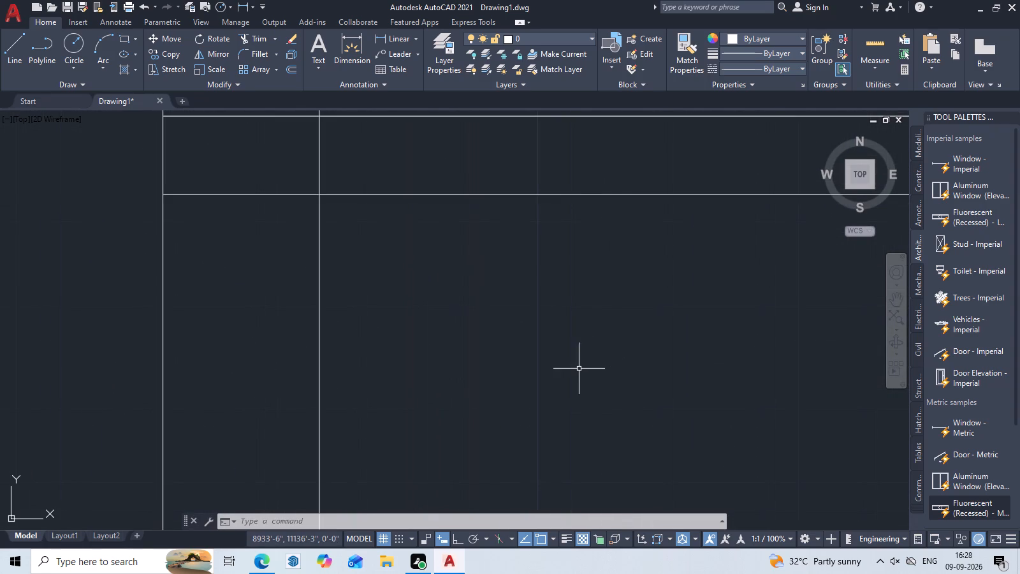
{"action": "middle_click_drag", "start_coordinate": [541, 217], "coordinate": [575, 422]}
{"action": "type", "text": "tr"}
{"action": "key", "text": "space"}
{"action": "left_click", "coordinate": [325, 321]}
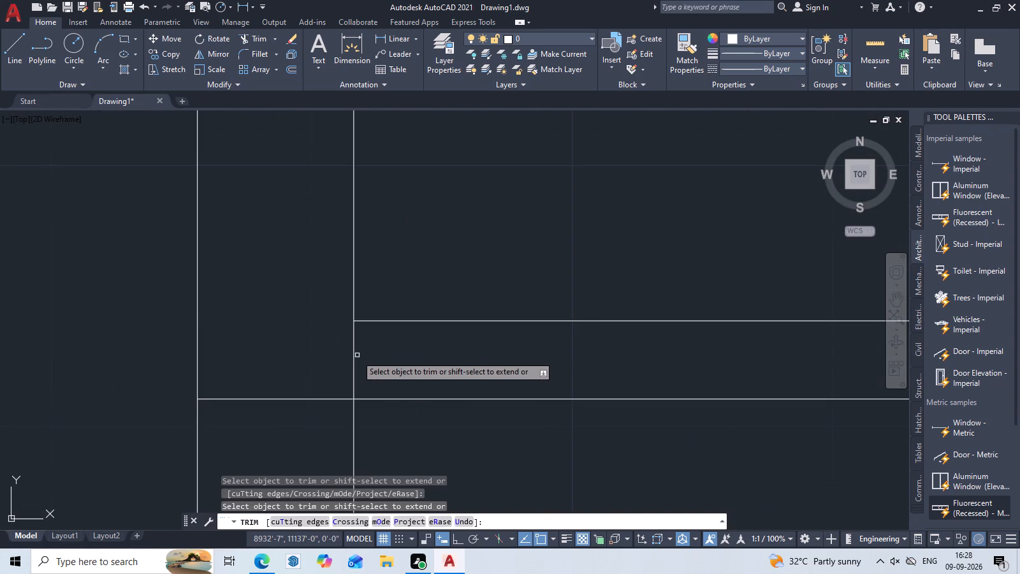
{"action": "left_click", "coordinate": [353, 357]}
{"action": "left_click", "coordinate": [295, 399]}
Trim the overlapping lines at the other end of the short horizontal partition, where it meets the right vertical partition.
{"action": "scroll", "coordinate": [314, 395], "scroll_direction": "down", "scroll_amount": 5}
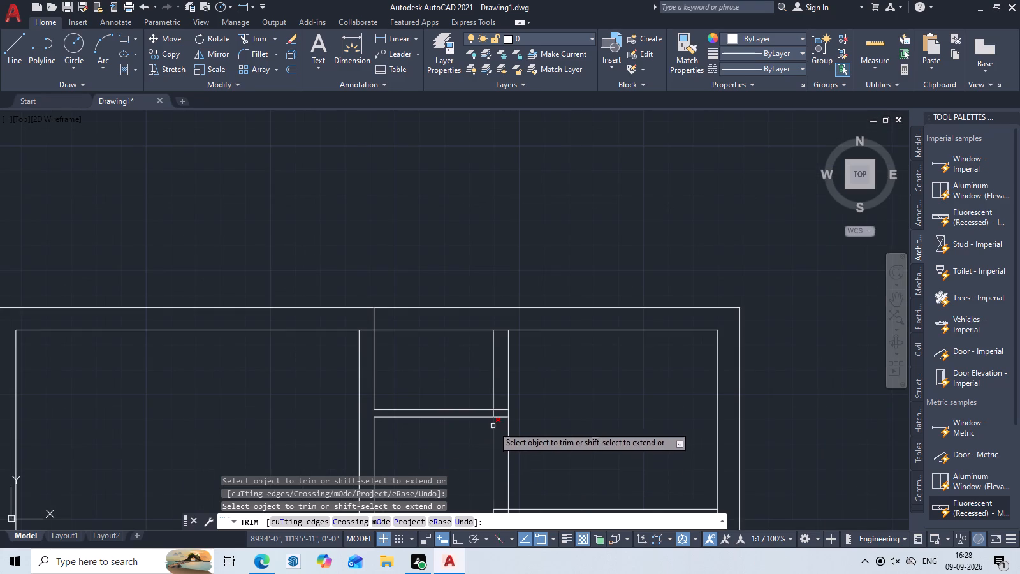
{"action": "scroll", "coordinate": [493, 423], "scroll_direction": "up", "scroll_amount": 3}
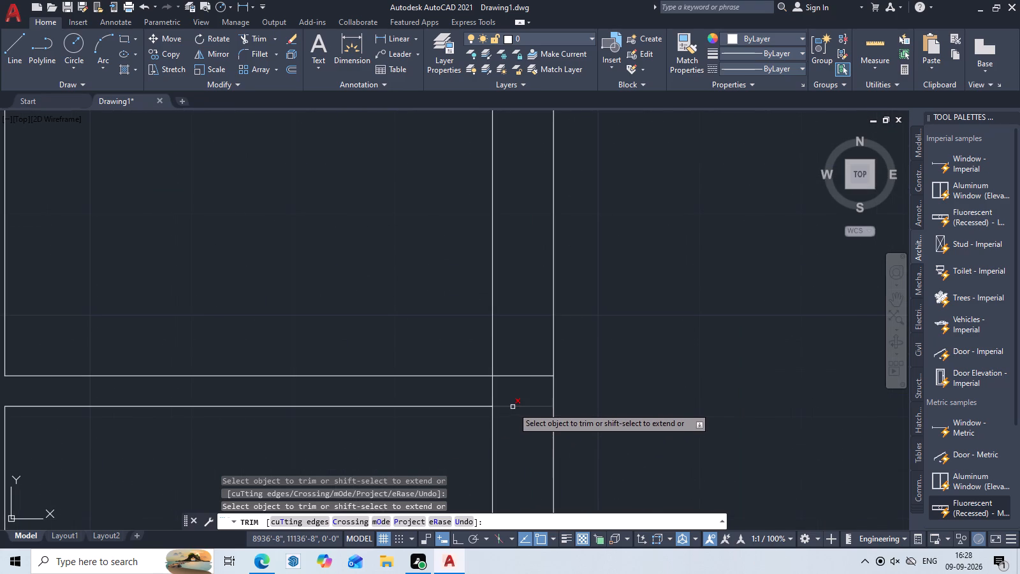
{"action": "left_click", "coordinate": [517, 374]}
{"action": "double_click", "coordinate": [520, 406]}
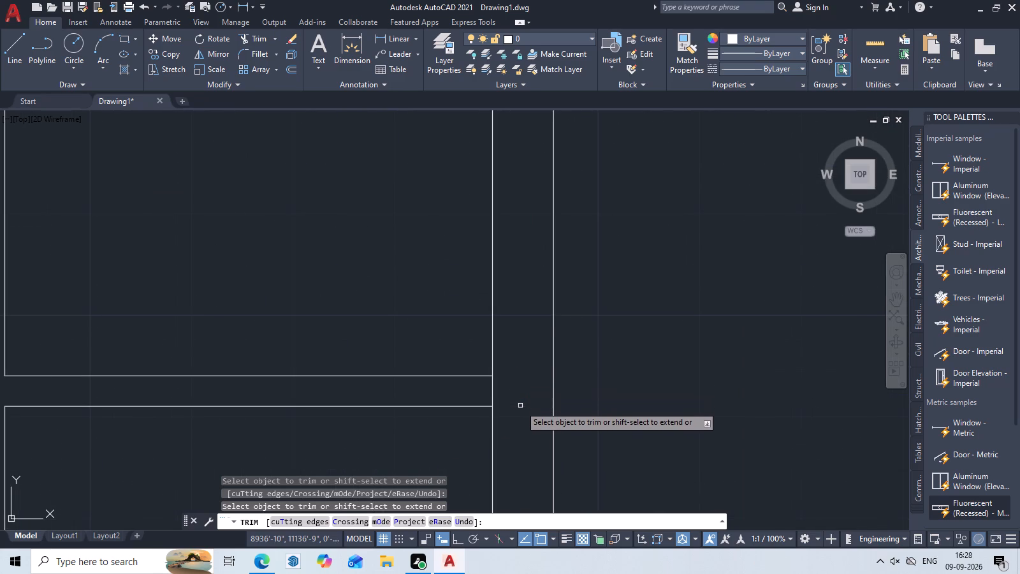
{"action": "left_click", "coordinate": [492, 394]}
Trim both lines of the top-right room's horizontal partition where they run through the thickness of the vertical partition.
{"action": "scroll", "coordinate": [514, 388], "scroll_direction": "down", "scroll_amount": 5}
{"action": "middle_click_drag", "start_coordinate": [570, 409], "coordinate": [627, 388]}
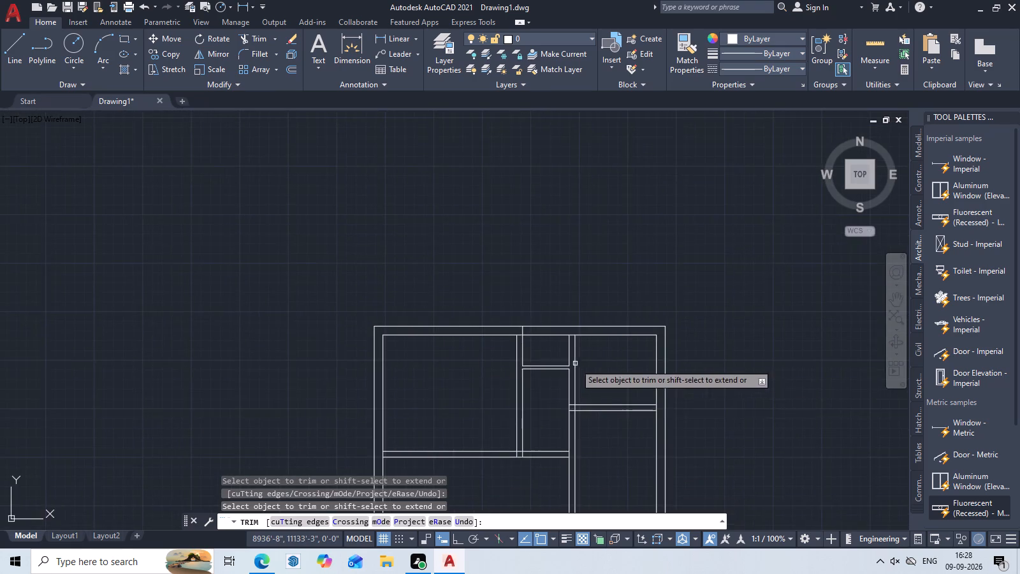
{"action": "scroll", "coordinate": [546, 339], "scroll_direction": "up", "scroll_amount": 3}
{"action": "scroll", "coordinate": [504, 327], "scroll_direction": "down", "scroll_amount": 2}
{"action": "middle_click_drag", "start_coordinate": [509, 378], "coordinate": [548, 302]}
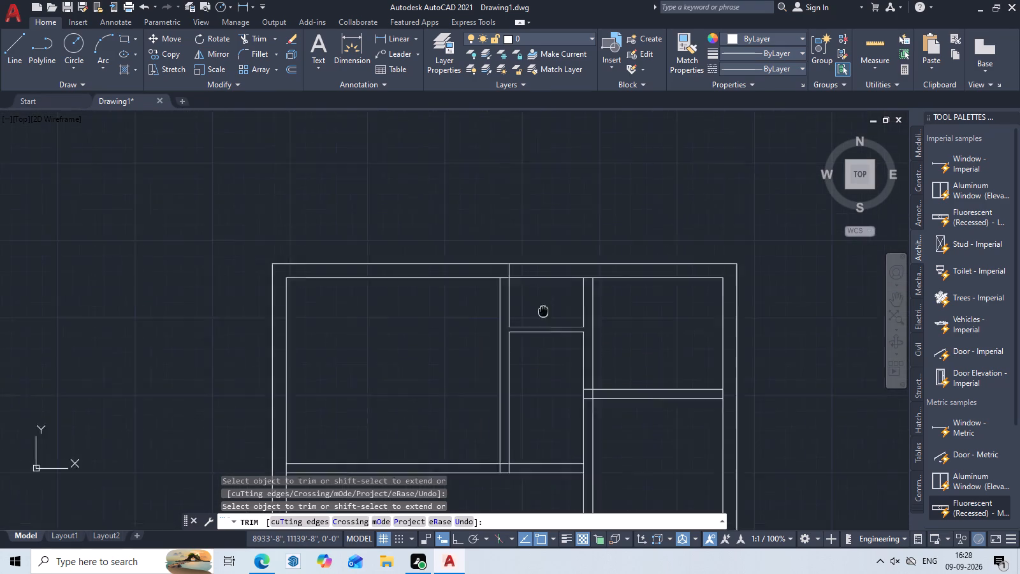
{"action": "middle_click_drag", "start_coordinate": [548, 302], "coordinate": [551, 295]}
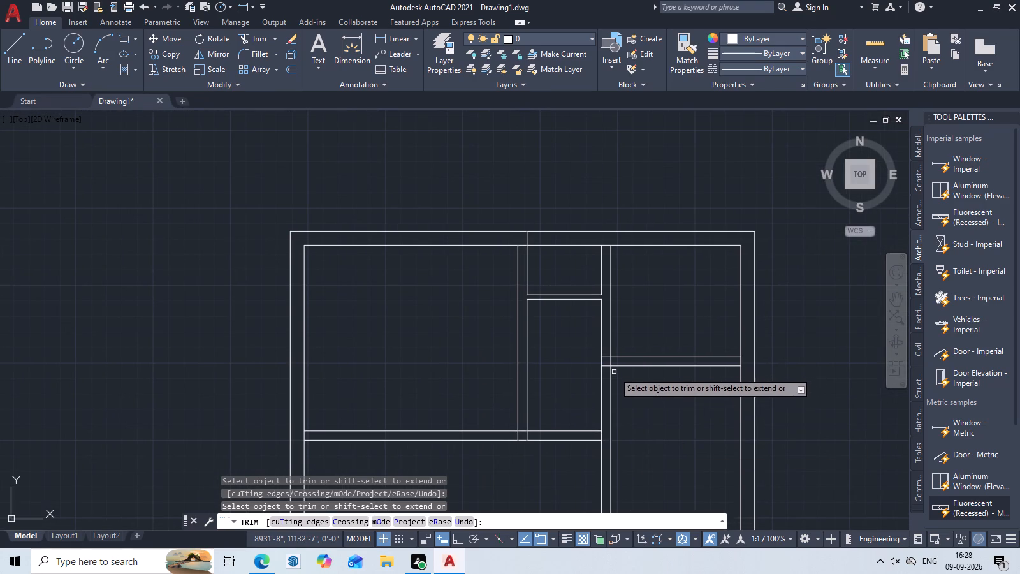
{"action": "scroll", "coordinate": [613, 368], "scroll_direction": "up", "scroll_amount": 3}
{"action": "left_click", "coordinate": [583, 363]}
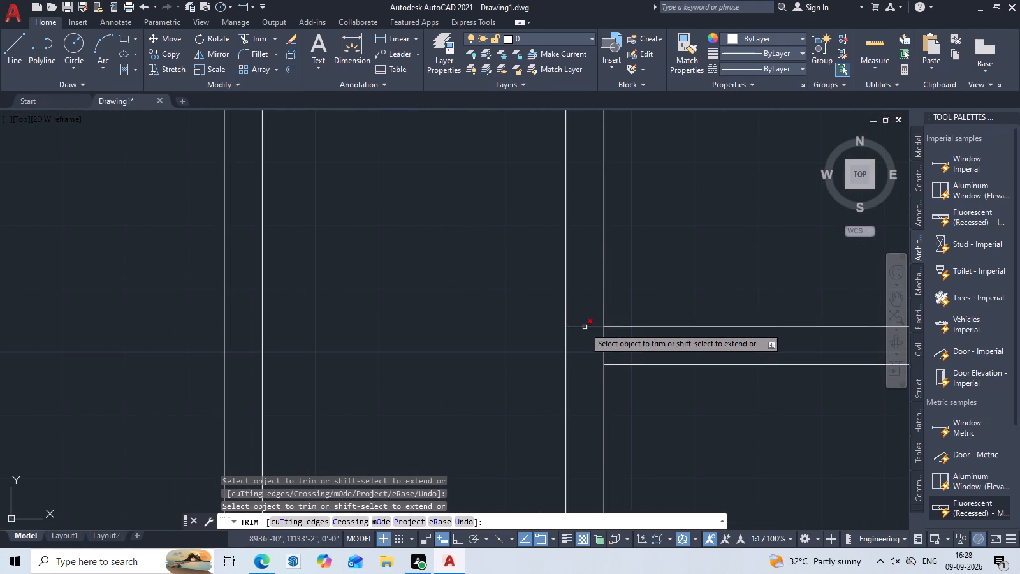
{"action": "scroll", "coordinate": [585, 327], "scroll_direction": "down", "scroll_amount": 2}
{"action": "left_click", "coordinate": [585, 327]}
{"action": "scroll", "coordinate": [597, 341], "scroll_direction": "down", "scroll_amount": 2}
{"action": "middle_click_drag", "start_coordinate": [622, 384], "coordinate": [624, 341]}
{"action": "key", "text": "Escape"}
Examine the partition junctions around the middle room and the lower rooms down to the bottom outer wall.
{"action": "middle_click_drag", "start_coordinate": [634, 422], "coordinate": [595, 357]}
{"action": "scroll", "coordinate": [579, 351], "scroll_direction": "up", "scroll_amount": 2}
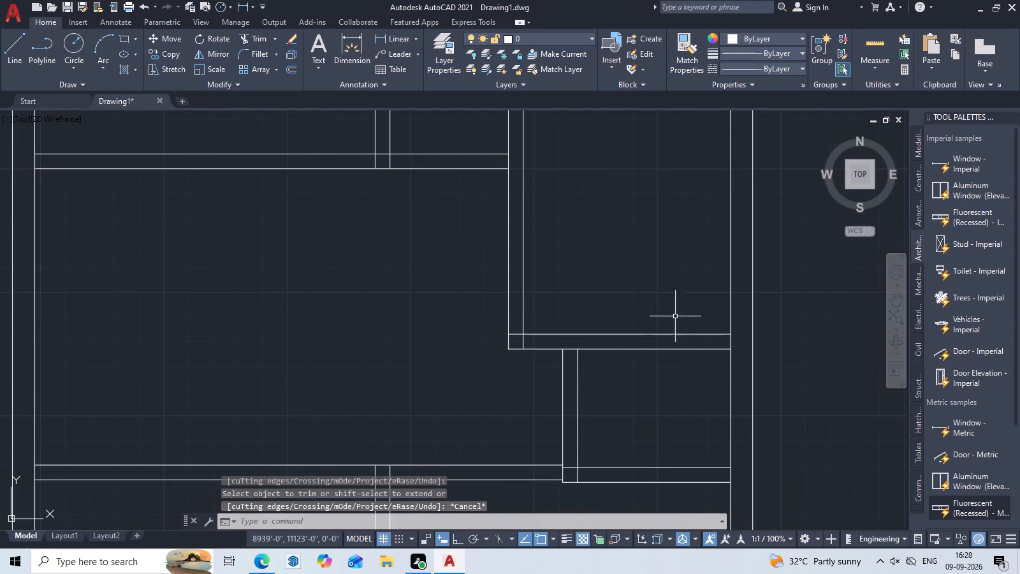
{"action": "middle_click_drag", "start_coordinate": [551, 345], "coordinate": [522, 338]}
{"action": "scroll", "coordinate": [535, 341], "scroll_direction": "up", "scroll_amount": 2}
{"action": "middle_click_drag", "start_coordinate": [433, 355], "coordinate": [569, 351]}
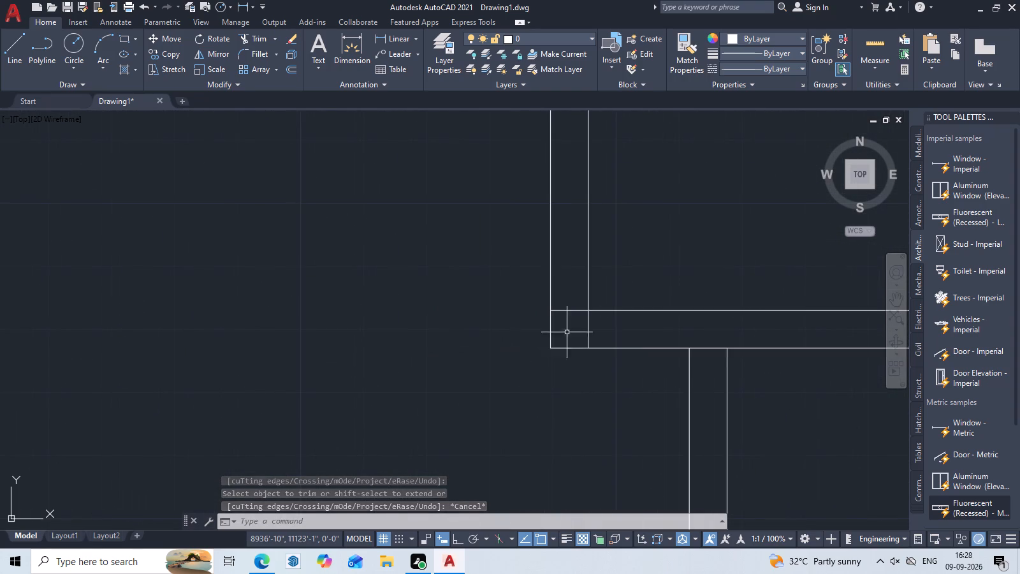
{"action": "scroll", "coordinate": [565, 318], "scroll_direction": "down", "scroll_amount": 1}
{"action": "middle_click_drag", "start_coordinate": [575, 300], "coordinate": [673, 336]}
{"action": "middle_click_drag", "start_coordinate": [465, 352], "coordinate": [506, 358]}
{"action": "scroll", "coordinate": [507, 355], "scroll_direction": "down", "scroll_amount": 2}
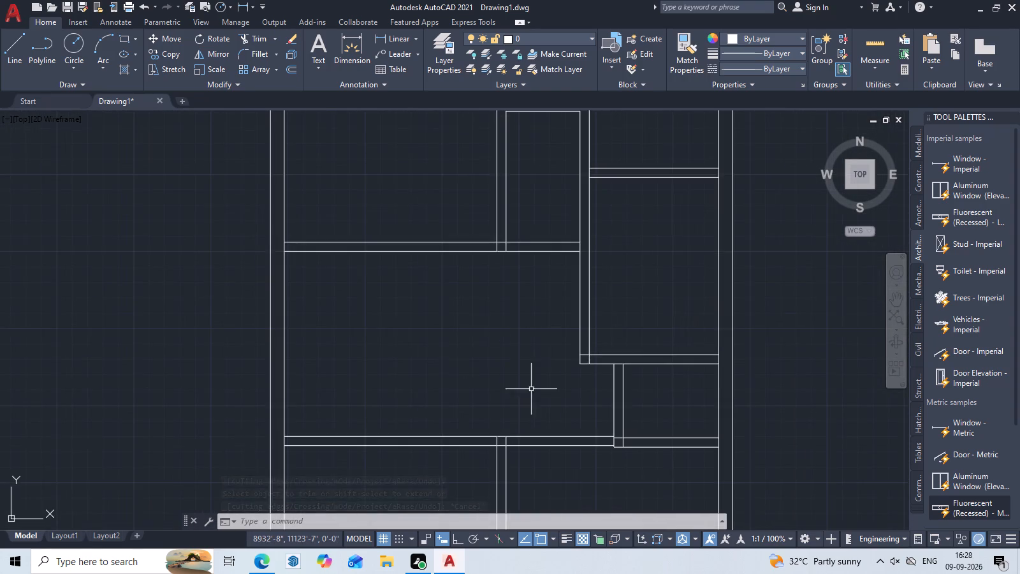
{"action": "middle_click_drag", "start_coordinate": [531, 389], "coordinate": [508, 283]}
{"action": "scroll", "coordinate": [503, 373], "scroll_direction": "up", "scroll_amount": 1}
{"action": "middle_click_drag", "start_coordinate": [479, 370], "coordinate": [503, 241]}
{"action": "middle_click_drag", "start_coordinate": [473, 316], "coordinate": [492, 247]}
{"action": "scroll", "coordinate": [372, 327], "scroll_direction": "down", "scroll_amount": 1}
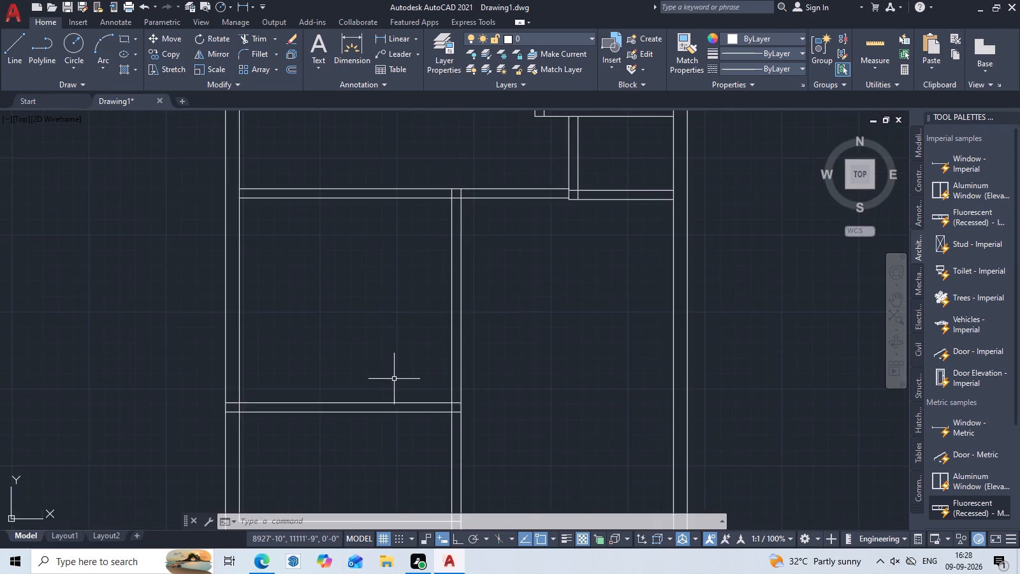
{"action": "middle_click_drag", "start_coordinate": [419, 340], "coordinate": [511, 160]}
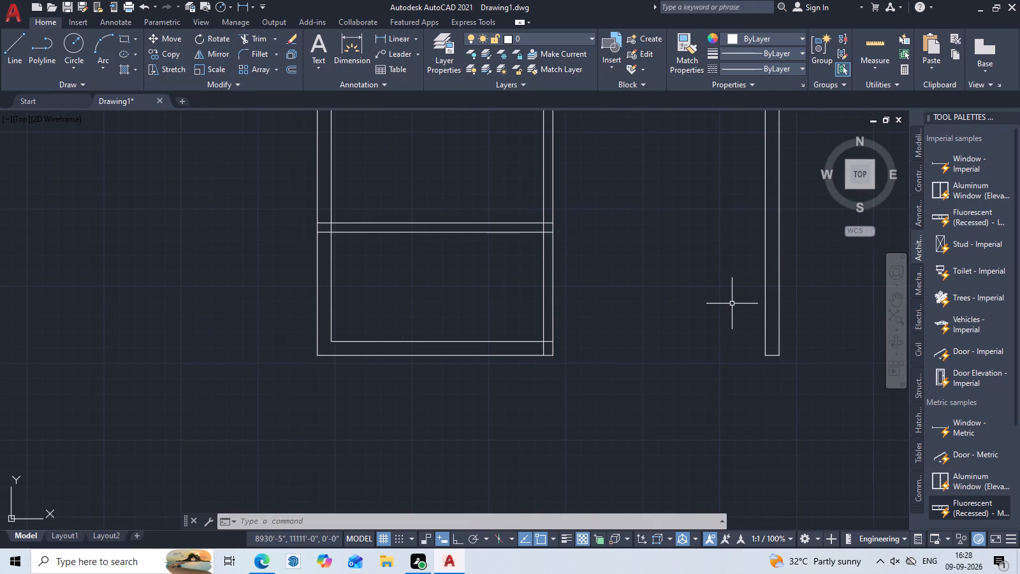
Draw a diagonal line across the bottom opening from the bottom wall's inner line to the right outer wall's lower inner corner.
{"action": "middle_click_drag", "start_coordinate": [732, 304], "coordinate": [708, 311]}
{"action": "type", "text": "l"}
{"action": "key", "text": "space"}
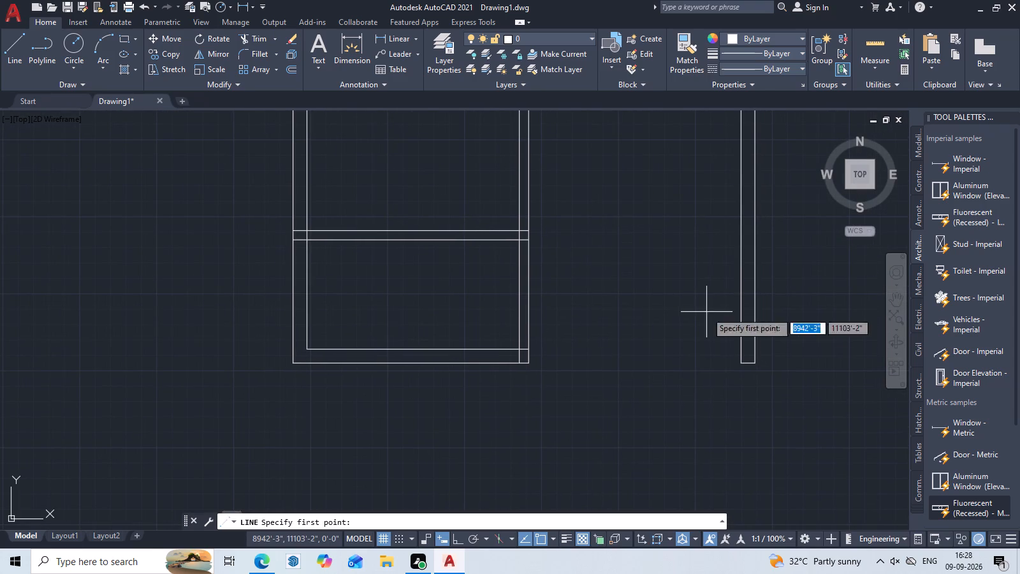
{"action": "scroll", "coordinate": [620, 361], "scroll_direction": "up", "scroll_amount": 2}
{"action": "left_click", "coordinate": [386, 331]}
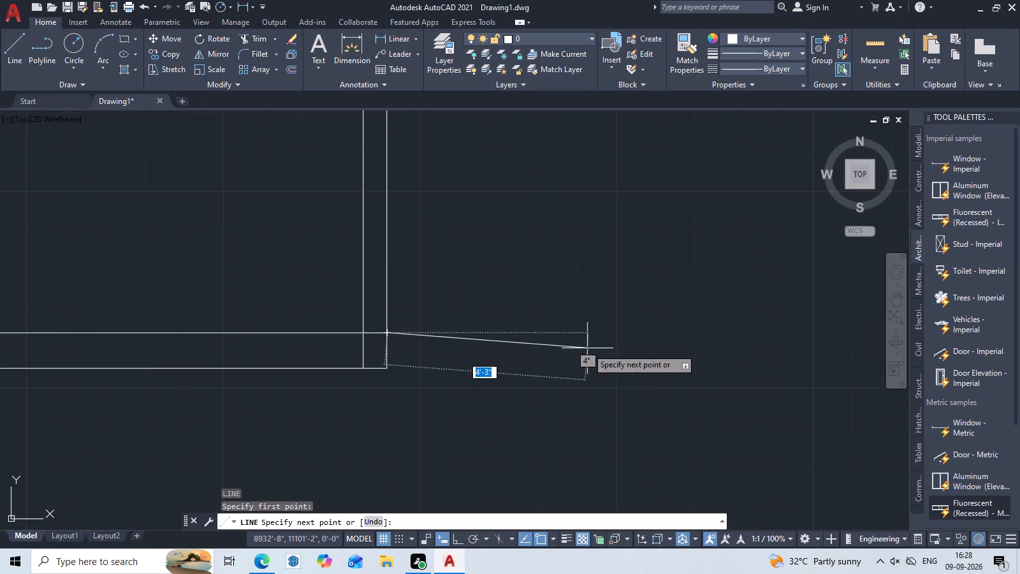
{"action": "middle_click_drag", "start_coordinate": [587, 348], "coordinate": [317, 294]}
{"action": "left_click", "coordinate": [661, 314]}
{"action": "key", "text": "space"}
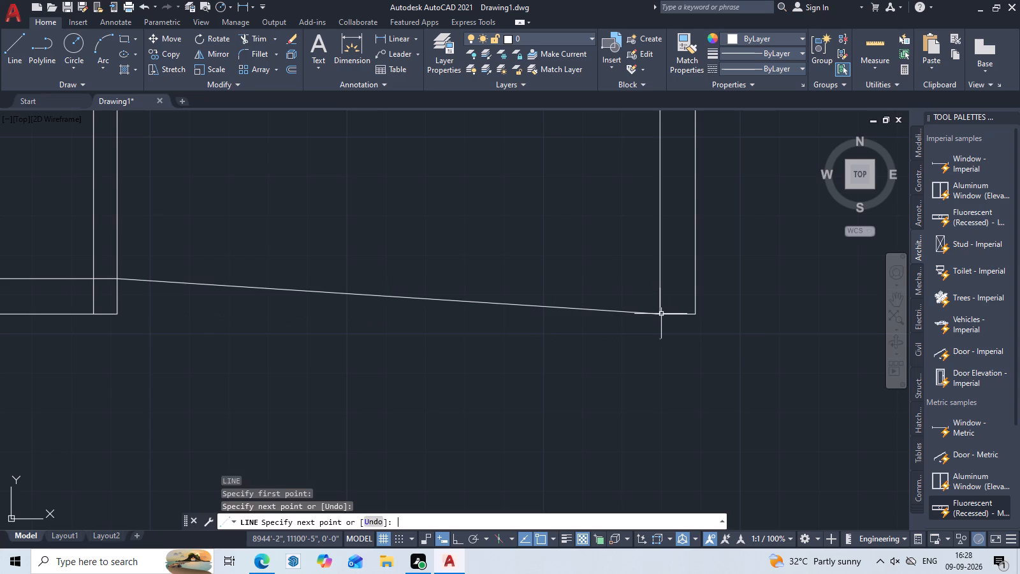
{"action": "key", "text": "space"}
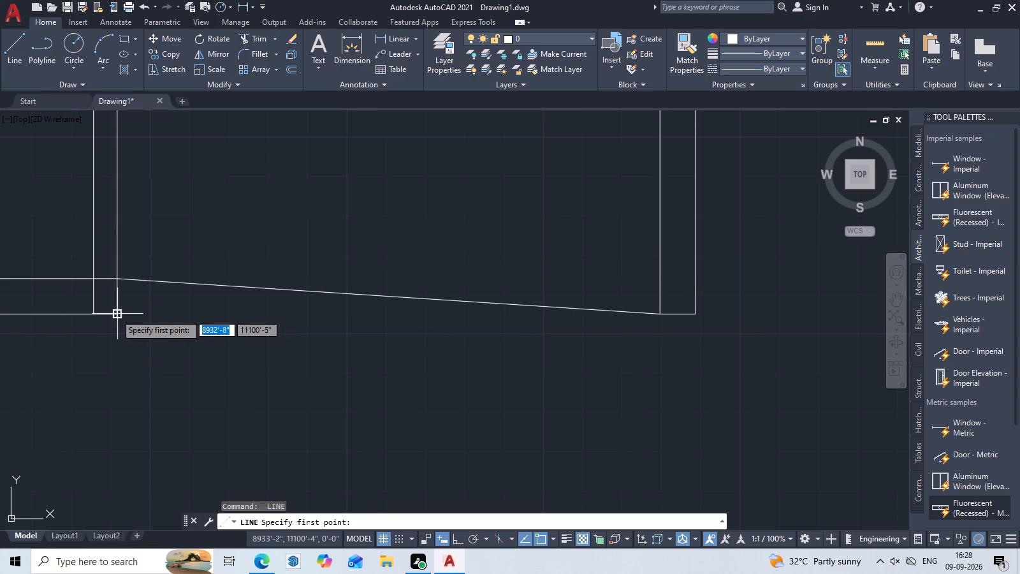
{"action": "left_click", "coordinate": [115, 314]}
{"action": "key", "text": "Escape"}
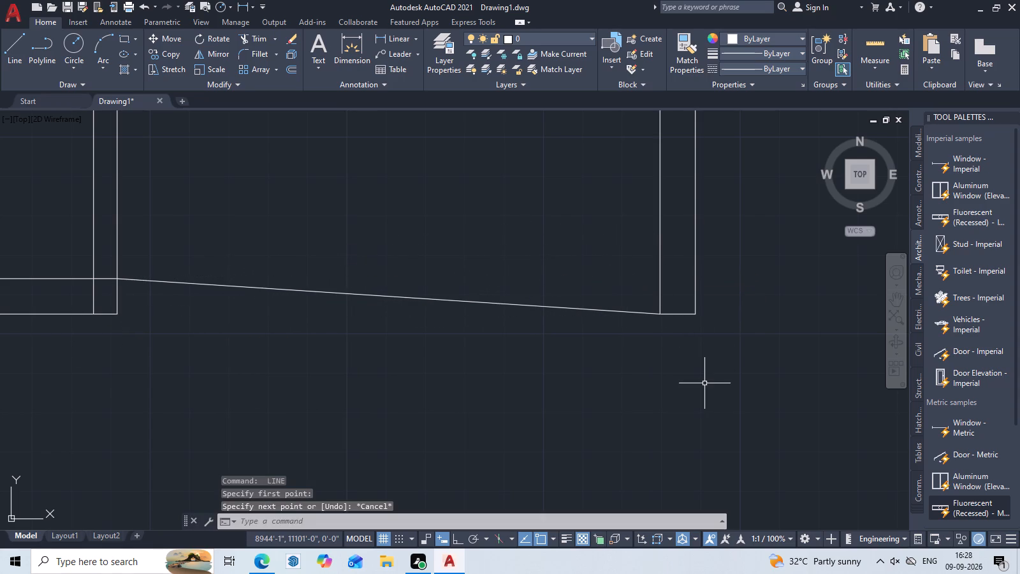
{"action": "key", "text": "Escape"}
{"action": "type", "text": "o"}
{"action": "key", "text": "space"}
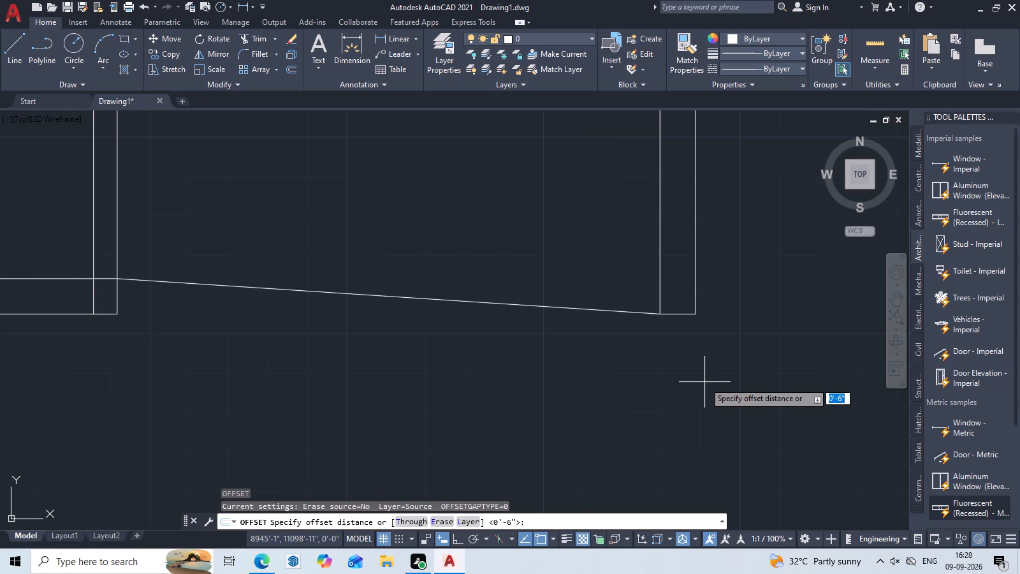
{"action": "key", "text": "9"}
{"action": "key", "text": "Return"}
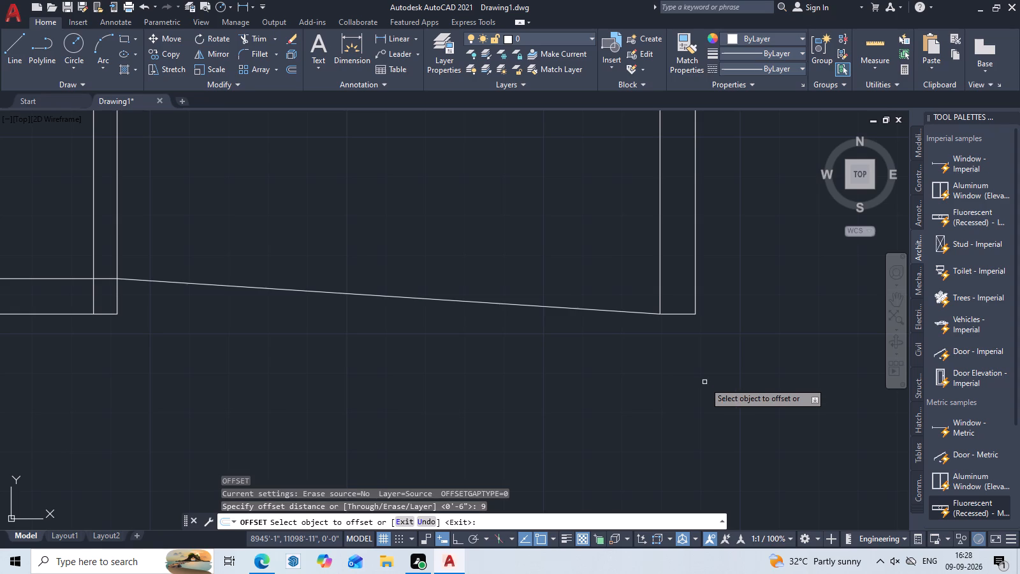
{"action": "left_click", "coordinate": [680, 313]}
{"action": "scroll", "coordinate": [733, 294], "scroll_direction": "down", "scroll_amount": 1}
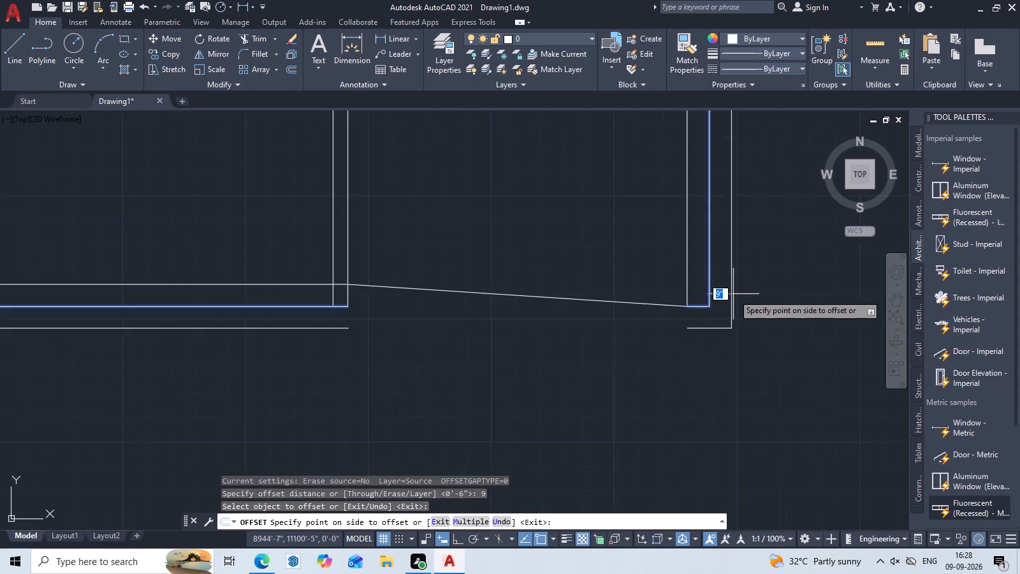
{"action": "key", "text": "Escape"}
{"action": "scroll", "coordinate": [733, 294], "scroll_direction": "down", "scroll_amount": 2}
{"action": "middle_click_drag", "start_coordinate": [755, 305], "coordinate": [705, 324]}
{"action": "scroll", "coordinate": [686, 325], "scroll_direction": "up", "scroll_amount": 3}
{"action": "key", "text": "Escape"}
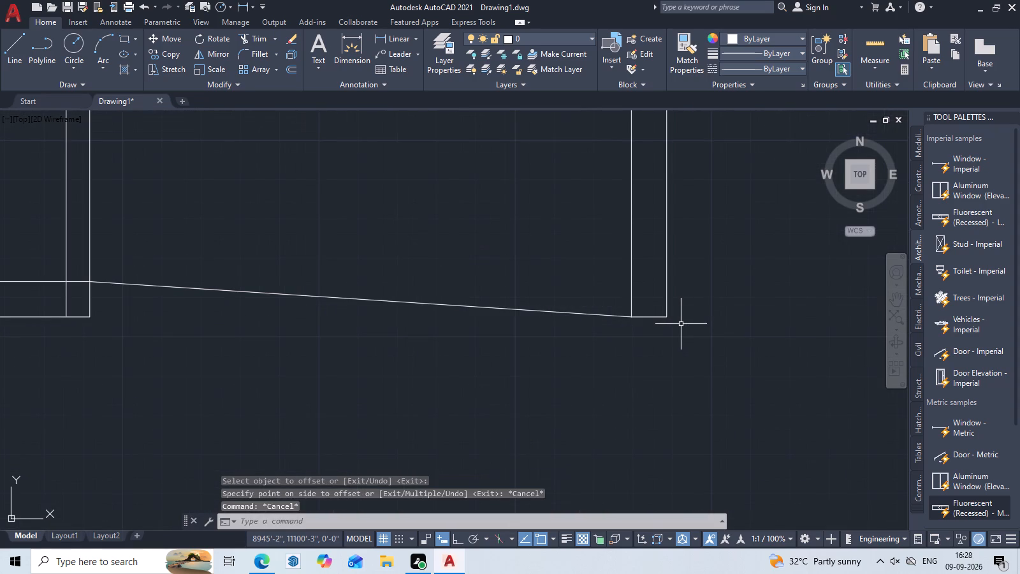
Break the outer wall outline at the plan's bottom-right outer corner with Break at Point.
{"action": "type", "text": "br"}
{"action": "left_click", "coordinate": [728, 369]}
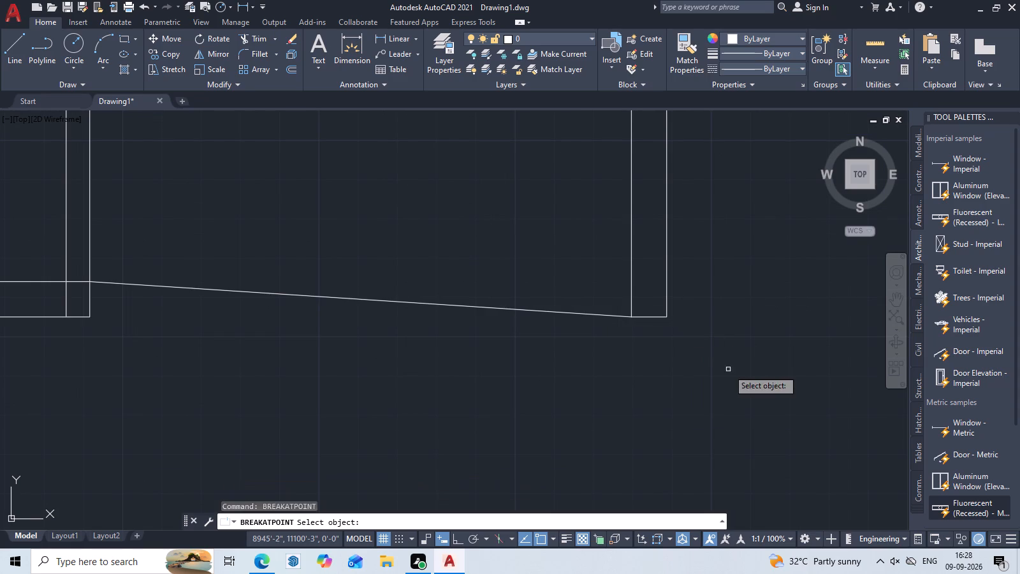
{"action": "double_click", "coordinate": [657, 318]}
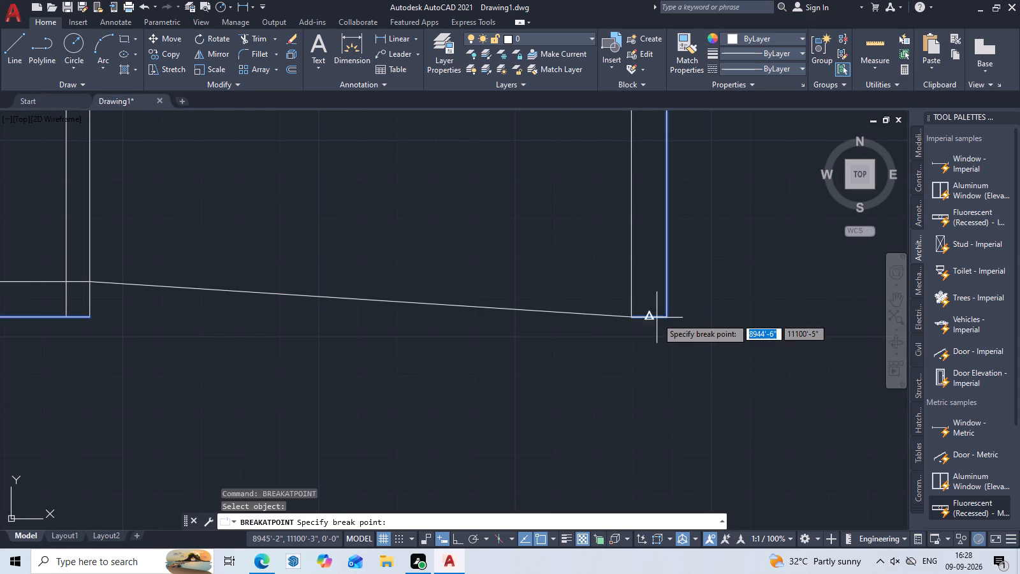
{"action": "scroll", "coordinate": [664, 318], "scroll_direction": "up", "scroll_amount": 3}
{"action": "left_click", "coordinate": [680, 310]}
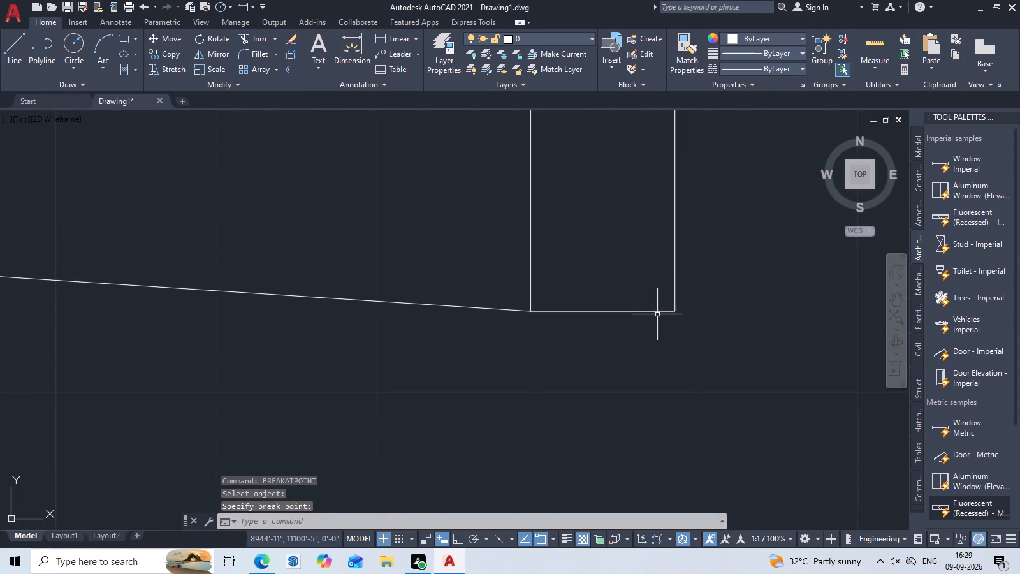
{"action": "key", "text": "Escape"}
Offset the short bottom edge of the right outer wall 9" upward into the wall.
{"action": "type", "text": "o"}
{"action": "key", "text": "space"}
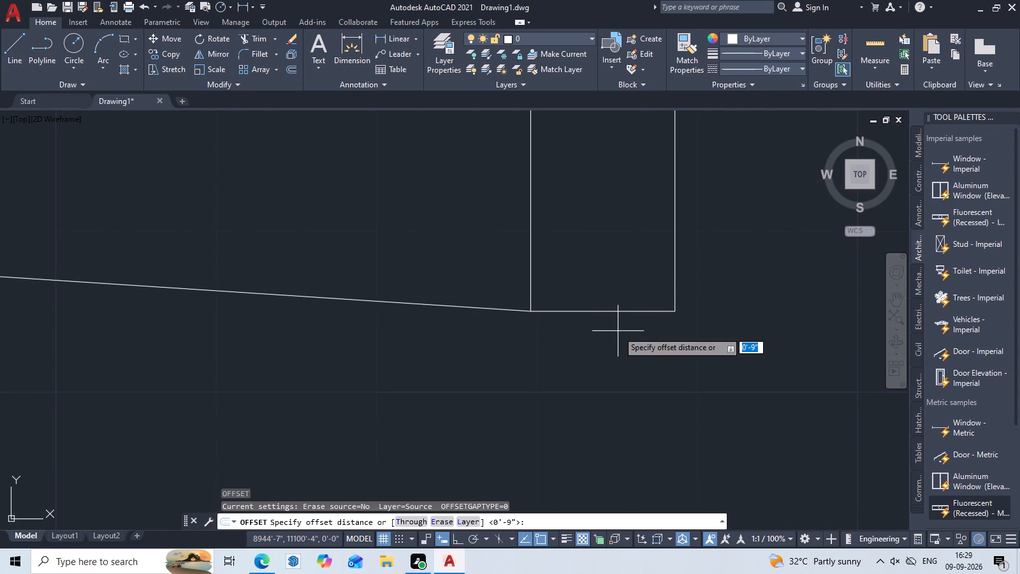
{"action": "key", "text": "9"}
{"action": "key", "text": "space"}
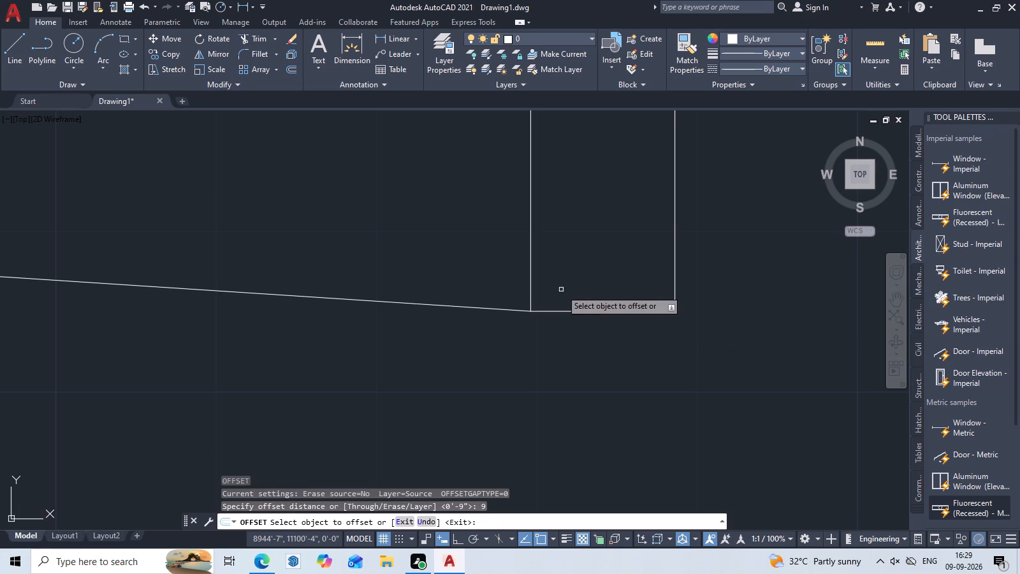
{"action": "left_click", "coordinate": [590, 313]}
{"action": "left_click", "coordinate": [602, 205]}
{"action": "scroll", "coordinate": [601, 239], "scroll_direction": "down", "scroll_amount": 3}
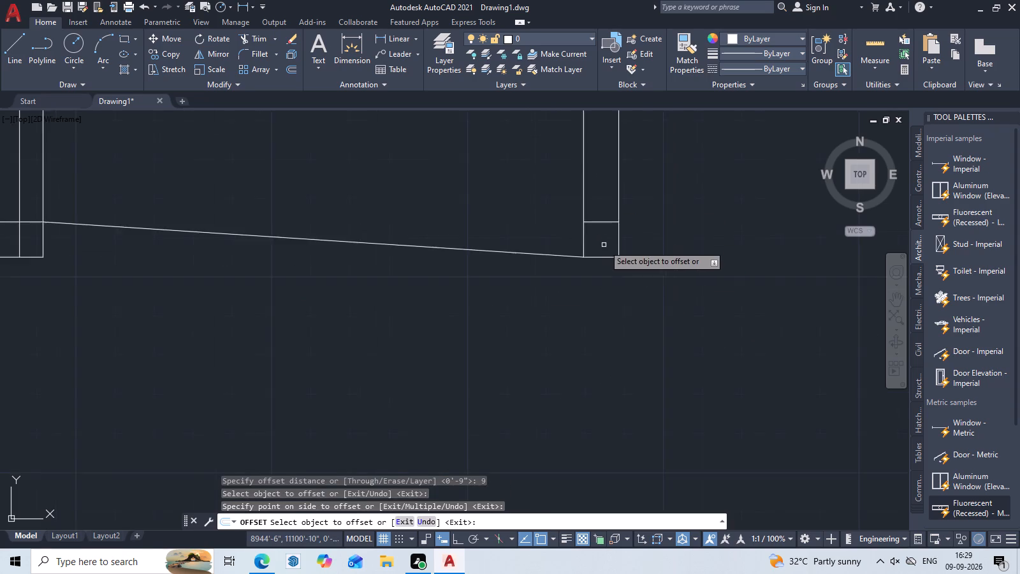
{"action": "middle_click_drag", "start_coordinate": [609, 260], "coordinate": [654, 351]}
{"action": "key", "text": "Escape"}
Draw the crossing diagonal, about 11'-6" long, from the new offset line's inner end to the bottom wall's outer corner across the opening.
{"action": "key", "text": "l"}
{"action": "key", "text": "space"}
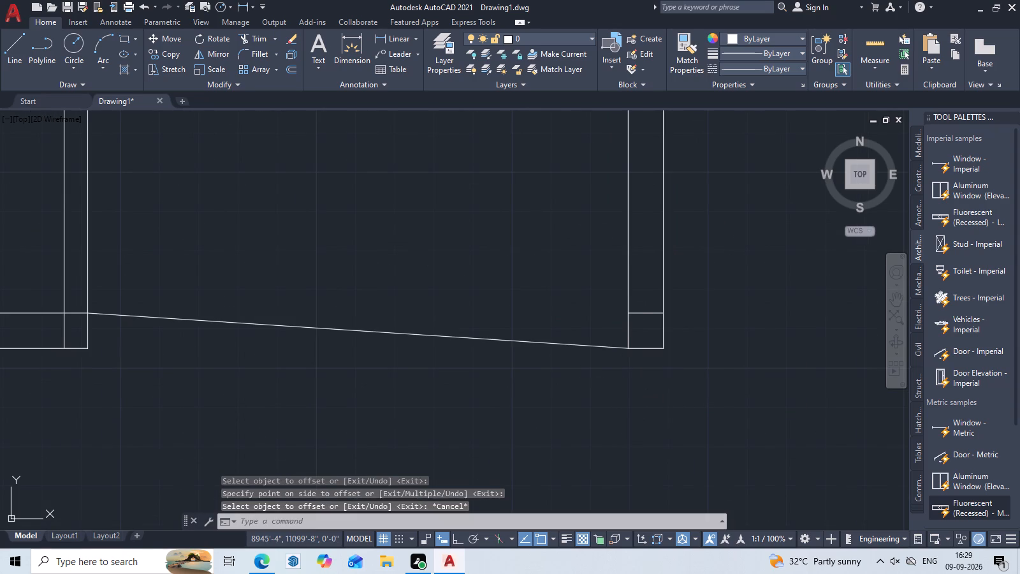
{"action": "double_click", "coordinate": [632, 314]}
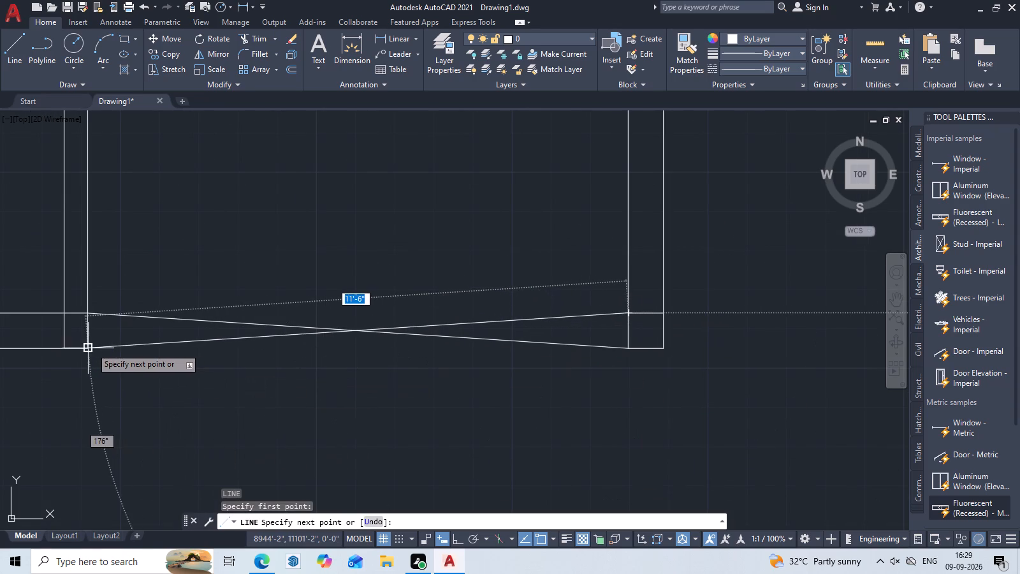
{"action": "left_click", "coordinate": [85, 348]}
{"action": "key", "text": "Escape"}
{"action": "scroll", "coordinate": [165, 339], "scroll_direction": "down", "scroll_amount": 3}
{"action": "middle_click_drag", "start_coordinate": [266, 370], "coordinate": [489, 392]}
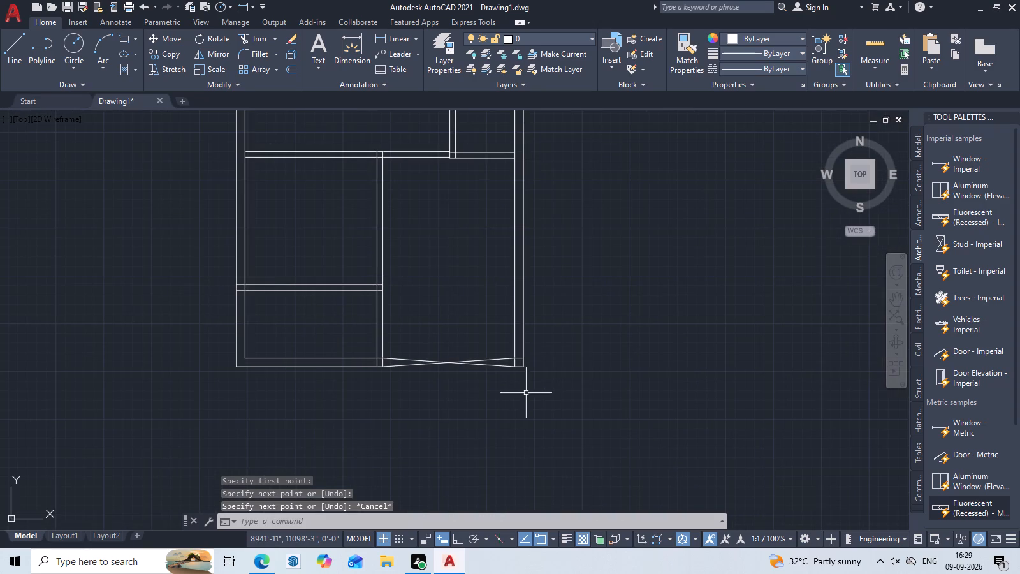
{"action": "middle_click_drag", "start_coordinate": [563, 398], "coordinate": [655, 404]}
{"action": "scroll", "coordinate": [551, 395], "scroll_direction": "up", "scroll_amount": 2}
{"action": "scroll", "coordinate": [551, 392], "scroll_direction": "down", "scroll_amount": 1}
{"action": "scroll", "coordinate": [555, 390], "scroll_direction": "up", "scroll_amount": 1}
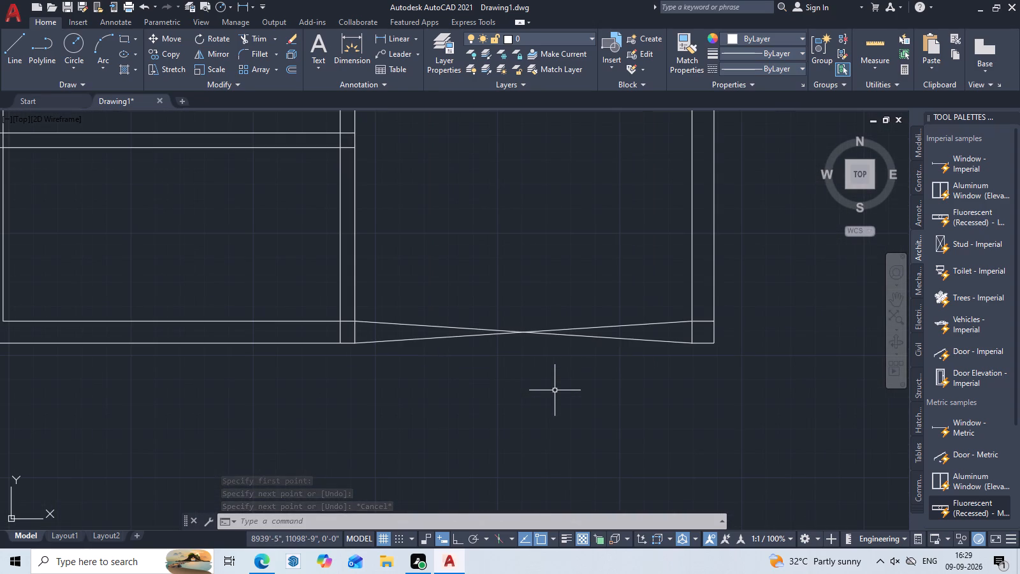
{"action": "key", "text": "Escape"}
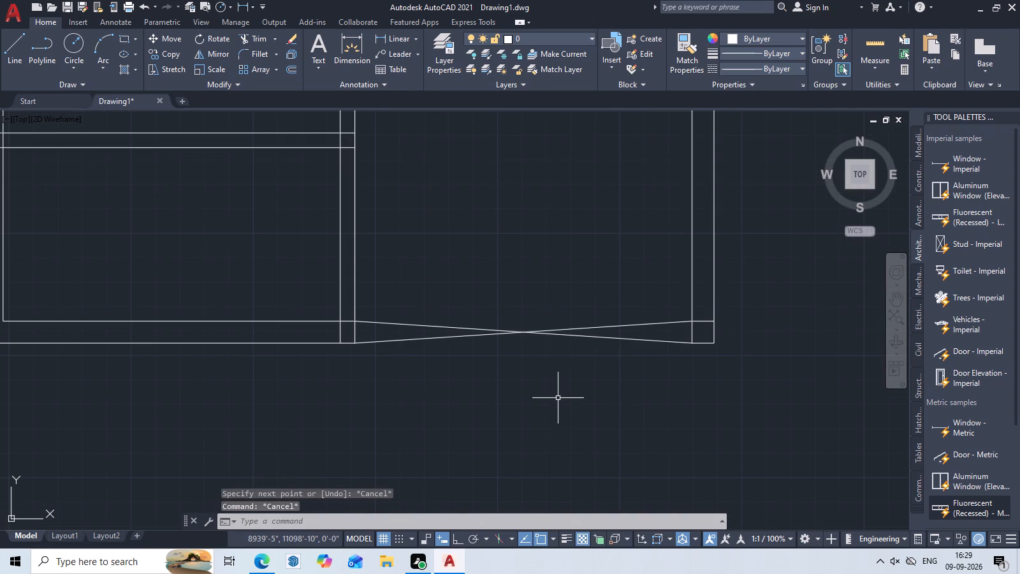
Examine the wall junctions across the floor plan, from the upper rooms to the bottom-left outer corner.
{"action": "scroll", "coordinate": [555, 397], "scroll_direction": "down", "scroll_amount": 2}
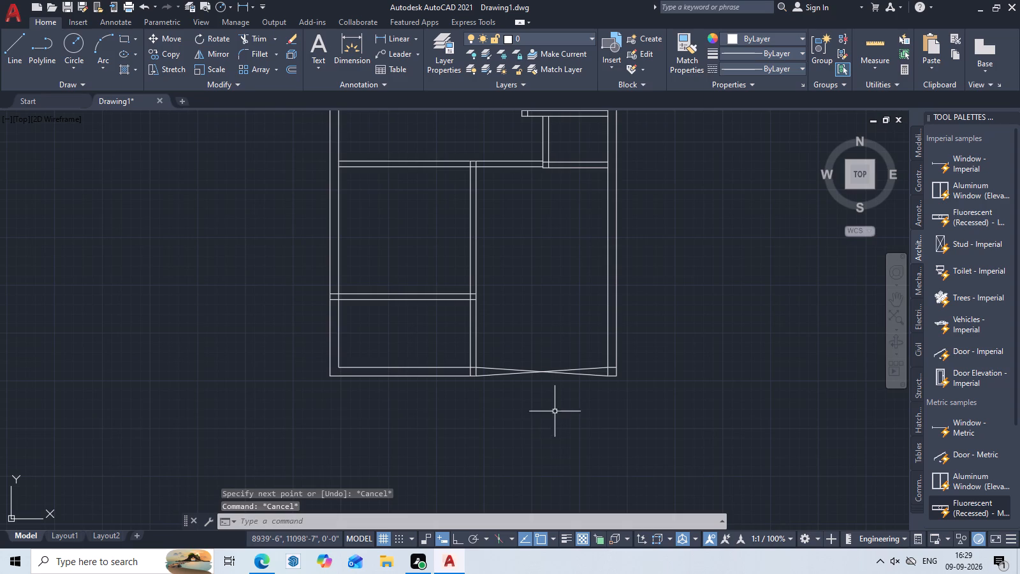
{"action": "middle_click_drag", "start_coordinate": [379, 238], "coordinate": [649, 515]}
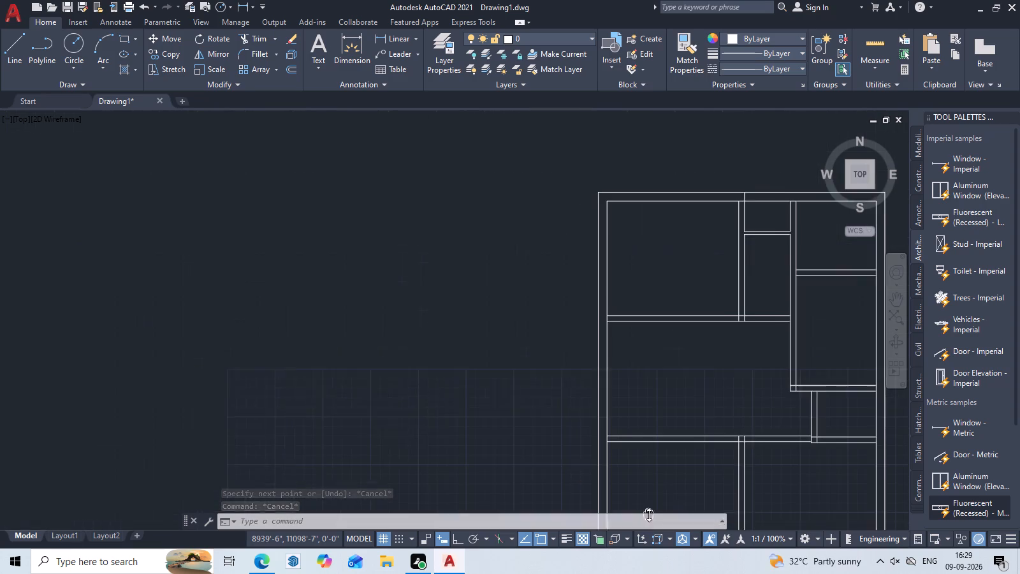
{"action": "middle_click_drag", "start_coordinate": [778, 314], "coordinate": [470, 344]}
{"action": "scroll", "coordinate": [449, 290], "scroll_direction": "up", "scroll_amount": 3}
{"action": "middle_click_drag", "start_coordinate": [437, 250], "coordinate": [446, 419]}
{"action": "scroll", "coordinate": [462, 379], "scroll_direction": "down", "scroll_amount": 3}
{"action": "middle_click_drag", "start_coordinate": [525, 504], "coordinate": [521, 124]}
{"action": "scroll", "coordinate": [491, 177], "scroll_direction": "down", "scroll_amount": 2}
{"action": "middle_click_drag", "start_coordinate": [495, 269], "coordinate": [508, 459]}
{"action": "scroll", "coordinate": [511, 397], "scroll_direction": "up", "scroll_amount": 3}
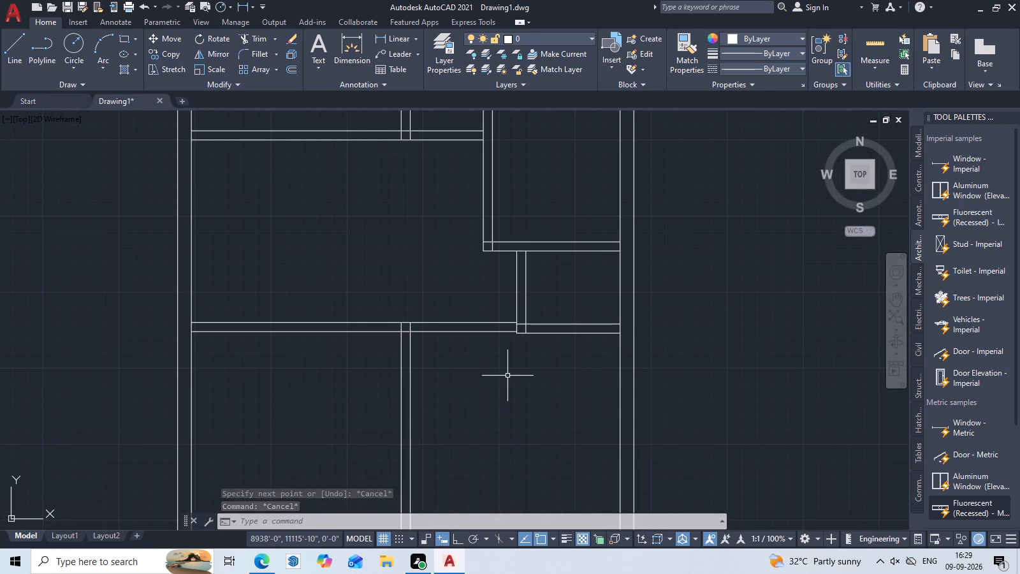
{"action": "scroll", "coordinate": [407, 323], "scroll_direction": "up", "scroll_amount": 3}
{"action": "middle_click_drag", "start_coordinate": [373, 373], "coordinate": [465, 342]}
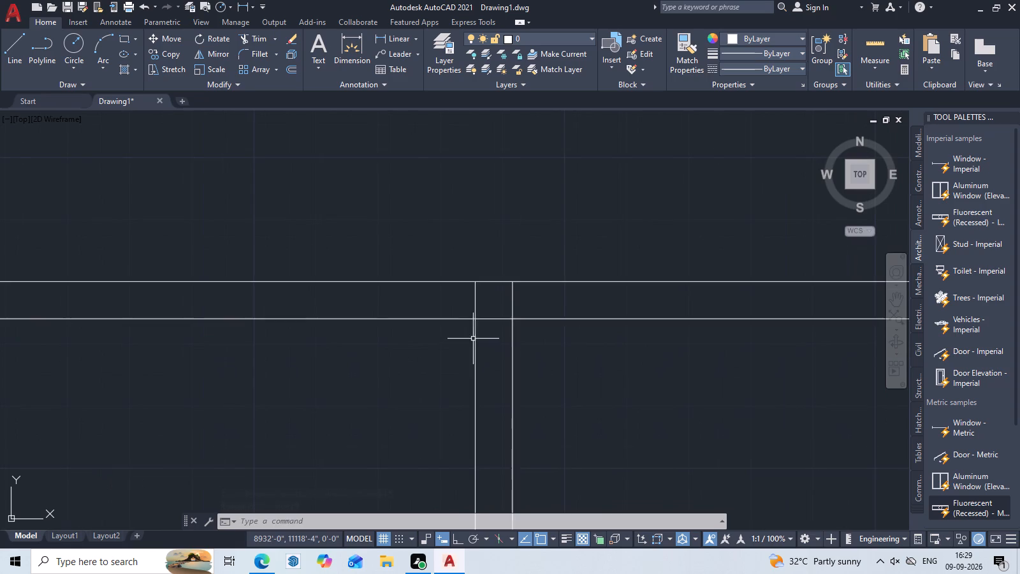
{"action": "scroll", "coordinate": [473, 339], "scroll_direction": "up", "scroll_amount": 3}
{"action": "scroll", "coordinate": [490, 357], "scroll_direction": "down", "scroll_amount": 3}
{"action": "middle_click_drag", "start_coordinate": [534, 490], "coordinate": [520, 419]}
{"action": "scroll", "coordinate": [511, 399], "scroll_direction": "down", "scroll_amount": 3}
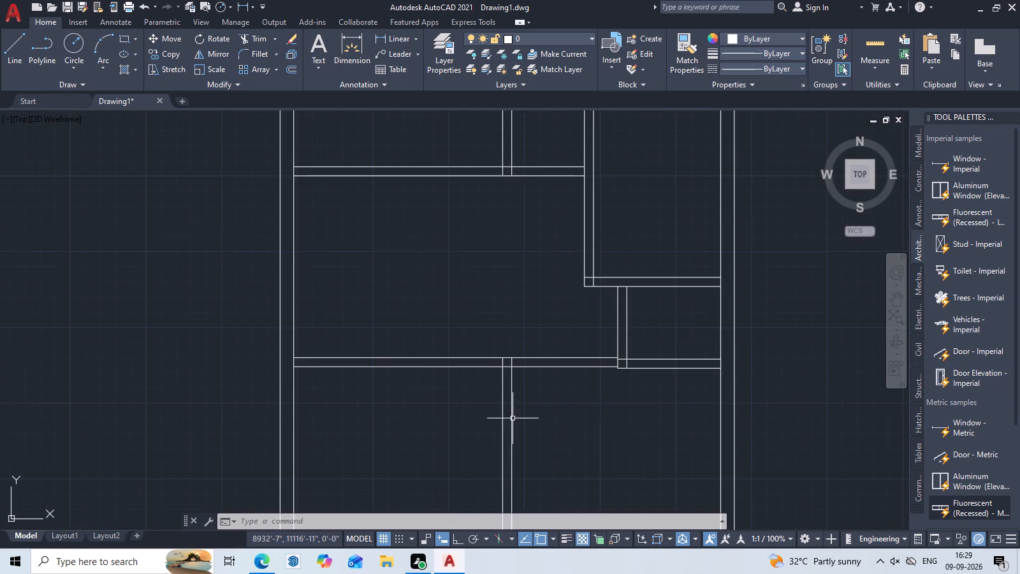
{"action": "middle_click_drag", "start_coordinate": [545, 484], "coordinate": [561, 336]}
{"action": "middle_click_drag", "start_coordinate": [527, 417], "coordinate": [564, 344]}
{"action": "scroll", "coordinate": [557, 356], "scroll_direction": "up", "scroll_amount": 4}
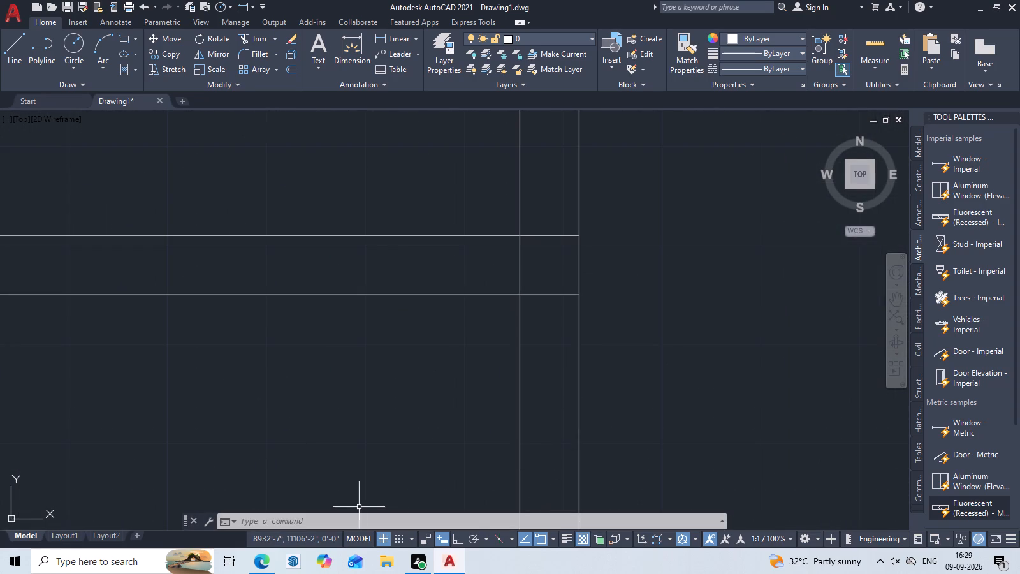
{"action": "scroll", "coordinate": [426, 492], "scroll_direction": "down", "scroll_amount": 2}
{"action": "scroll", "coordinate": [421, 432], "scroll_direction": "down", "scroll_amount": 2}
{"action": "middle_click_drag", "start_coordinate": [352, 444], "coordinate": [513, 253]}
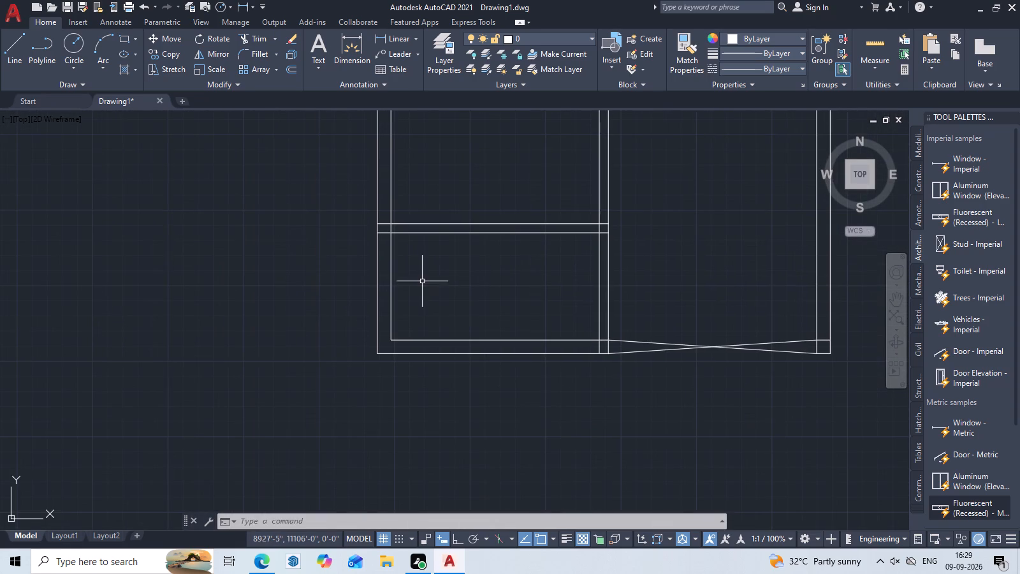
{"action": "middle_click_drag", "start_coordinate": [356, 375], "coordinate": [217, 423]}
{"action": "scroll", "coordinate": [253, 423], "scroll_direction": "up", "scroll_amount": 2}
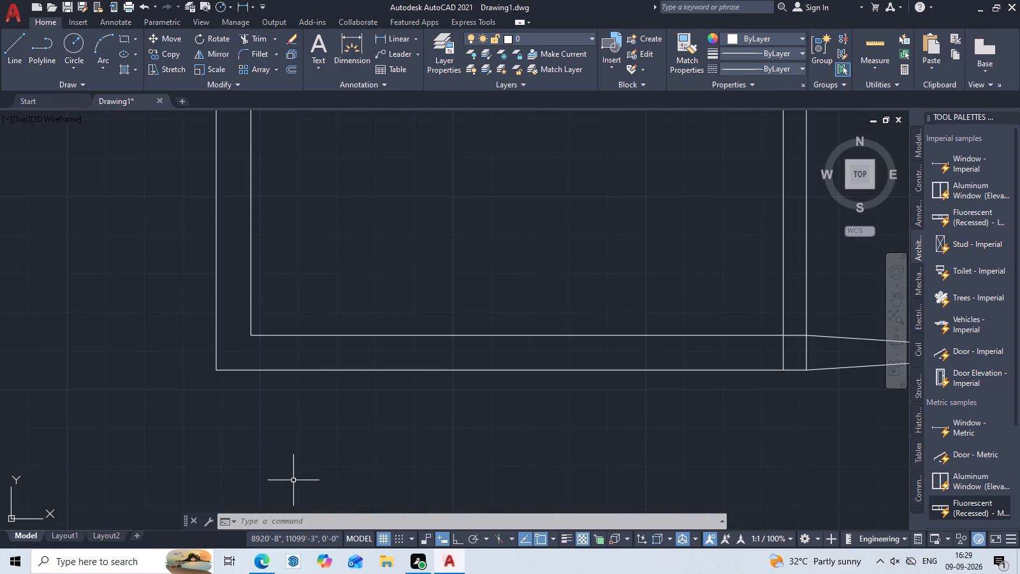
{"action": "middle_click_drag", "start_coordinate": [444, 573], "coordinate": [453, 573]}
{"action": "scroll", "coordinate": [207, 399], "scroll_direction": "up", "scroll_amount": 2}
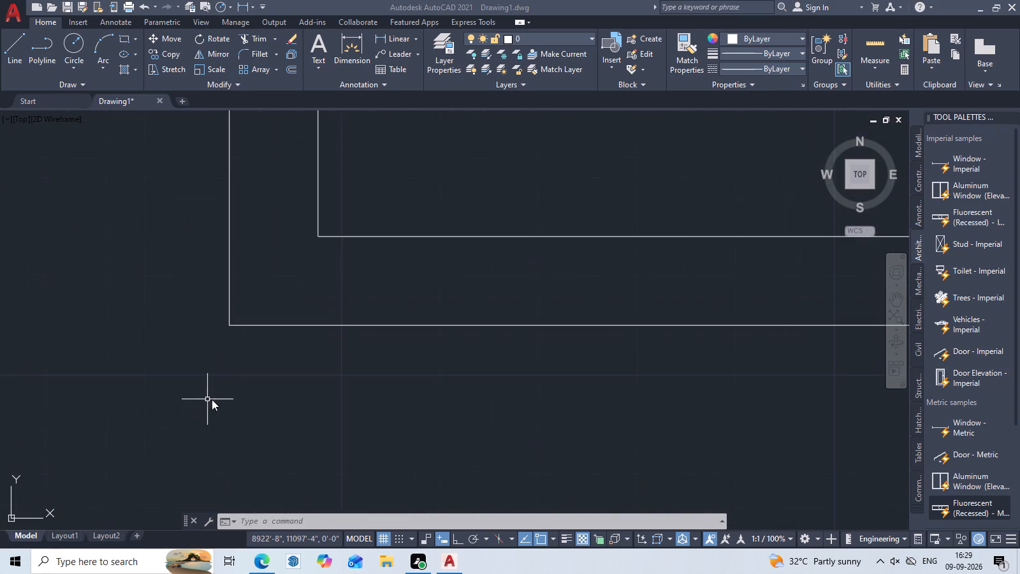
{"action": "middle_click_drag", "start_coordinate": [240, 399], "coordinate": [267, 459]}
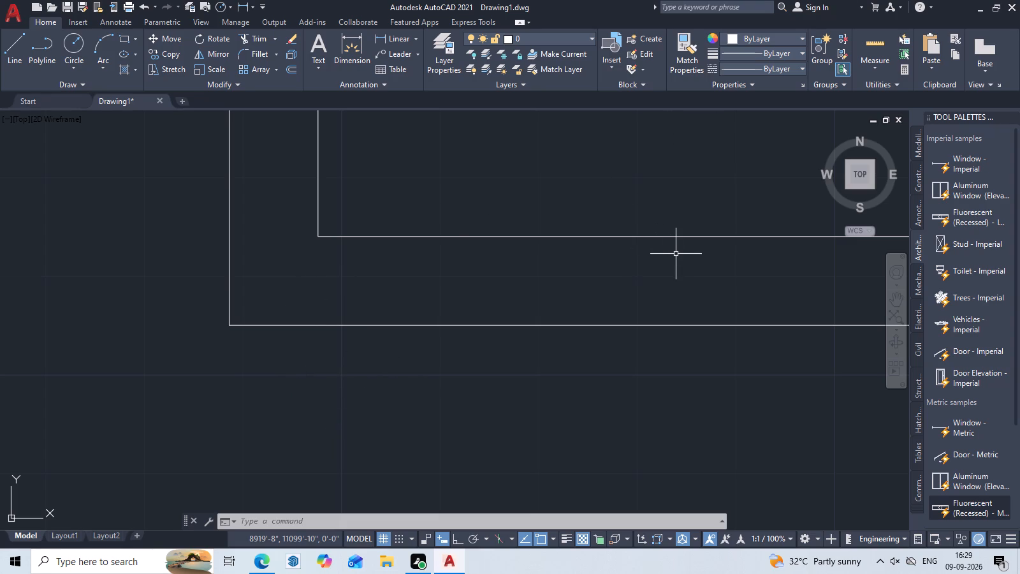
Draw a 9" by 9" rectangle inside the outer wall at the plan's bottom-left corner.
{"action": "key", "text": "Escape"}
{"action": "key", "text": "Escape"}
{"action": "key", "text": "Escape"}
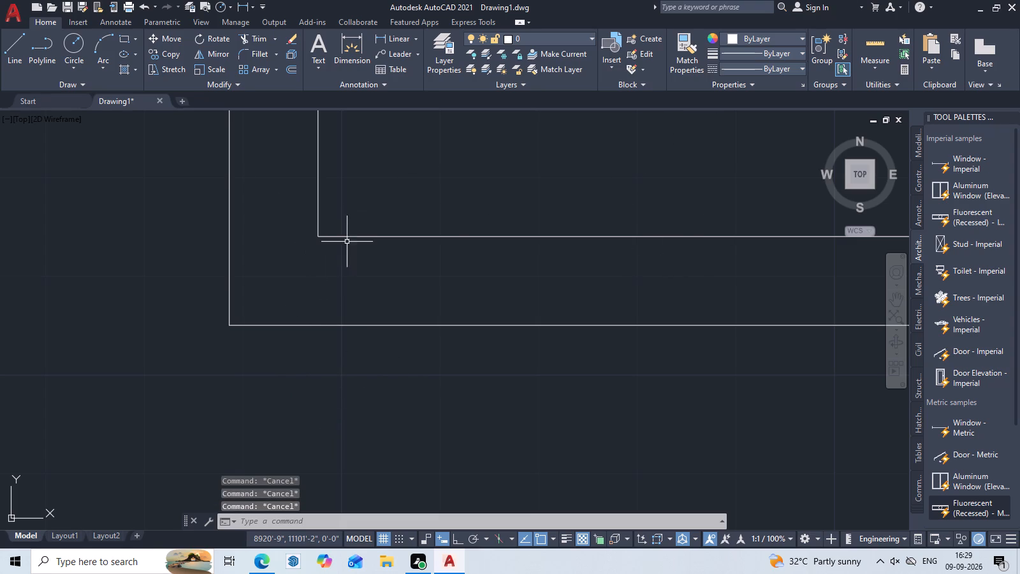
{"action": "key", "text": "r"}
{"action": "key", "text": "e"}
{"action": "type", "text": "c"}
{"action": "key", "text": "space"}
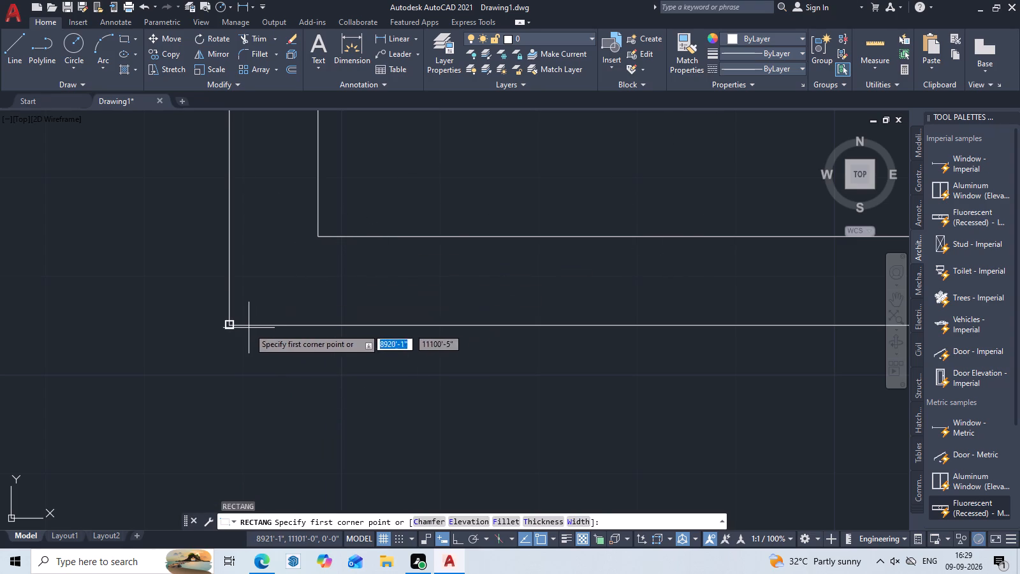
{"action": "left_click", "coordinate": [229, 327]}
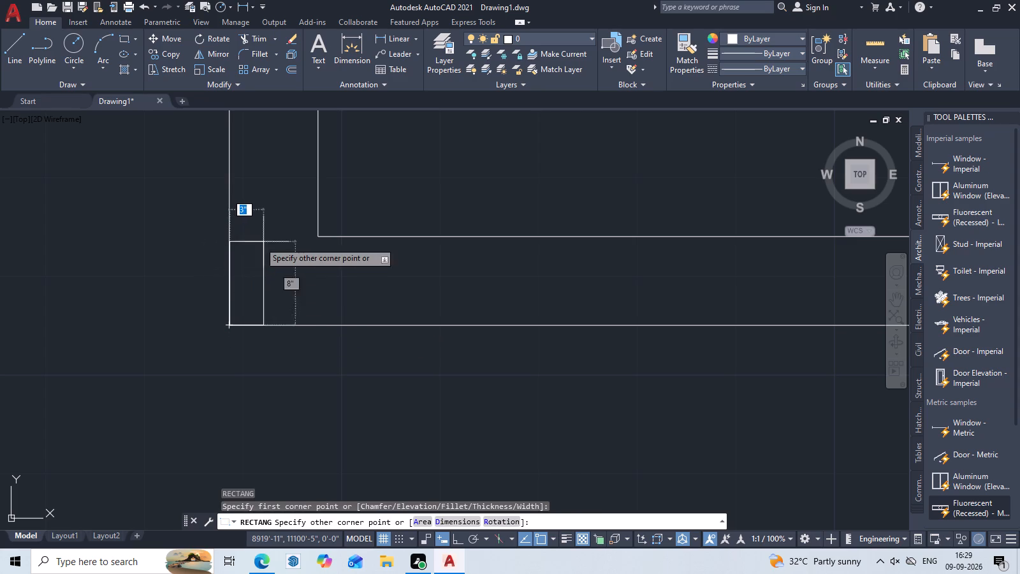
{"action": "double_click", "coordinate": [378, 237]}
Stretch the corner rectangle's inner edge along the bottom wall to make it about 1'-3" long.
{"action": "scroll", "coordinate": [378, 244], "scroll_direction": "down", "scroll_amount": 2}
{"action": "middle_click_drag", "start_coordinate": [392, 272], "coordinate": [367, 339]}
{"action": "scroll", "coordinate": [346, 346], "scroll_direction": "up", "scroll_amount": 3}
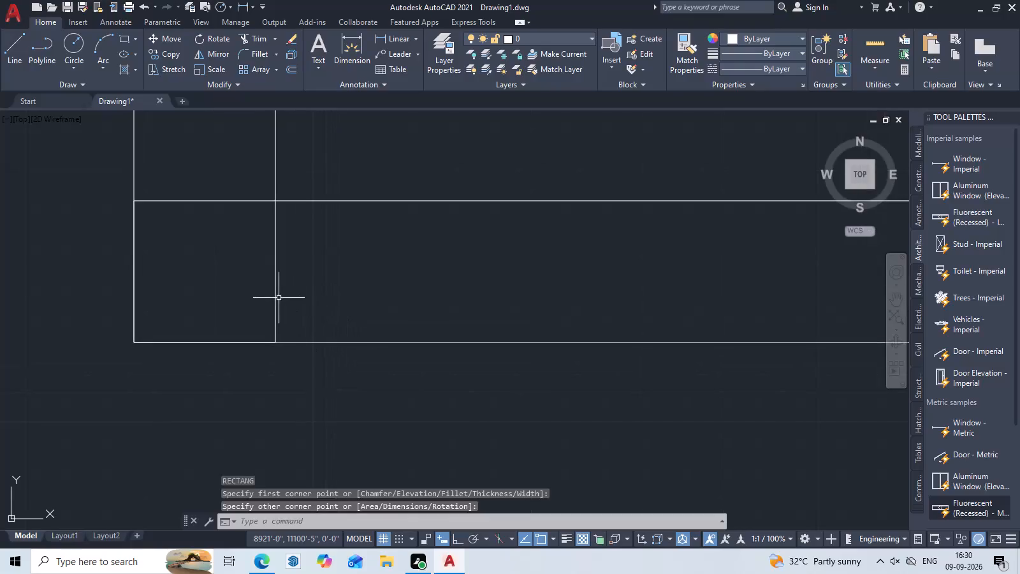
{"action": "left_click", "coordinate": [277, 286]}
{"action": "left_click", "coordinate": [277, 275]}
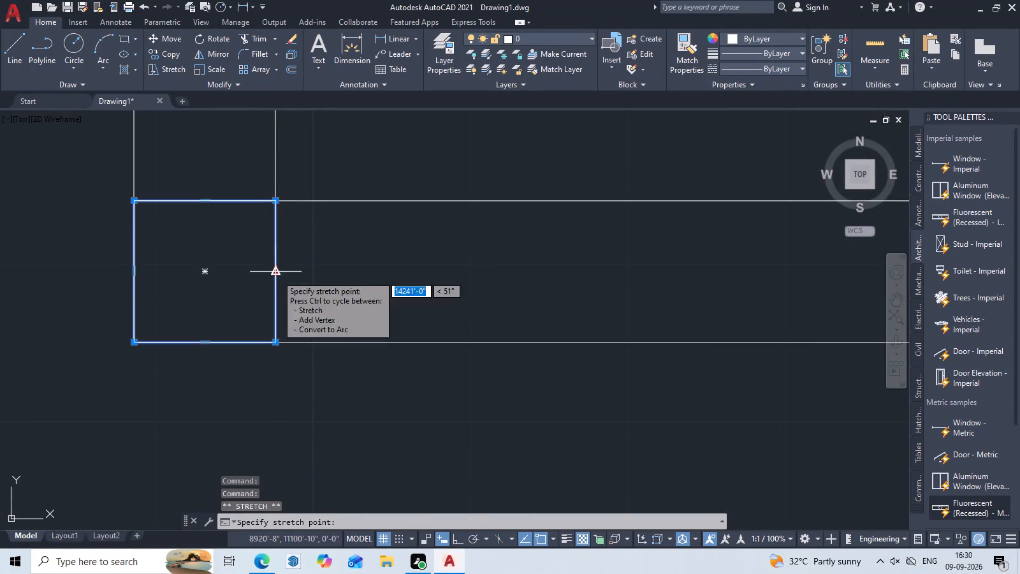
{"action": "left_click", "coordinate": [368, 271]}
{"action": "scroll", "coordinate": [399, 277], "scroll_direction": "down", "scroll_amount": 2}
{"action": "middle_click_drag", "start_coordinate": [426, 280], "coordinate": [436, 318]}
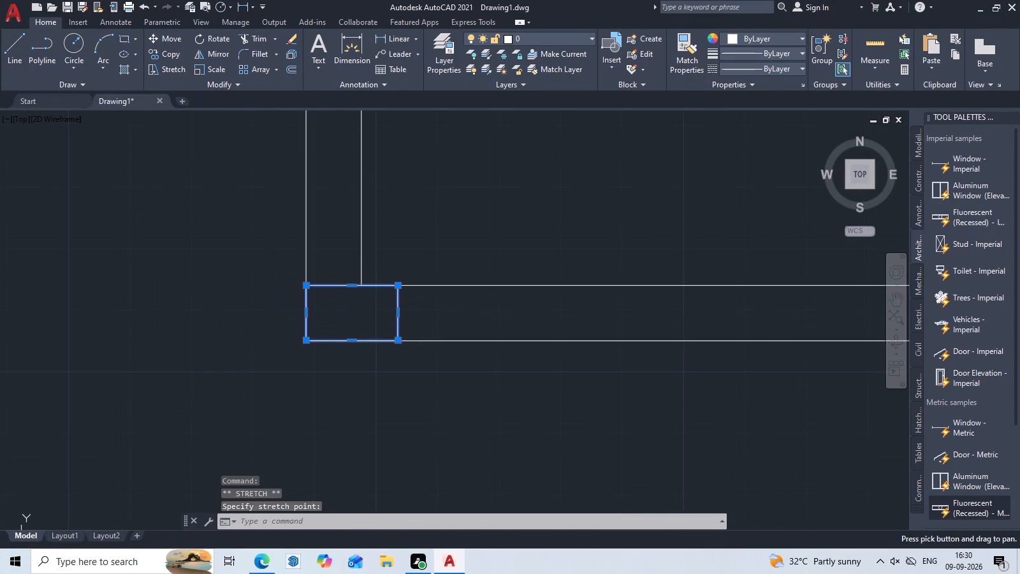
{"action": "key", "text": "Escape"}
Examine the bottom-left corner rectangle and the junction of the lower partition with the left outer wall.
{"action": "scroll", "coordinate": [441, 320], "scroll_direction": "down", "scroll_amount": 2}
{"action": "middle_click_drag", "start_coordinate": [444, 314], "coordinate": [445, 367]}
{"action": "scroll", "coordinate": [432, 369], "scroll_direction": "up", "scroll_amount": 1}
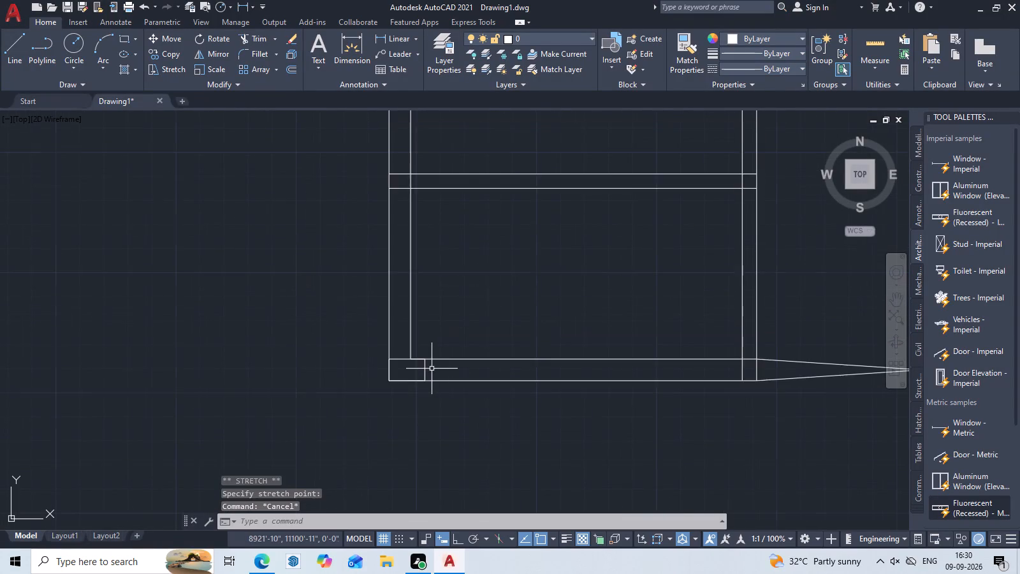
{"action": "scroll", "coordinate": [432, 369], "scroll_direction": "up", "scroll_amount": 1}
{"action": "scroll", "coordinate": [417, 369], "scroll_direction": "down", "scroll_amount": 2}
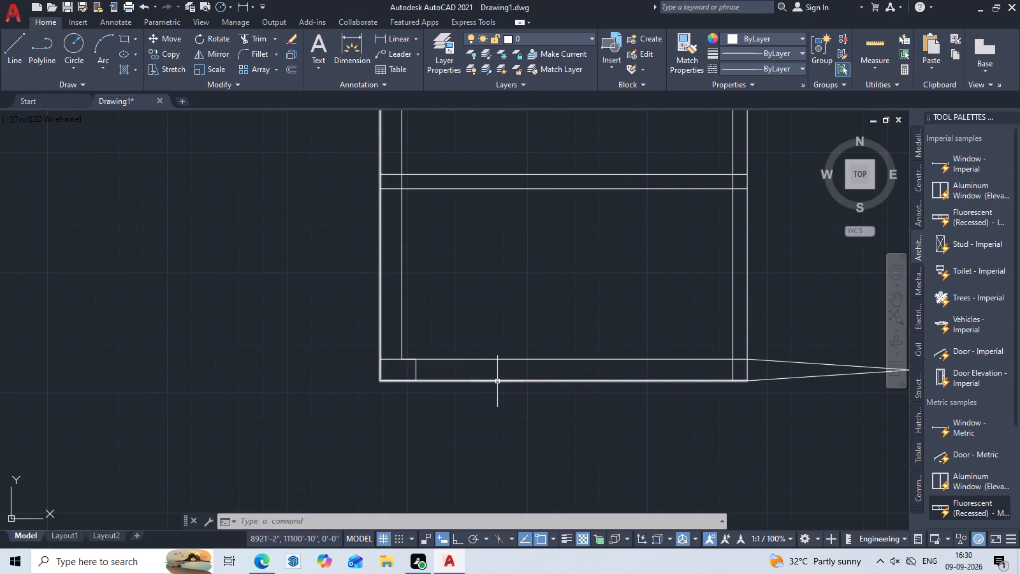
{"action": "scroll", "coordinate": [516, 249], "scroll_direction": "down", "scroll_amount": 2}
{"action": "middle_click_drag", "start_coordinate": [524, 267], "coordinate": [492, 379]}
{"action": "scroll", "coordinate": [455, 386], "scroll_direction": "up", "scroll_amount": 2}
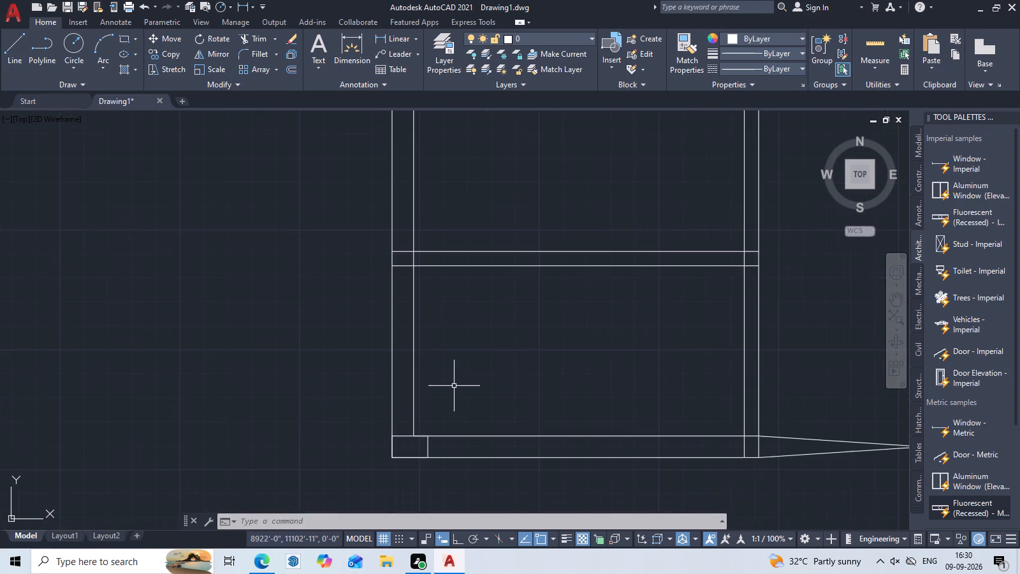
{"action": "middle_click_drag", "start_coordinate": [446, 402], "coordinate": [430, 350]}
{"action": "middle_click_drag", "start_coordinate": [440, 343], "coordinate": [430, 418]}
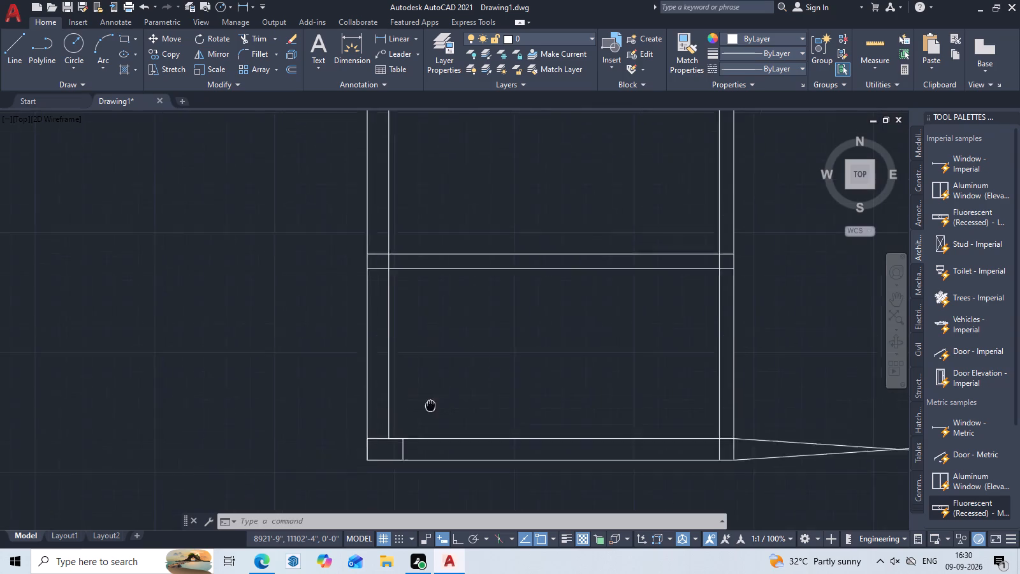
{"action": "middle_click_drag", "start_coordinate": [430, 418], "coordinate": [414, 493]}
{"action": "scroll", "coordinate": [382, 401], "scroll_direction": "up", "scroll_amount": 3}
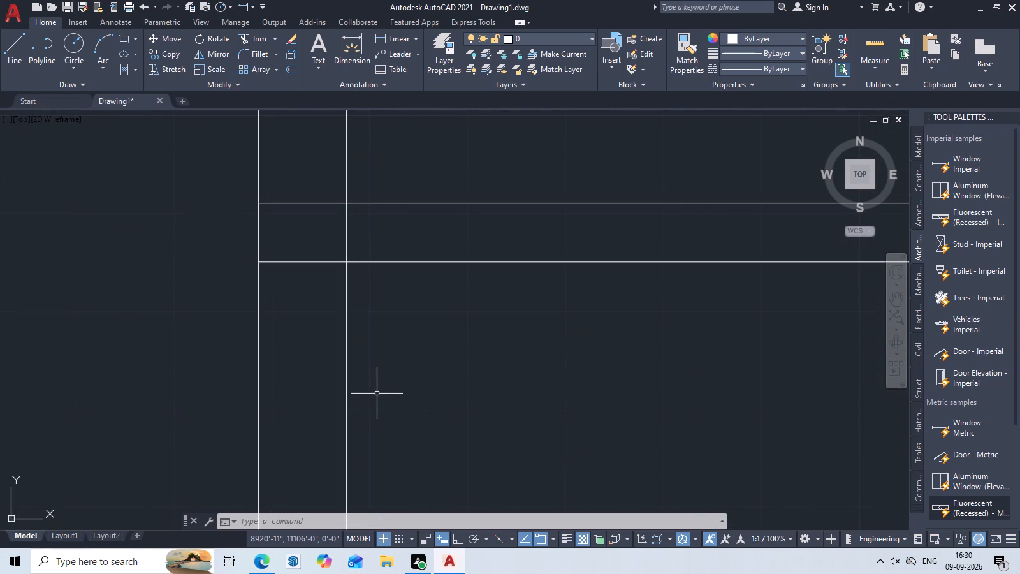
{"action": "scroll", "coordinate": [449, 418], "scroll_direction": "down", "scroll_amount": 2}
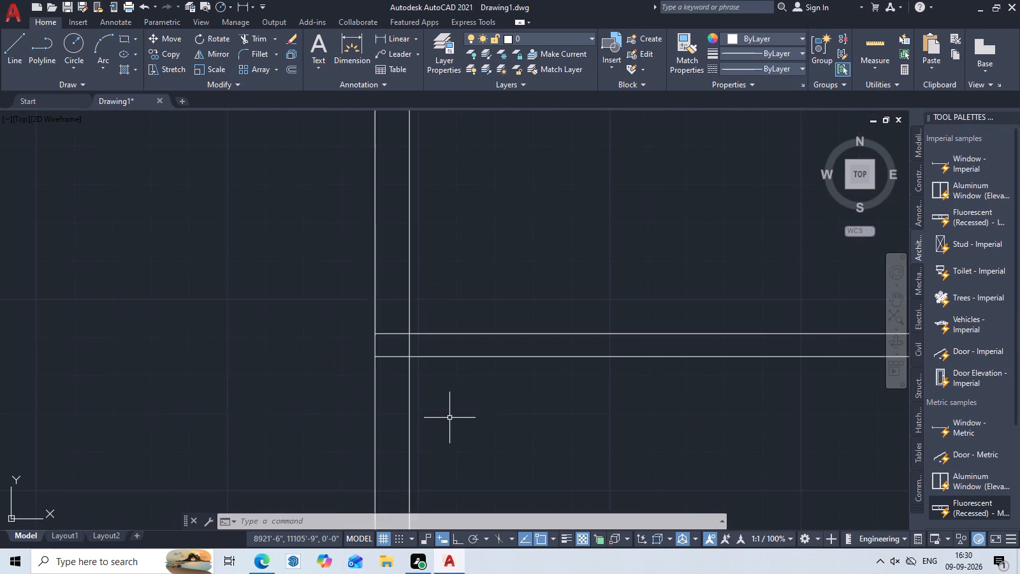
{"action": "middle_click_drag", "start_coordinate": [449, 418], "coordinate": [497, 310]}
{"action": "middle_click_drag", "start_coordinate": [515, 372], "coordinate": [525, 330]}
{"action": "scroll", "coordinate": [535, 312], "scroll_direction": "up", "scroll_amount": 1}
{"action": "scroll", "coordinate": [477, 452], "scroll_direction": "down", "scroll_amount": 2}
{"action": "middle_click_drag", "start_coordinate": [479, 448], "coordinate": [478, 380]}
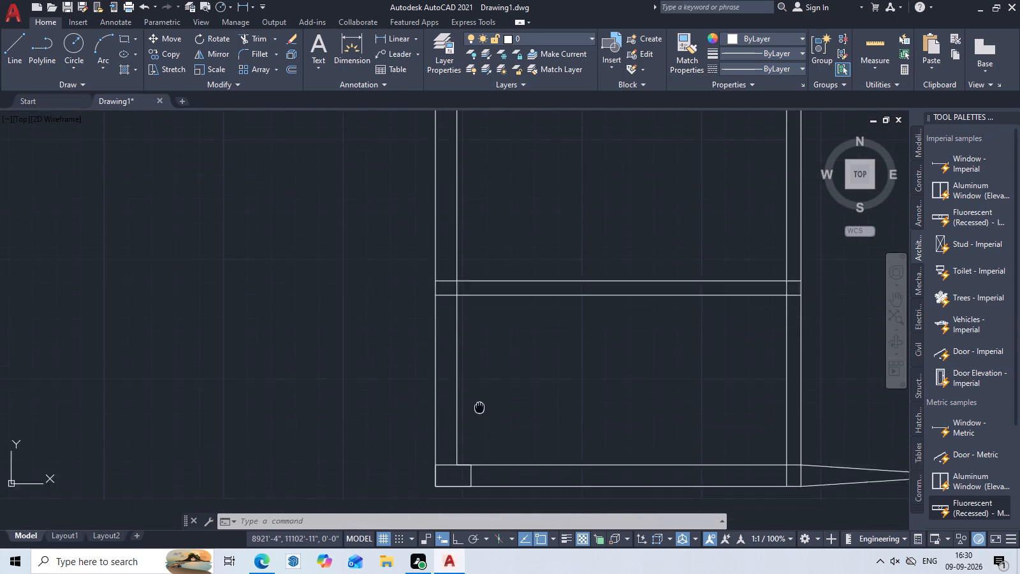
{"action": "middle_click_drag", "start_coordinate": [478, 380], "coordinate": [478, 330]}
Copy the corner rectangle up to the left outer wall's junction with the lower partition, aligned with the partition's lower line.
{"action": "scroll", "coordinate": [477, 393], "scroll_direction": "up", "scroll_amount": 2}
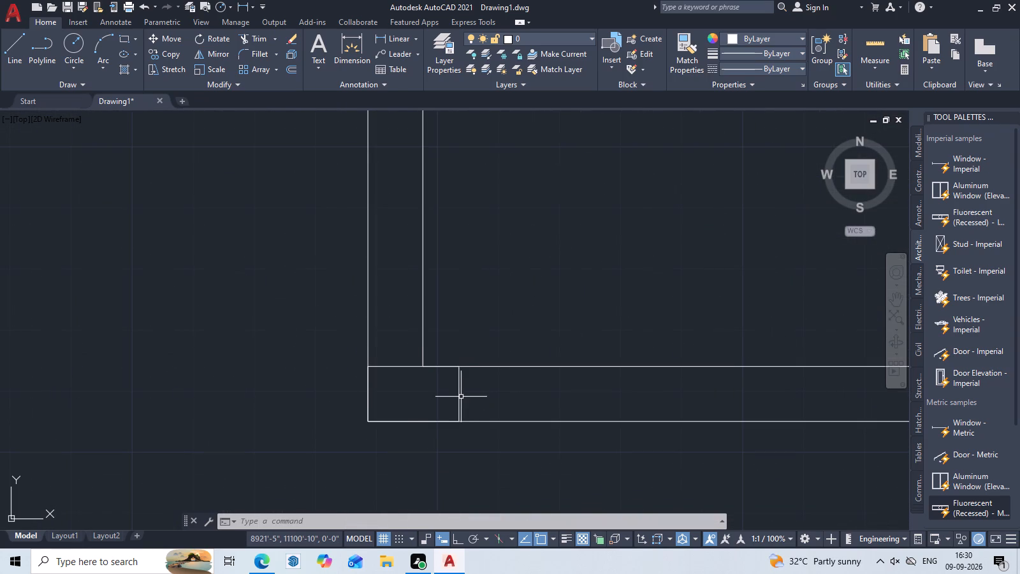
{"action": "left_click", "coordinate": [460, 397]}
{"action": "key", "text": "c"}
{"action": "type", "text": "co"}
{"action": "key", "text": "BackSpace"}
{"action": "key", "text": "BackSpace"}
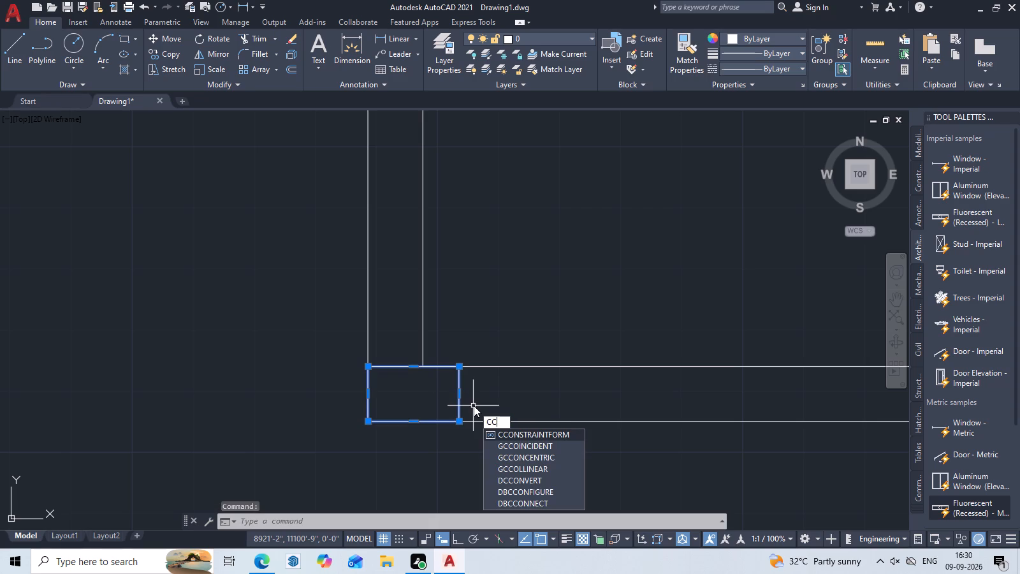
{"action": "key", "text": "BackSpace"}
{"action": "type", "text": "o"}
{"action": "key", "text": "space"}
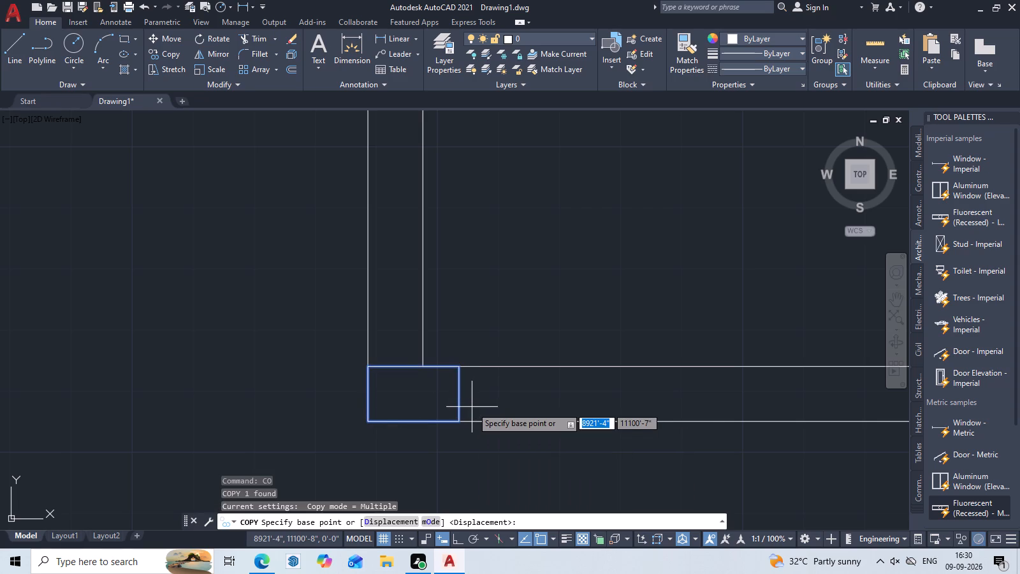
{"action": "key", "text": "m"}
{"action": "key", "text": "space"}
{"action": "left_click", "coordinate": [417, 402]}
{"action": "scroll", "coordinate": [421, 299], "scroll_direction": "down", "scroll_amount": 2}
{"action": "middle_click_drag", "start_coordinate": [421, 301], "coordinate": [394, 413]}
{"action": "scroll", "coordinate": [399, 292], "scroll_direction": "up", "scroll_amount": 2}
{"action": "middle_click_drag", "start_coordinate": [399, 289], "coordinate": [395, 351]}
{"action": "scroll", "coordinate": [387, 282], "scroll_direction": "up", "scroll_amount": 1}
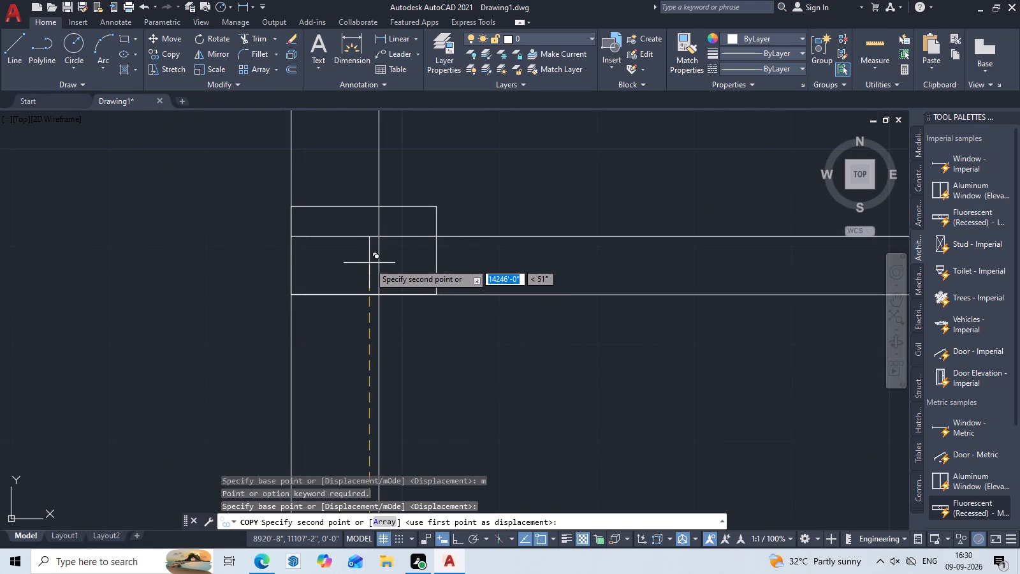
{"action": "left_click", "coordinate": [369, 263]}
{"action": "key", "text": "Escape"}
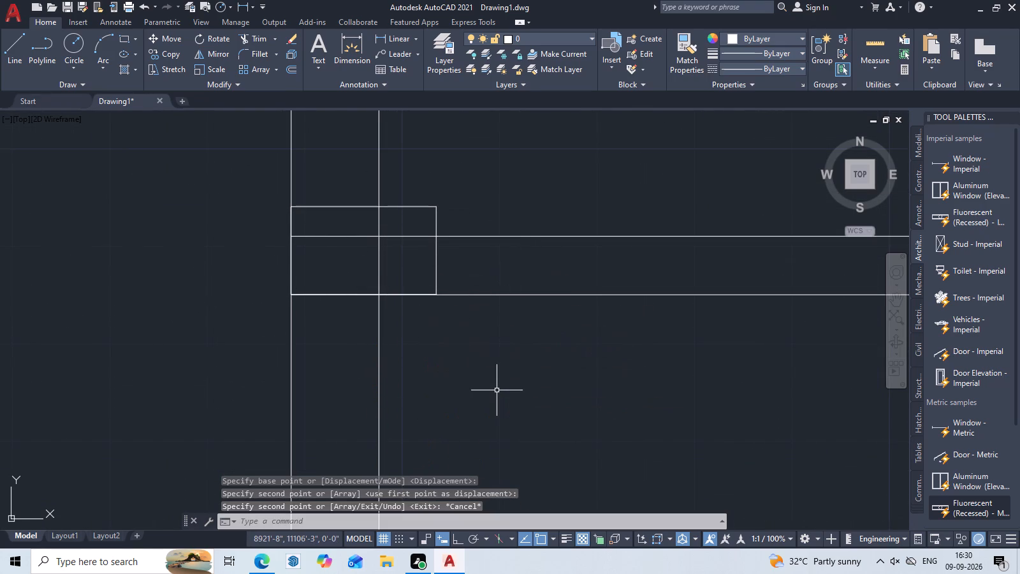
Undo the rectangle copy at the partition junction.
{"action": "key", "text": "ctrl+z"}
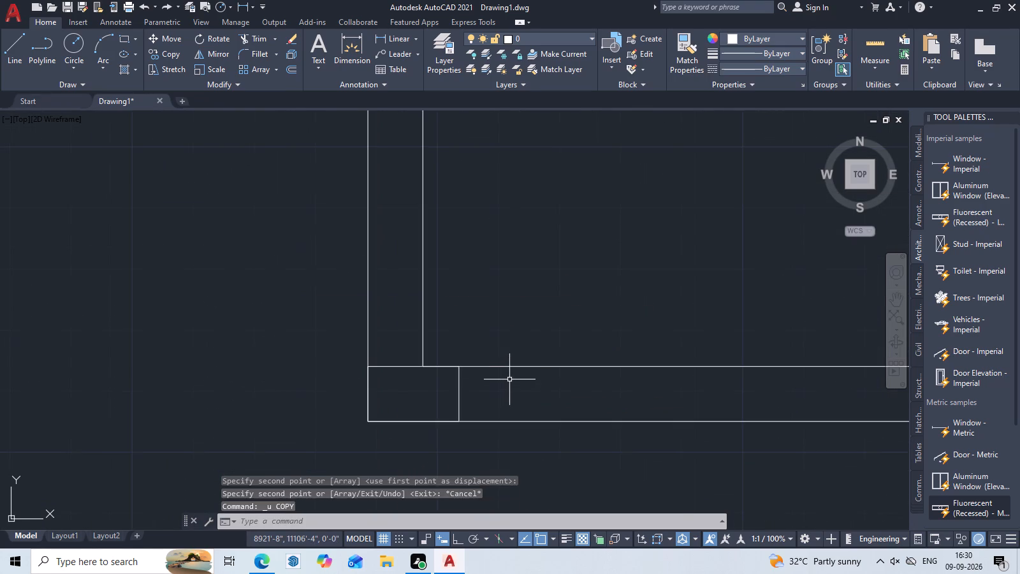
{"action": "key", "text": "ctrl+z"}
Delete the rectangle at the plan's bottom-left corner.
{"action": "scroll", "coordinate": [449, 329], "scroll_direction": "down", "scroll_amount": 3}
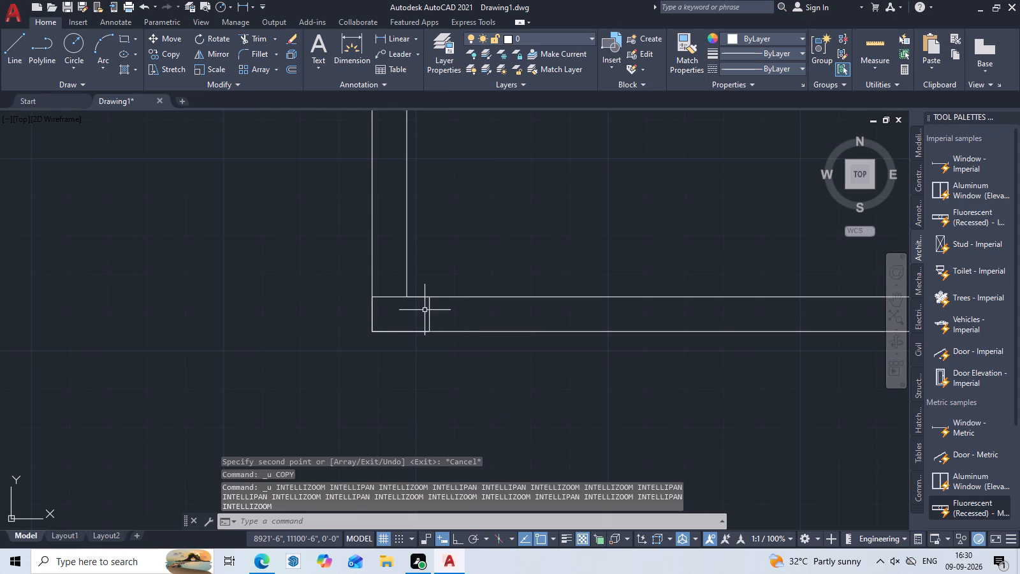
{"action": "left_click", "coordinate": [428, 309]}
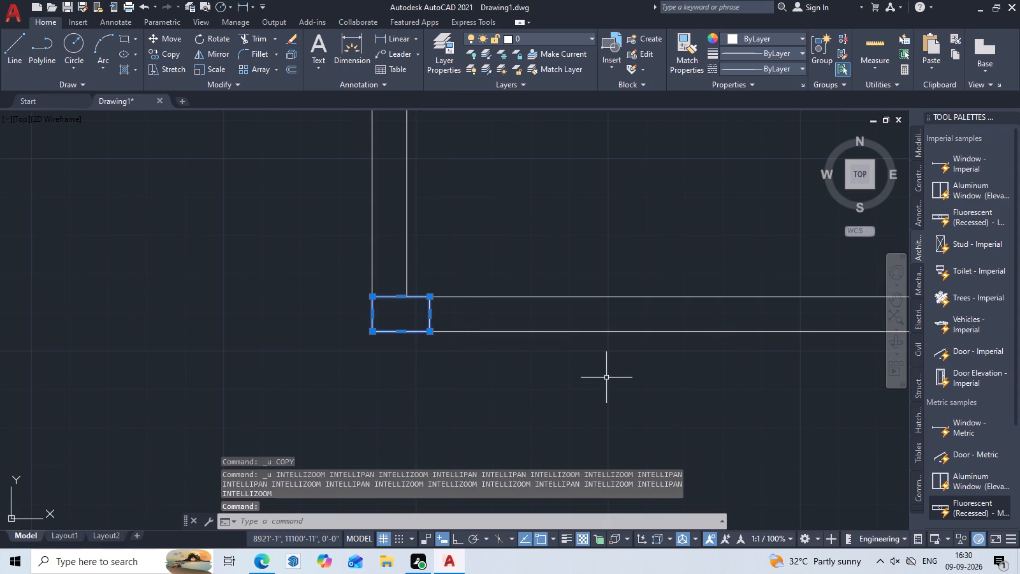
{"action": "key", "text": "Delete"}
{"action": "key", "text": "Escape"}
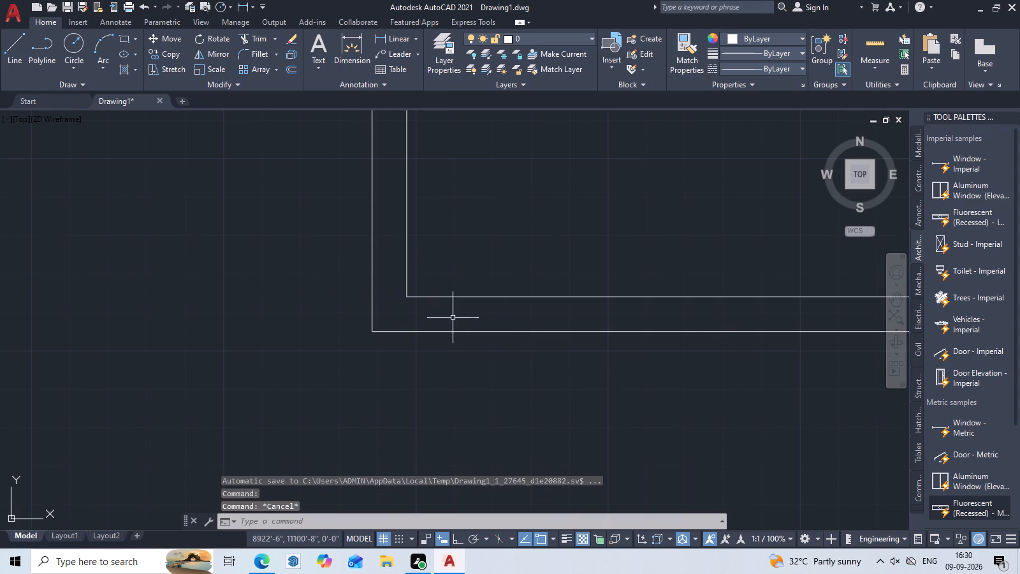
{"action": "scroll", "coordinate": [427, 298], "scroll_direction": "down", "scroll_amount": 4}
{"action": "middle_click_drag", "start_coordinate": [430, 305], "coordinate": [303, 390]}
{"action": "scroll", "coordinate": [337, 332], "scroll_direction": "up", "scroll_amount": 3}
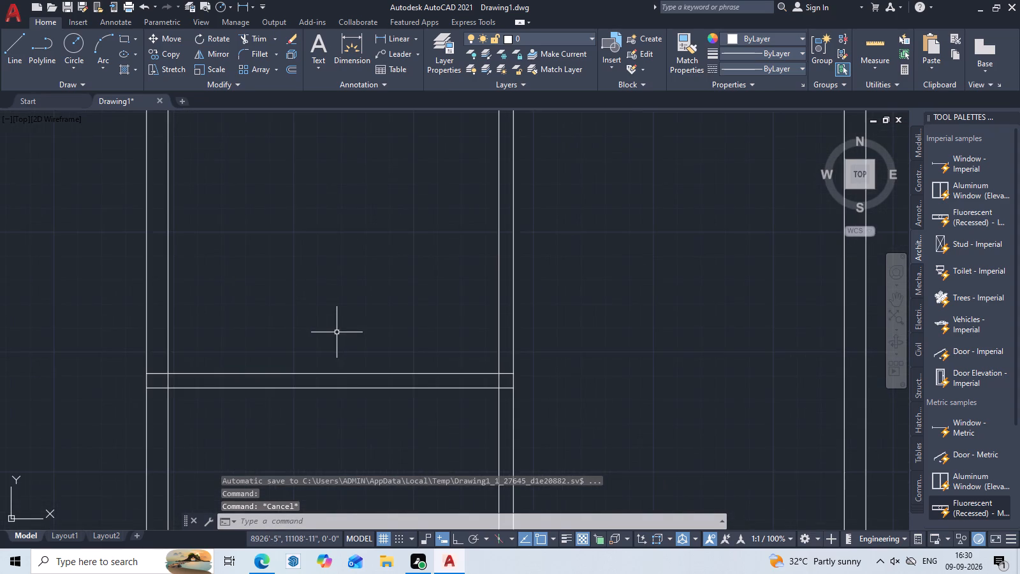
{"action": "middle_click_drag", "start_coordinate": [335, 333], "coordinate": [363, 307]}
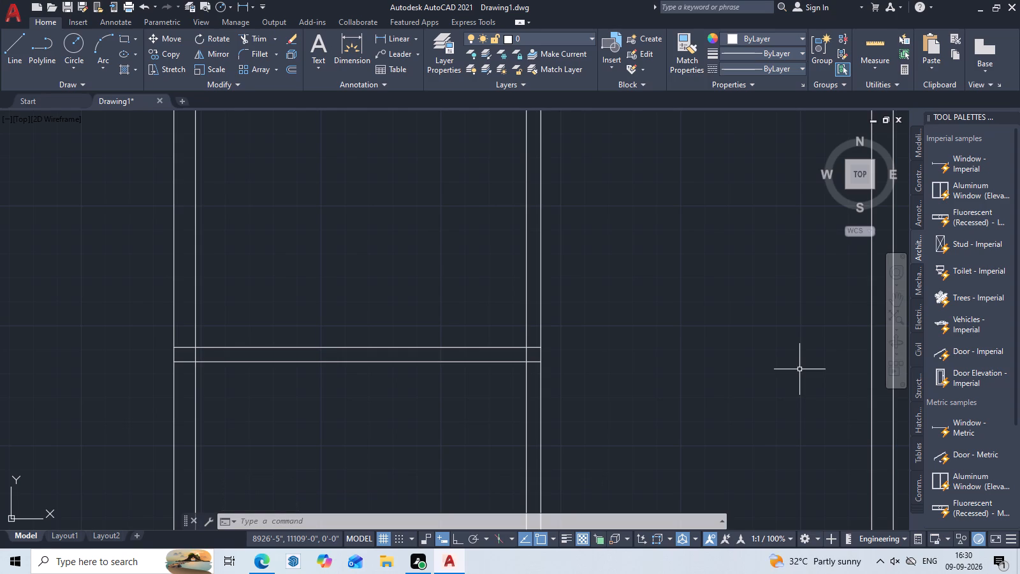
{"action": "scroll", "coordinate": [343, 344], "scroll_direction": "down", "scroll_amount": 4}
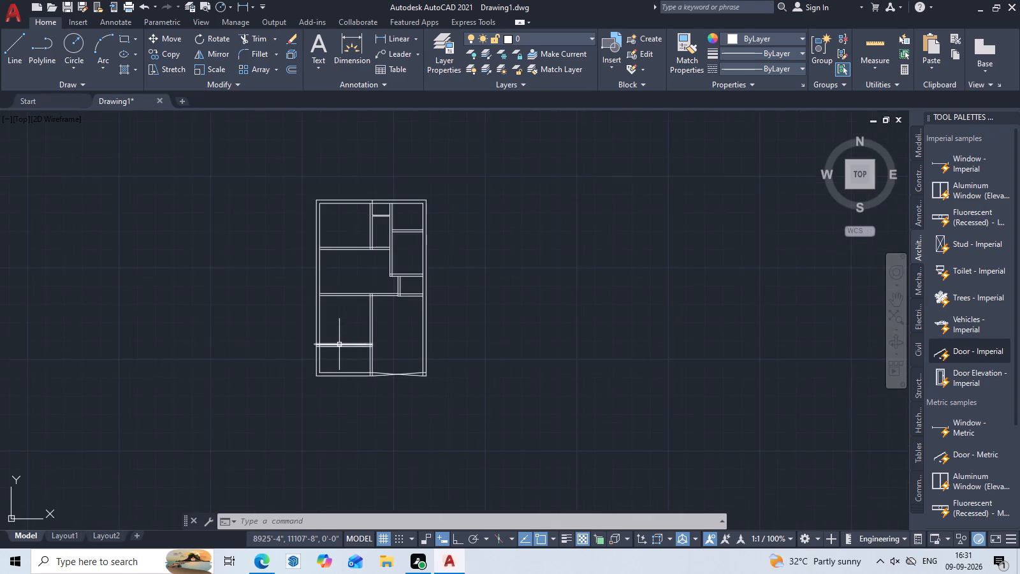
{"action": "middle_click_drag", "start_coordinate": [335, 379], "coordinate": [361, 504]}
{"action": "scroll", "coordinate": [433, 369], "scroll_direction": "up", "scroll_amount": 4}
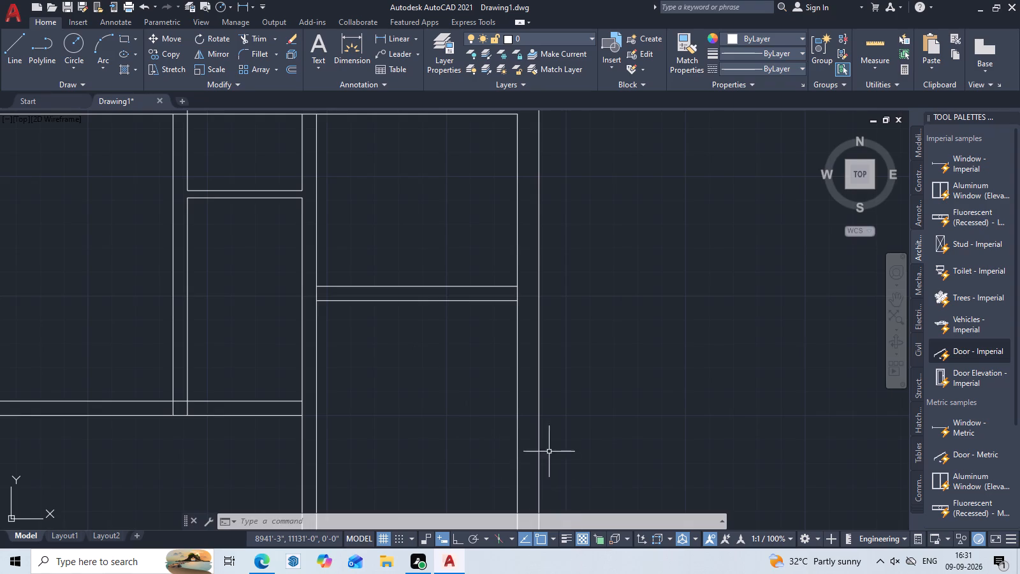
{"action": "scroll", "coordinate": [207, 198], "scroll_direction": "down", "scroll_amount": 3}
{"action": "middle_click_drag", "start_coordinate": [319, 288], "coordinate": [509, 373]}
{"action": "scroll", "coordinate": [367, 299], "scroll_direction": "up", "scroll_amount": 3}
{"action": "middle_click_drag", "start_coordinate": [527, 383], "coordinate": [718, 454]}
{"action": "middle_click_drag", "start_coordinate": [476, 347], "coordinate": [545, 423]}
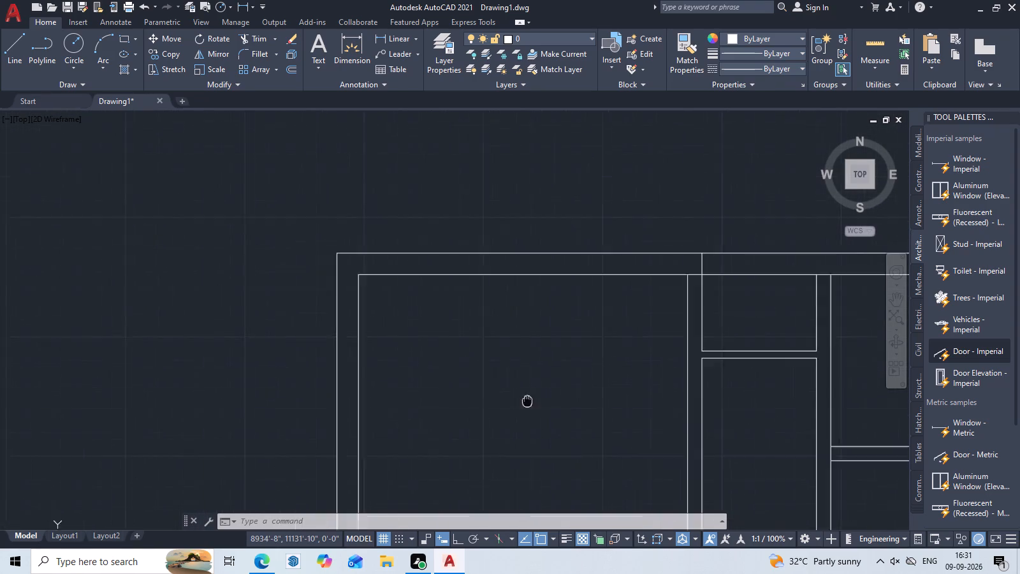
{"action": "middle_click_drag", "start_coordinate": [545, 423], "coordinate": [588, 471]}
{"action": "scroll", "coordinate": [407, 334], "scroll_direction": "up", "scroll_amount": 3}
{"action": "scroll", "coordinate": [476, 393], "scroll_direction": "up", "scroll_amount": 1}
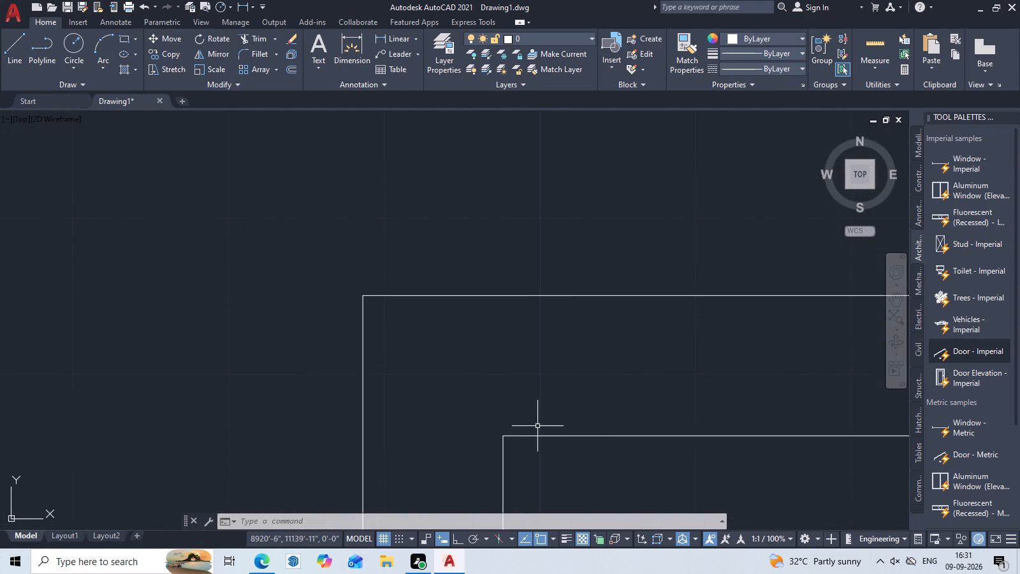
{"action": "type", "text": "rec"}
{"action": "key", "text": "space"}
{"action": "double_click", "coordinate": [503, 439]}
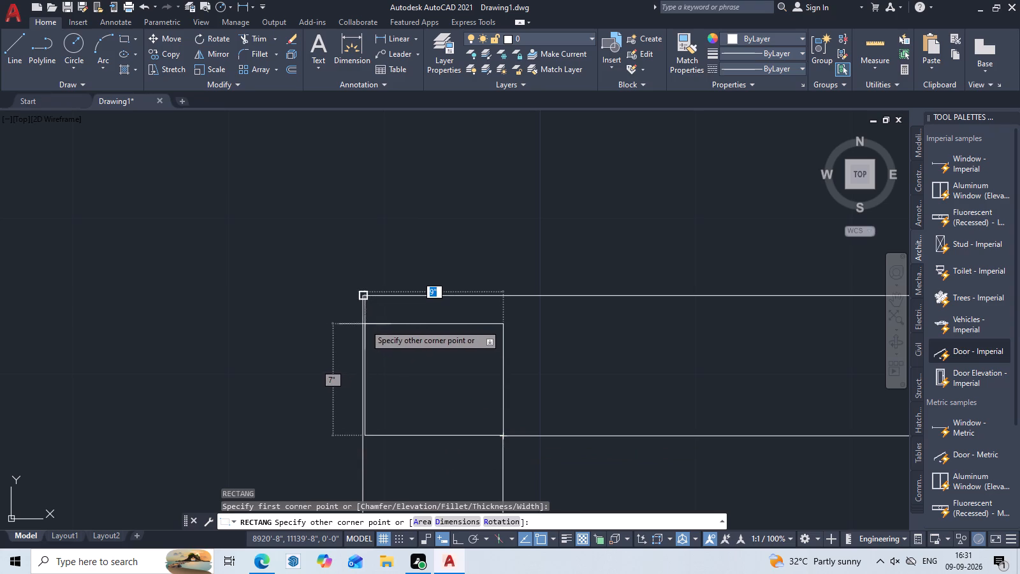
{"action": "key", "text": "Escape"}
Draw a 9" high column rectangle from the plan's top-left outer corner to slightly past the inner corner on the top wall's inner line.
{"action": "type", "text": "rec"}
{"action": "key", "text": "space"}
{"action": "left_click", "coordinate": [365, 297]}
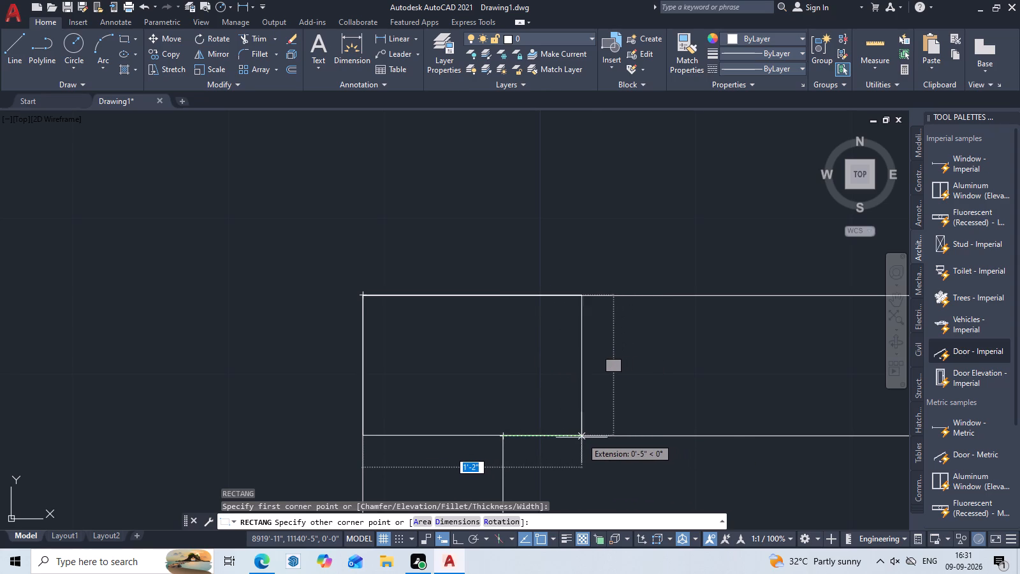
{"action": "left_click", "coordinate": [540, 438]}
Copy the corner rectangle by its centre along the top wall to the left vertical partition, flush with that partition's right line.
{"action": "scroll", "coordinate": [540, 438], "scroll_direction": "down", "scroll_amount": 2}
{"action": "middle_click_drag", "start_coordinate": [563, 477], "coordinate": [448, 415]}
{"action": "scroll", "coordinate": [433, 397], "scroll_direction": "down", "scroll_amount": 3}
{"action": "middle_click_drag", "start_coordinate": [479, 440], "coordinate": [467, 425]}
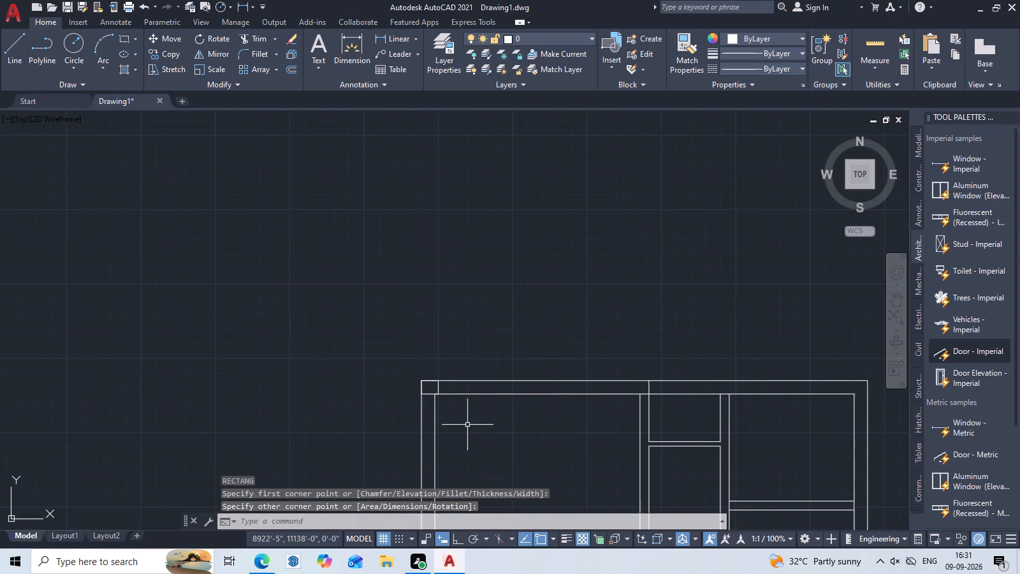
{"action": "scroll", "coordinate": [448, 409], "scroll_direction": "up", "scroll_amount": 2}
{"action": "left_click", "coordinate": [419, 357]}
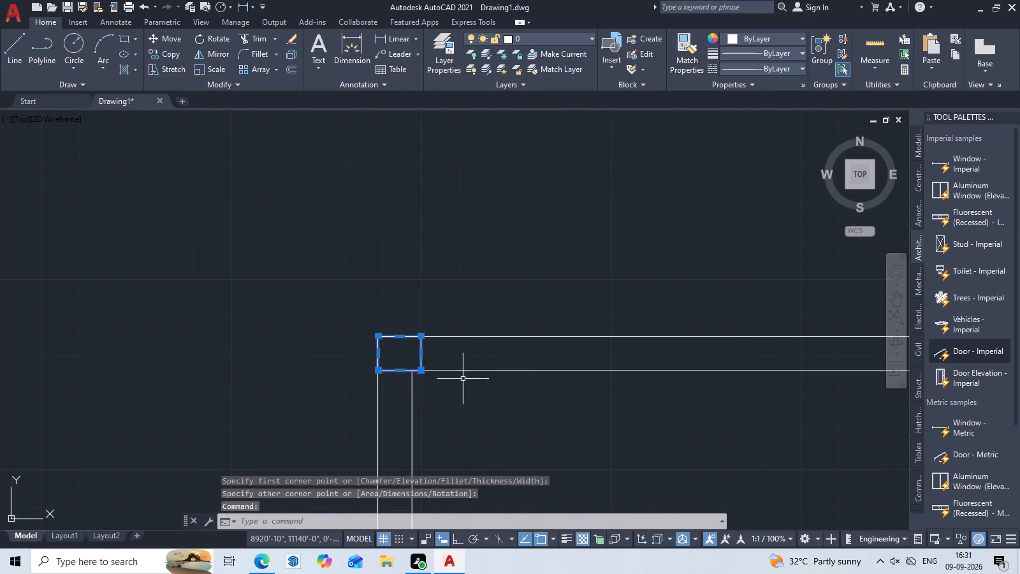
{"action": "type", "text": "co"}
{"action": "key", "text": "space"}
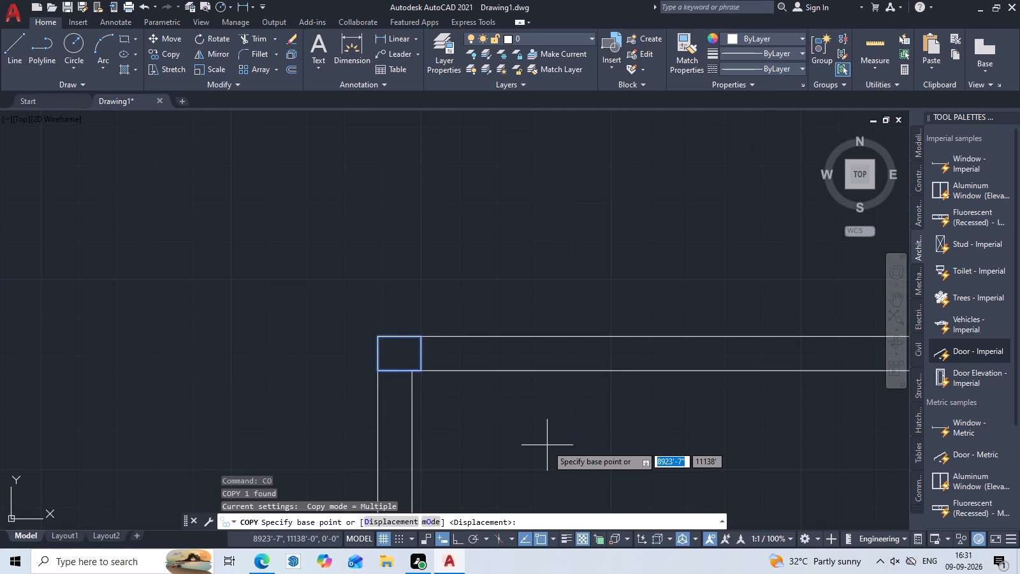
{"action": "type", "text": "m"}
{"action": "key", "text": "space"}
{"action": "left_click", "coordinate": [400, 355]}
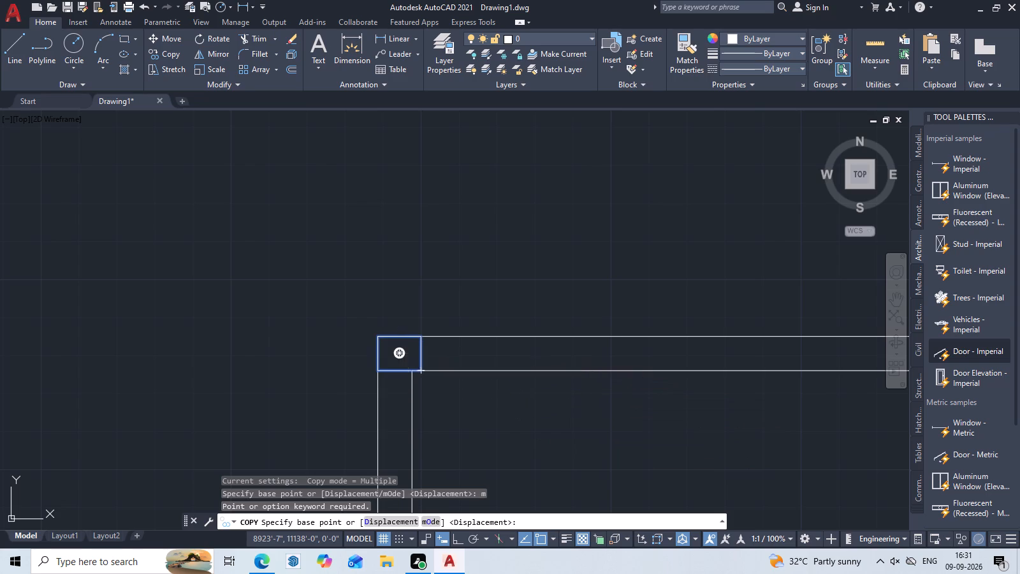
{"action": "scroll", "coordinate": [611, 382], "scroll_direction": "down", "scroll_amount": 2}
{"action": "middle_click_drag", "start_coordinate": [613, 382], "coordinate": [350, 384]}
{"action": "scroll", "coordinate": [409, 377], "scroll_direction": "up", "scroll_amount": 2}
{"action": "middle_click_drag", "start_coordinate": [587, 392], "coordinate": [567, 390]}
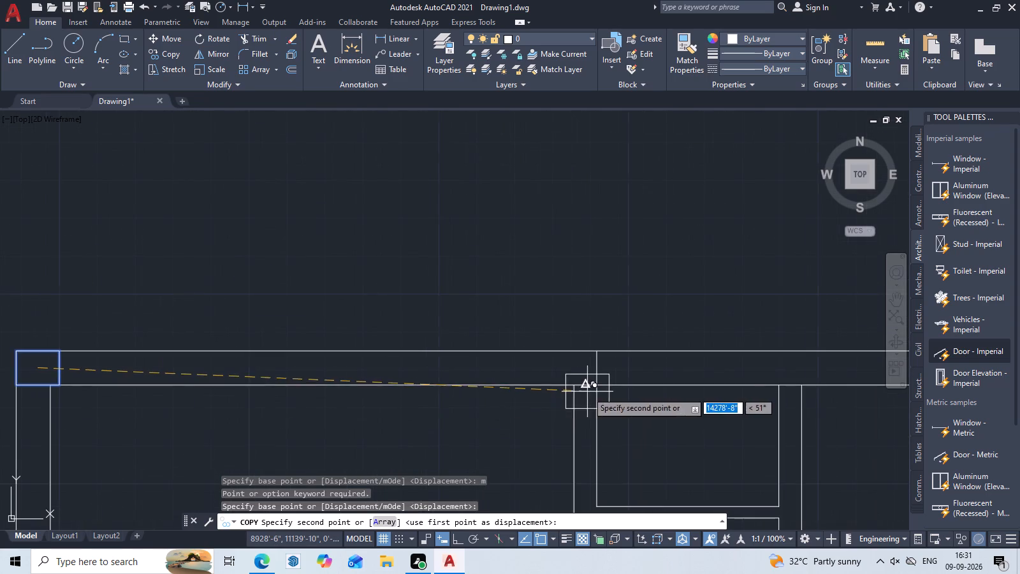
{"action": "middle_click_drag", "start_coordinate": [567, 390], "coordinate": [507, 395]}
{"action": "scroll", "coordinate": [503, 389], "scroll_direction": "up", "scroll_amount": 3}
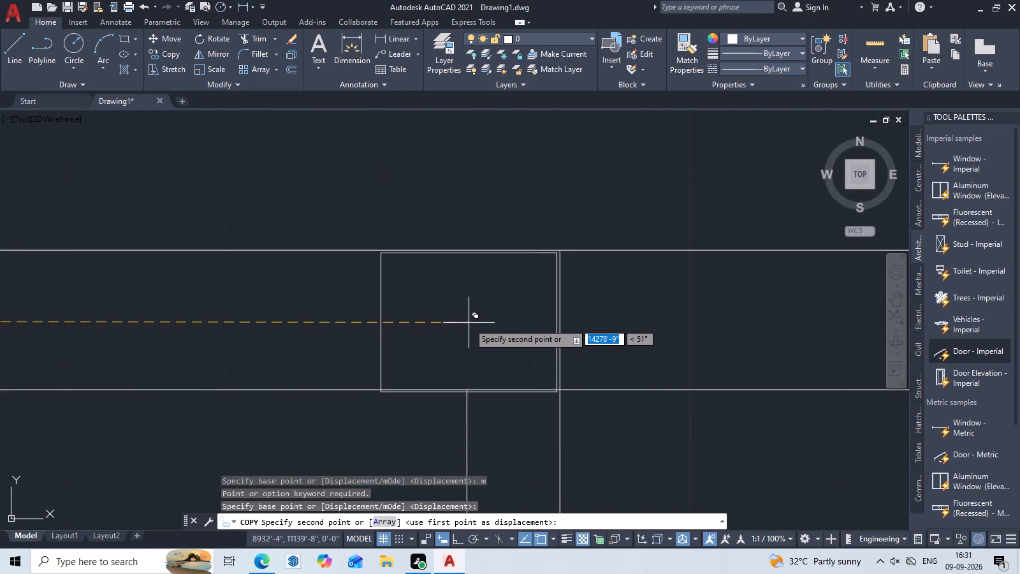
{"action": "left_click", "coordinate": [471, 321]}
Place another copy of the rectangle at the plan's top-right corner, flush with the outer wall lines.
{"action": "scroll", "coordinate": [492, 342], "scroll_direction": "down", "scroll_amount": 2}
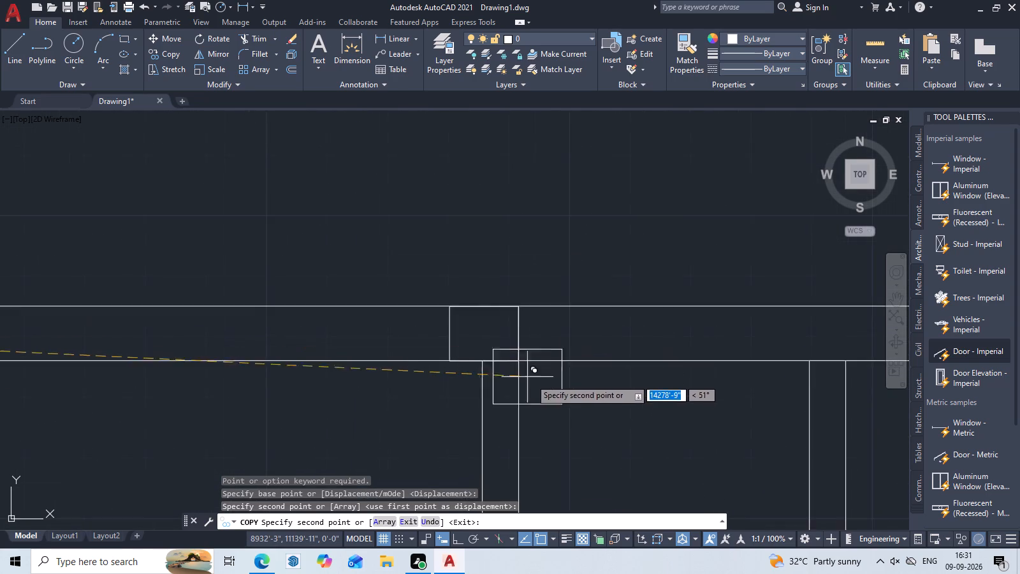
{"action": "scroll", "coordinate": [530, 379], "scroll_direction": "down", "scroll_amount": 2}
{"action": "middle_click_drag", "start_coordinate": [596, 414], "coordinate": [504, 378]}
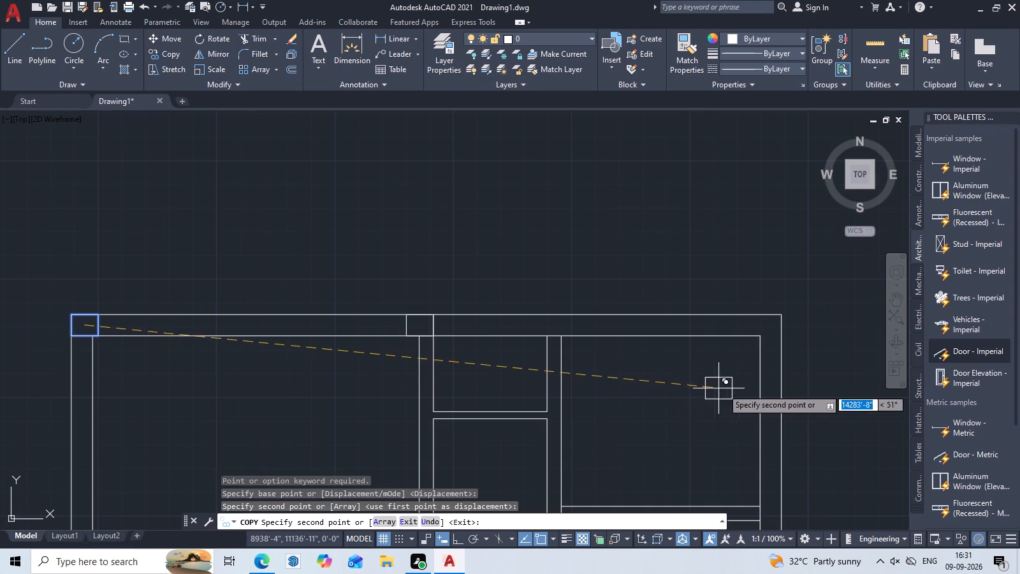
{"action": "middle_click_drag", "start_coordinate": [774, 378], "coordinate": [570, 388]}
{"action": "scroll", "coordinate": [562, 352], "scroll_direction": "up", "scroll_amount": 2}
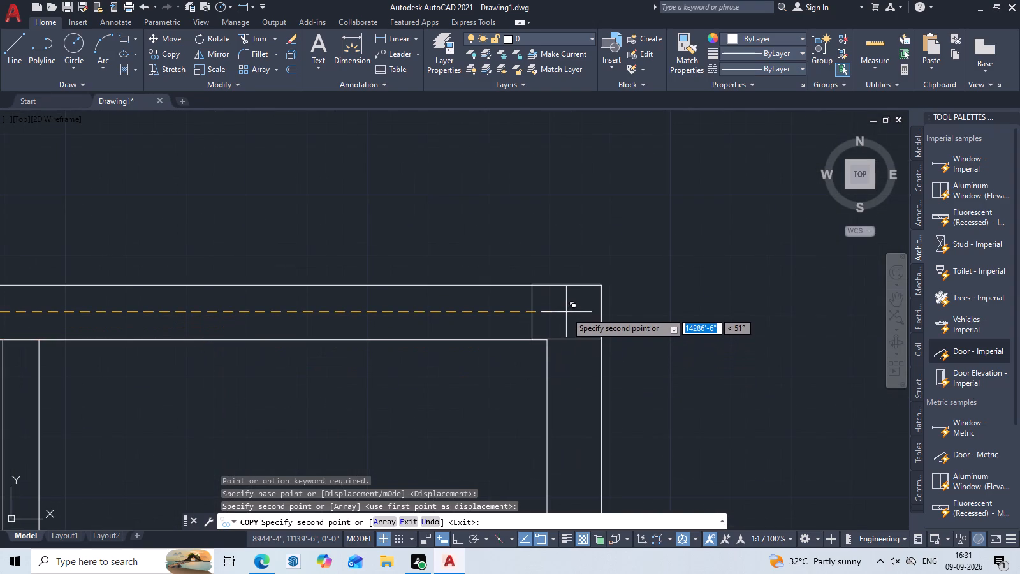
{"action": "scroll", "coordinate": [566, 312], "scroll_direction": "up", "scroll_amount": 2}
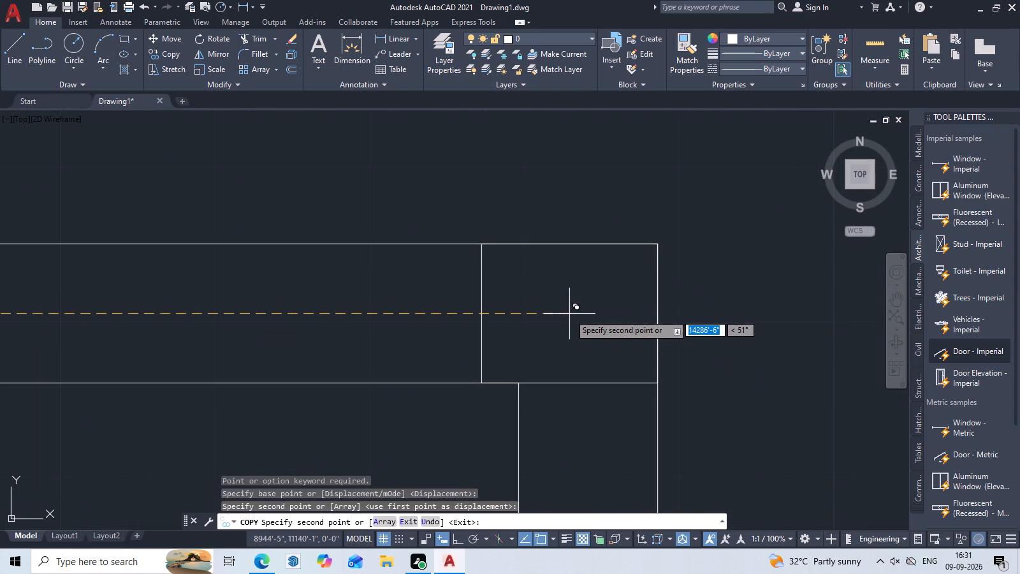
{"action": "left_click", "coordinate": [569, 314]}
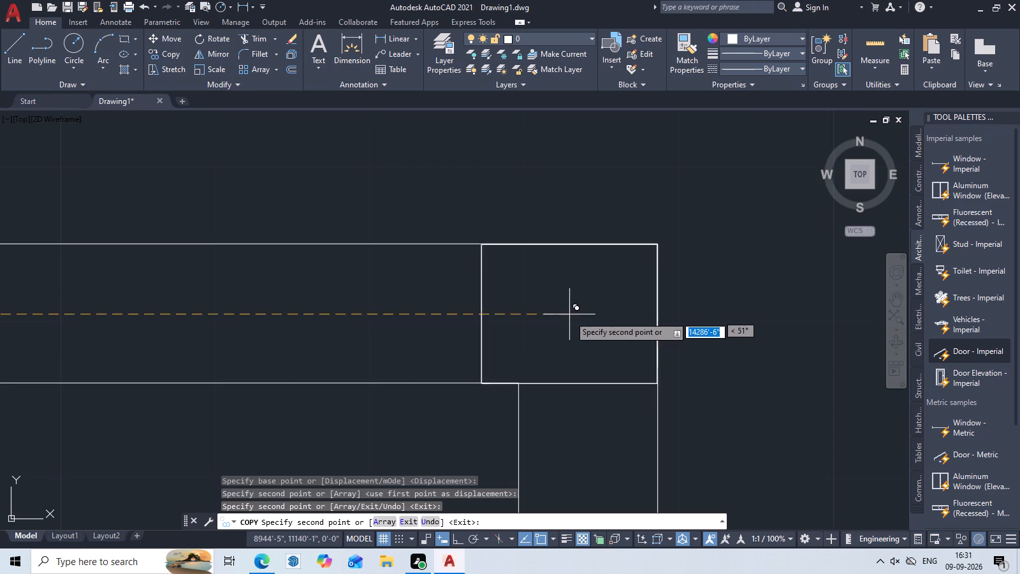
Place another copy on the left outer wall at the upper horizontal partition, aligned with the wall's outer line and the partition's lower line.
{"action": "scroll", "coordinate": [583, 353], "scroll_direction": "down", "scroll_amount": 3}
{"action": "middle_click_drag", "start_coordinate": [587, 404], "coordinate": [613, 311]}
{"action": "scroll", "coordinate": [613, 316], "scroll_direction": "down", "scroll_amount": 2}
{"action": "middle_click_drag", "start_coordinate": [616, 406], "coordinate": [651, 303]}
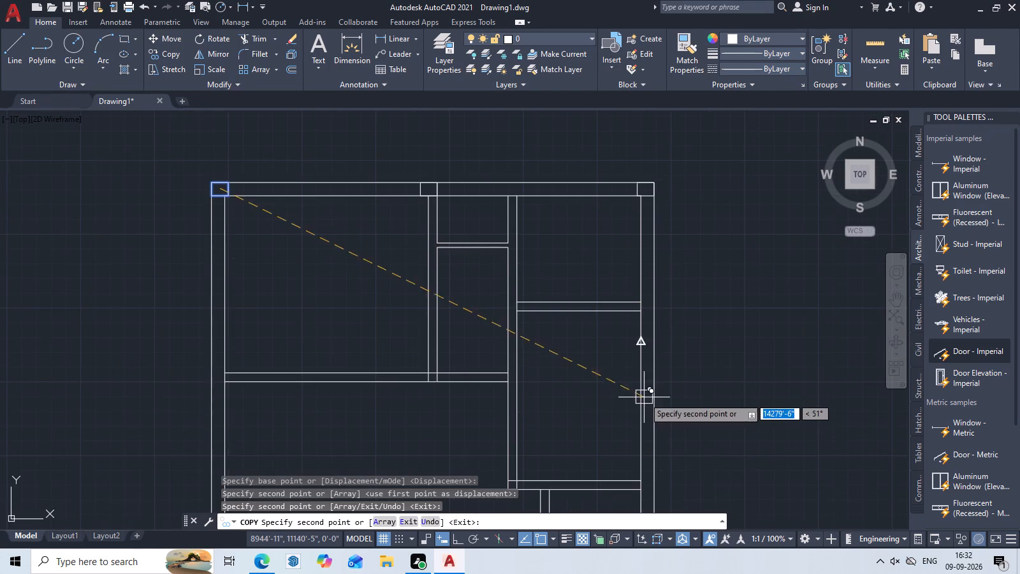
{"action": "middle_click_drag", "start_coordinate": [664, 436], "coordinate": [669, 372]}
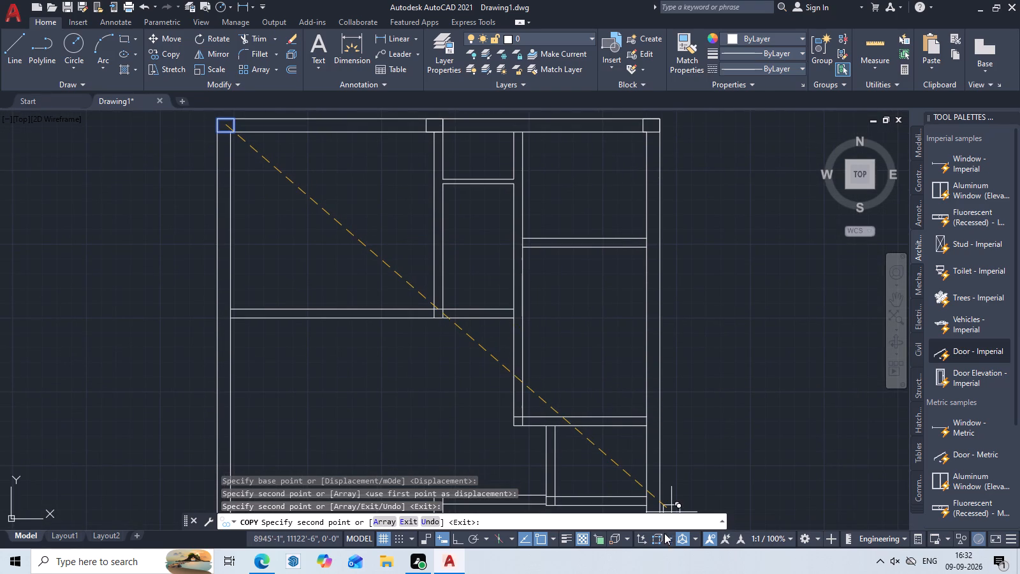
{"action": "middle_click_drag", "start_coordinate": [327, 374], "coordinate": [348, 387]}
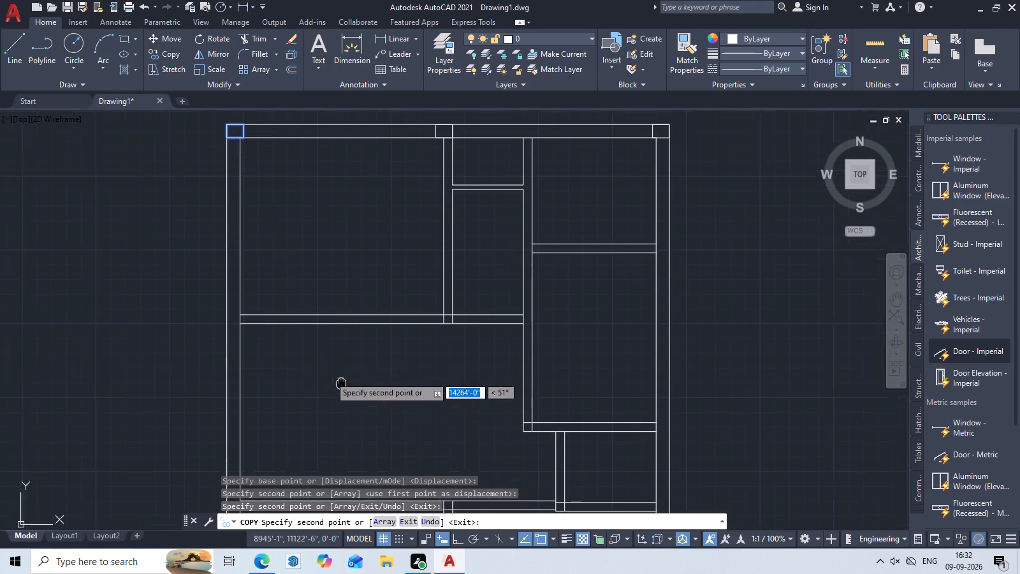
{"action": "middle_click_drag", "start_coordinate": [348, 387], "coordinate": [407, 416]}
{"action": "scroll", "coordinate": [321, 345], "scroll_direction": "up", "scroll_amount": 4}
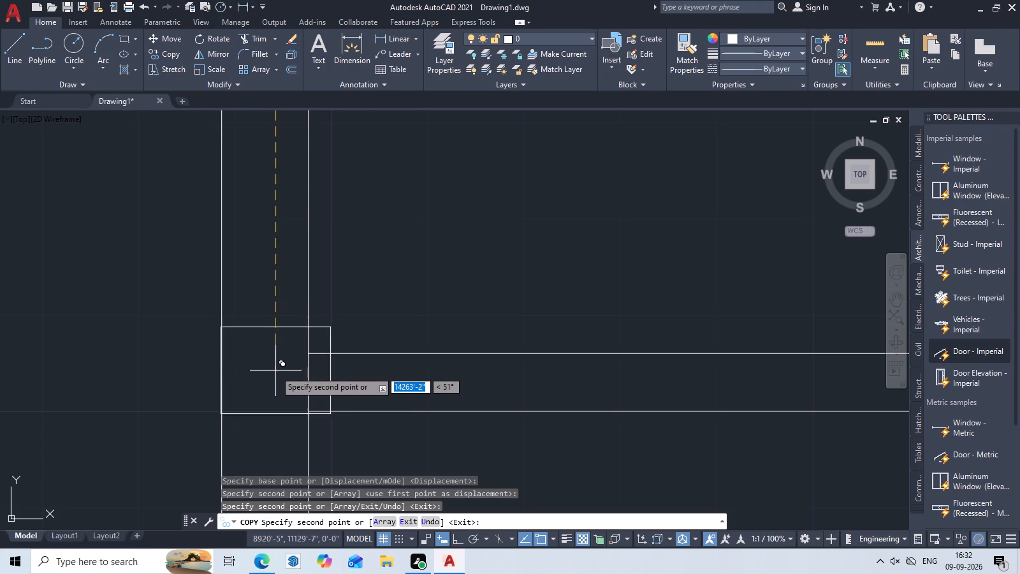
{"action": "scroll", "coordinate": [275, 371], "scroll_direction": "up", "scroll_amount": 2}
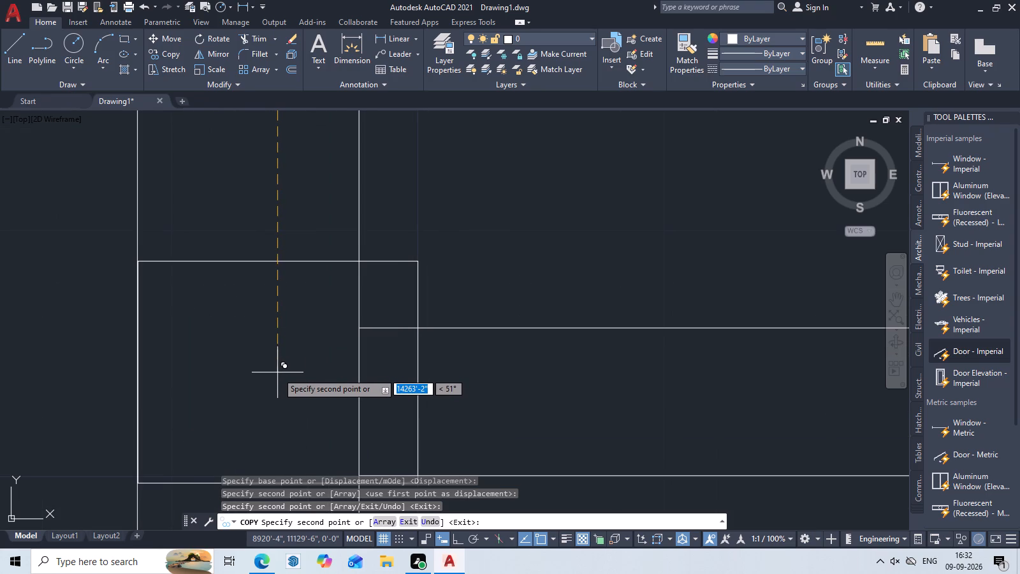
{"action": "middle_click_drag", "start_coordinate": [277, 372], "coordinate": [313, 331]}
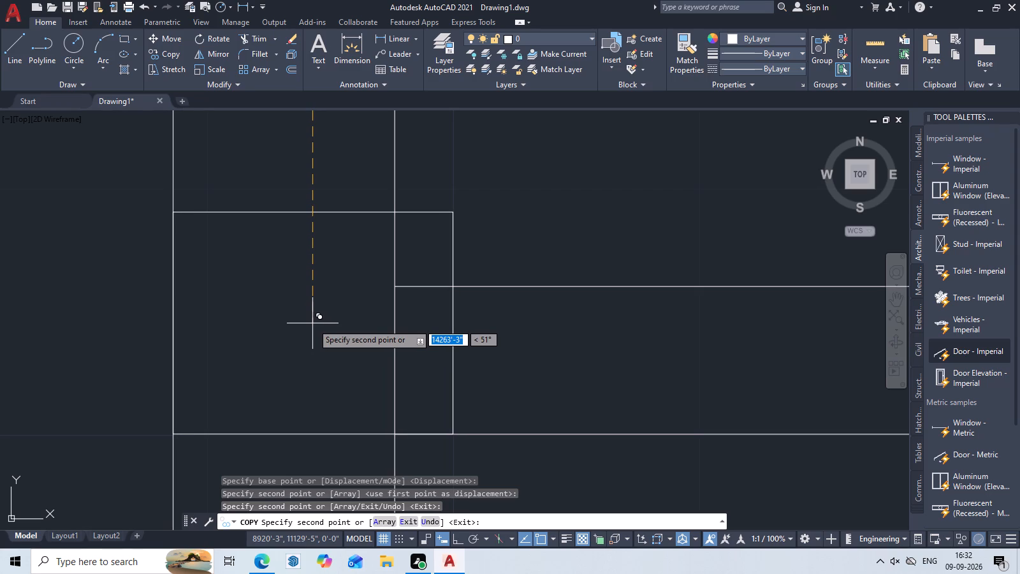
{"action": "left_click", "coordinate": [312, 323]}
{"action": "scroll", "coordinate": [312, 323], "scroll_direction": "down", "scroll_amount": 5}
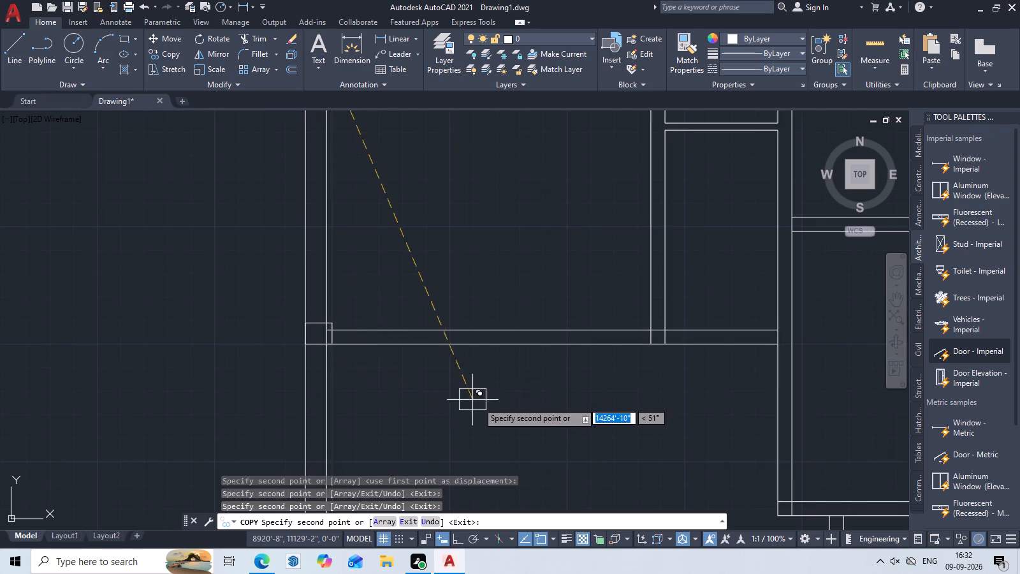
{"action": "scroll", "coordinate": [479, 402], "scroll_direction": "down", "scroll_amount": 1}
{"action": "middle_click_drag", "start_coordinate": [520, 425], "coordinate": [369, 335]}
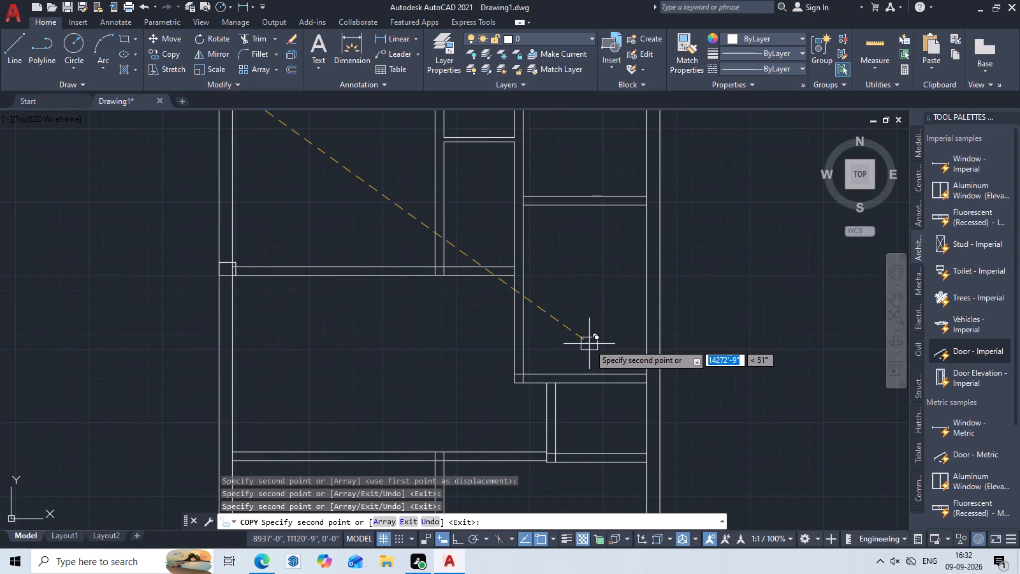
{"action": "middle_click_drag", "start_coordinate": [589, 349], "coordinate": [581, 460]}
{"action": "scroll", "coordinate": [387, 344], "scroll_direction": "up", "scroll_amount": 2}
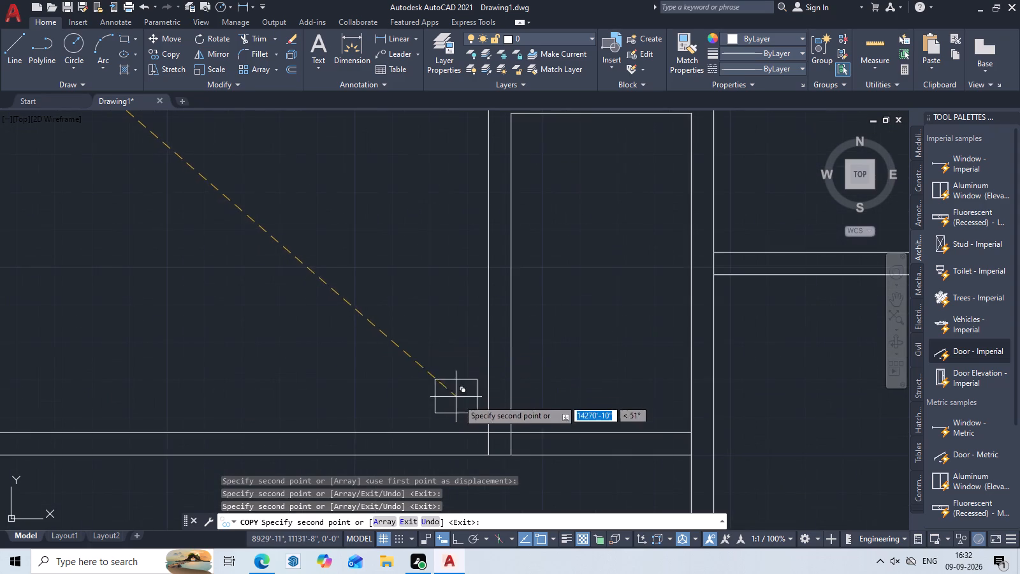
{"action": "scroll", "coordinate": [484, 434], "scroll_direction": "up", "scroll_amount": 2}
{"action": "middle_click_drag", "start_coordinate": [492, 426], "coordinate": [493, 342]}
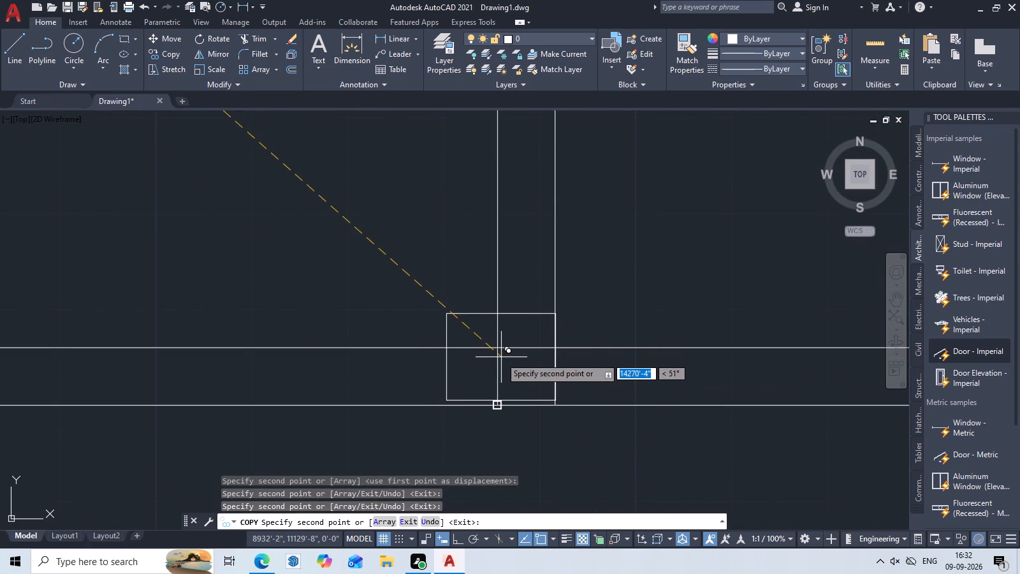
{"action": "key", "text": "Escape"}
Copy the left-wall rectangle by its lower-right corner to the lower-right corner where the upper horizontal partition meets the left vertical partition.
{"action": "scroll", "coordinate": [307, 270], "scroll_direction": "down", "scroll_amount": 4}
{"action": "middle_click_drag", "start_coordinate": [336, 324], "coordinate": [625, 422]}
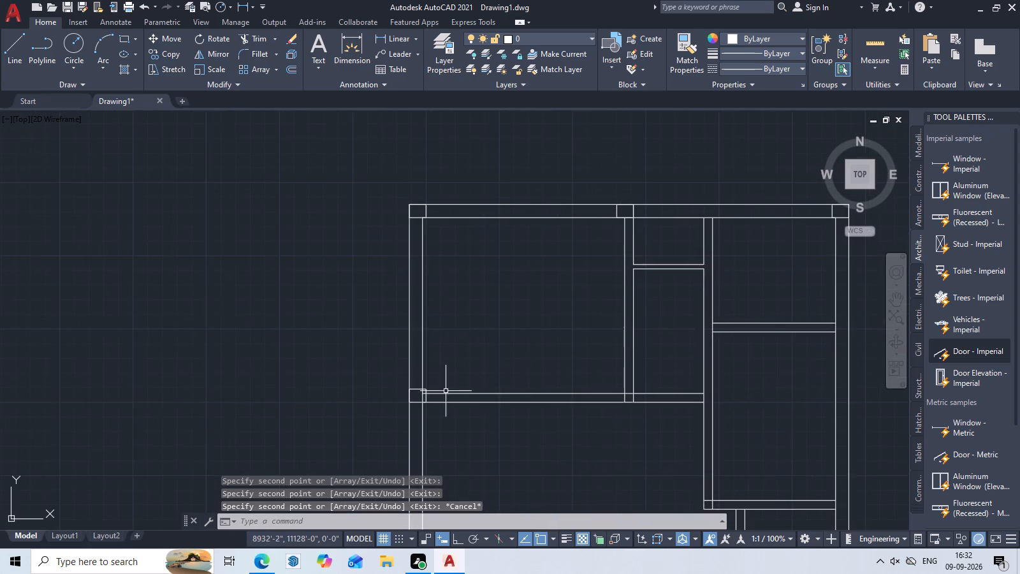
{"action": "scroll", "coordinate": [397, 389], "scroll_direction": "up", "scroll_amount": 3}
{"action": "scroll", "coordinate": [511, 420], "scroll_direction": "up", "scroll_amount": 1}
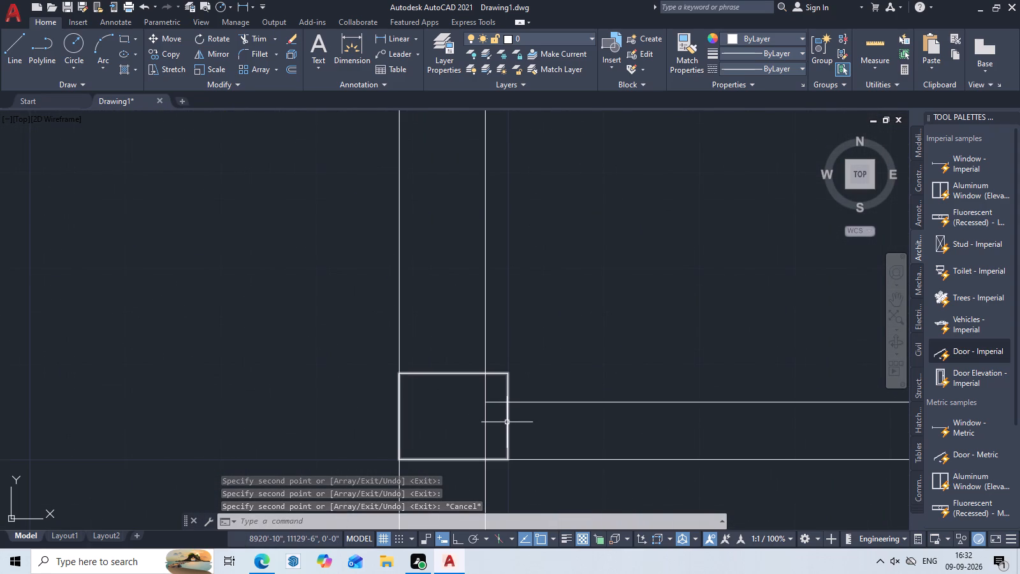
{"action": "left_click", "coordinate": [509, 430]}
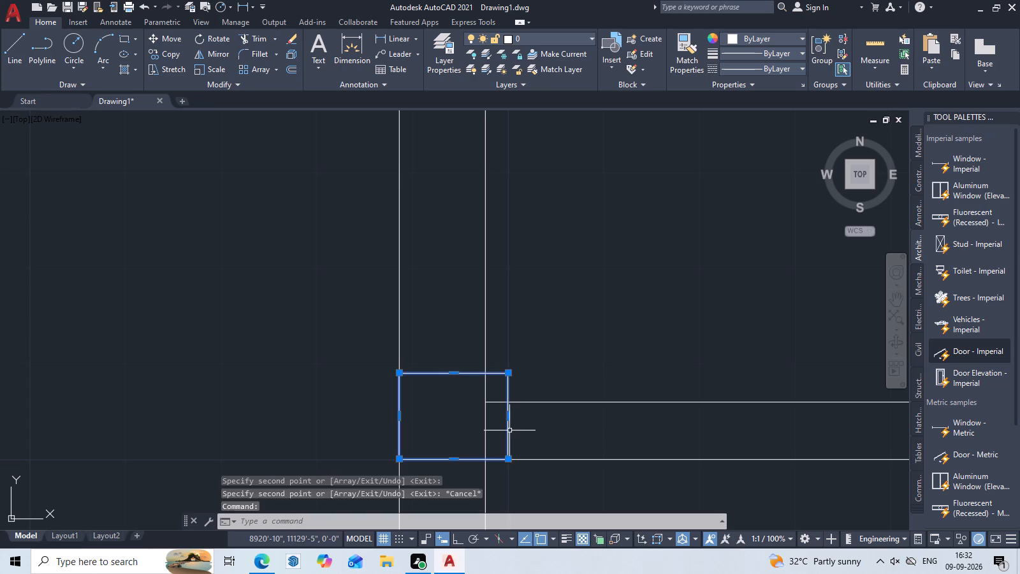
{"action": "type", "text": "co"}
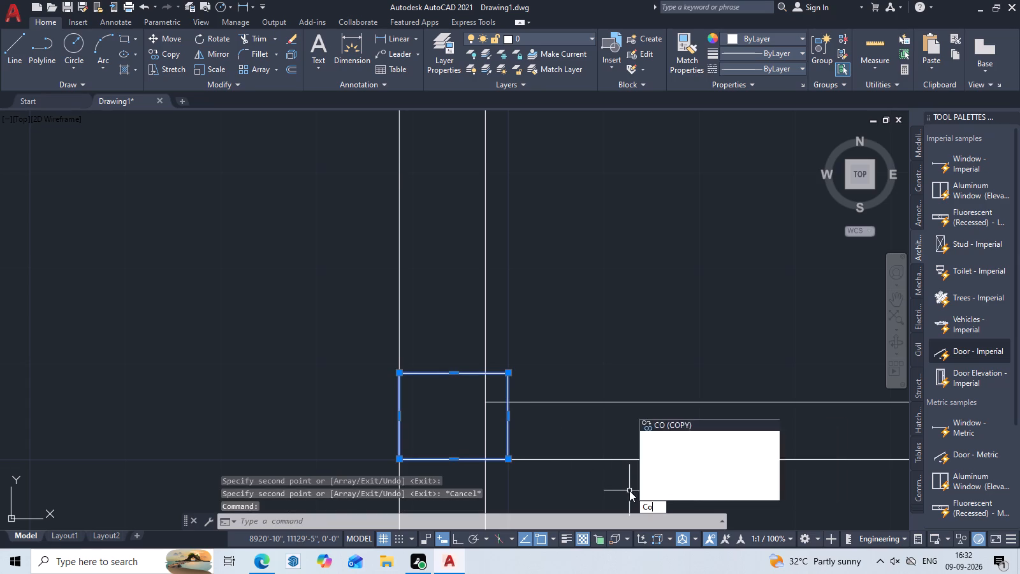
{"action": "key", "text": "space"}
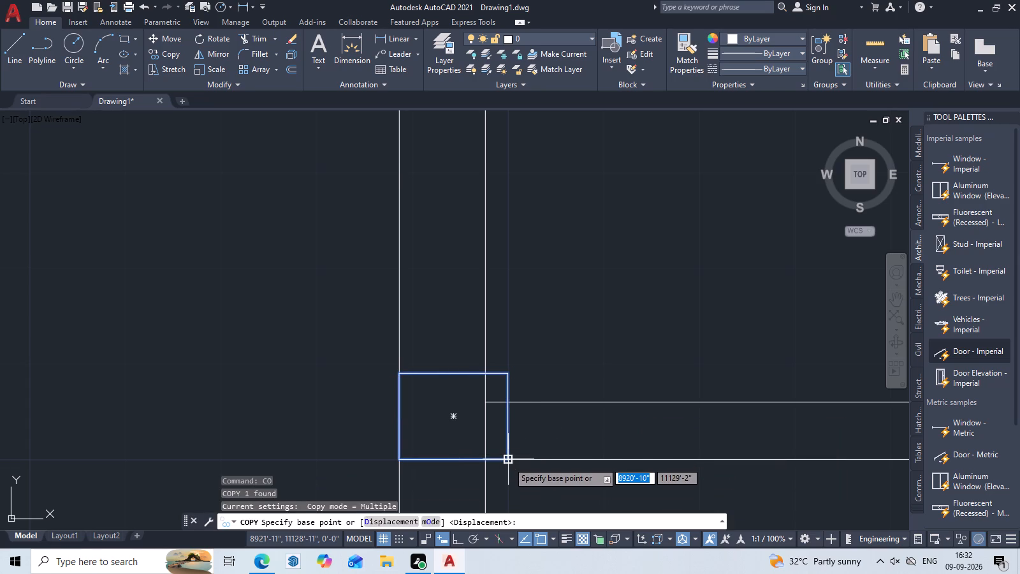
{"action": "left_click", "coordinate": [508, 462]}
{"action": "scroll", "coordinate": [598, 487], "scroll_direction": "down", "scroll_amount": 2}
{"action": "middle_click_drag", "start_coordinate": [650, 497], "coordinate": [308, 395]}
{"action": "scroll", "coordinate": [374, 394], "scroll_direction": "down", "scroll_amount": 2}
{"action": "middle_click", "coordinate": [492, 411]}
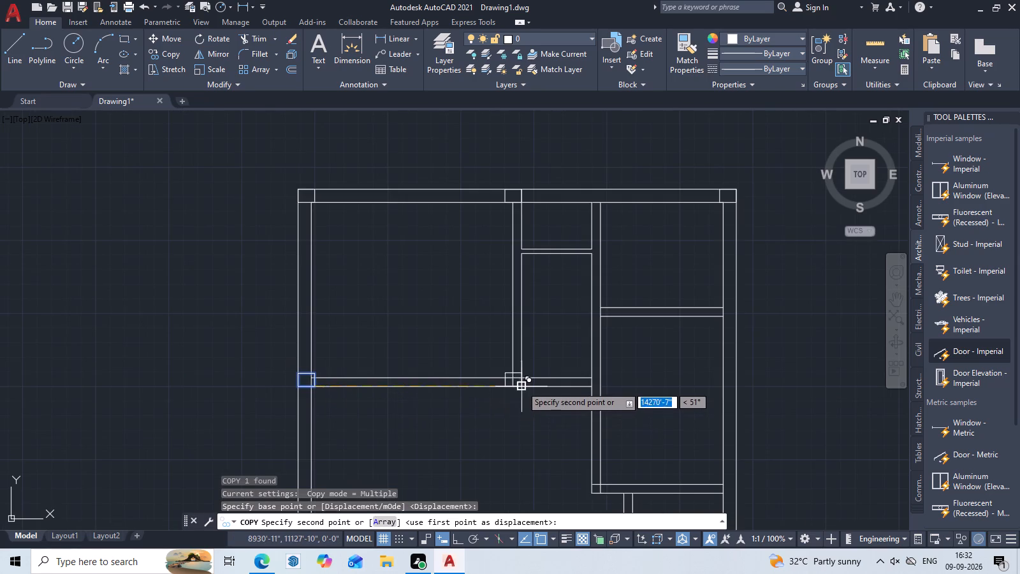
{"action": "scroll", "coordinate": [523, 385], "scroll_direction": "up", "scroll_amount": 6}
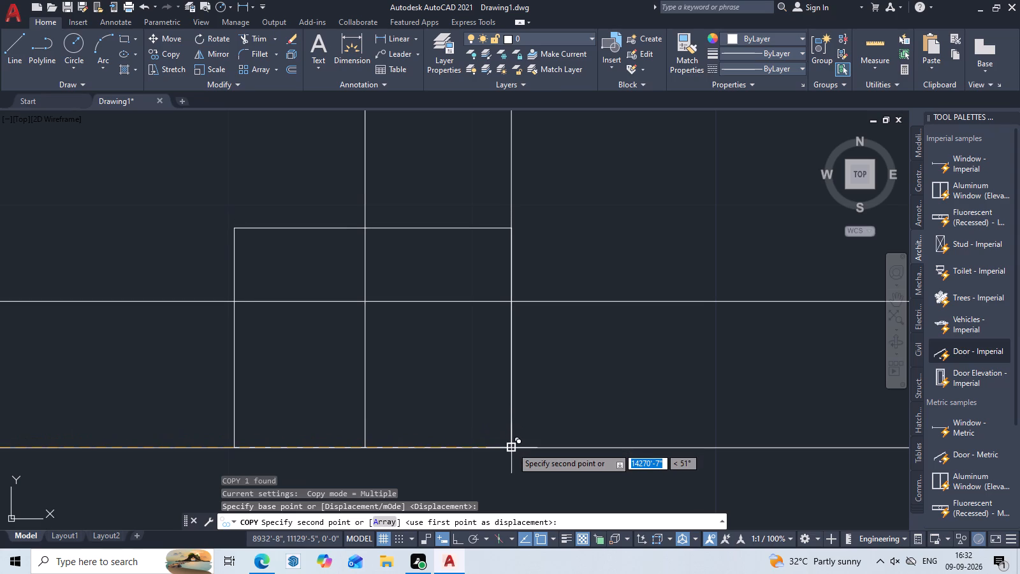
{"action": "left_click", "coordinate": [512, 447]}
Place another copy of the rectangle on the right outer wall at the wall's midpoint, flush with its outer line.
{"action": "scroll", "coordinate": [571, 455], "scroll_direction": "down", "scroll_amount": 5}
{"action": "middle_click_drag", "start_coordinate": [649, 485], "coordinate": [500, 304]}
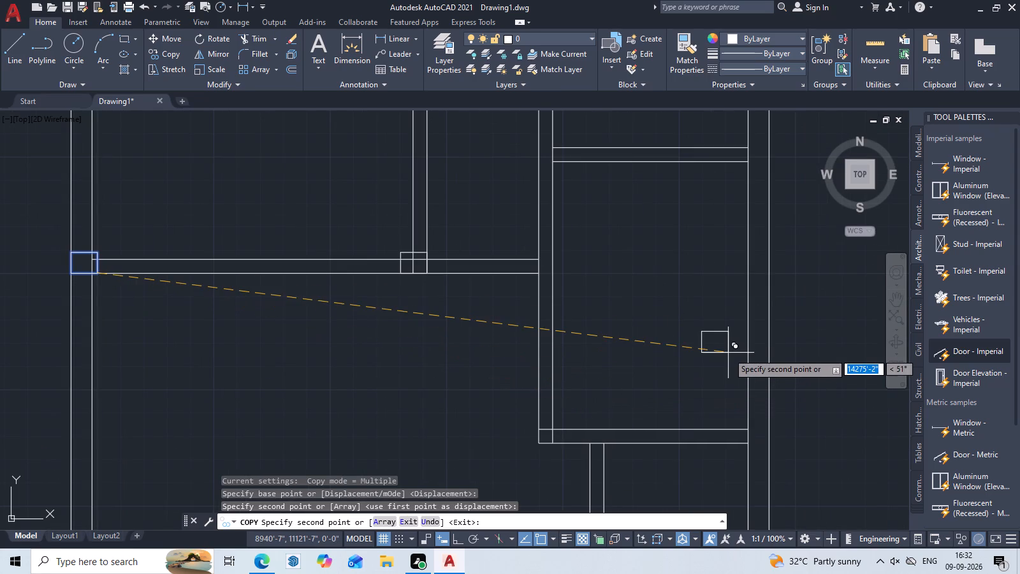
{"action": "middle_click_drag", "start_coordinate": [819, 353], "coordinate": [704, 404]}
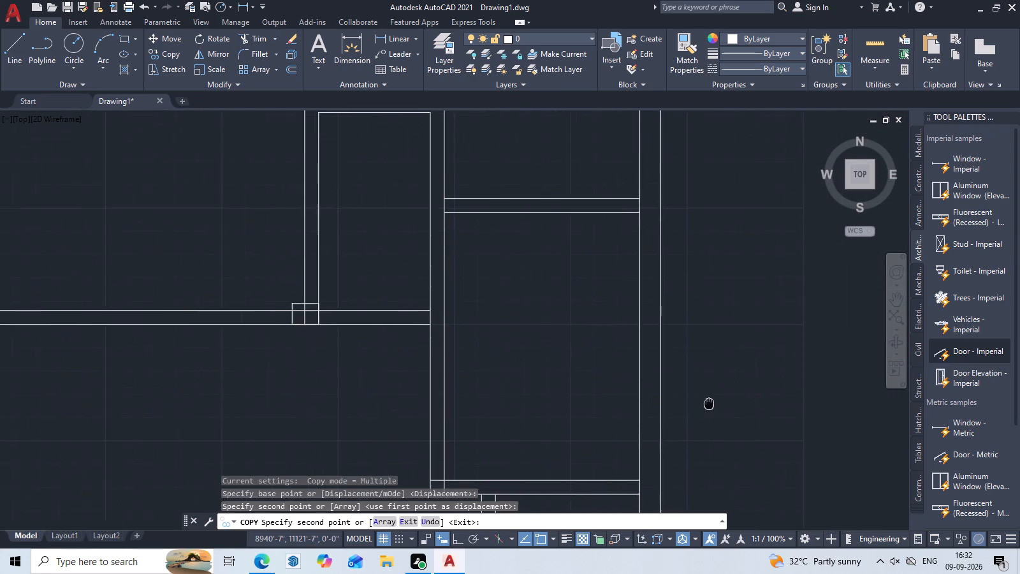
{"action": "middle_click_drag", "start_coordinate": [704, 404], "coordinate": [684, 402]}
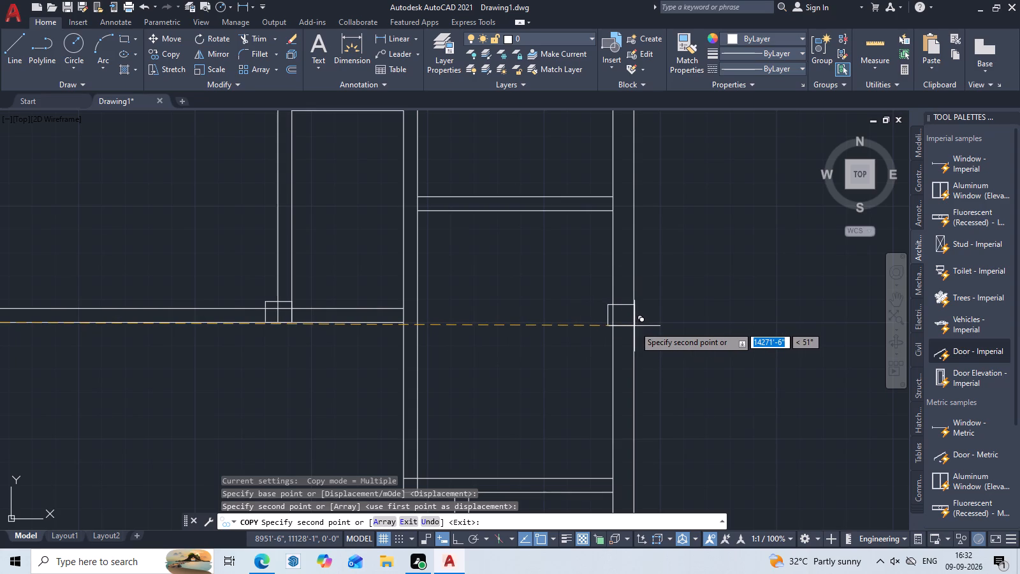
{"action": "scroll", "coordinate": [630, 326], "scroll_direction": "up", "scroll_amount": 2}
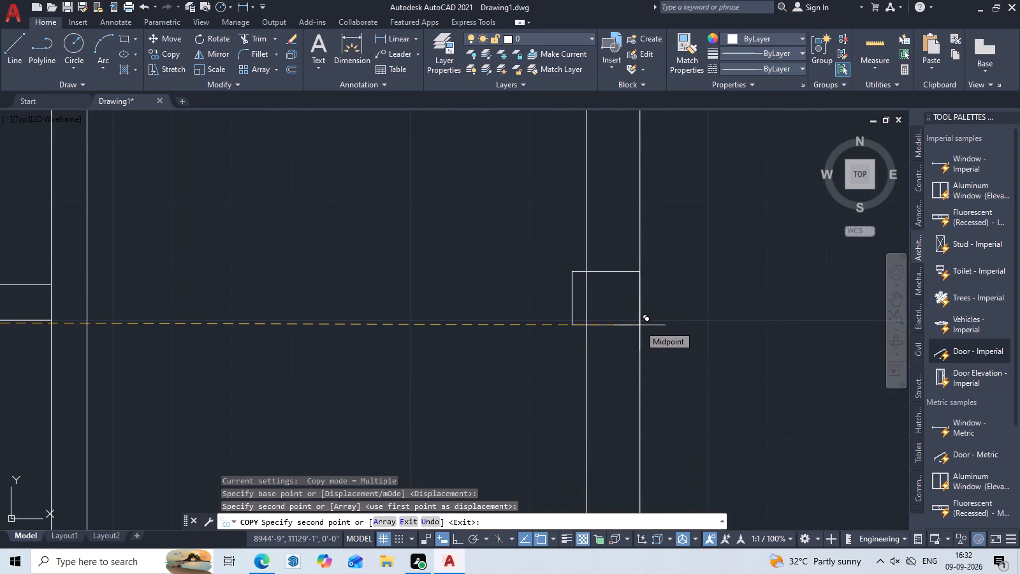
{"action": "left_click", "coordinate": [639, 325]}
Place another copy on the right outer wall, flush with its outer line and level with the upper horizontal partition's lower line.
{"action": "scroll", "coordinate": [639, 325], "scroll_direction": "down", "scroll_amount": 2}
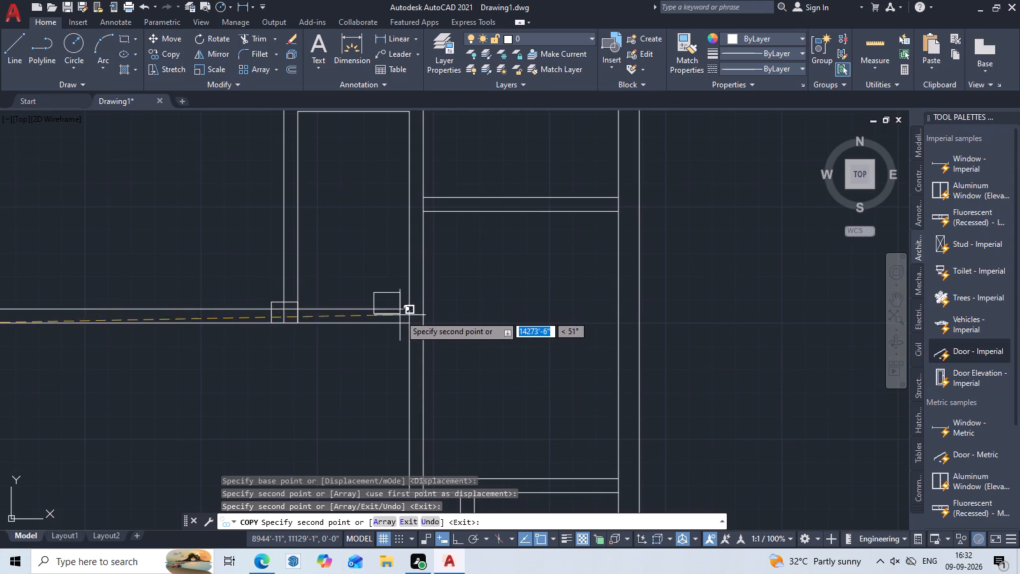
{"action": "scroll", "coordinate": [400, 318], "scroll_direction": "up", "scroll_amount": 2}
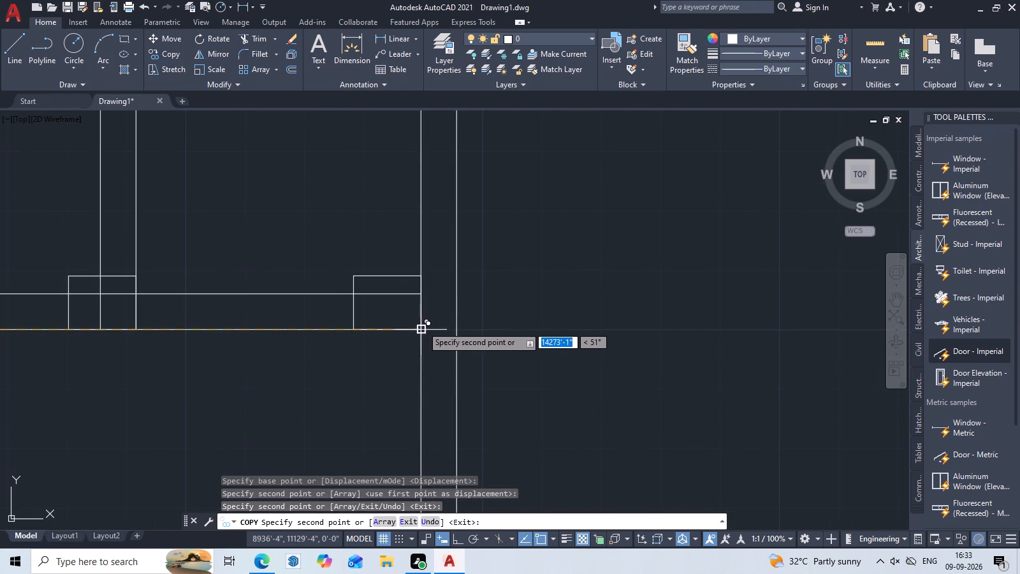
{"action": "scroll", "coordinate": [640, 328], "scroll_direction": "down", "scroll_amount": 1}
{"action": "middle_click_drag", "start_coordinate": [640, 328], "coordinate": [398, 330]}
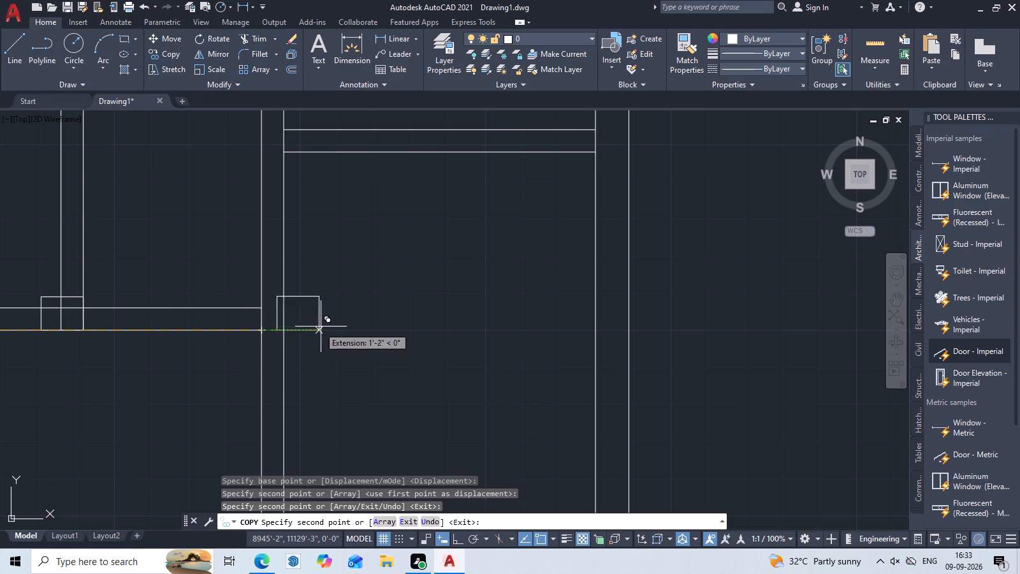
{"action": "left_click", "coordinate": [626, 328]}
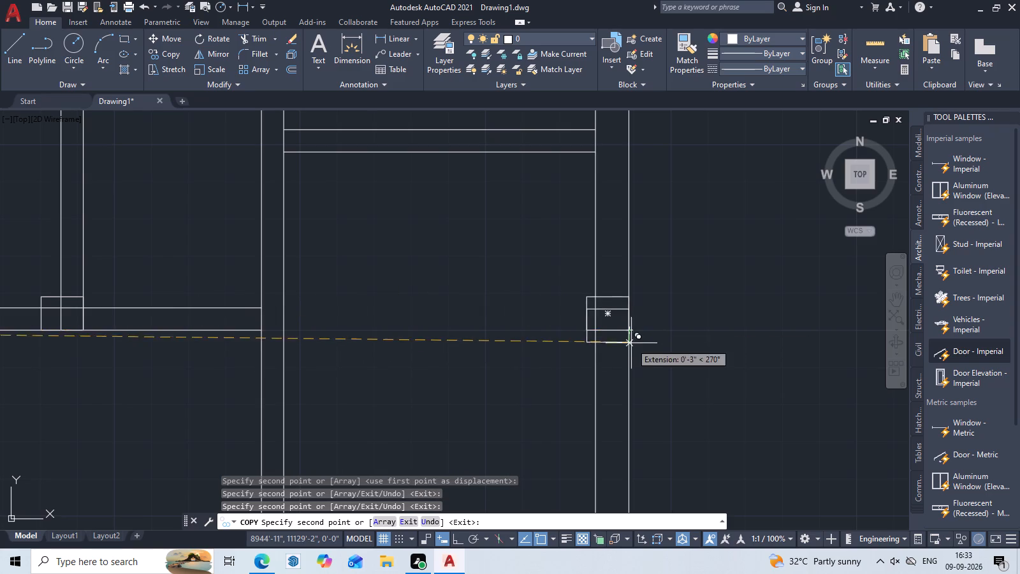
Place another copy on the right outer wall at the short horizontal partition below the wall's midpoint, aligned with that partition's lower line.
{"action": "scroll", "coordinate": [632, 345], "scroll_direction": "down", "scroll_amount": 2}
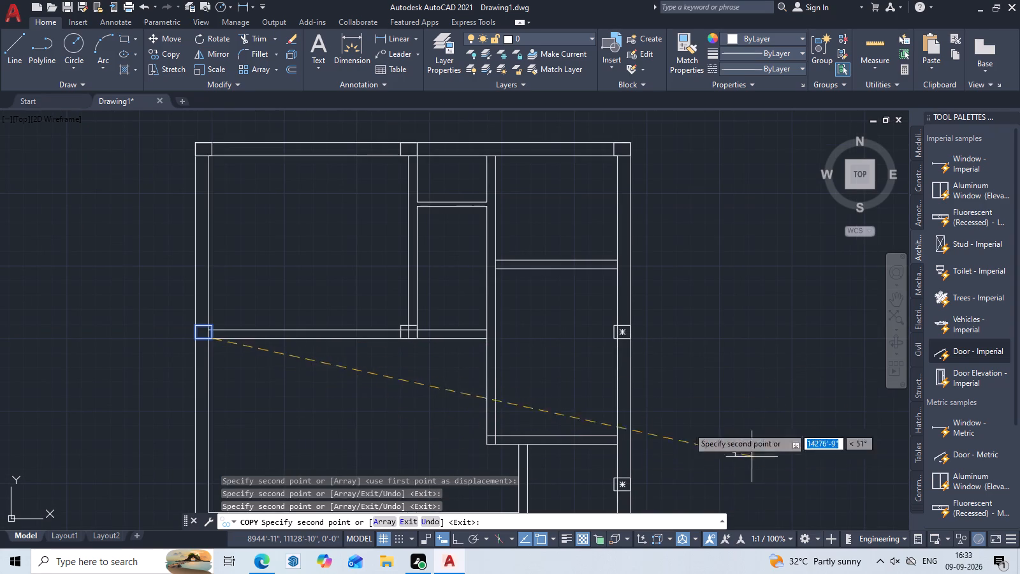
{"action": "scroll", "coordinate": [664, 397], "scroll_direction": "down", "scroll_amount": 1}
{"action": "middle_click_drag", "start_coordinate": [662, 399], "coordinate": [660, 317]}
{"action": "scroll", "coordinate": [648, 385], "scroll_direction": "up", "scroll_amount": 2}
{"action": "middle_click_drag", "start_coordinate": [643, 438], "coordinate": [645, 355]}
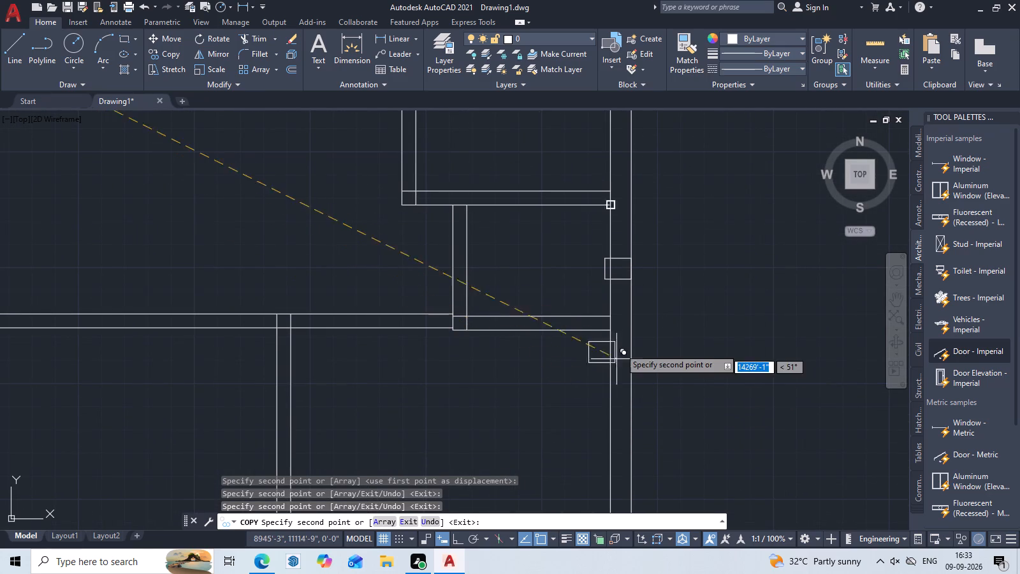
{"action": "scroll", "coordinate": [627, 335], "scroll_direction": "up", "scroll_amount": 2}
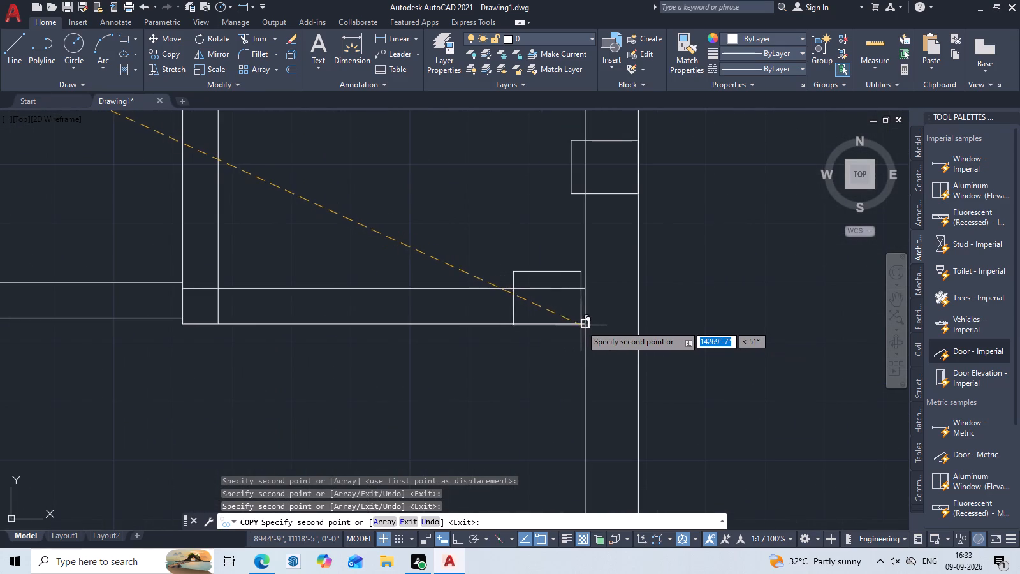
{"action": "left_click", "coordinate": [638, 327]}
Place another copy at the plan's bottom-right corner, flush with the outer wall lines.
{"action": "scroll", "coordinate": [641, 349], "scroll_direction": "down", "scroll_amount": 3}
{"action": "middle_click_drag", "start_coordinate": [648, 401], "coordinate": [646, 340]}
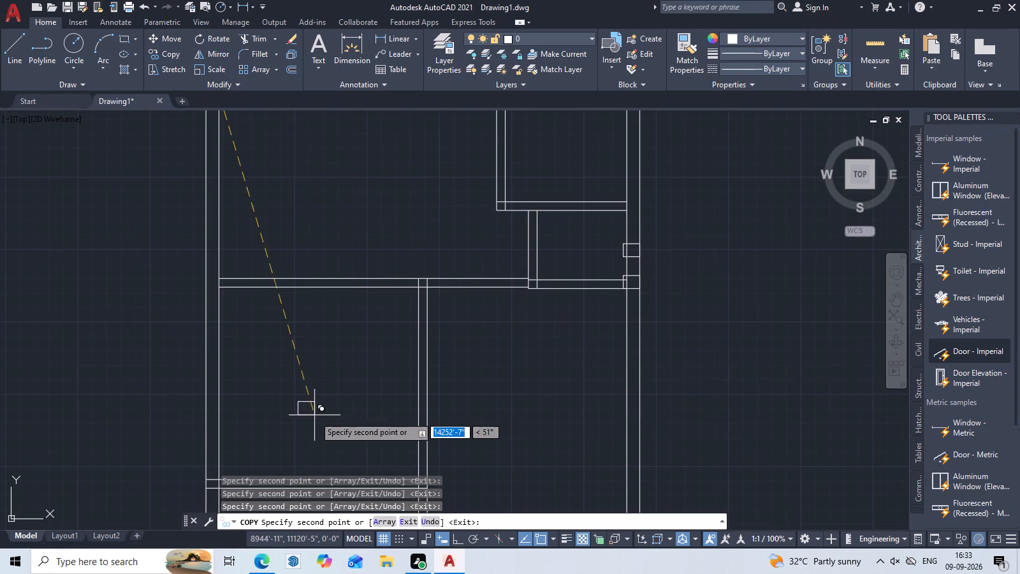
{"action": "middle_click_drag", "start_coordinate": [351, 429], "coordinate": [363, 303]}
{"action": "scroll", "coordinate": [434, 378], "scroll_direction": "up", "scroll_amount": 2}
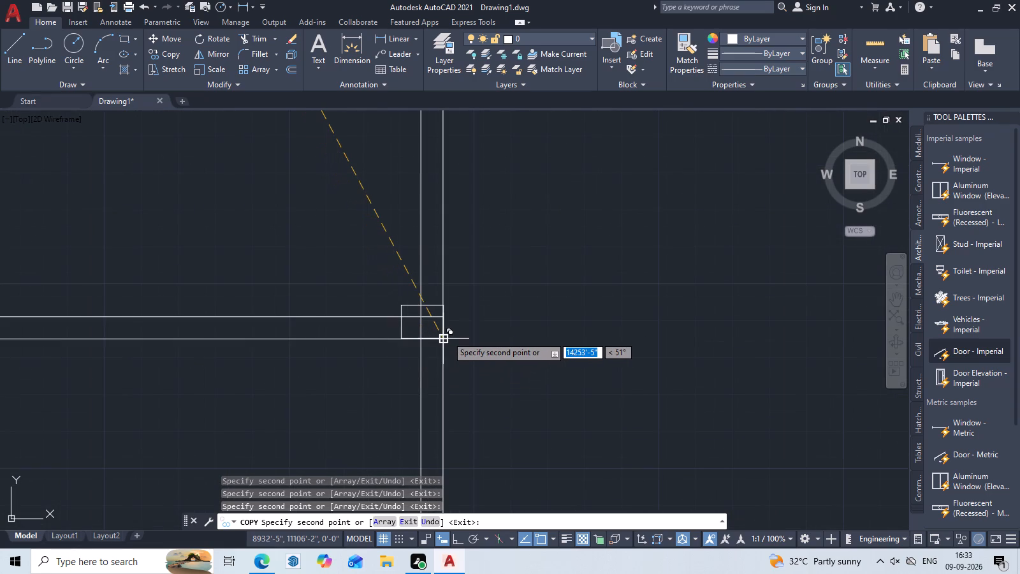
{"action": "middle_click_drag", "start_coordinate": [667, 344], "coordinate": [352, 344]}
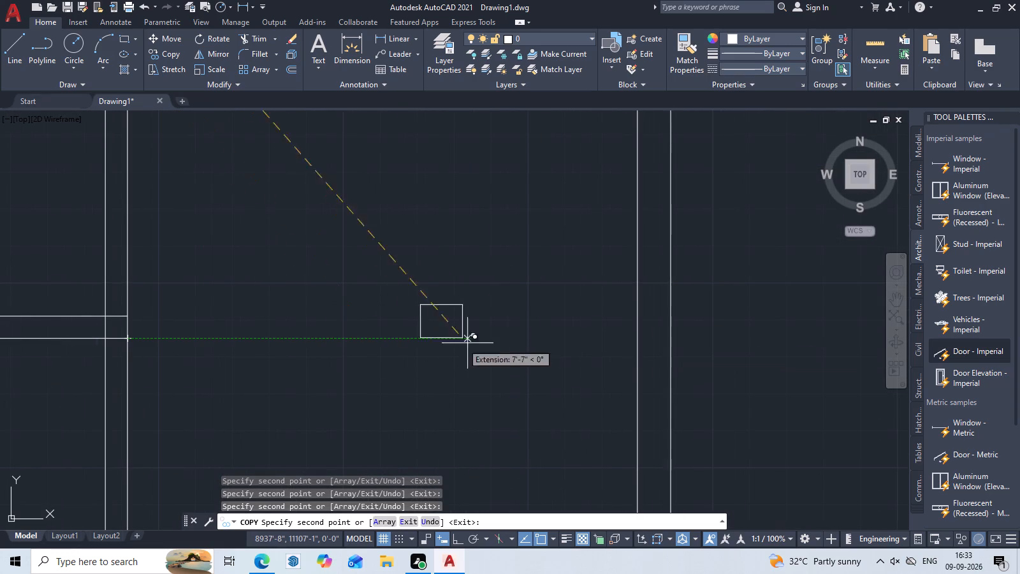
{"action": "left_click", "coordinate": [670, 347]}
Place another copy on the right outer wall, flush with its outer line and level with the lowest horizontal partition's lower line.
{"action": "scroll", "coordinate": [670, 360], "scroll_direction": "down", "scroll_amount": 2}
{"action": "scroll", "coordinate": [455, 350], "scroll_direction": "up", "scroll_amount": 2}
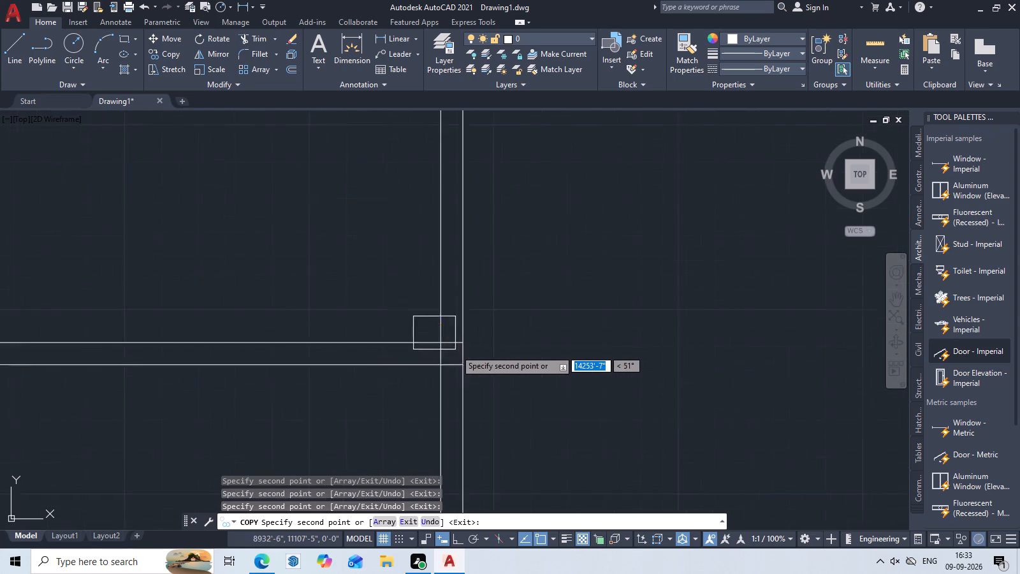
{"action": "scroll", "coordinate": [455, 350], "scroll_direction": "up", "scroll_amount": 1}
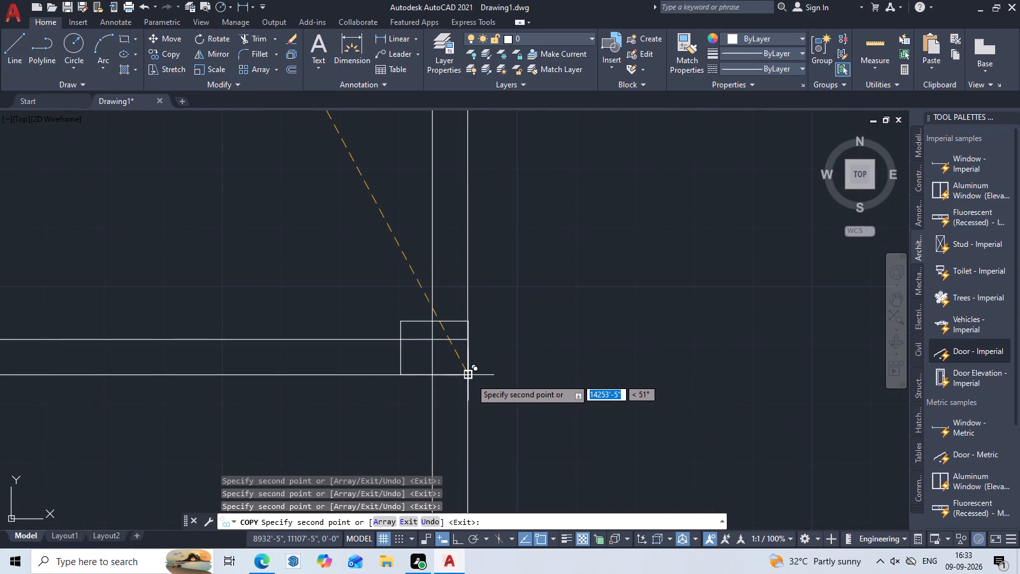
{"action": "middle_click_drag", "start_coordinate": [680, 378], "coordinate": [238, 372]}
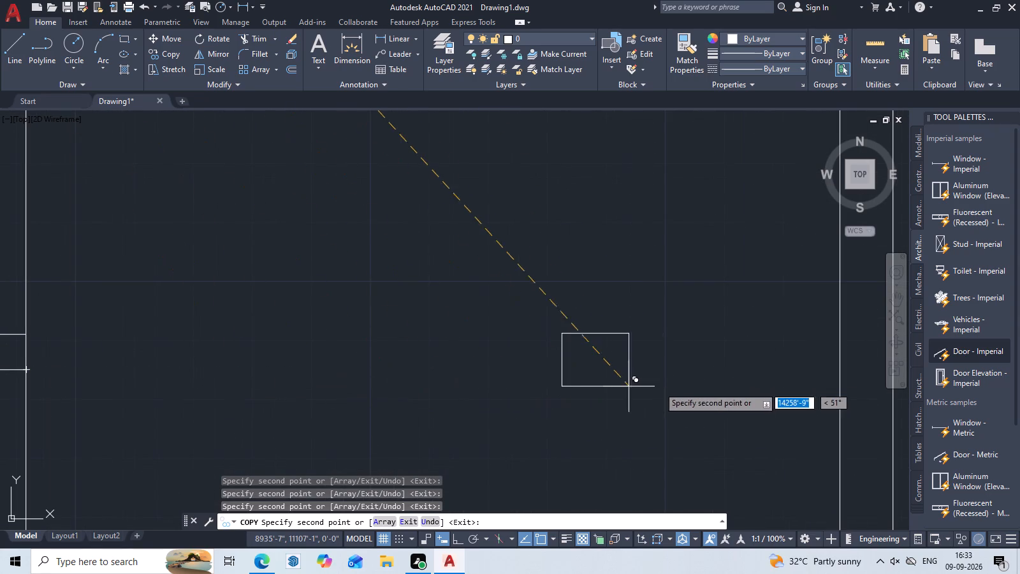
{"action": "middle_click_drag", "start_coordinate": [365, 379], "coordinate": [393, 369]}
{"action": "scroll", "coordinate": [398, 368], "scroll_direction": "down", "scroll_amount": 1}
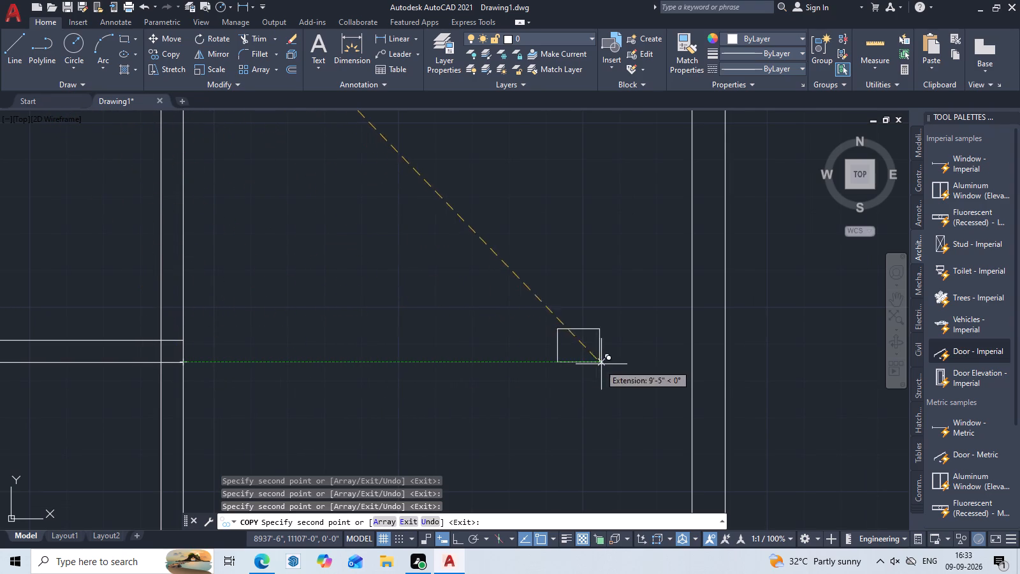
{"action": "left_click", "coordinate": [722, 364]}
Place another copy at the lower-right corner where the lowest horizontal partition meets the lower vertical partition, and end the copying.
{"action": "scroll", "coordinate": [527, 417], "scroll_direction": "down", "scroll_amount": 2}
{"action": "middle_click_drag", "start_coordinate": [534, 447], "coordinate": [544, 409]}
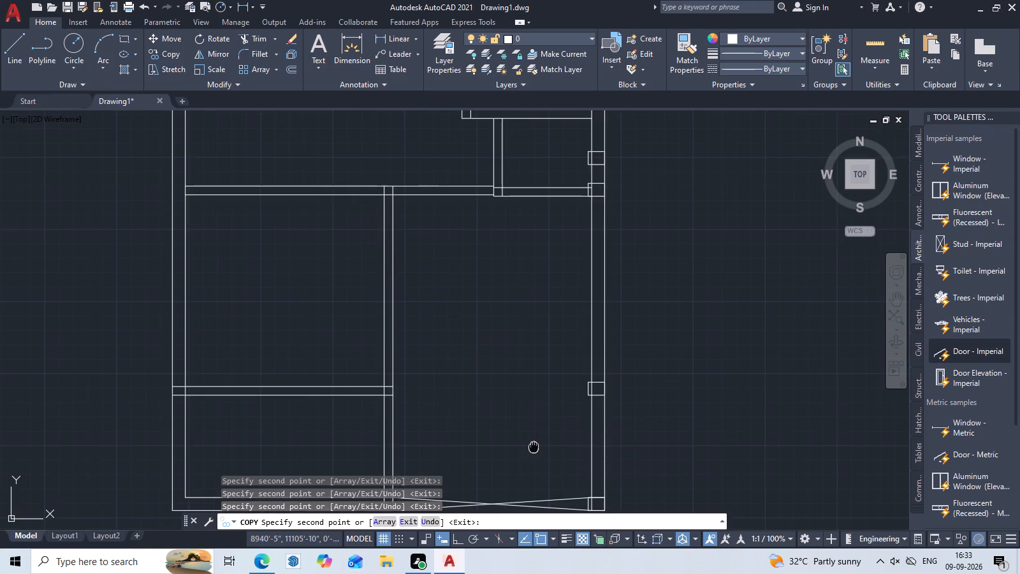
{"action": "middle_click_drag", "start_coordinate": [544, 409], "coordinate": [559, 356]}
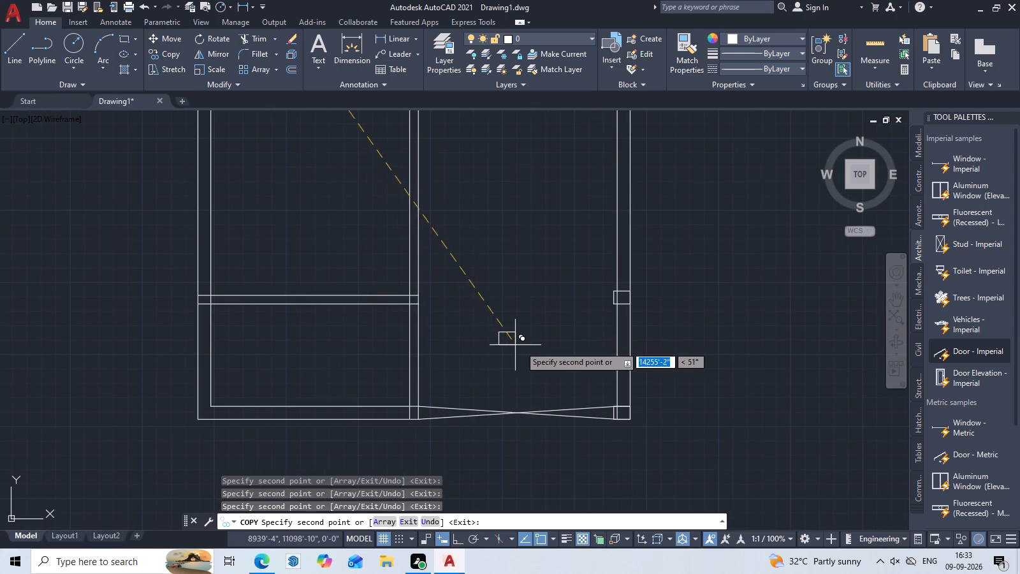
{"action": "scroll", "coordinate": [400, 300], "scroll_direction": "up", "scroll_amount": 2}
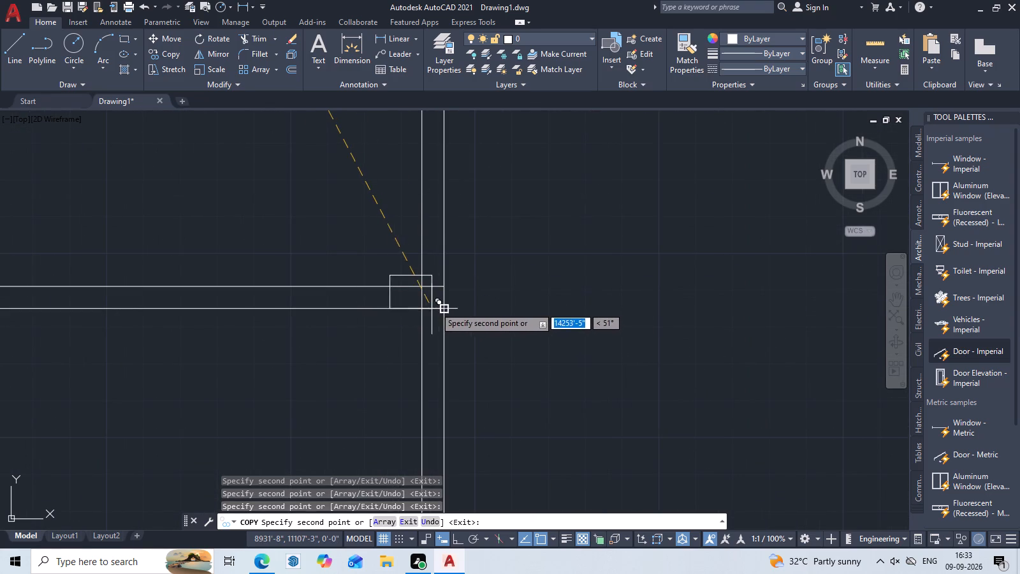
{"action": "scroll", "coordinate": [441, 306], "scroll_direction": "up", "scroll_amount": 2}
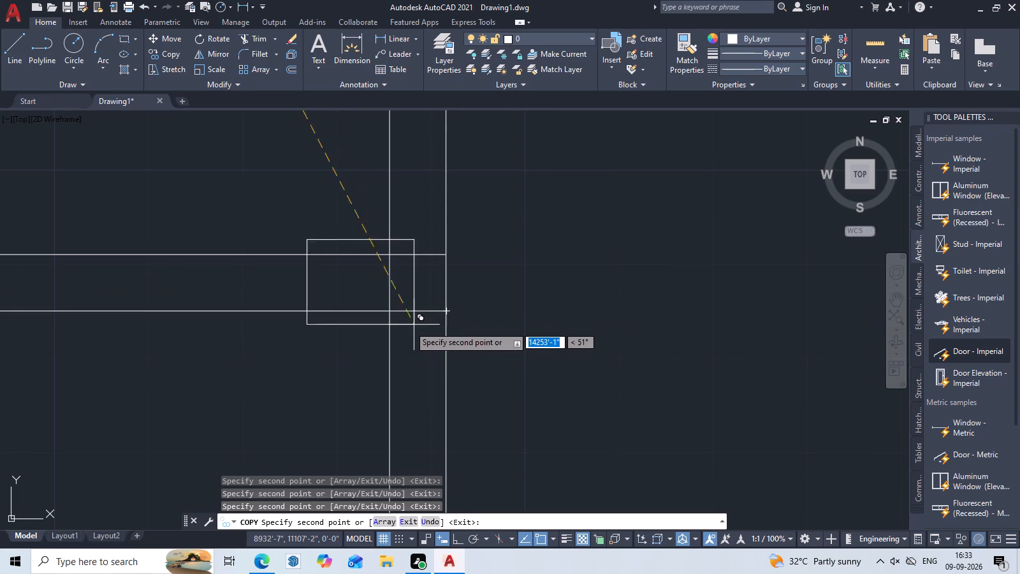
{"action": "double_click", "coordinate": [444, 313]}
{"action": "scroll", "coordinate": [380, 347], "scroll_direction": "down", "scroll_amount": 3}
{"action": "middle_click_drag", "start_coordinate": [314, 386], "coordinate": [488, 348]}
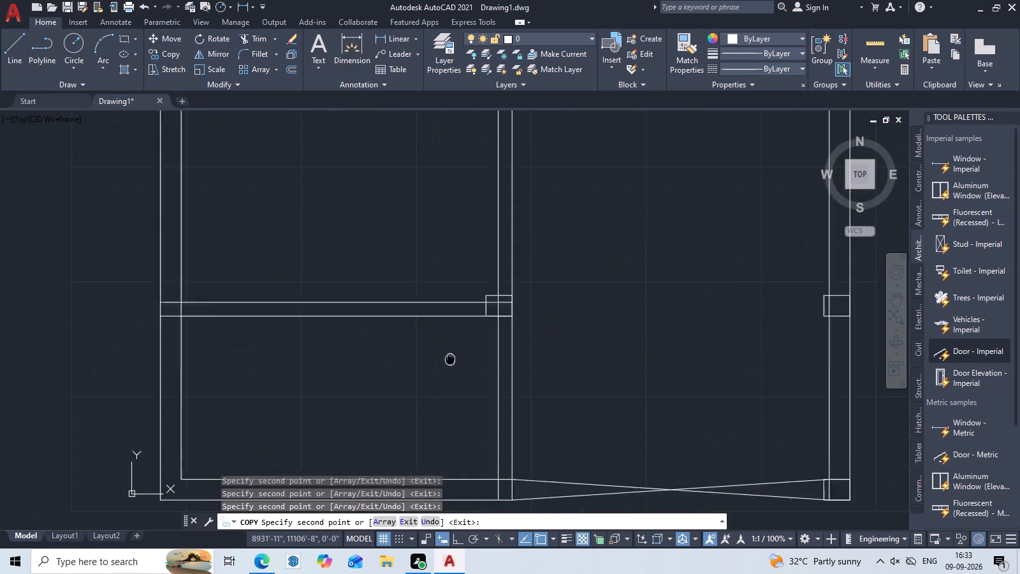
{"action": "middle_click_drag", "start_coordinate": [488, 348], "coordinate": [522, 337]}
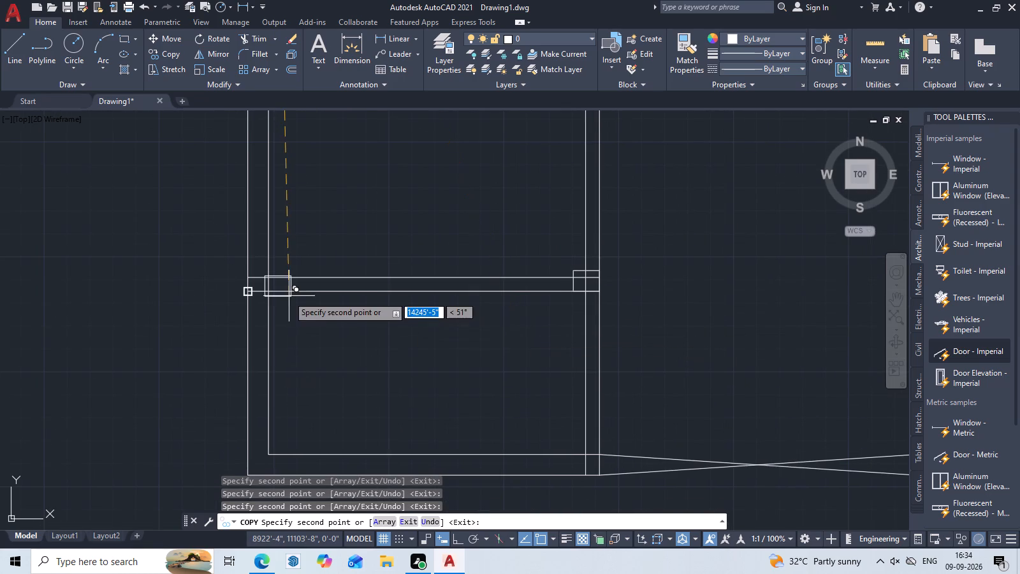
{"action": "scroll", "coordinate": [281, 291], "scroll_direction": "up", "scroll_amount": 3}
{"action": "scroll", "coordinate": [335, 369], "scroll_direction": "down", "scroll_amount": 3}
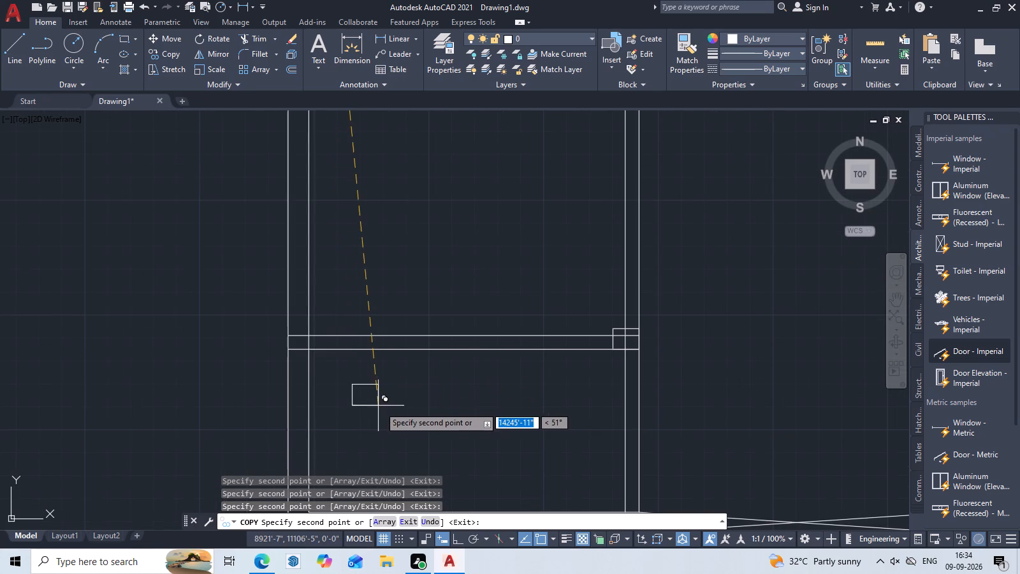
{"action": "middle_click_drag", "start_coordinate": [381, 413], "coordinate": [441, 329]}
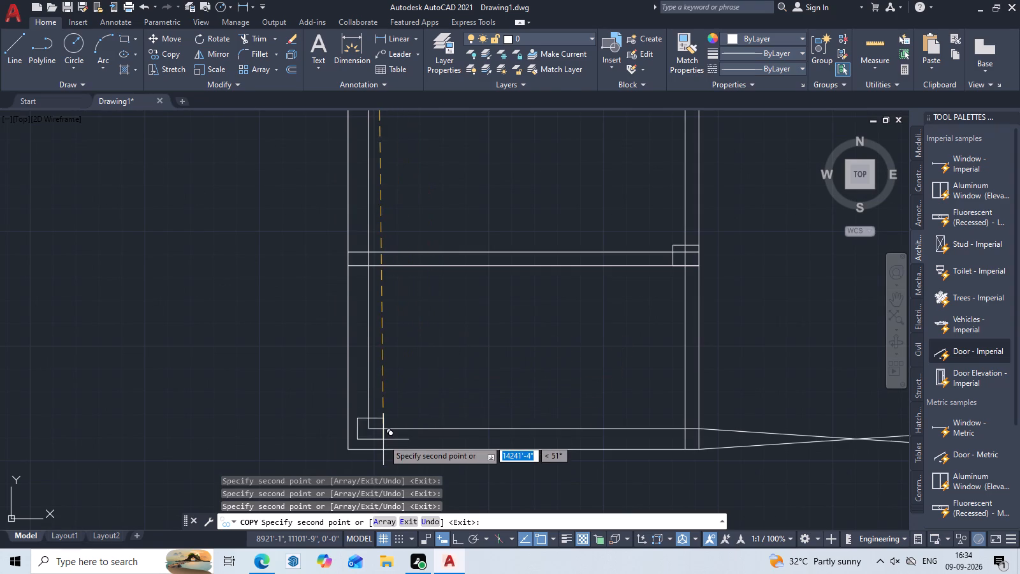
{"action": "key", "text": "Escape"}
Copy that junction rectangle by its lower-left corner to the left outer wall's outer line at the lowest horizontal partition's lower line.
{"action": "scroll", "coordinate": [693, 269], "scroll_direction": "up", "scroll_amount": 2}
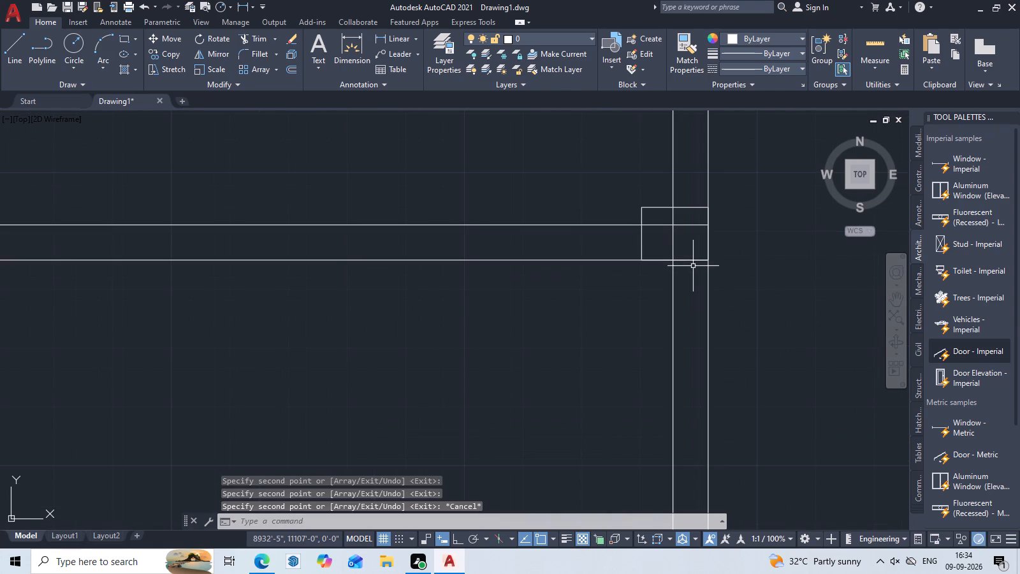
{"action": "left_click", "coordinate": [695, 260]}
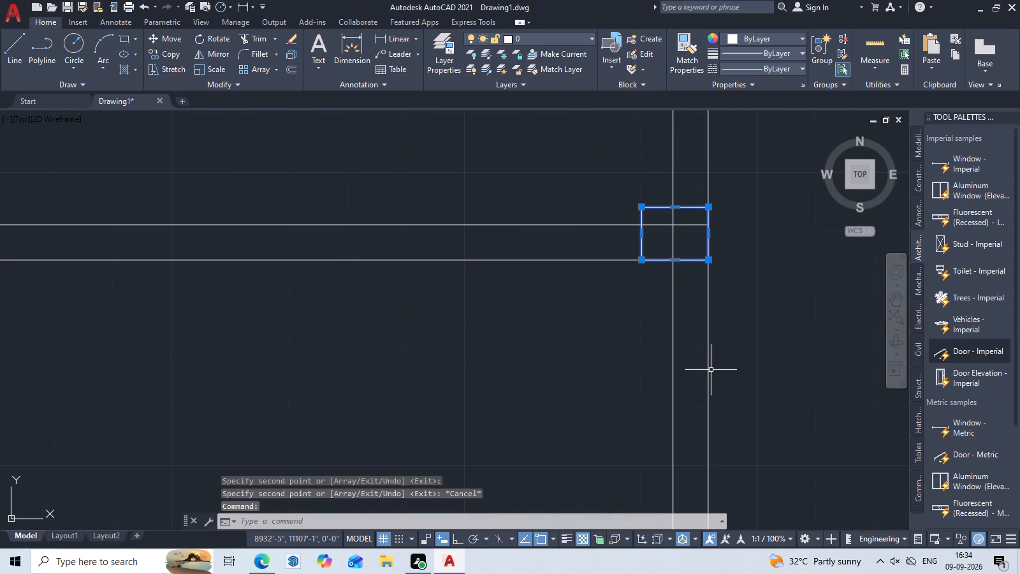
{"action": "type", "text": "co"}
{"action": "key", "text": "space"}
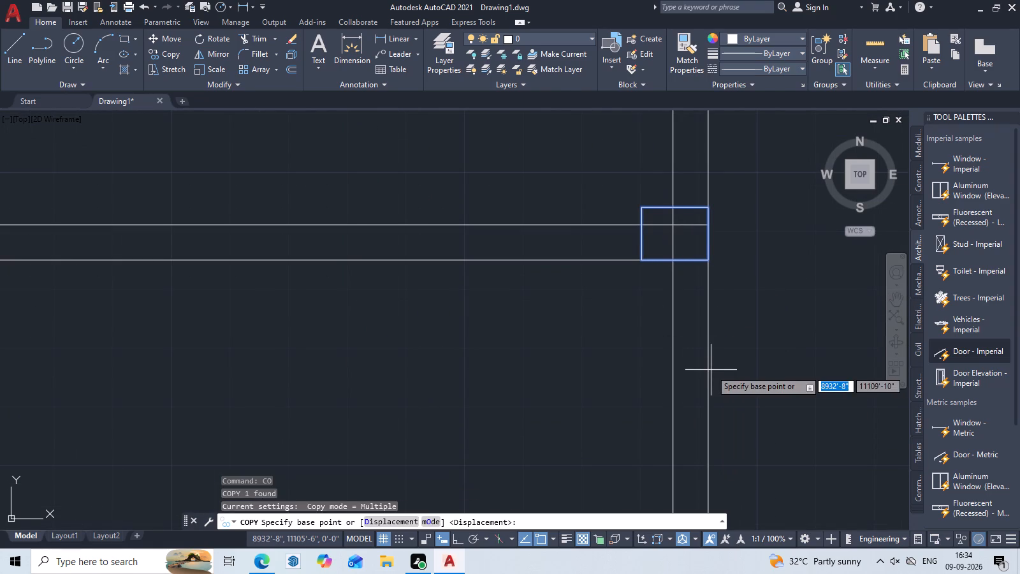
{"action": "type", "text": "m"}
{"action": "key", "text": "space"}
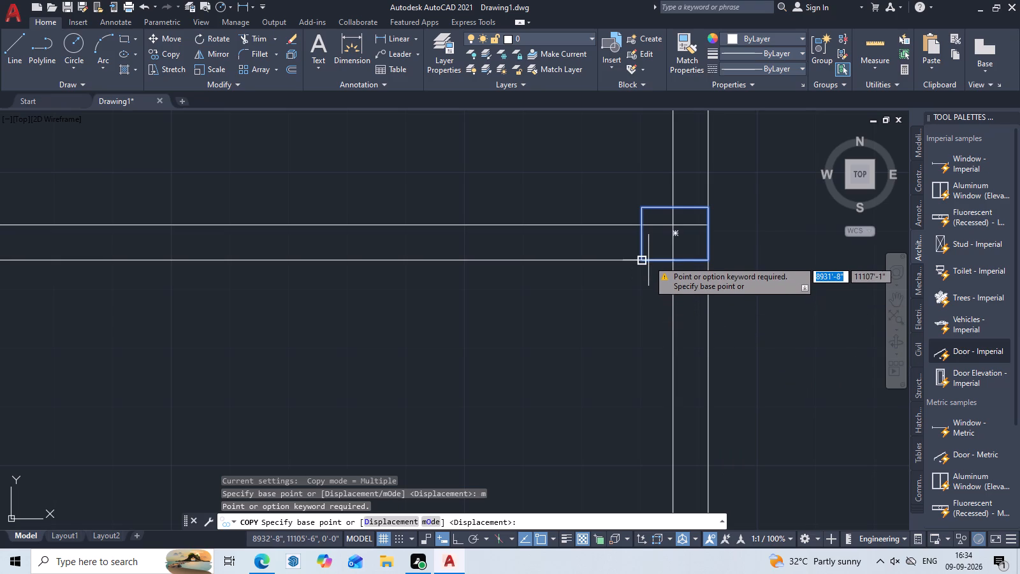
{"action": "left_click", "coordinate": [641, 261]}
{"action": "scroll", "coordinate": [375, 358], "scroll_direction": "down", "scroll_amount": 2}
{"action": "middle_click_drag", "start_coordinate": [358, 367], "coordinate": [484, 371]}
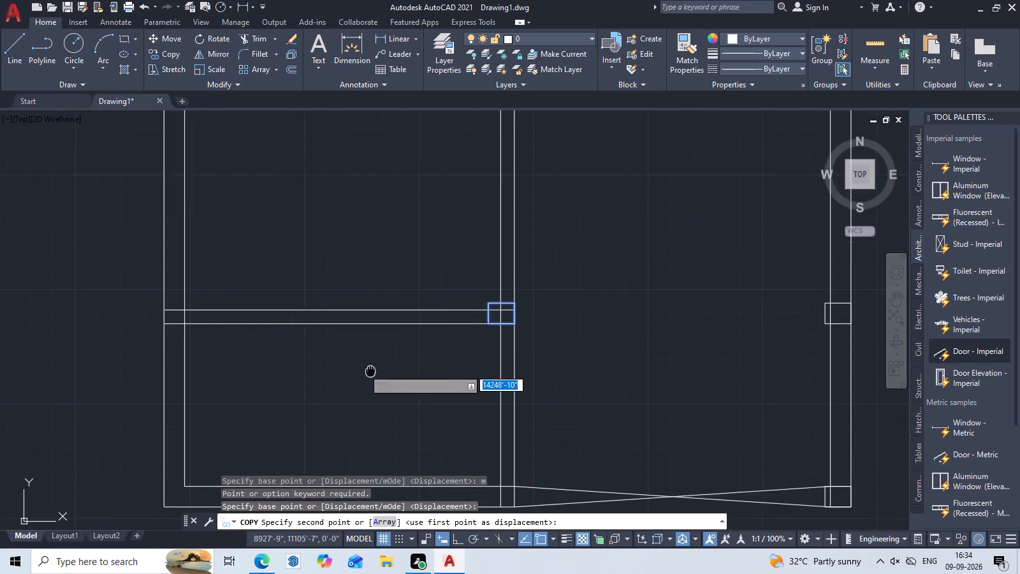
{"action": "middle_click_drag", "start_coordinate": [484, 371], "coordinate": [620, 367]}
{"action": "scroll", "coordinate": [417, 333], "scroll_direction": "up", "scroll_amount": 3}
{"action": "middle_click_drag", "start_coordinate": [440, 311], "coordinate": [425, 388]}
{"action": "scroll", "coordinate": [387, 367], "scroll_direction": "up", "scroll_amount": 2}
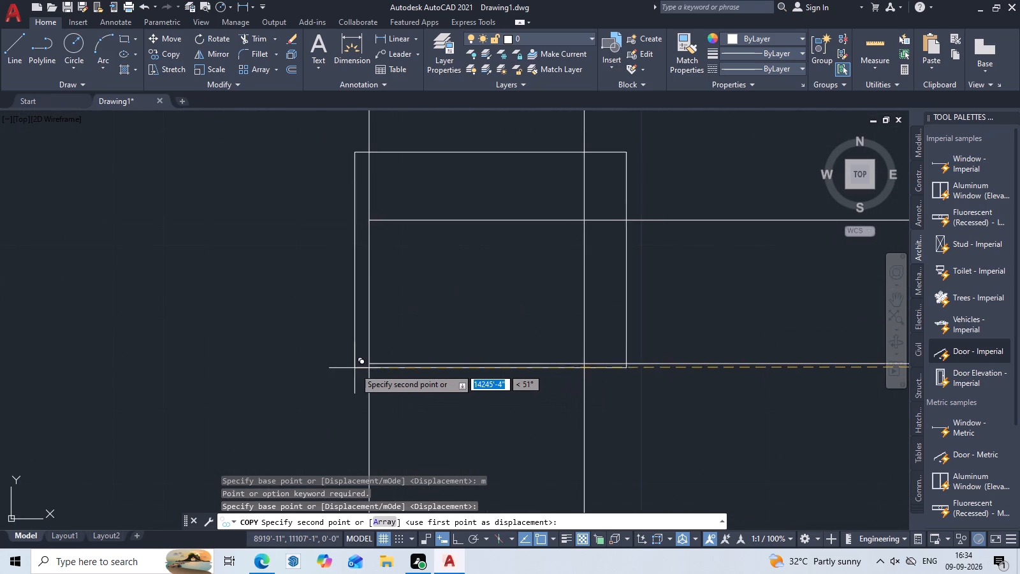
{"action": "left_click", "coordinate": [368, 365]}
Place another copy at the plan's bottom-left corner, flush with the outer wall lines.
{"action": "scroll", "coordinate": [411, 378], "scroll_direction": "down", "scroll_amount": 3}
{"action": "middle_click_drag", "start_coordinate": [430, 450], "coordinate": [492, 261]}
{"action": "scroll", "coordinate": [491, 281], "scroll_direction": "down", "scroll_amount": 2}
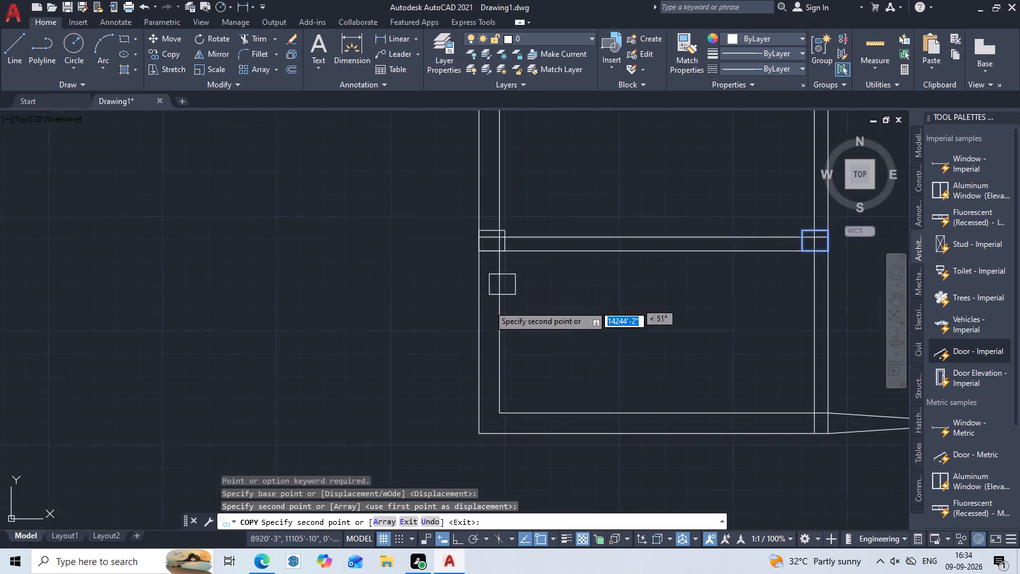
{"action": "middle_click_drag", "start_coordinate": [492, 378], "coordinate": [502, 291]}
{"action": "scroll", "coordinate": [485, 332], "scroll_direction": "up", "scroll_amount": 3}
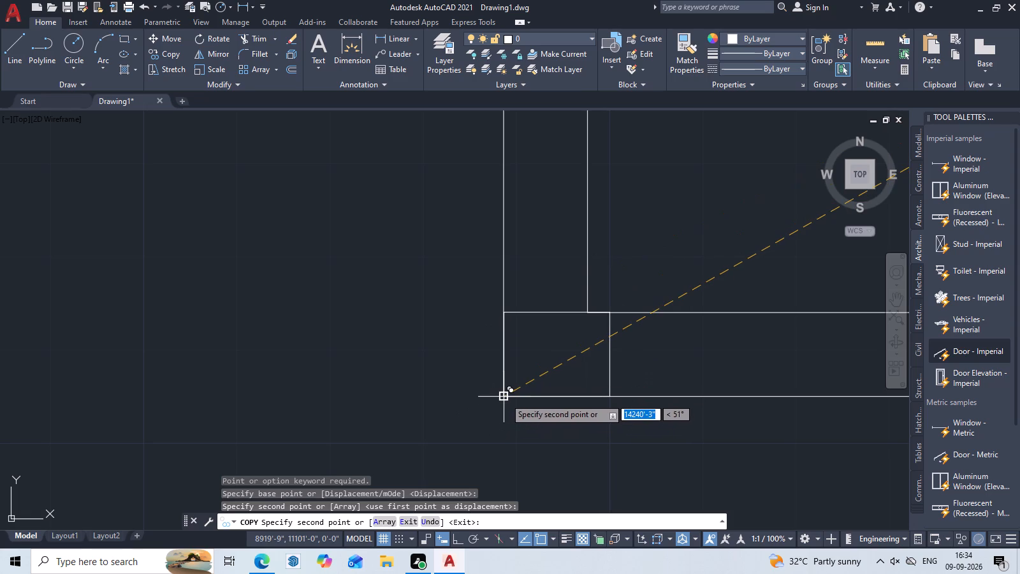
{"action": "left_click", "coordinate": [502, 398]}
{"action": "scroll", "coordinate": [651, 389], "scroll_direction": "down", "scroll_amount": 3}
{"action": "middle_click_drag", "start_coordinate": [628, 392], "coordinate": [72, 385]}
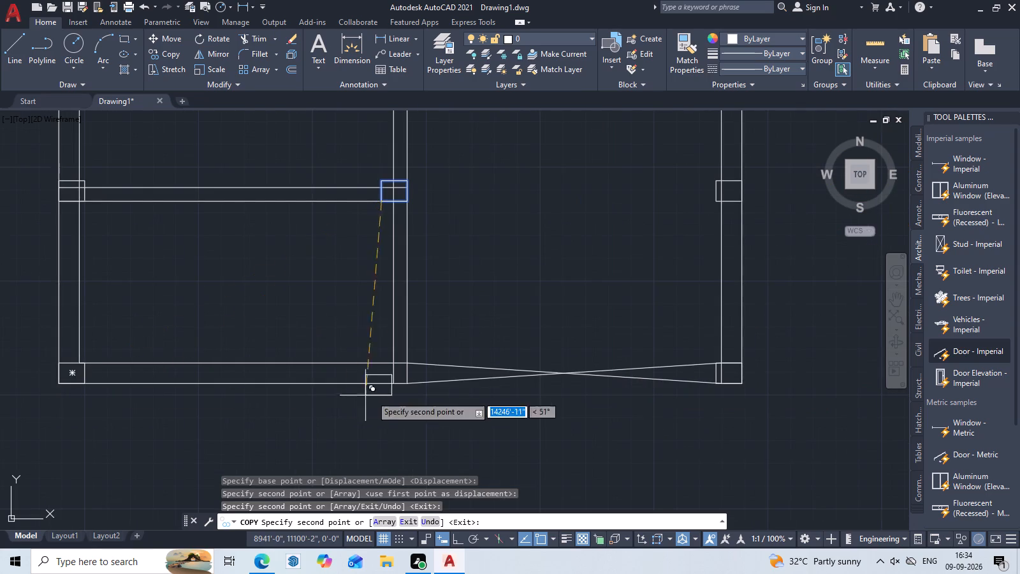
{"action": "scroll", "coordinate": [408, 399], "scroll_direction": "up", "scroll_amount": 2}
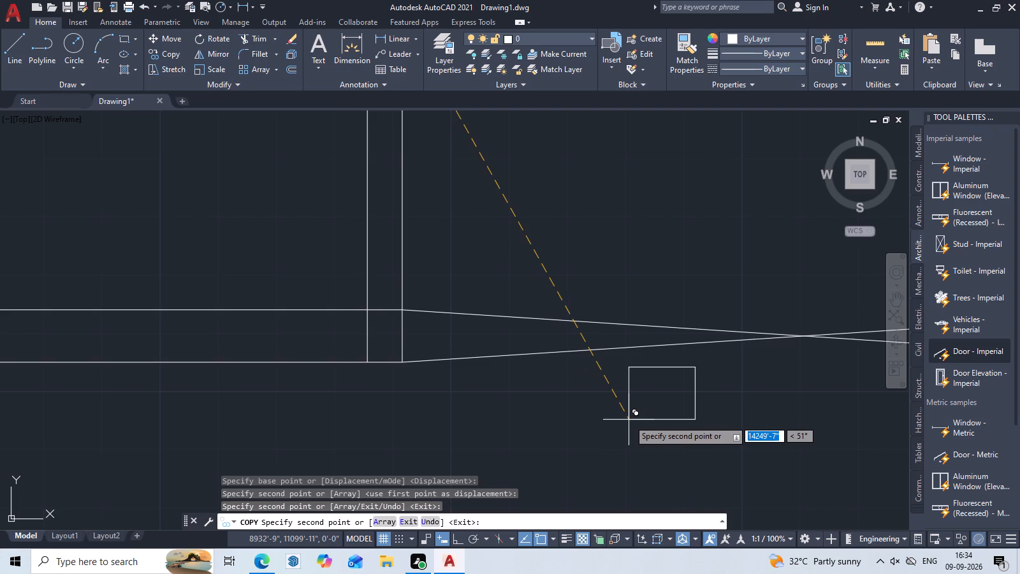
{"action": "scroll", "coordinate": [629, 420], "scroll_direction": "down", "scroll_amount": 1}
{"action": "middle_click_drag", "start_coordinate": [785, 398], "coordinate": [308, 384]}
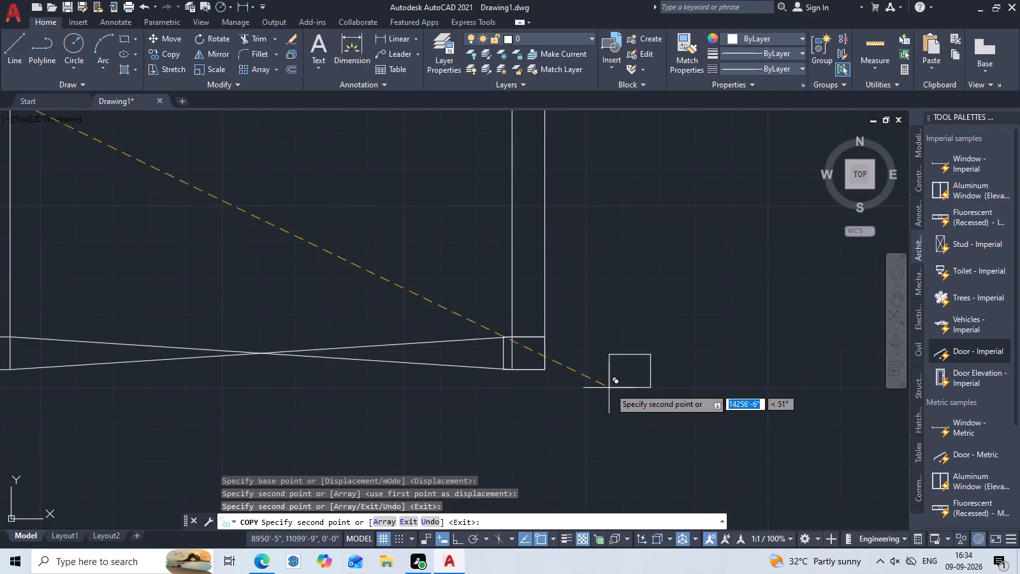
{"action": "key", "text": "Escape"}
Trim the lower vertical partition's left line where it runs through the bottom outer wall.
{"action": "scroll", "coordinate": [140, 350], "scroll_direction": "down", "scroll_amount": 3}
{"action": "middle_click_drag", "start_coordinate": [124, 367], "coordinate": [512, 379]}
{"action": "scroll", "coordinate": [347, 370], "scroll_direction": "up", "scroll_amount": 2}
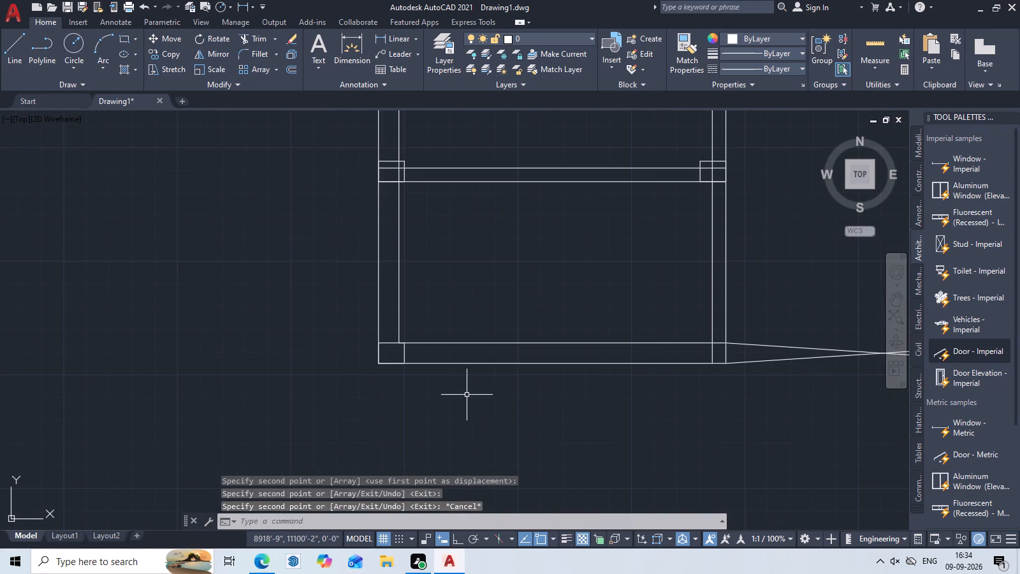
{"action": "scroll", "coordinate": [467, 395], "scroll_direction": "up", "scroll_amount": 3}
{"action": "scroll", "coordinate": [455, 395], "scroll_direction": "down", "scroll_amount": 3}
{"action": "middle_click_drag", "start_coordinate": [537, 399], "coordinate": [282, 404]}
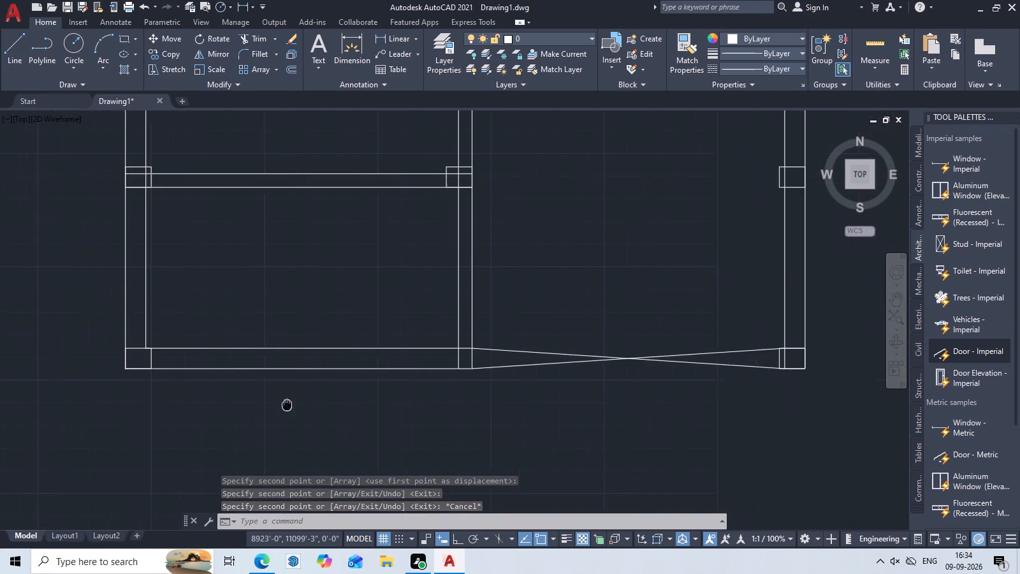
{"action": "middle_click_drag", "start_coordinate": [282, 404], "coordinate": [281, 404]}
{"action": "scroll", "coordinate": [461, 394], "scroll_direction": "up", "scroll_amount": 3}
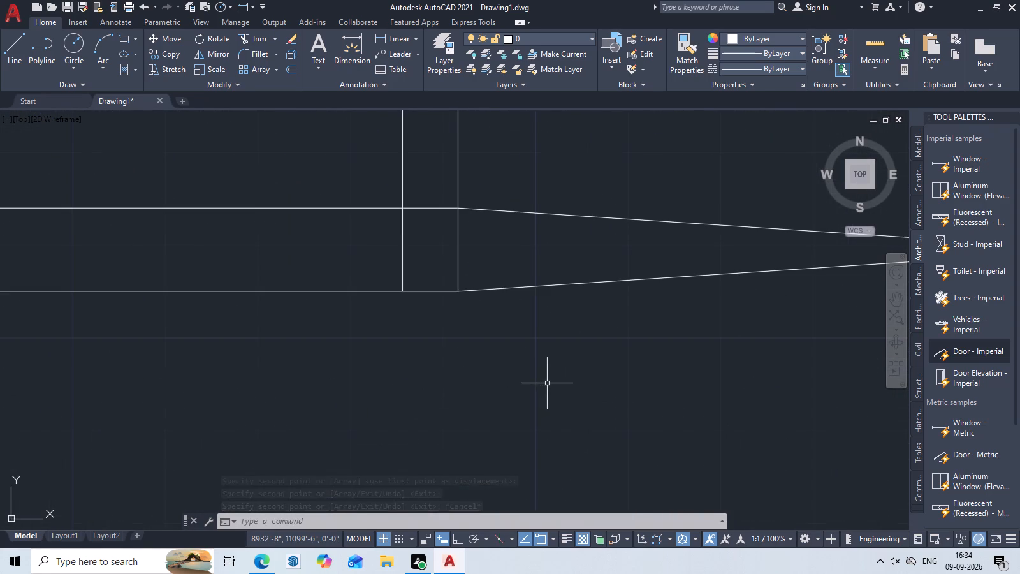
{"action": "scroll", "coordinate": [433, 288], "scroll_direction": "down", "scroll_amount": 2}
{"action": "middle_click_drag", "start_coordinate": [476, 333], "coordinate": [501, 400]}
{"action": "scroll", "coordinate": [425, 351], "scroll_direction": "up", "scroll_amount": 2}
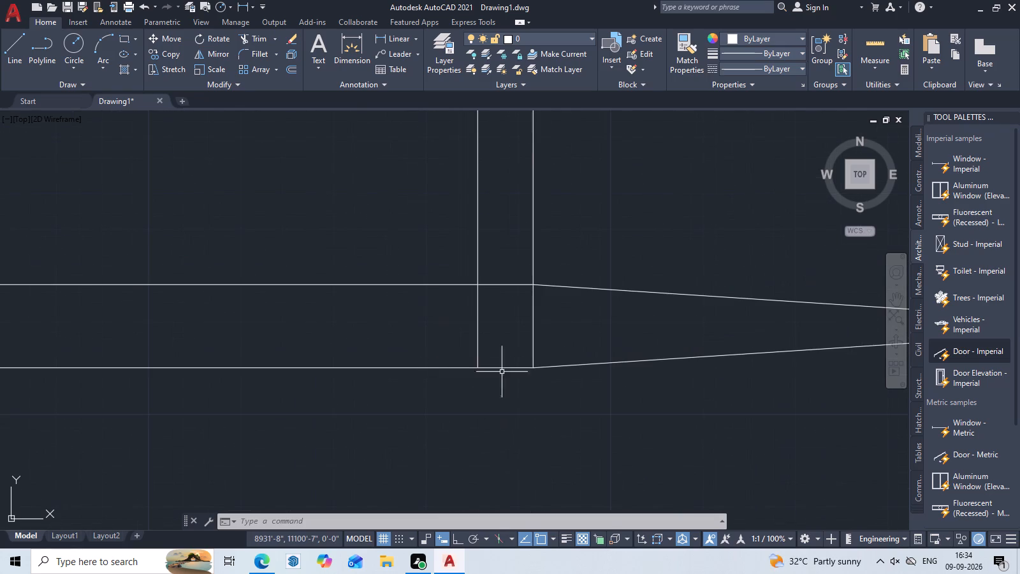
{"action": "type", "text": "tr"}
{"action": "key", "text": "space"}
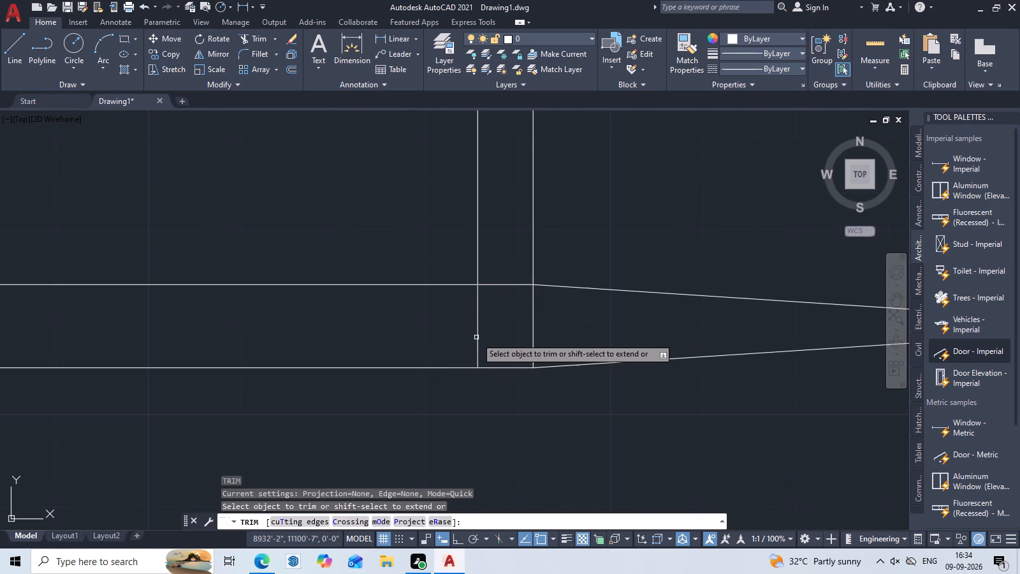
{"action": "left_click", "coordinate": [477, 335]}
{"action": "key", "text": "Escape"}
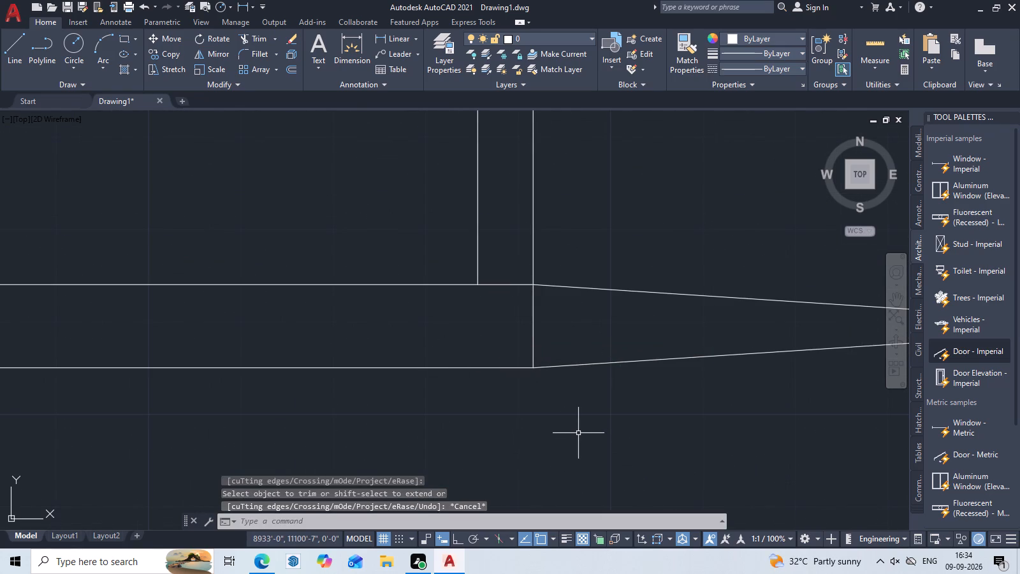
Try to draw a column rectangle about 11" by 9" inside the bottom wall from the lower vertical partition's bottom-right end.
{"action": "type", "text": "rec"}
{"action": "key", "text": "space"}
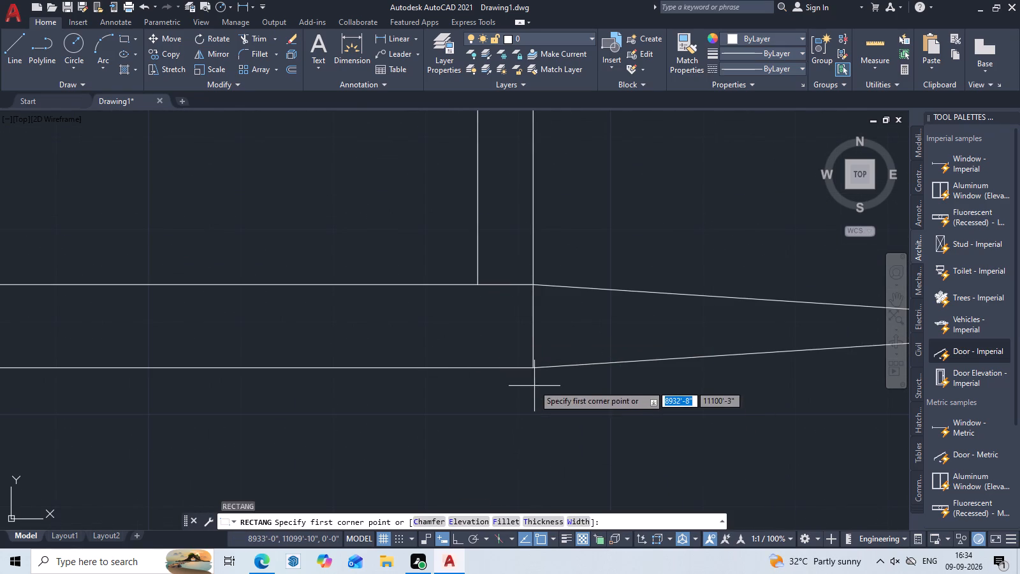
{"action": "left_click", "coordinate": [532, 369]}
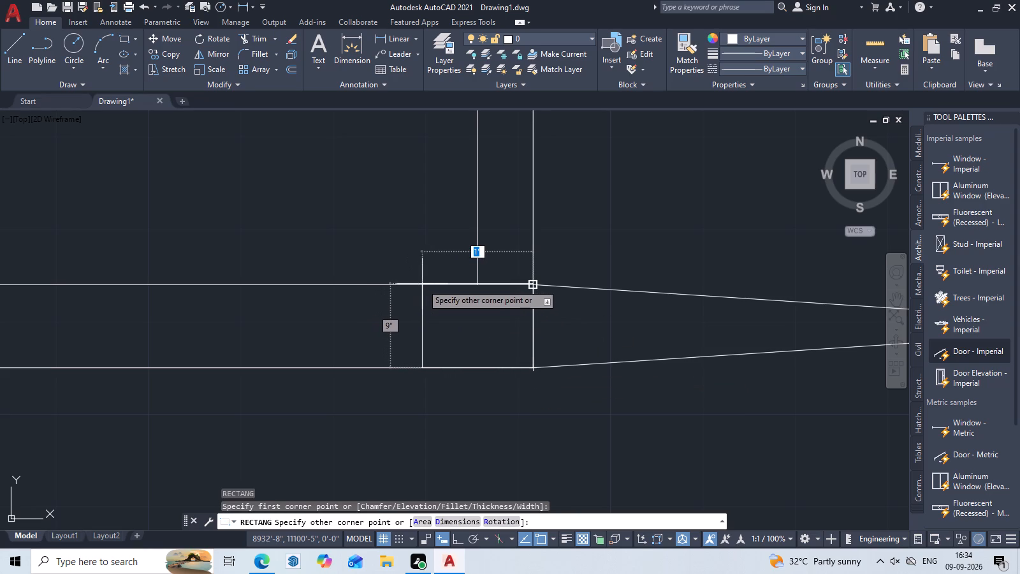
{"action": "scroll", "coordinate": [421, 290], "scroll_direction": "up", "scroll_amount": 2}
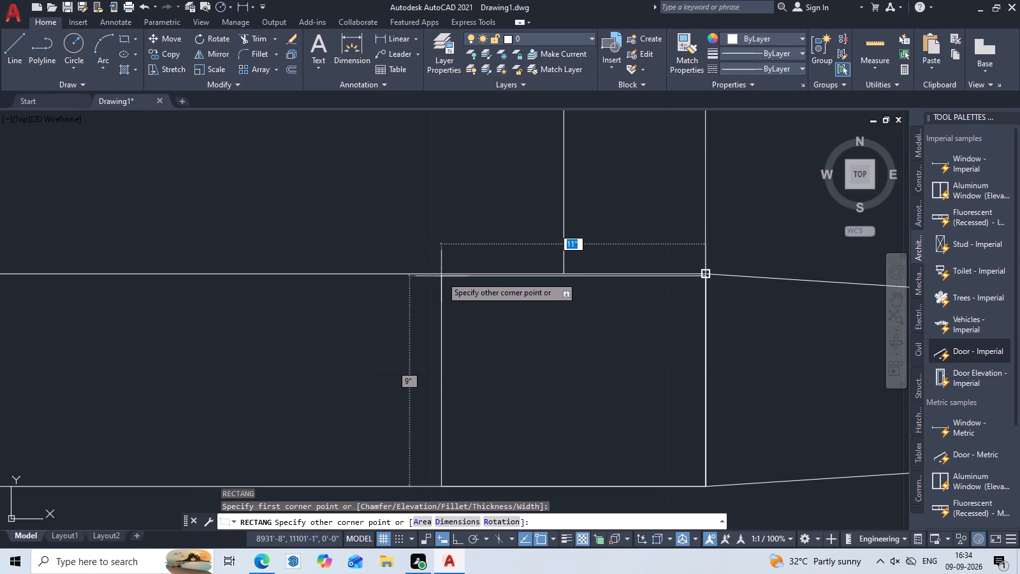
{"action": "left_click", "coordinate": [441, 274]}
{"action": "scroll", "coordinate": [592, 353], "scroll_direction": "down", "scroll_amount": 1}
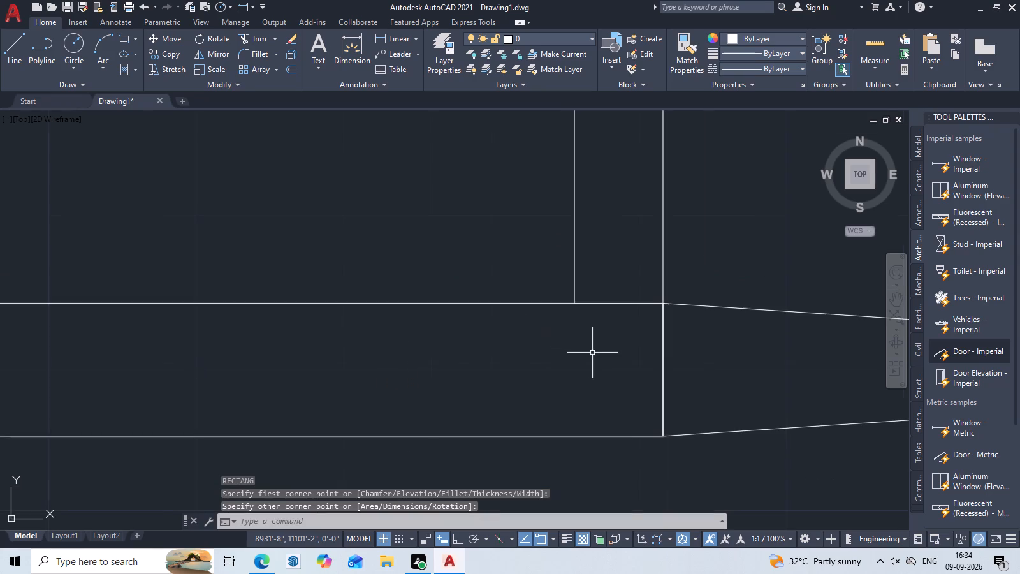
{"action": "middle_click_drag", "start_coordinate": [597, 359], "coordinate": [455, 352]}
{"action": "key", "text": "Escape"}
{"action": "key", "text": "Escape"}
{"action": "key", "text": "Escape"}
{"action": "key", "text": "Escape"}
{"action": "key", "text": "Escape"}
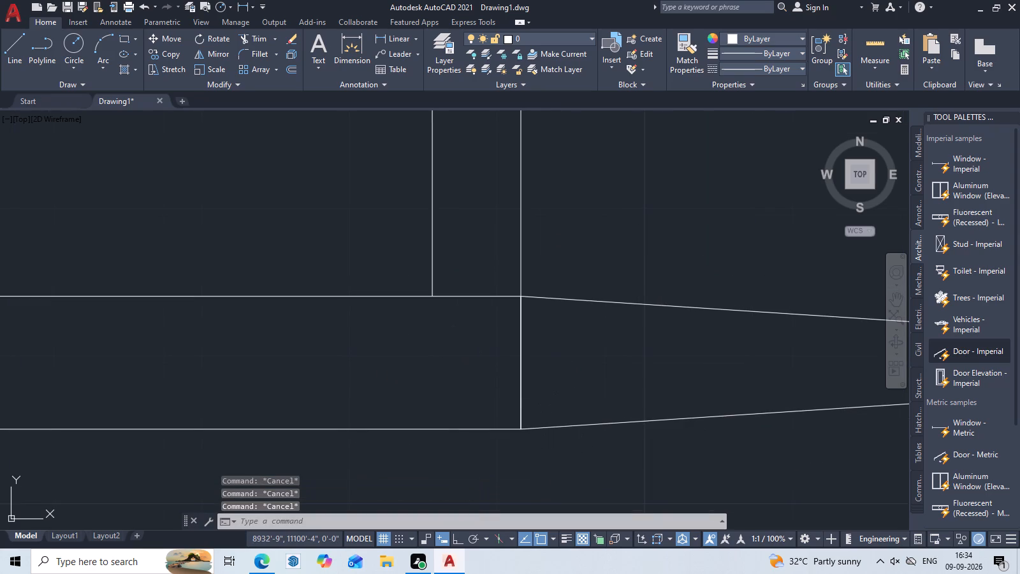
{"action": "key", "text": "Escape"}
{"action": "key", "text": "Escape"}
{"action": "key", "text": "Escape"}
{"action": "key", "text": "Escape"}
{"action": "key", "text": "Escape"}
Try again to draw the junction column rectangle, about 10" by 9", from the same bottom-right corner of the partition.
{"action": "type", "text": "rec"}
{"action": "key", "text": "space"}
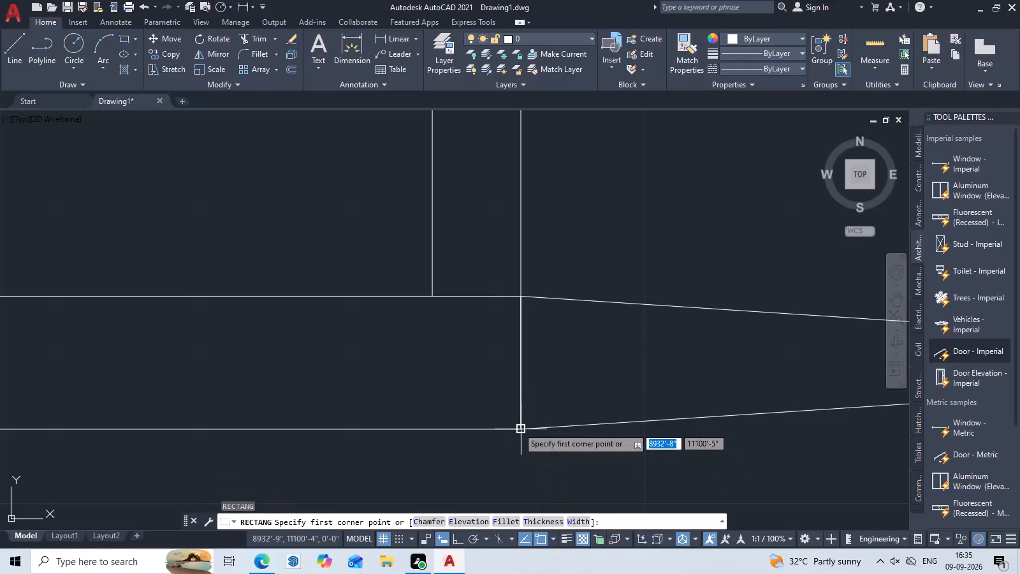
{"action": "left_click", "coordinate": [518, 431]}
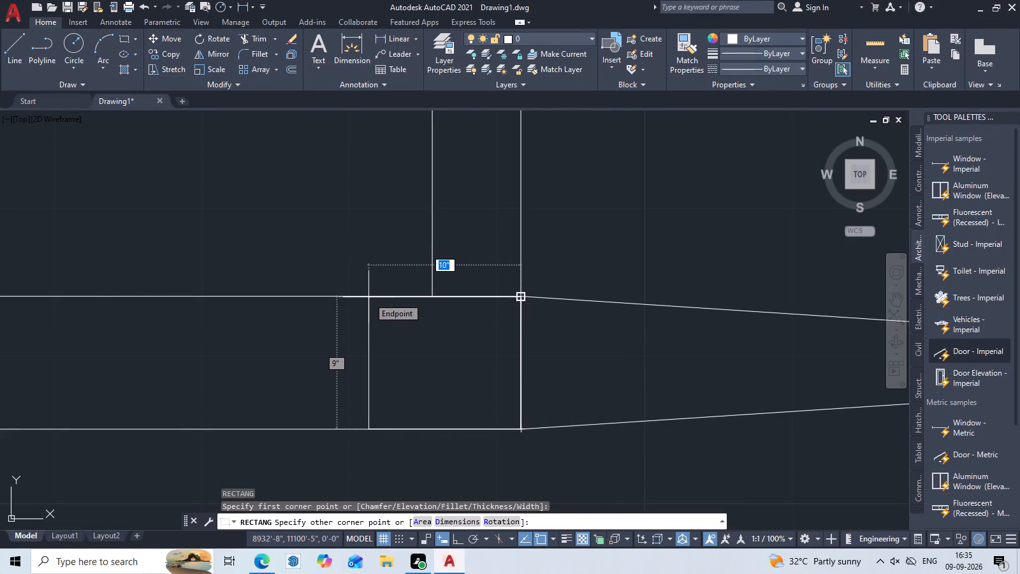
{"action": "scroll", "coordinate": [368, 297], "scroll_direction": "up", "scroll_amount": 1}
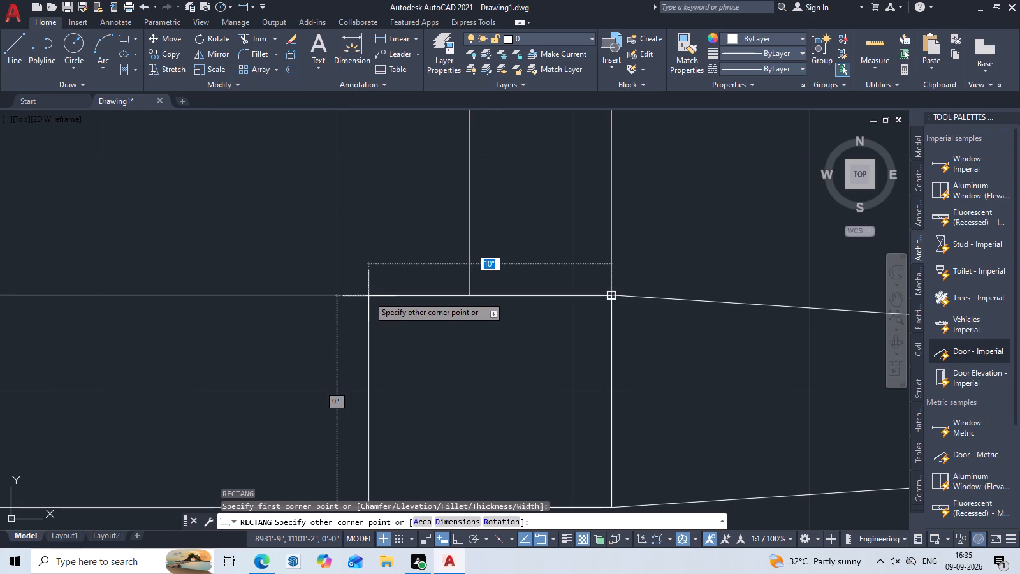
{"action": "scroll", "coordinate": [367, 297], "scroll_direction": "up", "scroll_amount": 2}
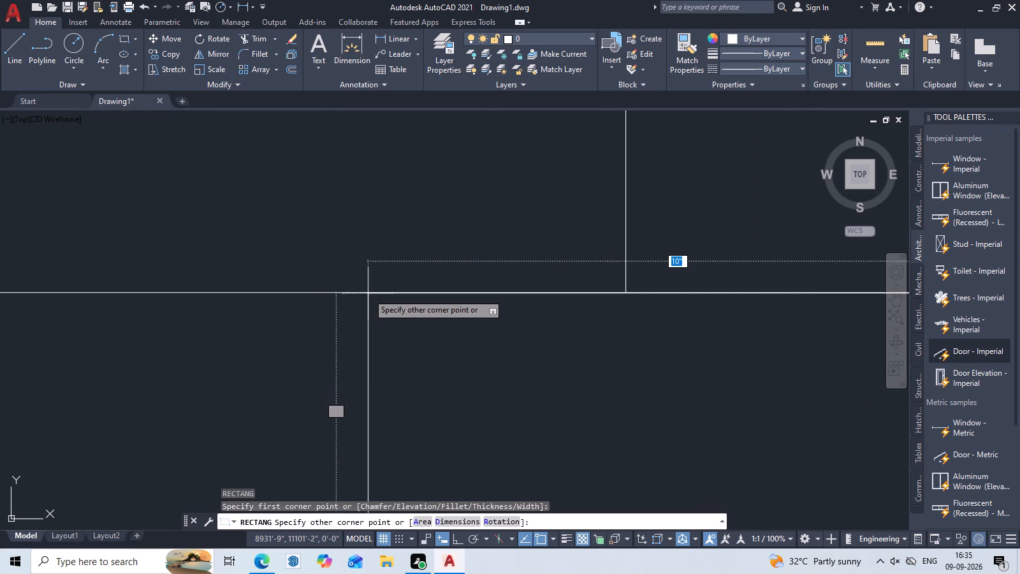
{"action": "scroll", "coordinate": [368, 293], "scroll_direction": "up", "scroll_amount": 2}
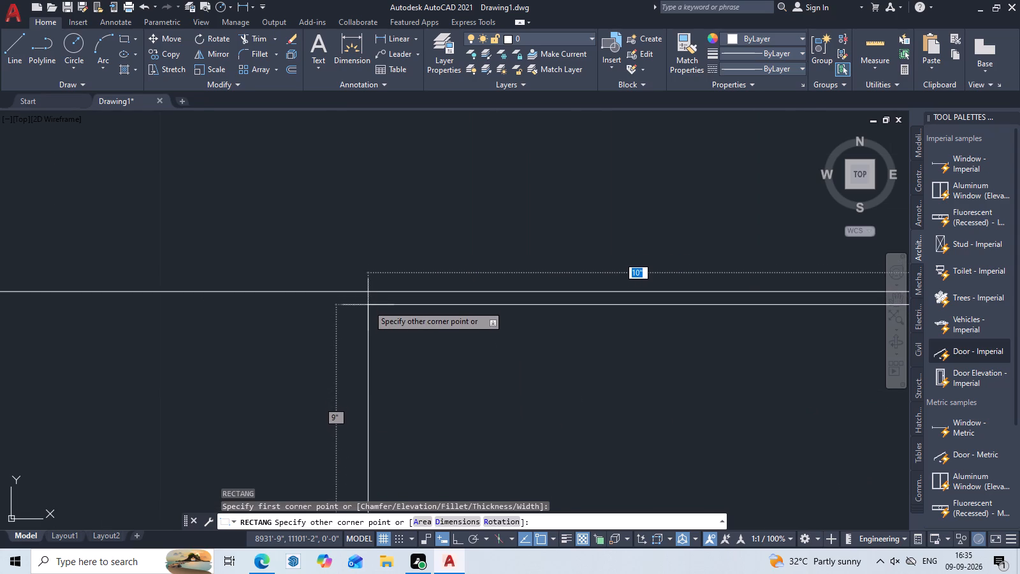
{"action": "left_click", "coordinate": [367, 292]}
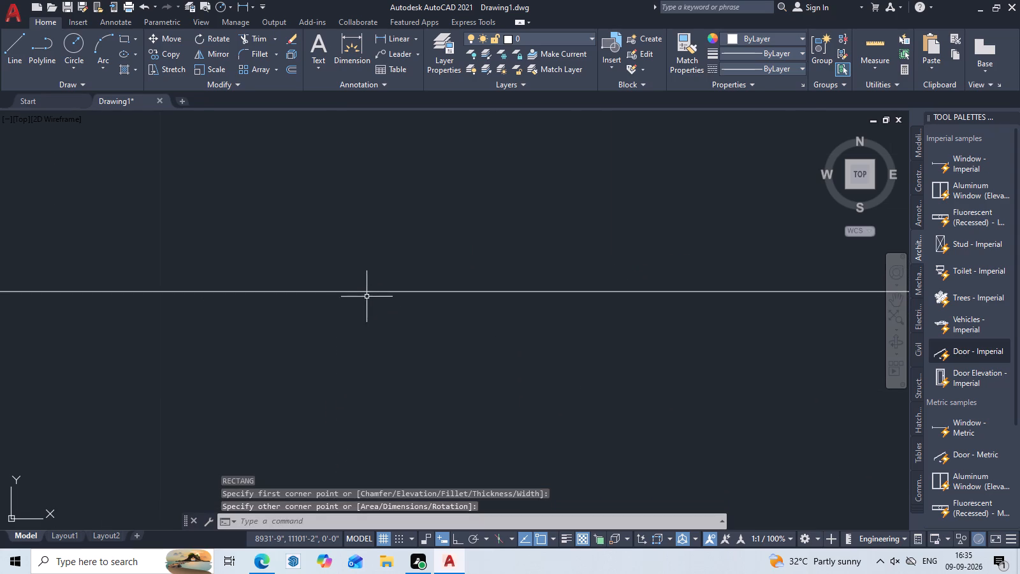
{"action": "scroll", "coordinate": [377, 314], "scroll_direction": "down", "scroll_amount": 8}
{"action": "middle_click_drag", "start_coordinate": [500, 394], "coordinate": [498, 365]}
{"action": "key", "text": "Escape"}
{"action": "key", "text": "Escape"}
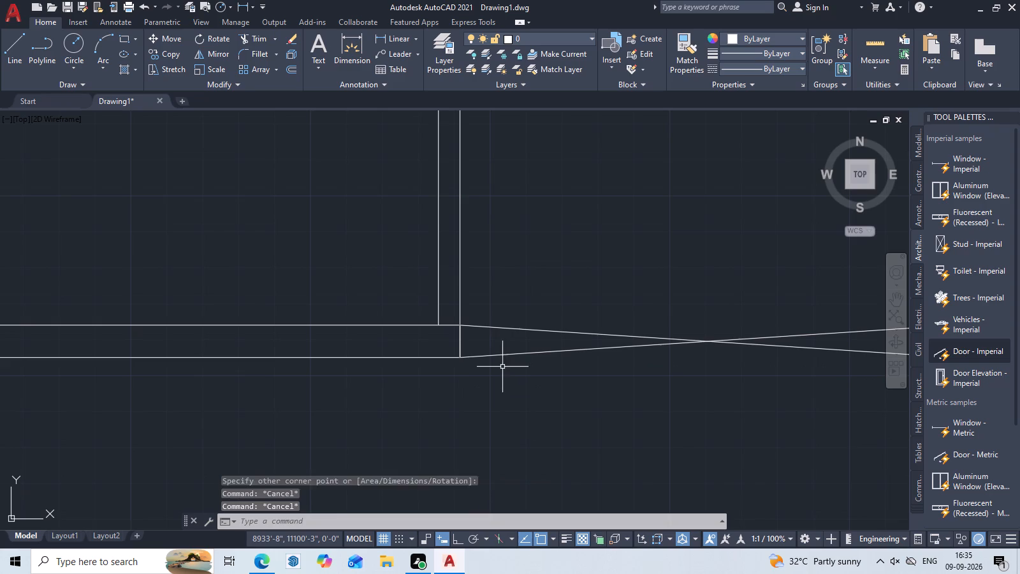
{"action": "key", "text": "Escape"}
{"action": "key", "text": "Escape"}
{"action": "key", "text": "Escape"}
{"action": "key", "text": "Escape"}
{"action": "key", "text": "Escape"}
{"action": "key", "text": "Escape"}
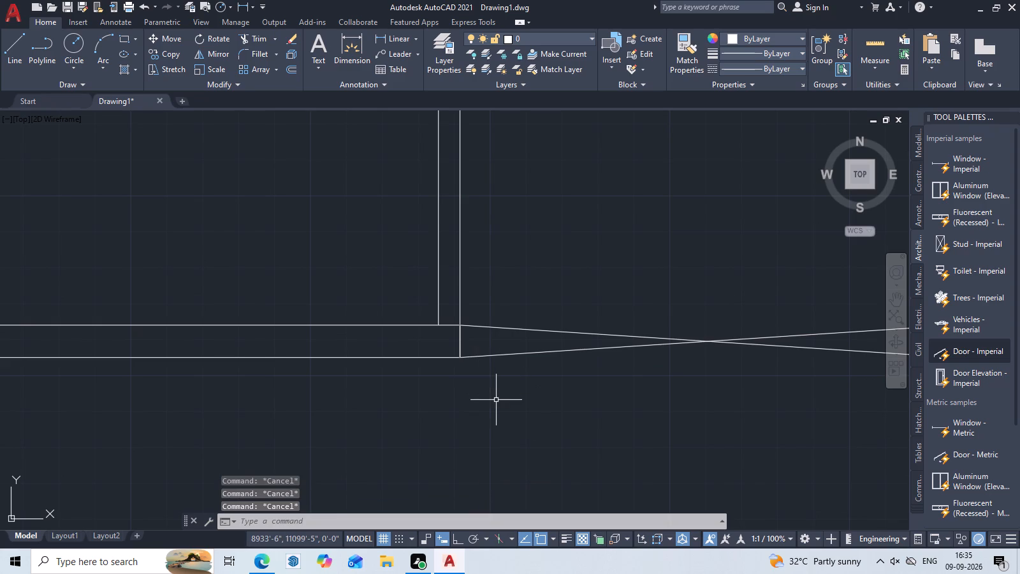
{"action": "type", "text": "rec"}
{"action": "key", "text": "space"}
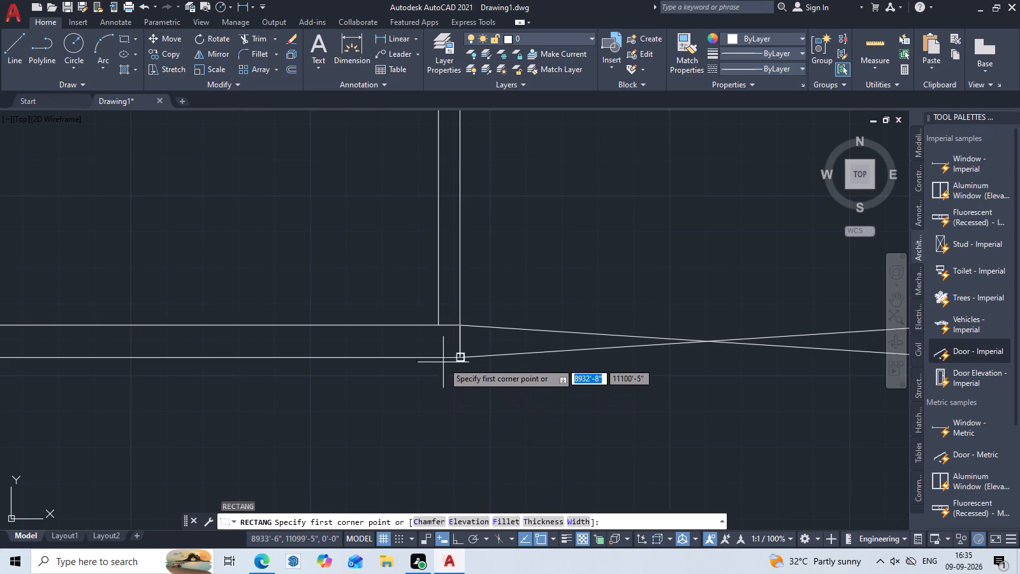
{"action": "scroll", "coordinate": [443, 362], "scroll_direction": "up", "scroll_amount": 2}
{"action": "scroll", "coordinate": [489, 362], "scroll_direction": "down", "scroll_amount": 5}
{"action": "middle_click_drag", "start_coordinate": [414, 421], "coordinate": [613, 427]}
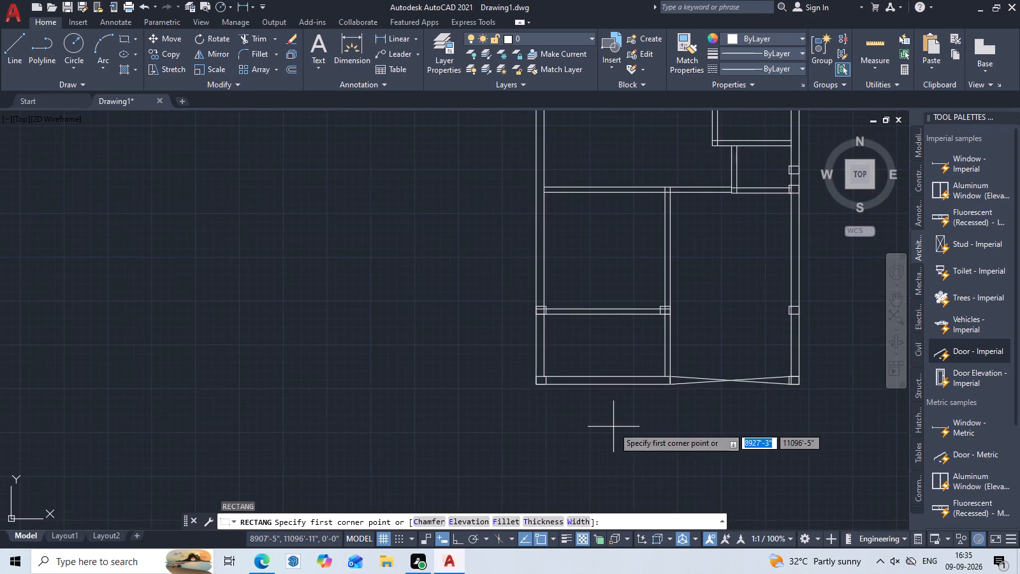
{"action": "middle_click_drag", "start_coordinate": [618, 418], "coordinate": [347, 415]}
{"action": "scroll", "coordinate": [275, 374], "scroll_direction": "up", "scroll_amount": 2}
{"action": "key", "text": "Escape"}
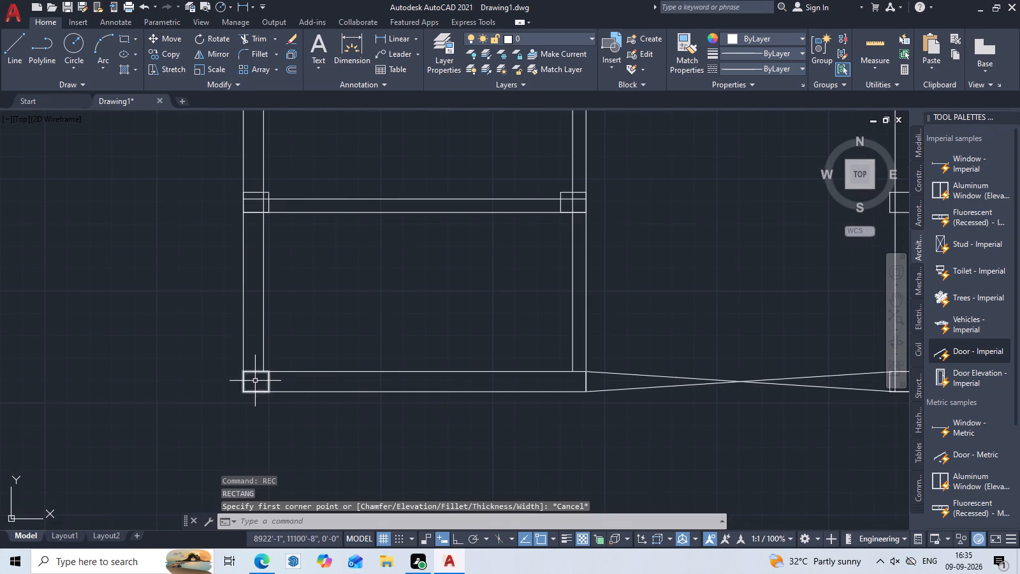
Copy the plan's bottom-left column rectangle by its right edge's midpoint to the bottom wall's end line at the lower vertical partition.
{"action": "left_click", "coordinate": [267, 381]}
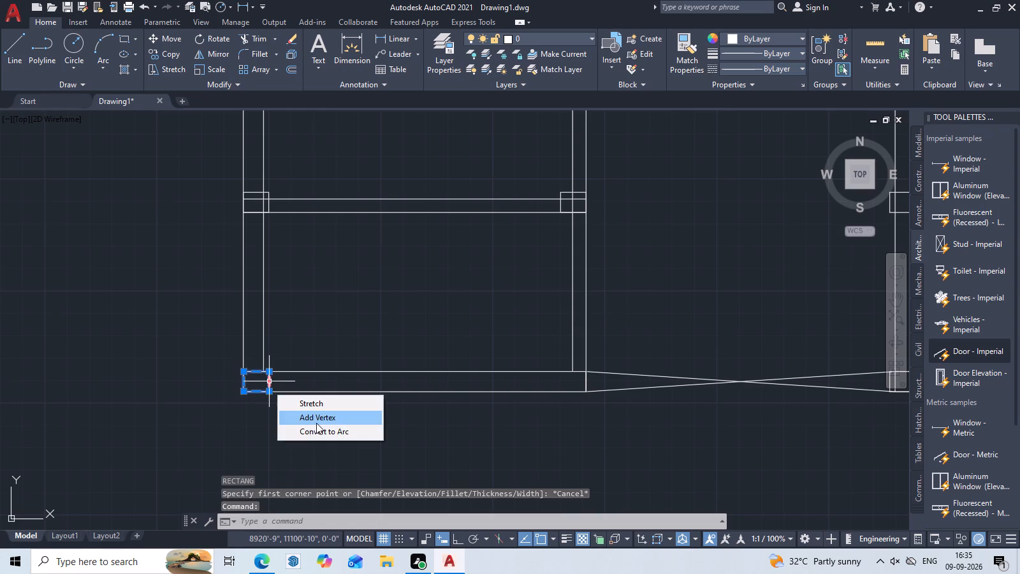
{"action": "type", "text": "co"}
{"action": "key", "text": "Escape"}
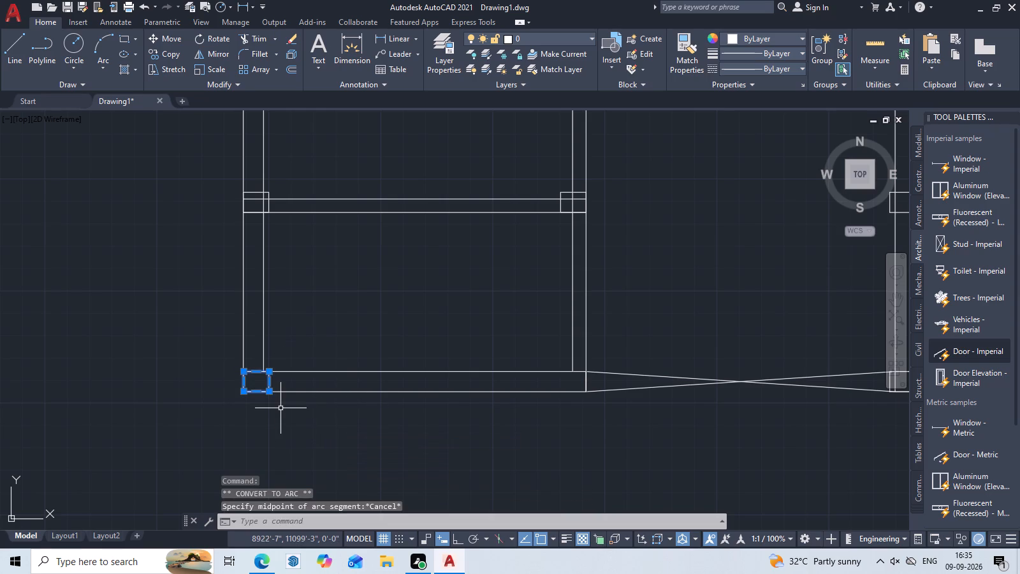
{"action": "type", "text": "co"}
{"action": "key", "text": "space"}
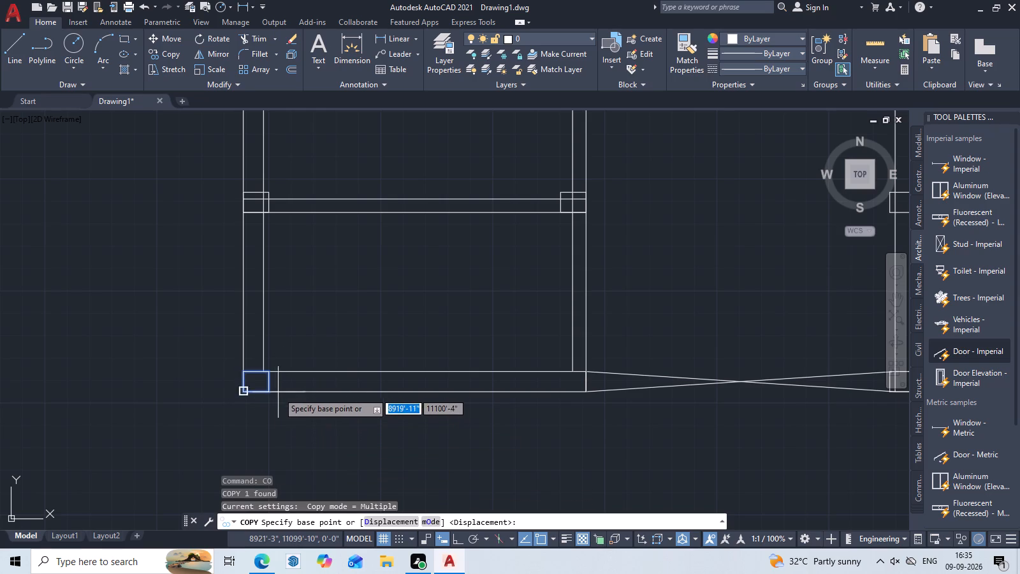
{"action": "scroll", "coordinate": [268, 385], "scroll_direction": "up", "scroll_amount": 3}
{"action": "left_click", "coordinate": [267, 378]}
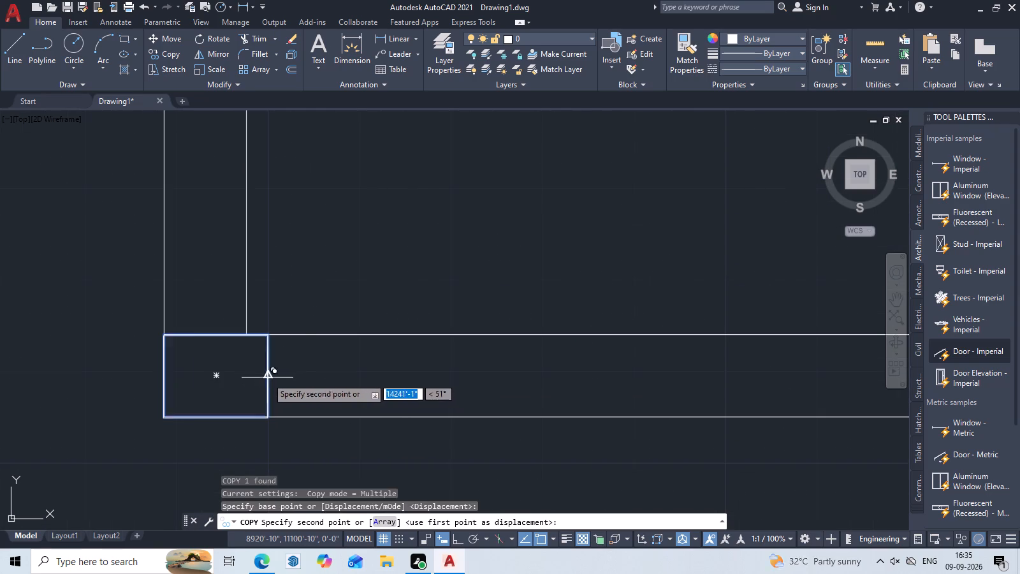
{"action": "scroll", "coordinate": [539, 387], "scroll_direction": "down", "scroll_amount": 2}
{"action": "middle_click_drag", "start_coordinate": [534, 388], "coordinate": [196, 396]}
{"action": "scroll", "coordinate": [563, 401], "scroll_direction": "up", "scroll_amount": 2}
{"action": "middle_click_drag", "start_coordinate": [669, 399], "coordinate": [474, 381]}
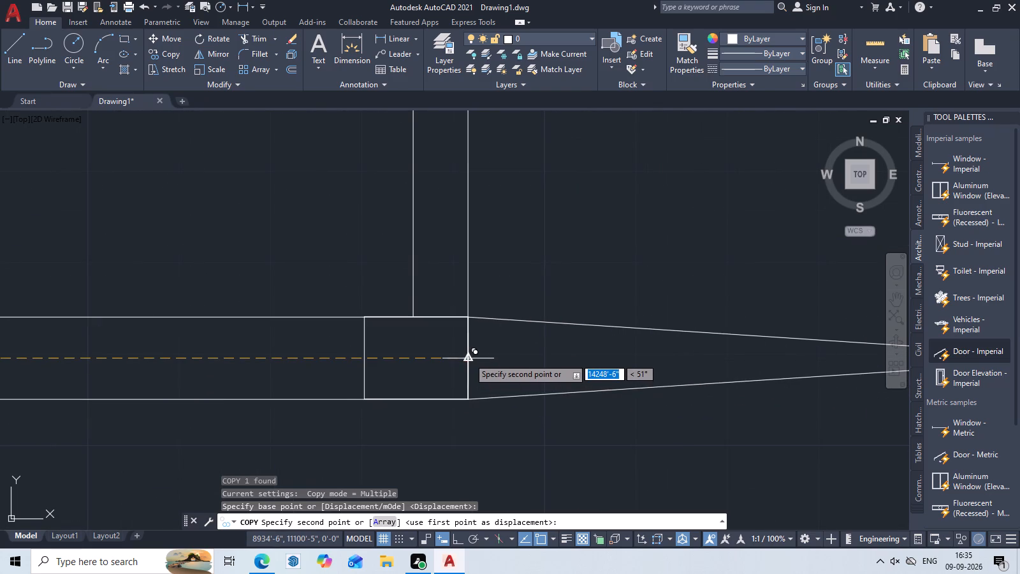
{"action": "left_click", "coordinate": [469, 358]}
{"action": "scroll", "coordinate": [472, 358], "scroll_direction": "down", "scroll_amount": 4}
{"action": "key", "text": "Escape"}
Examine the column rectangles across the whole plan, especially at the middle partition junctions.
{"action": "scroll", "coordinate": [509, 392], "scroll_direction": "down", "scroll_amount": 2}
{"action": "middle_click_drag", "start_coordinate": [527, 406], "coordinate": [480, 450]}
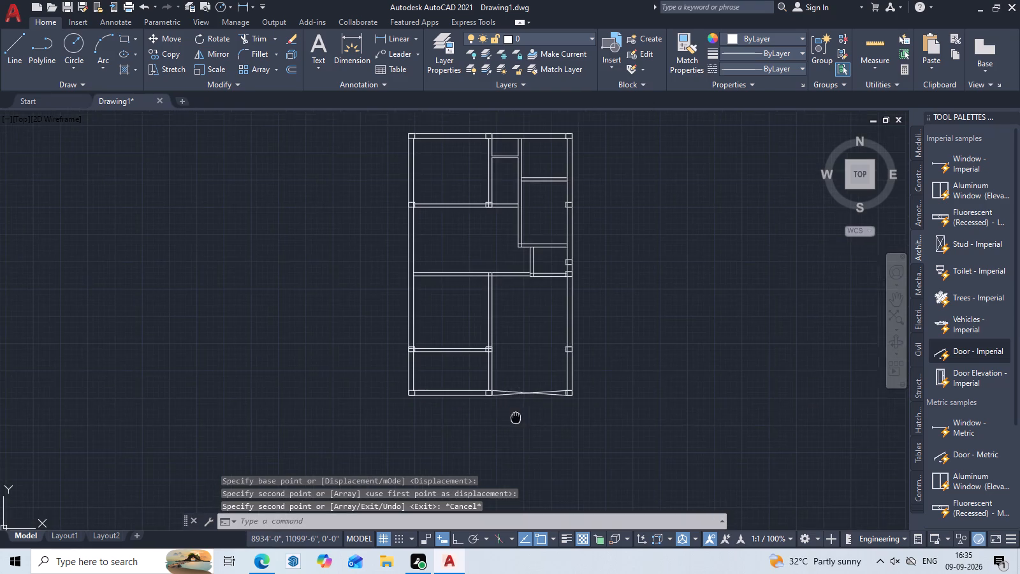
{"action": "middle_click_drag", "start_coordinate": [480, 450], "coordinate": [444, 476]}
{"action": "middle_click_drag", "start_coordinate": [507, 268], "coordinate": [574, 313]}
{"action": "scroll", "coordinate": [490, 329], "scroll_direction": "up", "scroll_amount": 3}
{"action": "middle_click_drag", "start_coordinate": [435, 334], "coordinate": [530, 334]}
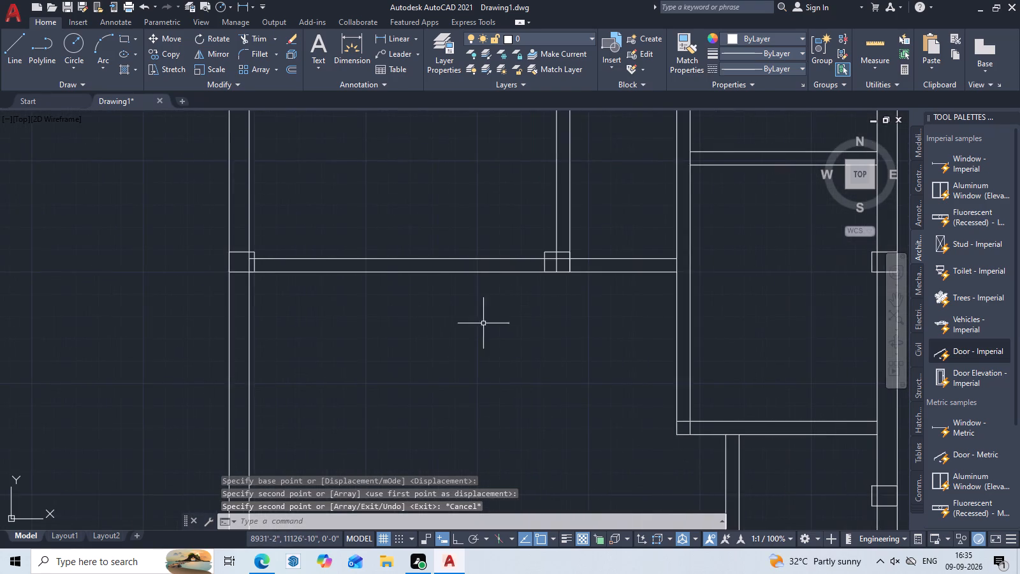
{"action": "scroll", "coordinate": [346, 305], "scroll_direction": "up", "scroll_amount": 1}
{"action": "middle_click_drag", "start_coordinate": [346, 305], "coordinate": [407, 330]}
{"action": "scroll", "coordinate": [327, 330], "scroll_direction": "down", "scroll_amount": 3}
{"action": "scroll", "coordinate": [479, 387], "scroll_direction": "down", "scroll_amount": 2}
{"action": "middle_click_drag", "start_coordinate": [516, 436], "coordinate": [513, 386]}
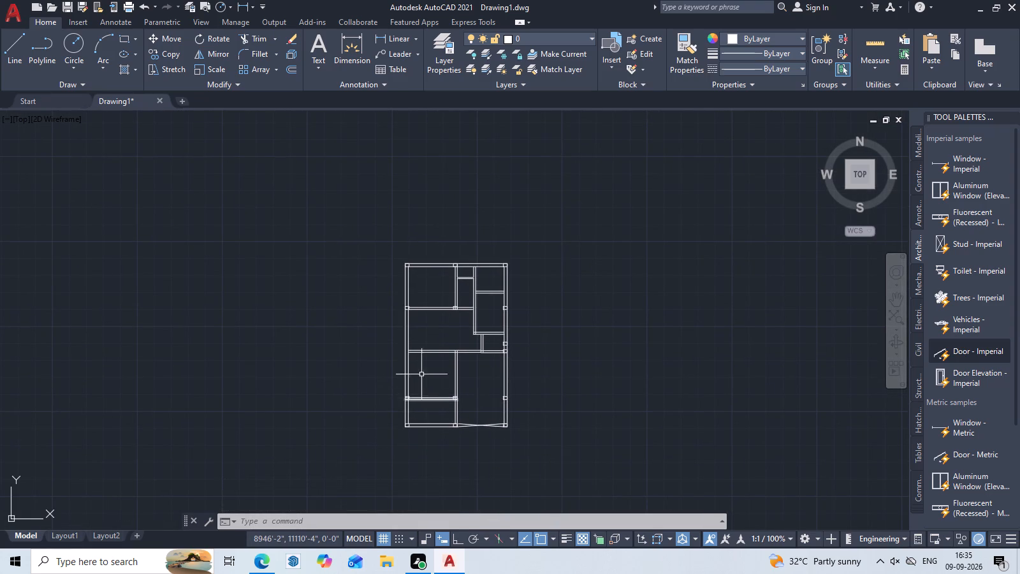
{"action": "scroll", "coordinate": [457, 353], "scroll_direction": "up", "scroll_amount": 3}
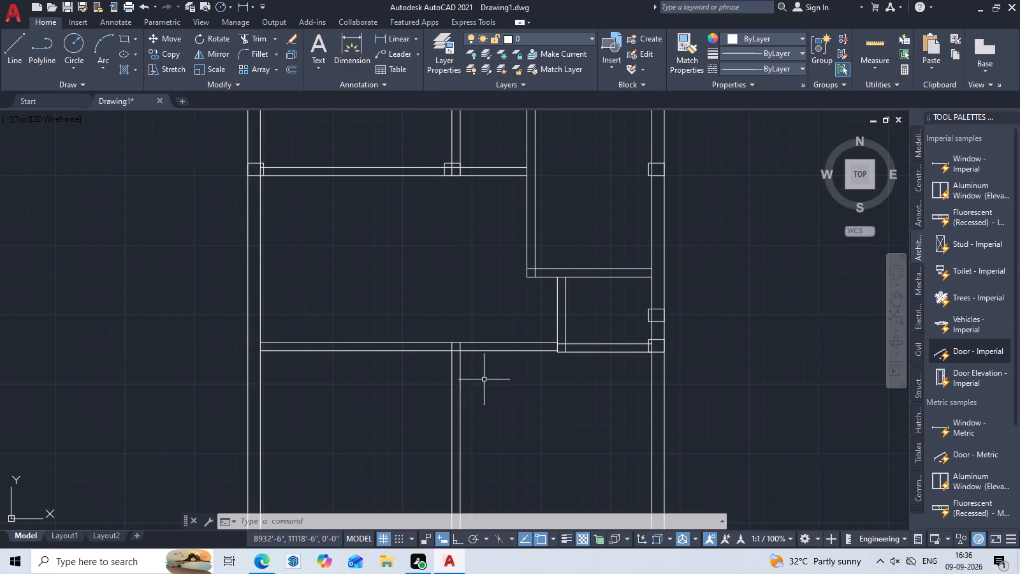
Copy the upper column rectangle on the left outer wall by its bottom-left corner to the outer wall line at the middle horizontal partition below.
{"action": "middle_click_drag", "start_coordinate": [474, 374], "coordinate": [454, 363]}
{"action": "scroll", "coordinate": [454, 363], "scroll_direction": "down", "scroll_amount": 2}
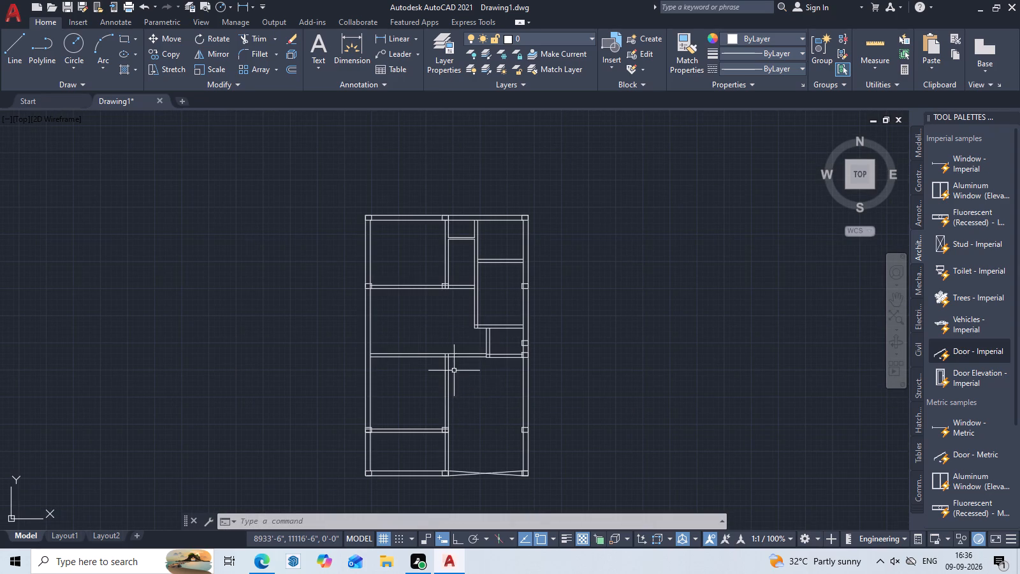
{"action": "scroll", "coordinate": [418, 360], "scroll_direction": "up", "scroll_amount": 2}
{"action": "middle_click_drag", "start_coordinate": [400, 390], "coordinate": [753, 421]}
{"action": "middle_click_drag", "start_coordinate": [635, 242], "coordinate": [541, 281]}
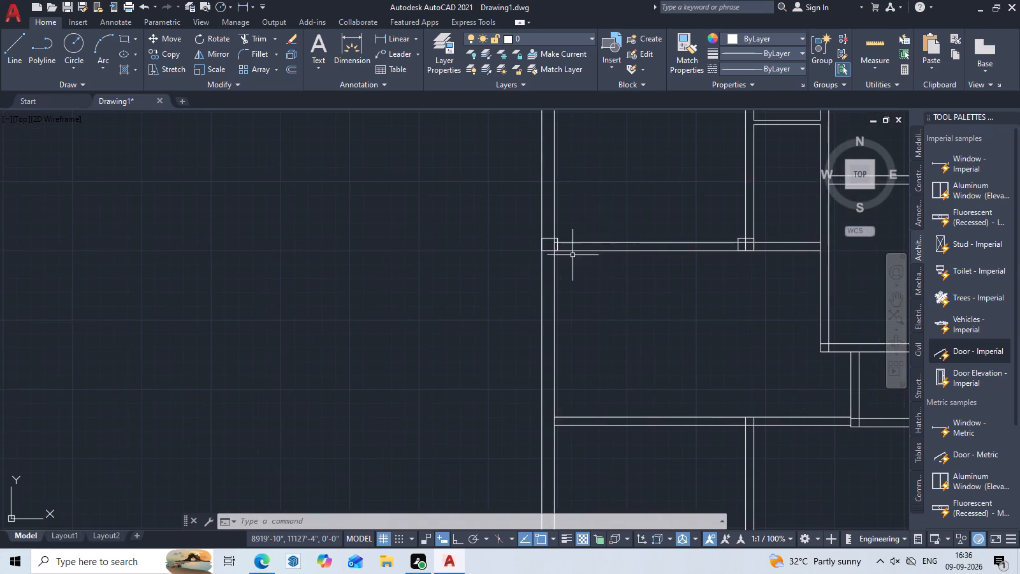
{"action": "scroll", "coordinate": [573, 255], "scroll_direction": "up", "scroll_amount": 3}
{"action": "left_click", "coordinate": [507, 213]}
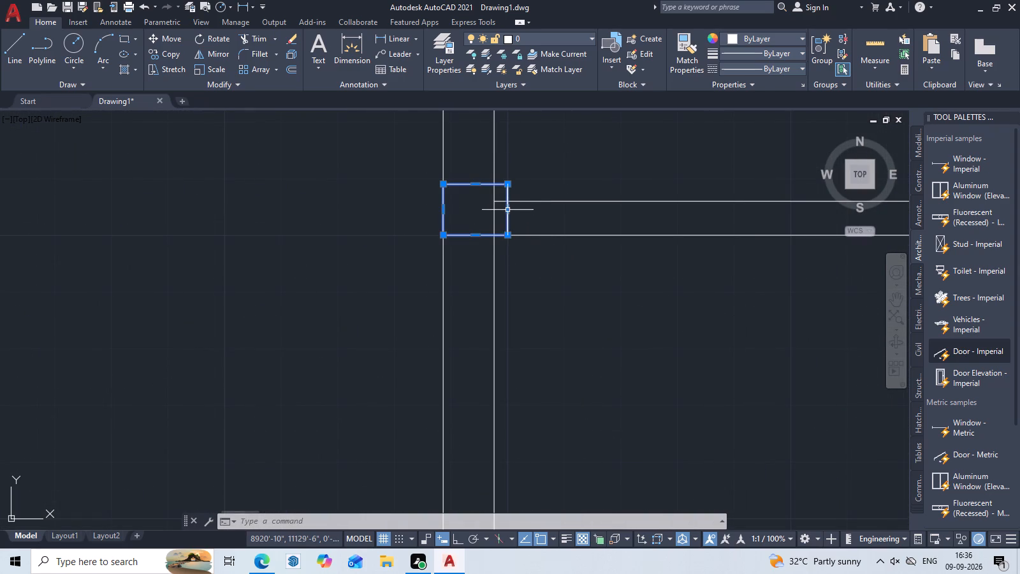
{"action": "key", "text": "c"}
{"action": "key", "text": "o"}
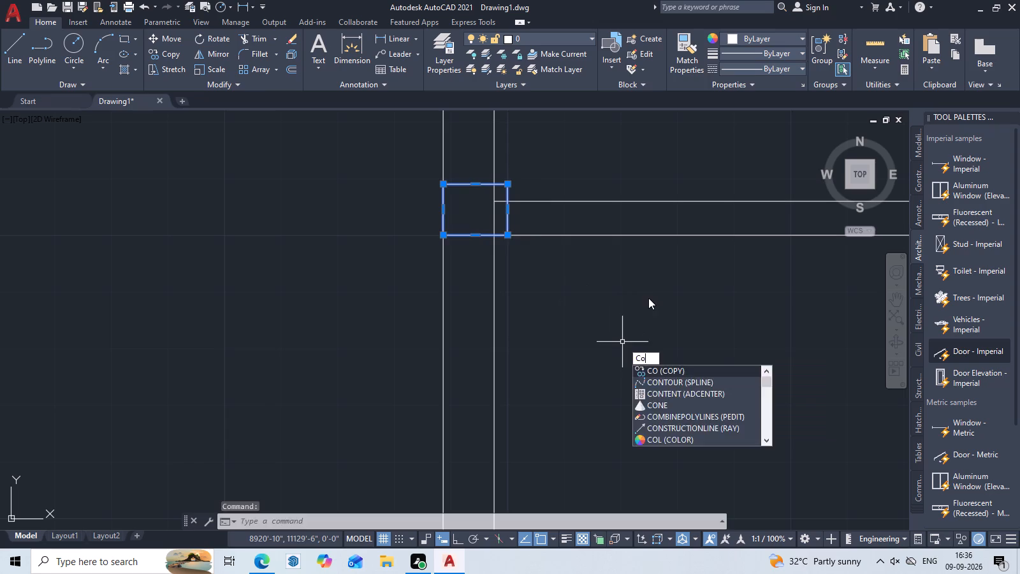
{"action": "key", "text": "space"}
{"action": "type", "text": "m"}
{"action": "key", "text": "space"}
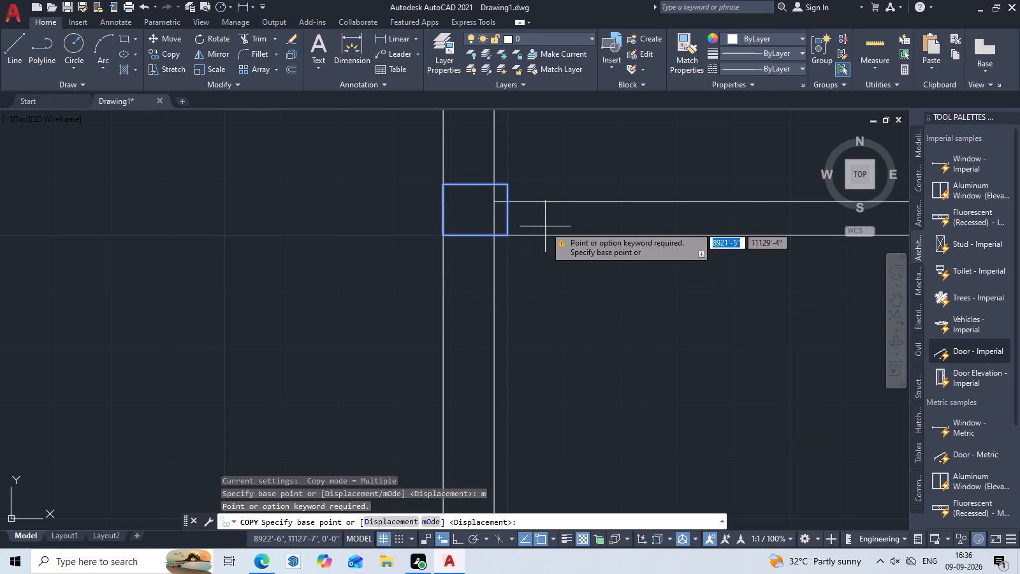
{"action": "left_click", "coordinate": [441, 237]}
{"action": "scroll", "coordinate": [451, 337], "scroll_direction": "down", "scroll_amount": 2}
{"action": "middle_click_drag", "start_coordinate": [466, 376], "coordinate": [496, 261]}
{"action": "middle_click_drag", "start_coordinate": [484, 398], "coordinate": [518, 288]}
{"action": "scroll", "coordinate": [514, 348], "scroll_direction": "up", "scroll_amount": 2}
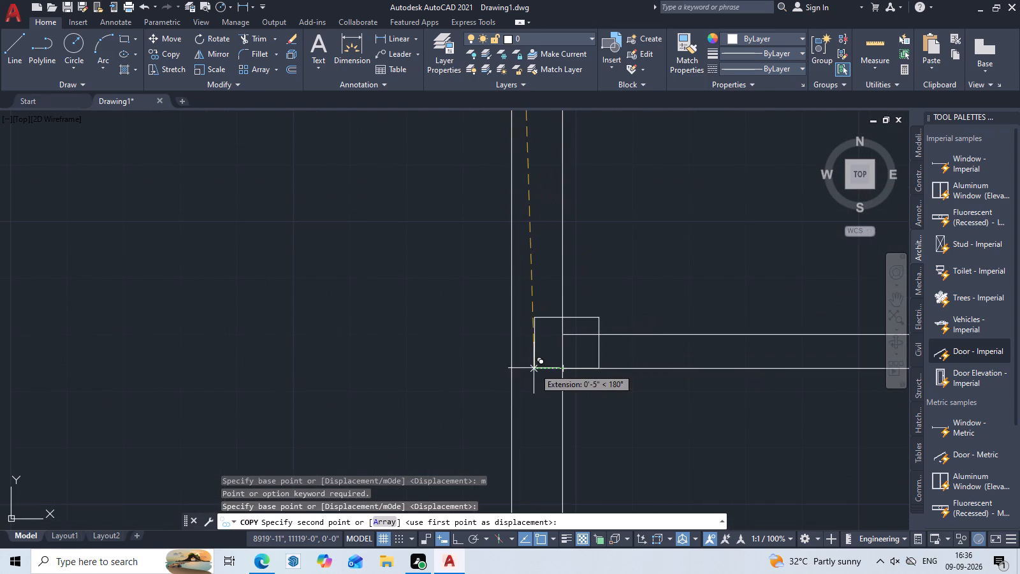
{"action": "left_click", "coordinate": [509, 369]}
{"action": "scroll", "coordinate": [609, 372], "scroll_direction": "down", "scroll_amount": 2}
{"action": "middle_click_drag", "start_coordinate": [641, 392], "coordinate": [335, 390]}
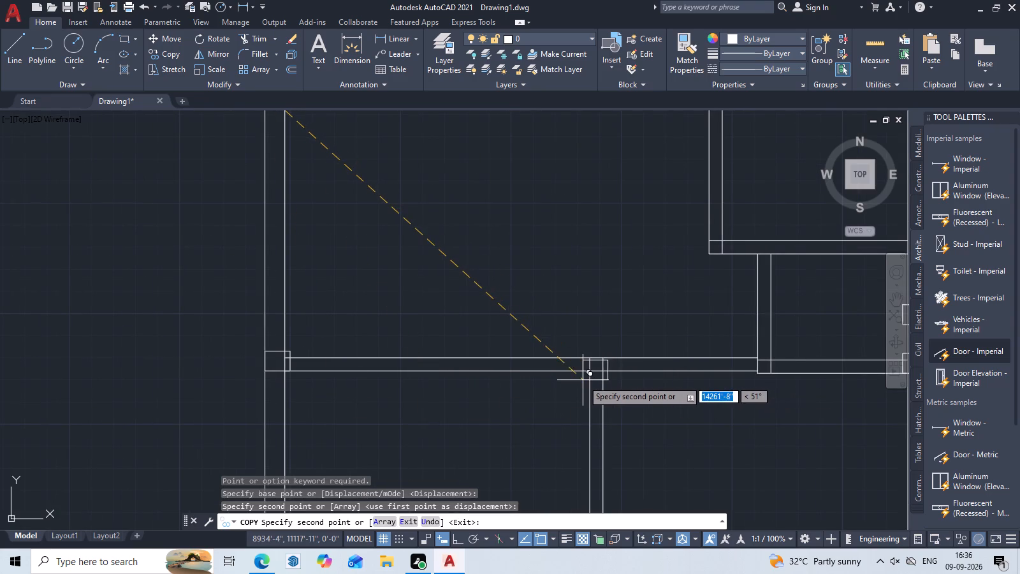
{"action": "scroll", "coordinate": [571, 364], "scroll_direction": "up", "scroll_amount": 3}
{"action": "key", "text": "Escape"}
Copy that new left-wall column rectangle by its bottom-right corner to the junction of the middle horizontal partition and lower vertical partition.
{"action": "scroll", "coordinate": [481, 395], "scroll_direction": "down", "scroll_amount": 2}
{"action": "middle_click_drag", "start_coordinate": [470, 430], "coordinate": [558, 457]}
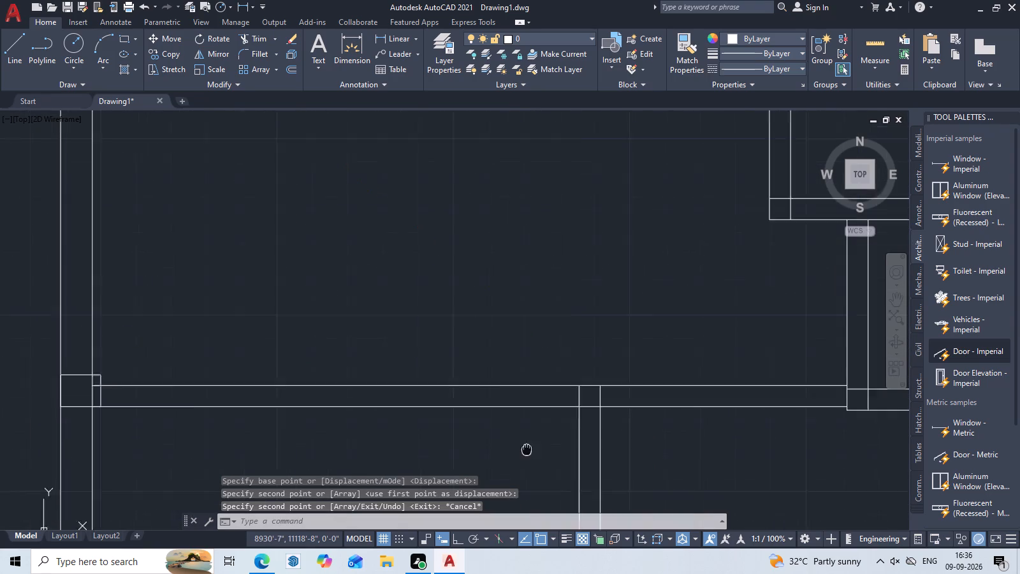
{"action": "middle_click_drag", "start_coordinate": [558, 457], "coordinate": [807, 483]}
{"action": "scroll", "coordinate": [425, 438], "scroll_direction": "up", "scroll_amount": 2}
{"action": "left_click", "coordinate": [372, 428]}
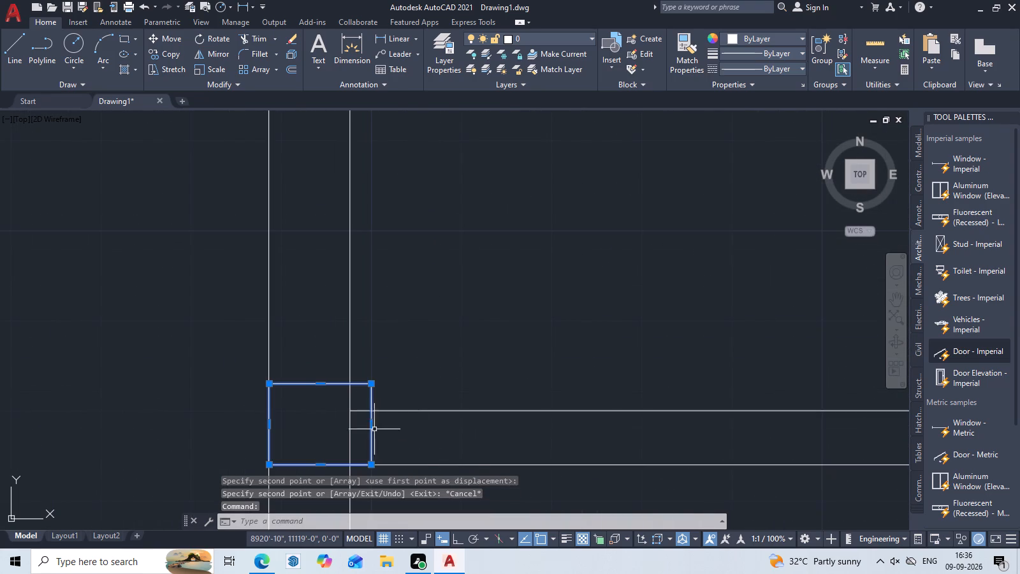
{"action": "type", "text": "co"}
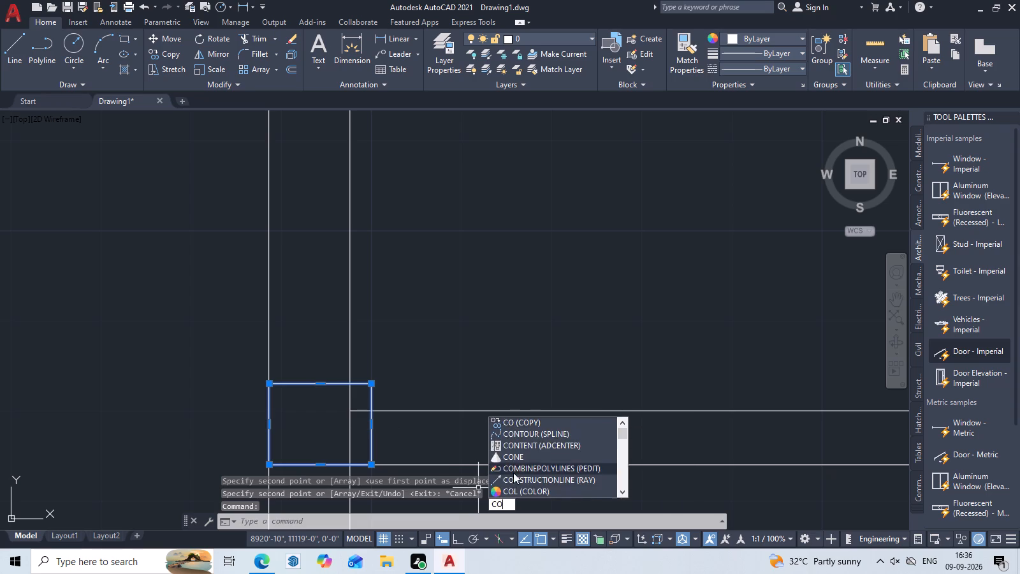
{"action": "key", "text": "space"}
{"action": "left_click", "coordinate": [370, 464]}
{"action": "scroll", "coordinate": [489, 490], "scroll_direction": "down", "scroll_amount": 2}
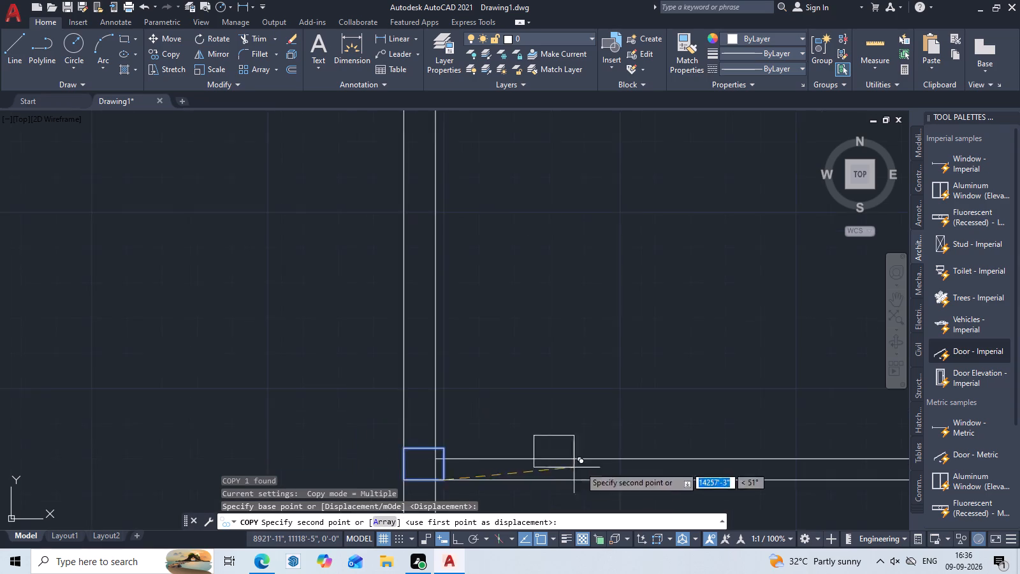
{"action": "middle_click_drag", "start_coordinate": [581, 466], "coordinate": [252, 406]}
{"action": "middle_click_drag", "start_coordinate": [599, 431], "coordinate": [520, 429]}
{"action": "scroll", "coordinate": [537, 415], "scroll_direction": "up", "scroll_amount": 3}
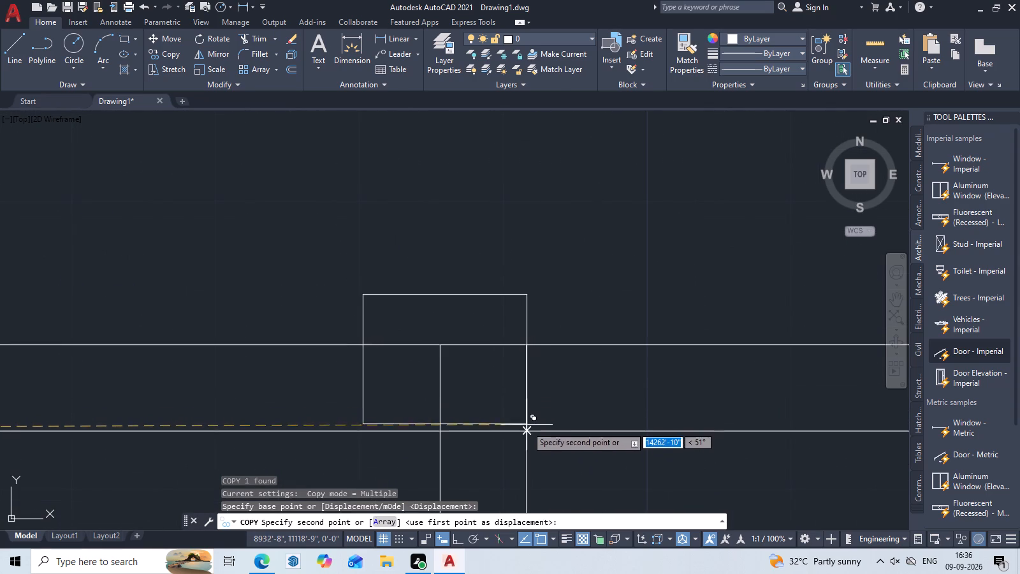
{"action": "left_click", "coordinate": [527, 431]}
{"action": "scroll", "coordinate": [533, 442], "scroll_direction": "down", "scroll_amount": 3}
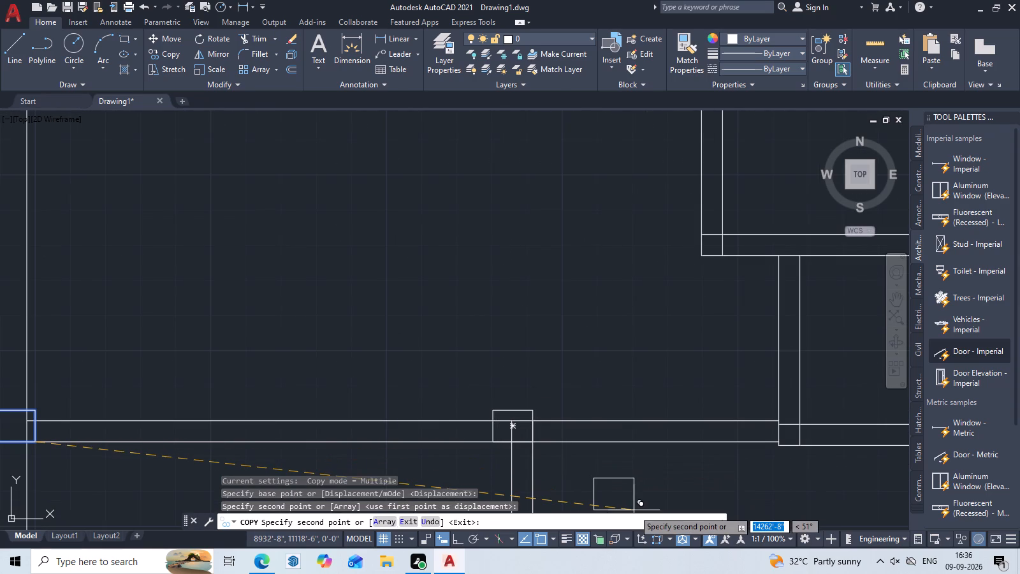
{"action": "key", "text": "Escape"}
Trim the wall and partition lines inside the column rectangle where the lowest horizontal partition meets the left outer wall.
{"action": "scroll", "coordinate": [403, 433], "scroll_direction": "down", "scroll_amount": 2}
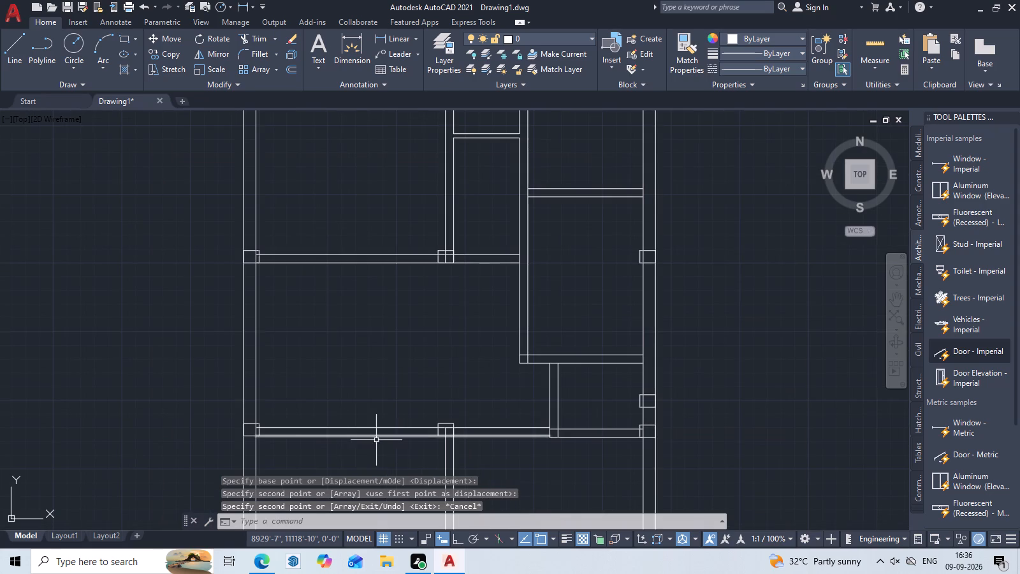
{"action": "middle_click_drag", "start_coordinate": [290, 420], "coordinate": [430, 391]}
{"action": "scroll", "coordinate": [444, 416], "scroll_direction": "down", "scroll_amount": 1}
{"action": "middle_click_drag", "start_coordinate": [454, 452], "coordinate": [467, 348]}
{"action": "middle_click_drag", "start_coordinate": [551, 452], "coordinate": [547, 422]}
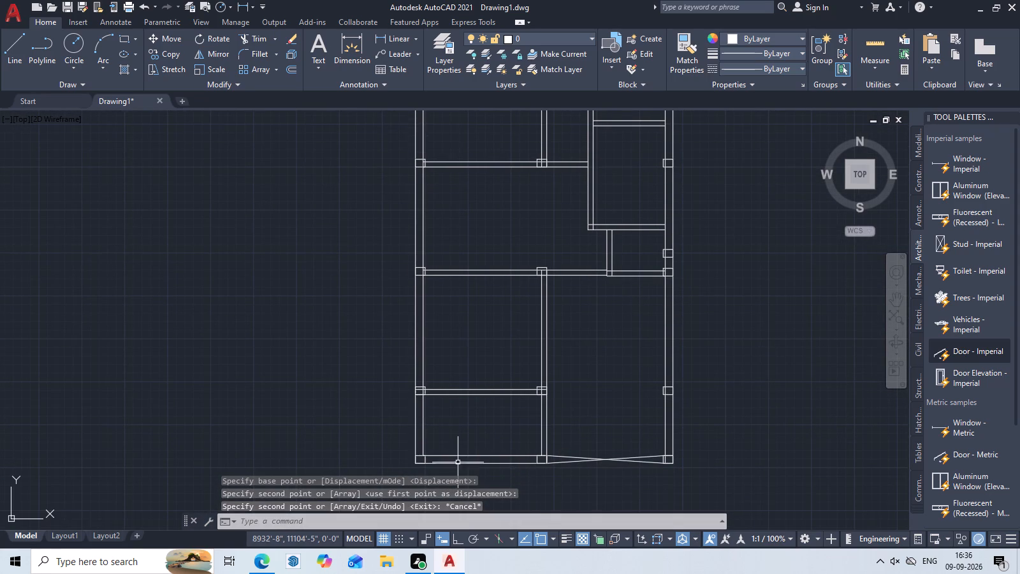
{"action": "scroll", "coordinate": [446, 460], "scroll_direction": "up", "scroll_amount": 1}
{"action": "middle_click_drag", "start_coordinate": [441, 450], "coordinate": [384, 489]}
{"action": "scroll", "coordinate": [352, 388], "scroll_direction": "up", "scroll_amount": 3}
{"action": "scroll", "coordinate": [425, 431], "scroll_direction": "up", "scroll_amount": 2}
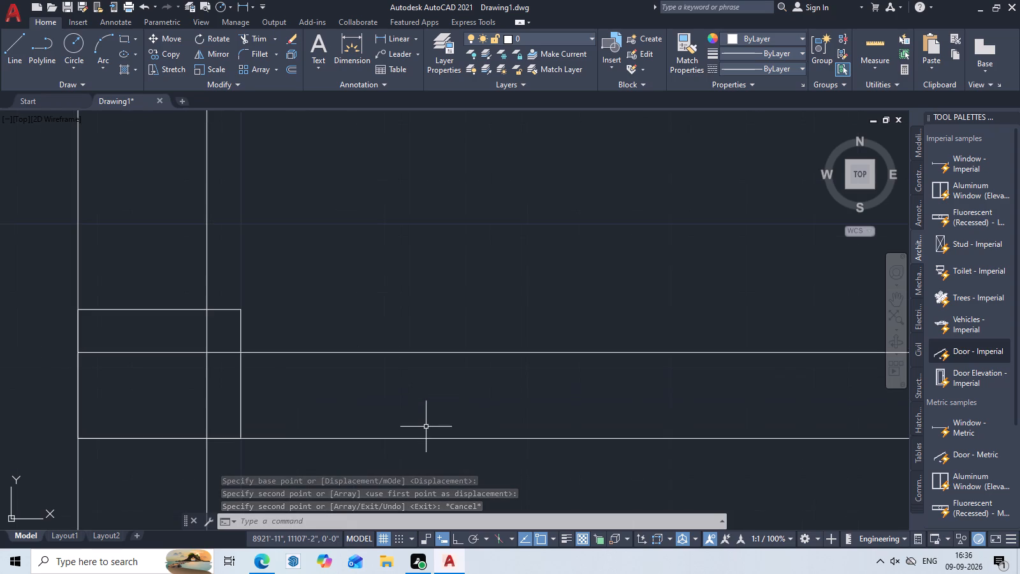
{"action": "middle_click_drag", "start_coordinate": [426, 427], "coordinate": [525, 417]}
{"action": "key", "text": "Escape"}
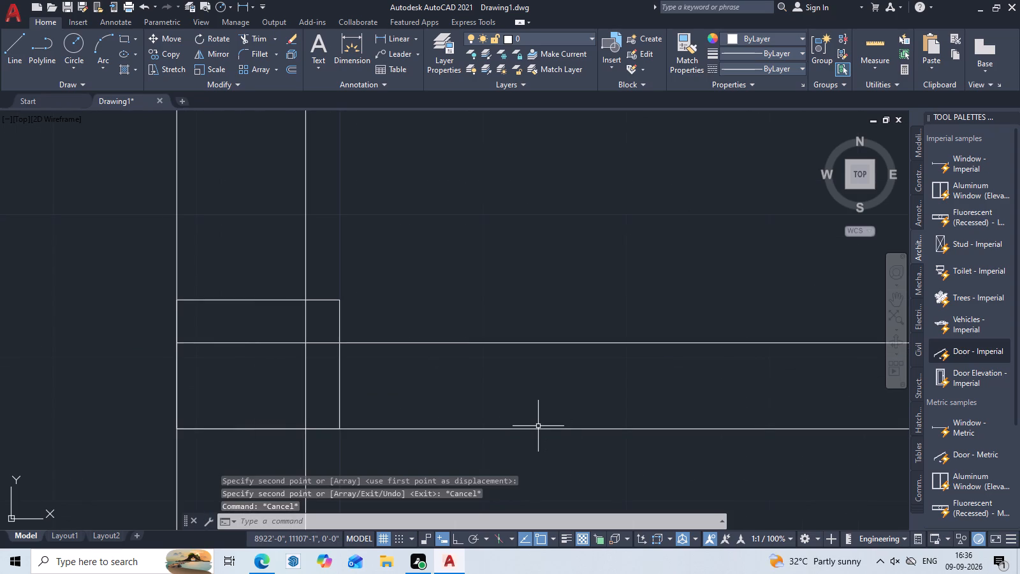
{"action": "type", "text": "tr"}
{"action": "key", "text": "space"}
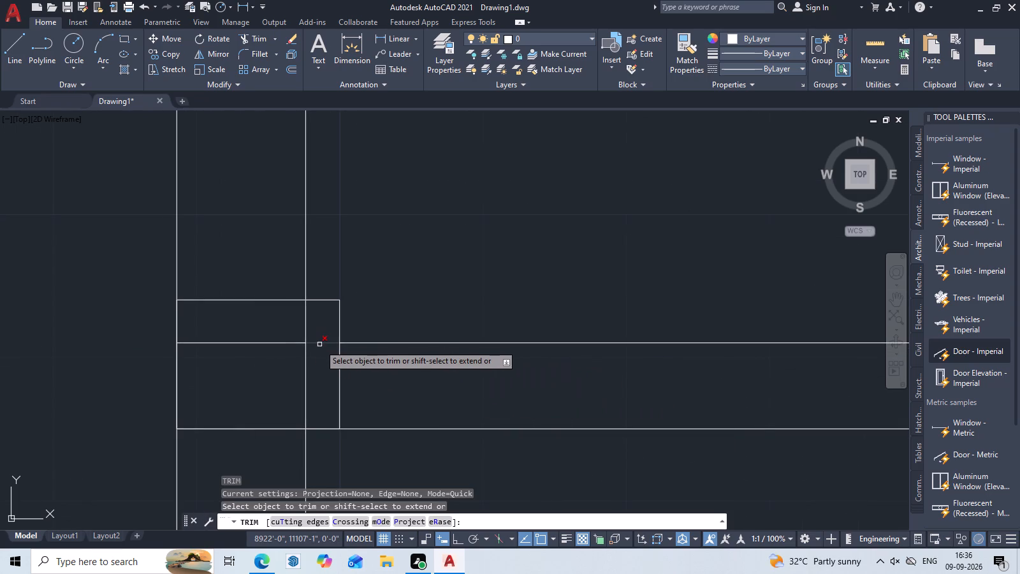
{"action": "left_click", "coordinate": [303, 344]}
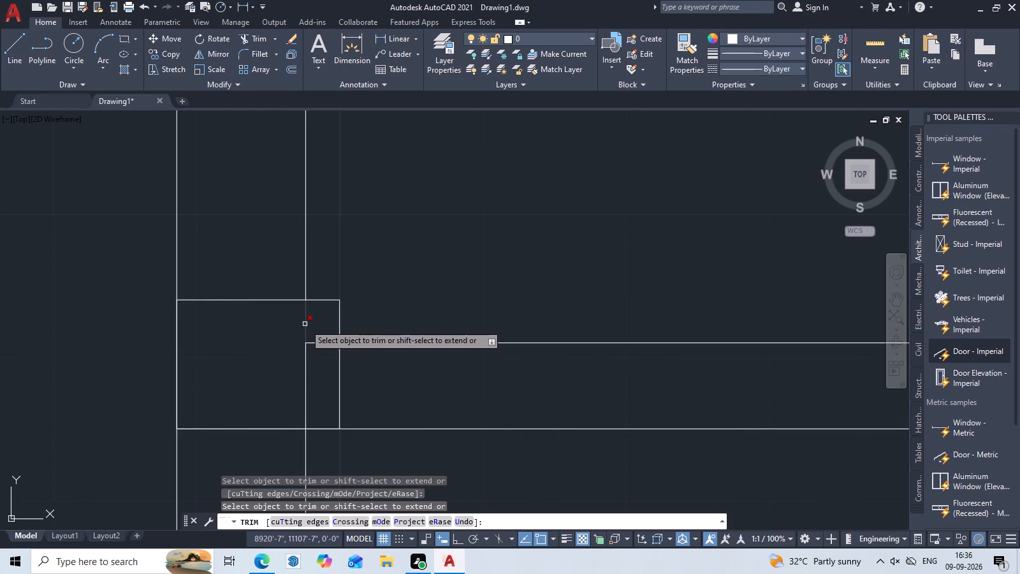
{"action": "left_click", "coordinate": [305, 324]}
{"action": "left_click", "coordinate": [305, 357]}
{"action": "left_click", "coordinate": [316, 346]}
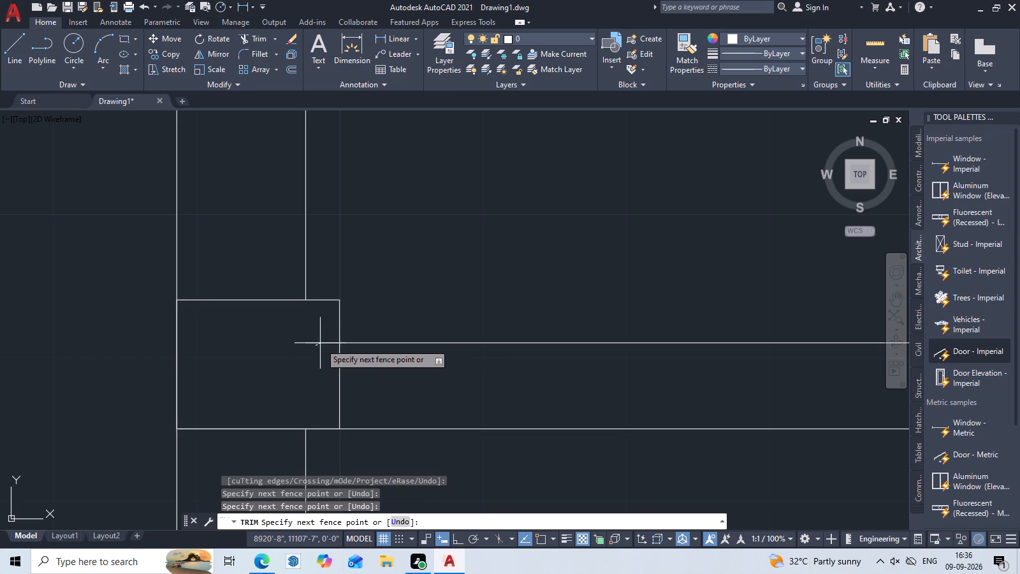
{"action": "left_click", "coordinate": [321, 340]}
Trim the partition lines inside the column rectangle at the right end of the lowest horizontal partition.
{"action": "scroll", "coordinate": [321, 349], "scroll_direction": "down", "scroll_amount": 3}
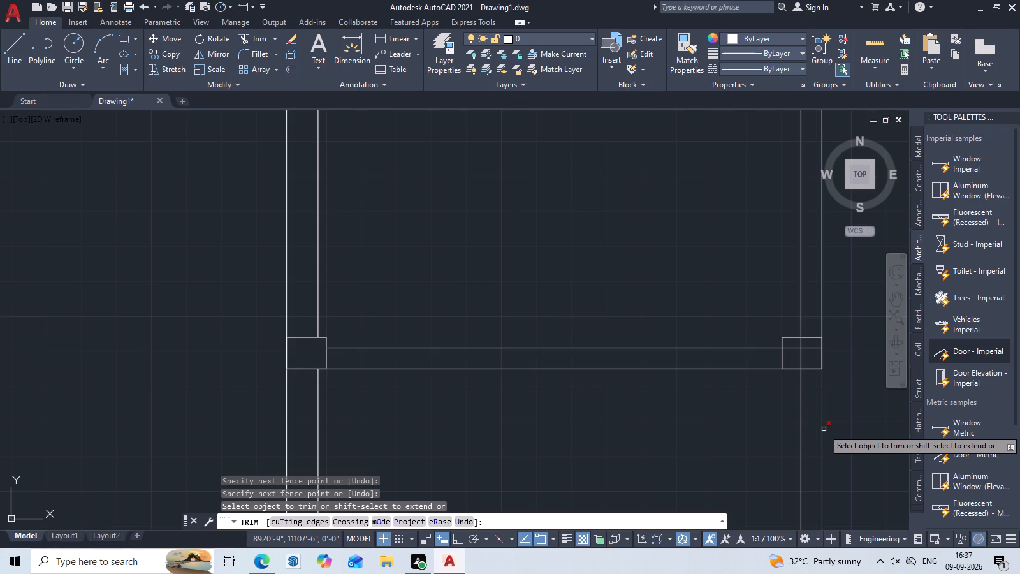
{"action": "scroll", "coordinate": [824, 429], "scroll_direction": "down", "scroll_amount": 2}
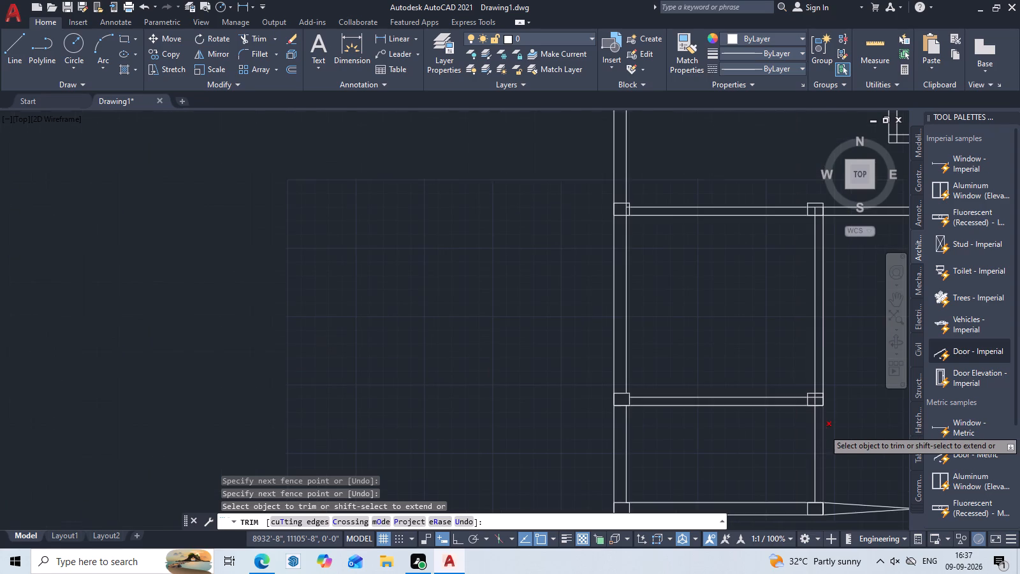
{"action": "scroll", "coordinate": [824, 429], "scroll_direction": "down", "scroll_amount": 2}
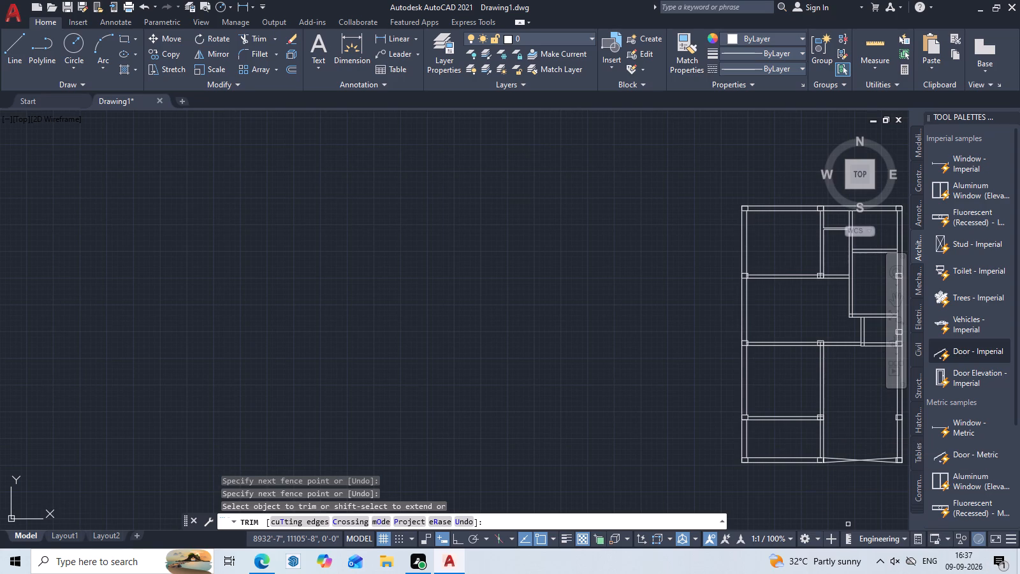
{"action": "middle_click_drag", "start_coordinate": [819, 408], "coordinate": [511, 407]}
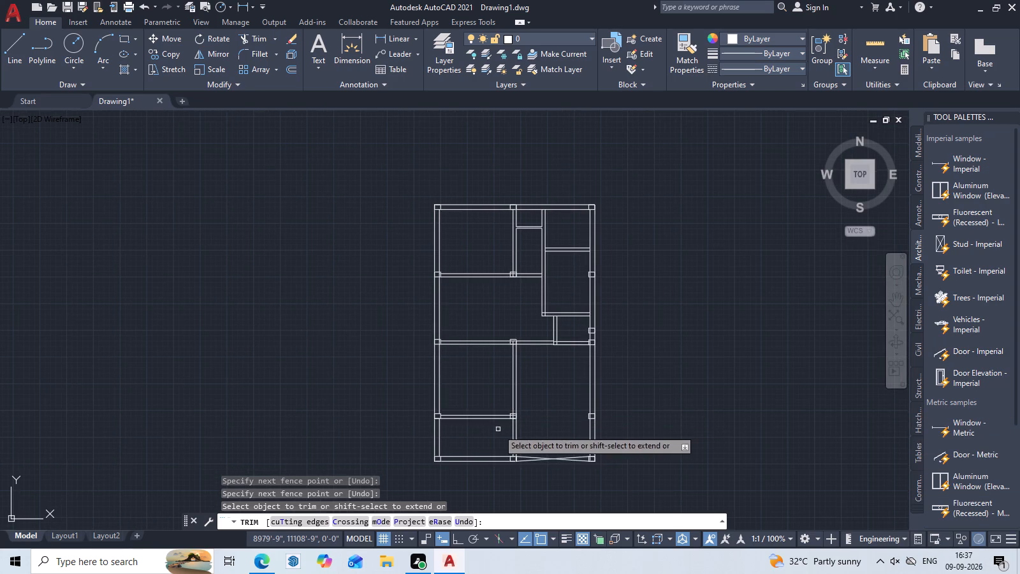
{"action": "scroll", "coordinate": [525, 420], "scroll_direction": "up", "scroll_amount": 3}
{"action": "scroll", "coordinate": [461, 412], "scroll_direction": "up", "scroll_amount": 3}
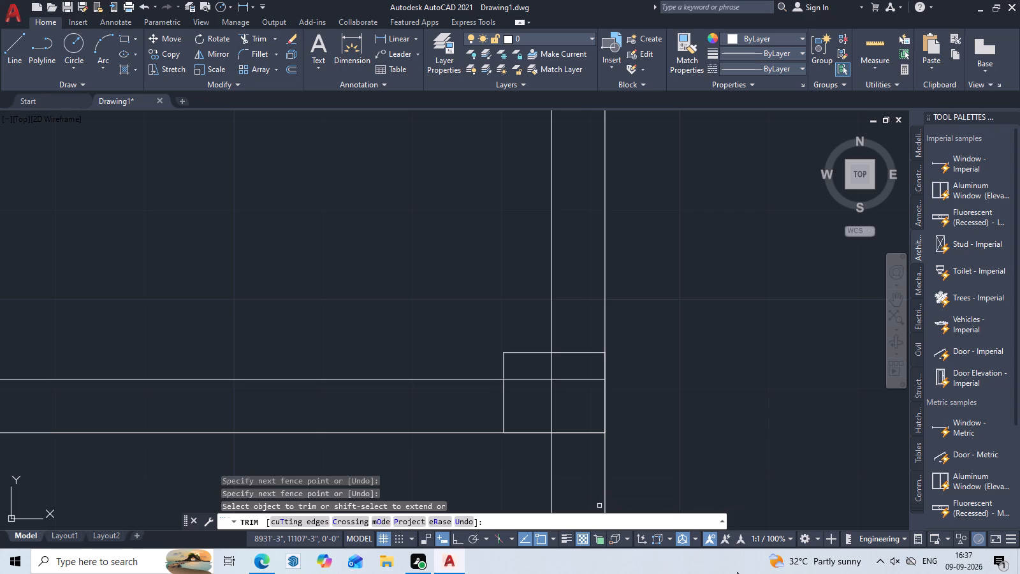
{"action": "scroll", "coordinate": [620, 422], "scroll_direction": "up", "scroll_amount": 1}
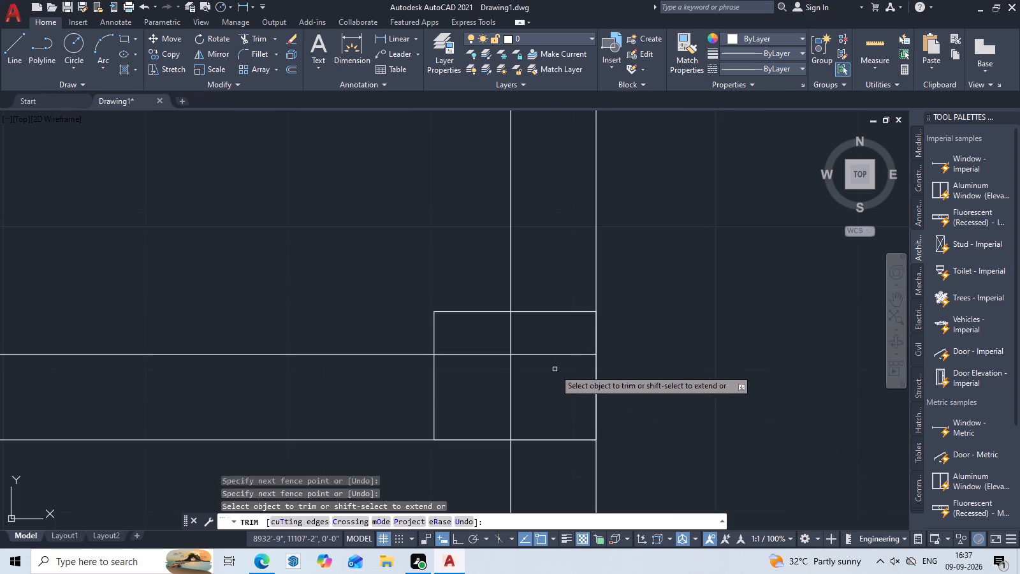
{"action": "left_click", "coordinate": [546, 345]}
{"action": "left_click_drag", "start_coordinate": [545, 345], "coordinate": [516, 408]}
{"action": "left_click", "coordinate": [489, 351]}
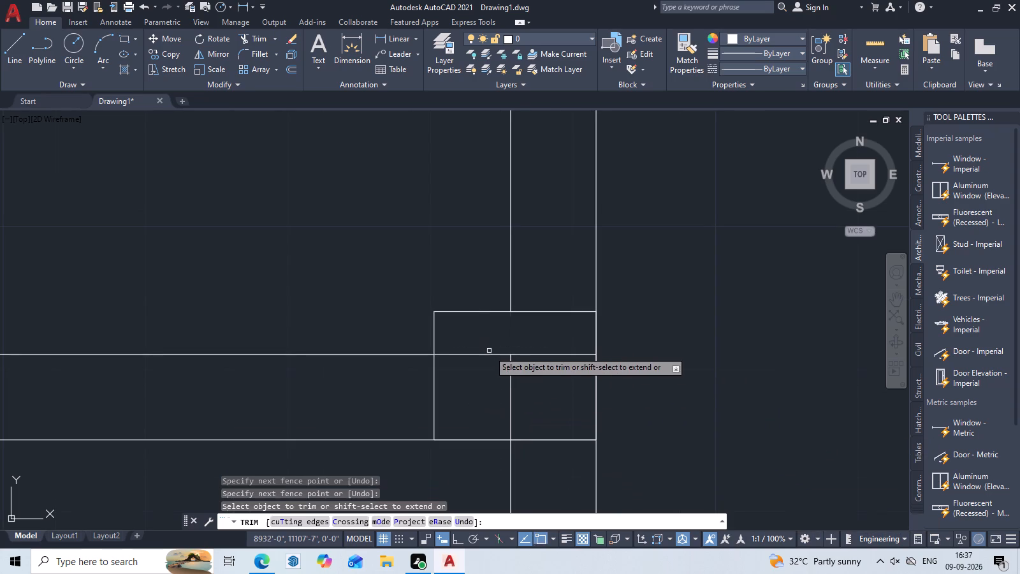
{"action": "left_click", "coordinate": [509, 368]}
{"action": "double_click", "coordinate": [537, 354]}
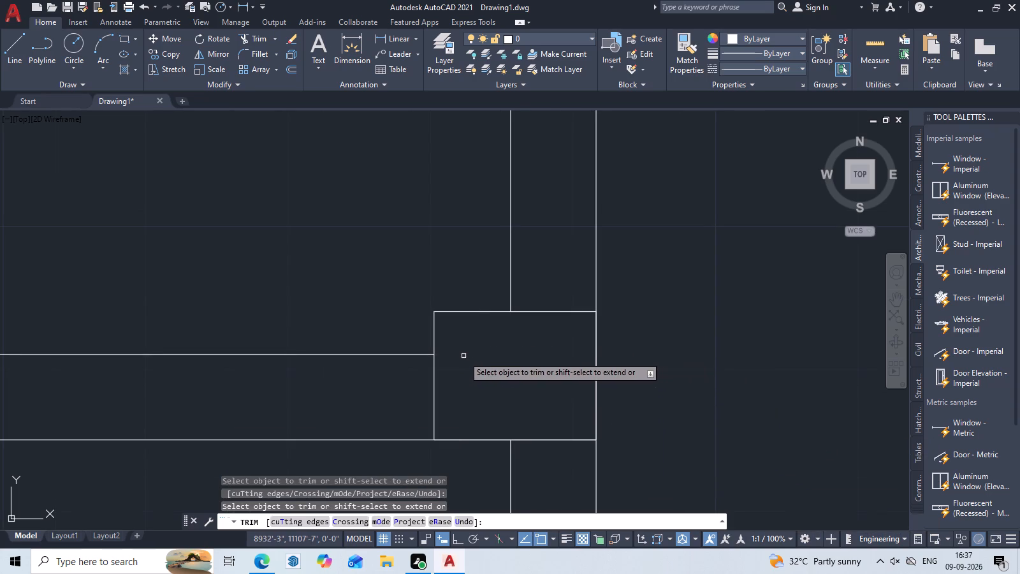
Trim the right outer wall's inner line inside the column rectangle level with the lowest horizontal partition.
{"action": "scroll", "coordinate": [481, 372], "scroll_direction": "down", "scroll_amount": 5}
{"action": "middle_click_drag", "start_coordinate": [560, 432], "coordinate": [608, 328]}
{"action": "scroll", "coordinate": [554, 392], "scroll_direction": "up", "scroll_amount": 3}
{"action": "scroll", "coordinate": [615, 393], "scroll_direction": "down", "scroll_amount": 2}
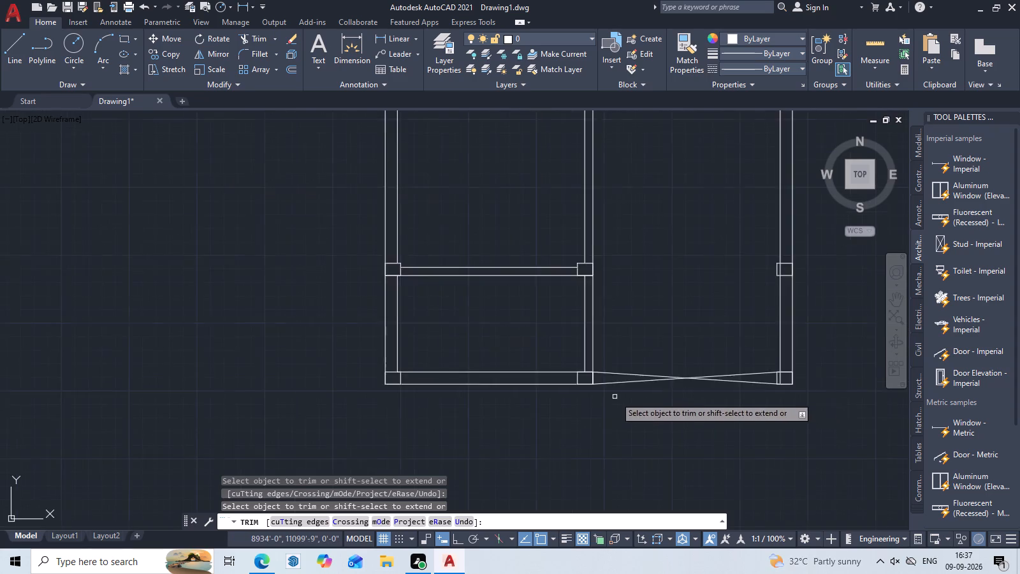
{"action": "scroll", "coordinate": [615, 397], "scroll_direction": "down", "scroll_amount": 3}
{"action": "middle_click_drag", "start_coordinate": [706, 398], "coordinate": [603, 519]}
{"action": "scroll", "coordinate": [631, 471], "scroll_direction": "up", "scroll_amount": 3}
{"action": "middle_click_drag", "start_coordinate": [553, 487], "coordinate": [645, 365]}
{"action": "scroll", "coordinate": [645, 361], "scroll_direction": "up", "scroll_amount": 3}
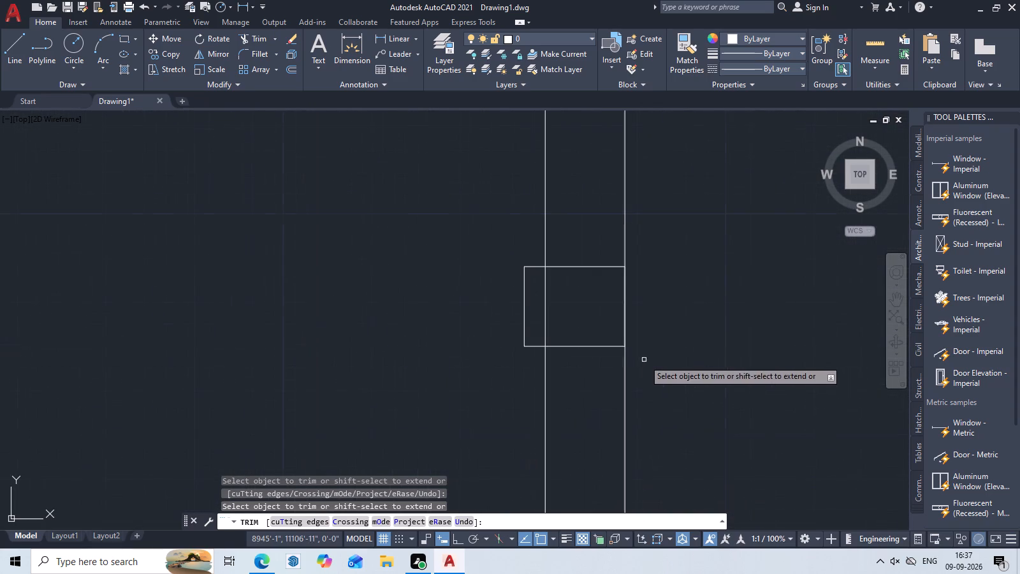
{"action": "scroll", "coordinate": [544, 305], "scroll_direction": "down", "scroll_amount": 3}
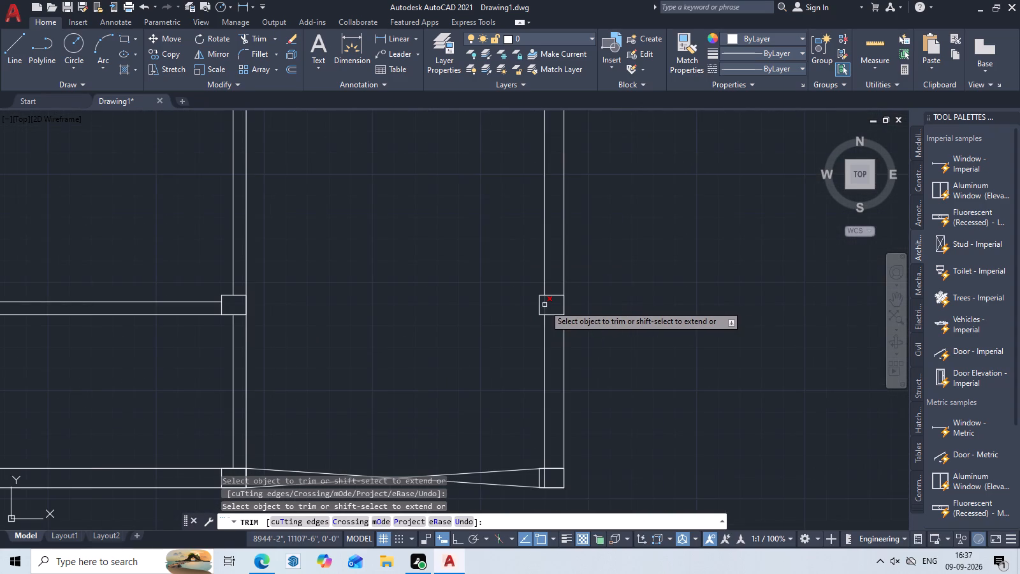
{"action": "scroll", "coordinate": [555, 307], "scroll_direction": "up", "scroll_amount": 3}
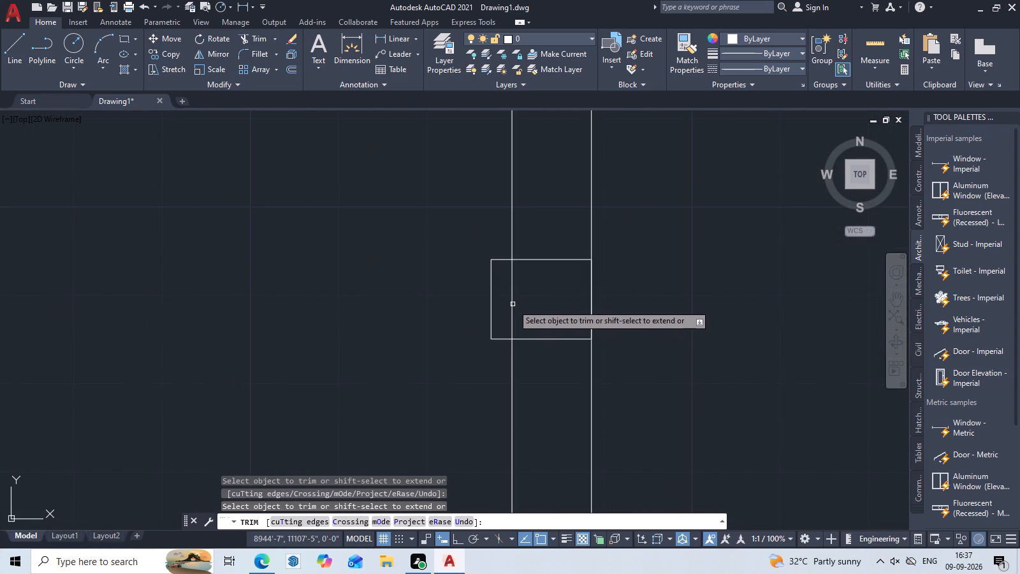
{"action": "left_click", "coordinate": [514, 304]}
{"action": "left_click", "coordinate": [509, 307]}
Trim the wall and partition lines inside the column rectangle where the middle horizontal partition meets the right outer wall.
{"action": "scroll", "coordinate": [511, 307], "scroll_direction": "down", "scroll_amount": 3}
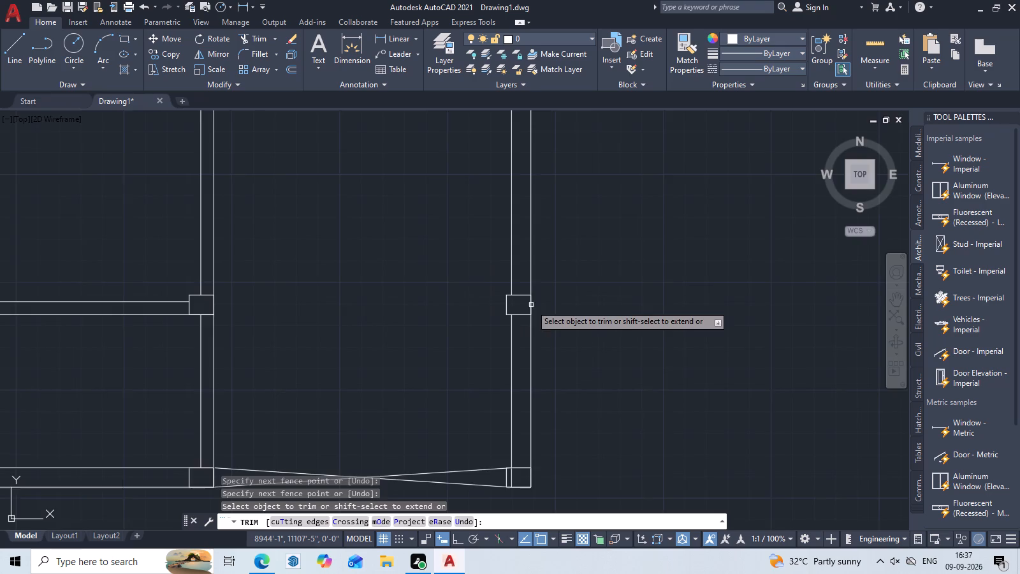
{"action": "scroll", "coordinate": [531, 305], "scroll_direction": "down", "scroll_amount": 3}
{"action": "middle_click_drag", "start_coordinate": [579, 311], "coordinate": [601, 425]}
{"action": "scroll", "coordinate": [581, 368], "scroll_direction": "up", "scroll_amount": 3}
{"action": "middle_click_drag", "start_coordinate": [512, 322], "coordinate": [564, 417]}
{"action": "scroll", "coordinate": [568, 390], "scroll_direction": "up", "scroll_amount": 2}
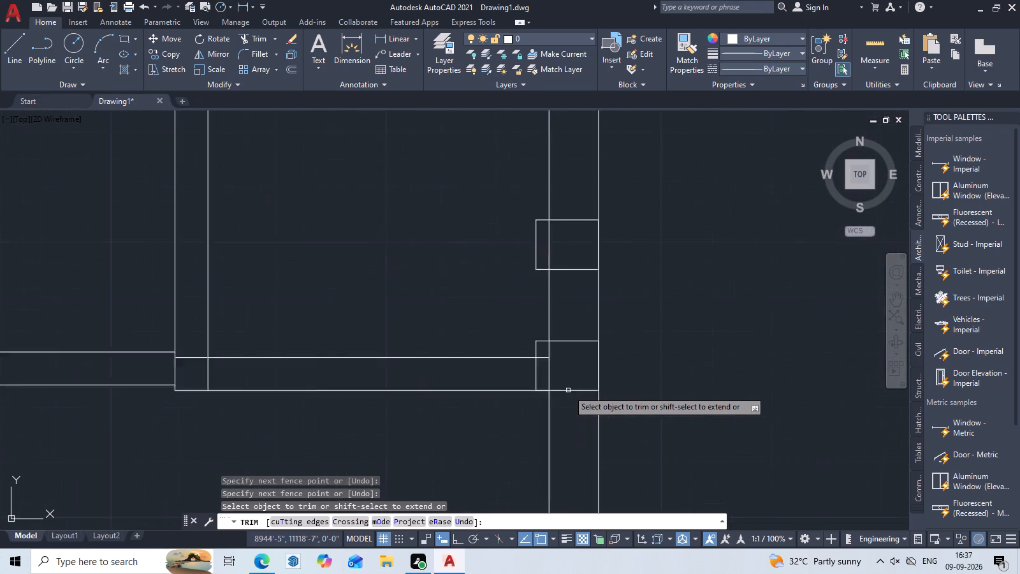
{"action": "scroll", "coordinate": [569, 390], "scroll_direction": "up", "scroll_amount": 4}
{"action": "left_click_drag", "start_coordinate": [496, 153], "coordinate": [489, 152]}
{"action": "left_click_drag", "start_coordinate": [486, 151], "coordinate": [442, 280]}
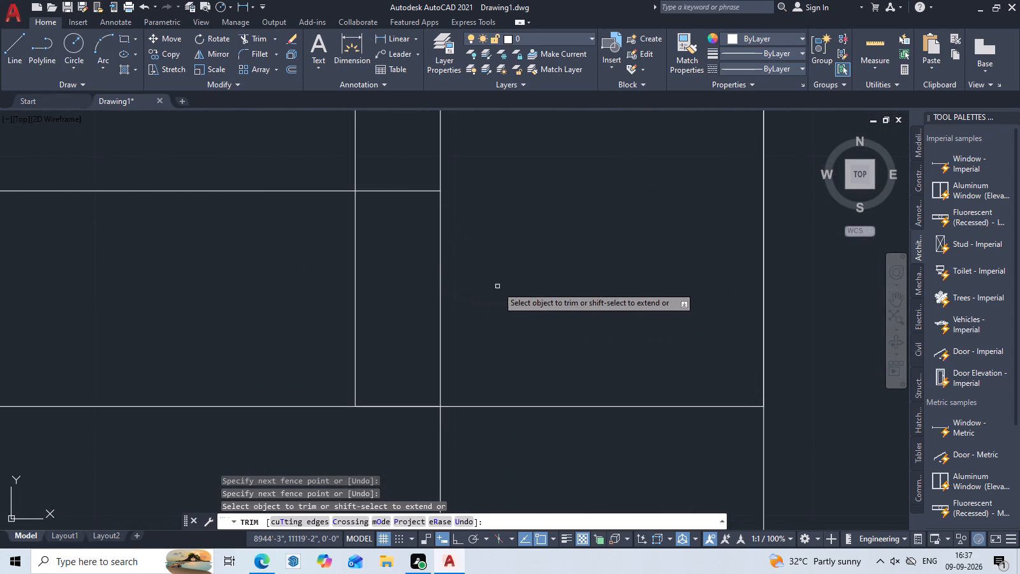
{"action": "middle_click_drag", "start_coordinate": [537, 341], "coordinate": [534, 434]}
{"action": "left_click_drag", "start_coordinate": [503, 248], "coordinate": [541, 382]}
{"action": "scroll", "coordinate": [538, 366], "scroll_direction": "down", "scroll_amount": 4}
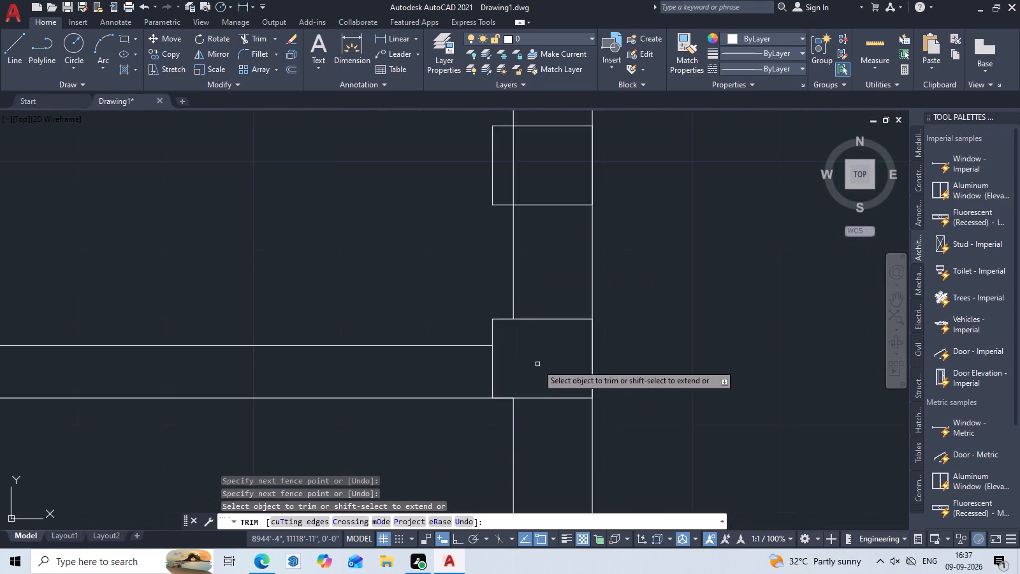
Trim the right outer wall's inner line inside the column rectangle just above the middle horizontal partition.
{"action": "scroll", "coordinate": [537, 364], "scroll_direction": "down", "scroll_amount": 2}
{"action": "middle_click_drag", "start_coordinate": [623, 306], "coordinate": [625, 385]}
{"action": "scroll", "coordinate": [548, 389], "scroll_direction": "up", "scroll_amount": 3}
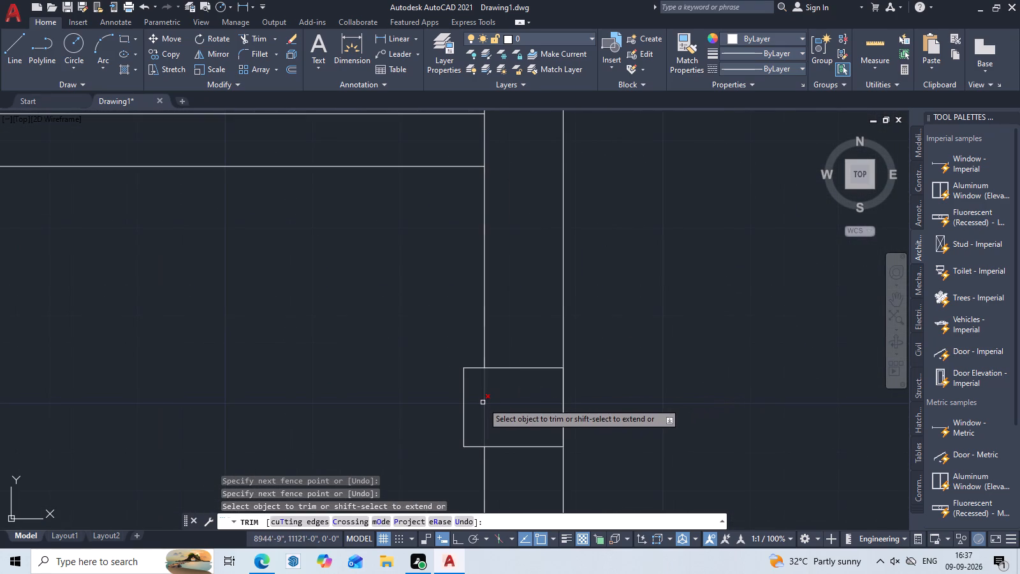
{"action": "left_click", "coordinate": [483, 402]}
Trim the partition lines inside the column rectangle at the junction of the middle horizontal partition and lower vertical partition.
{"action": "scroll", "coordinate": [483, 402], "scroll_direction": "down", "scroll_amount": 3}
{"action": "middle_click_drag", "start_coordinate": [607, 439], "coordinate": [769, 351]}
{"action": "scroll", "coordinate": [298, 366], "scroll_direction": "up", "scroll_amount": 3}
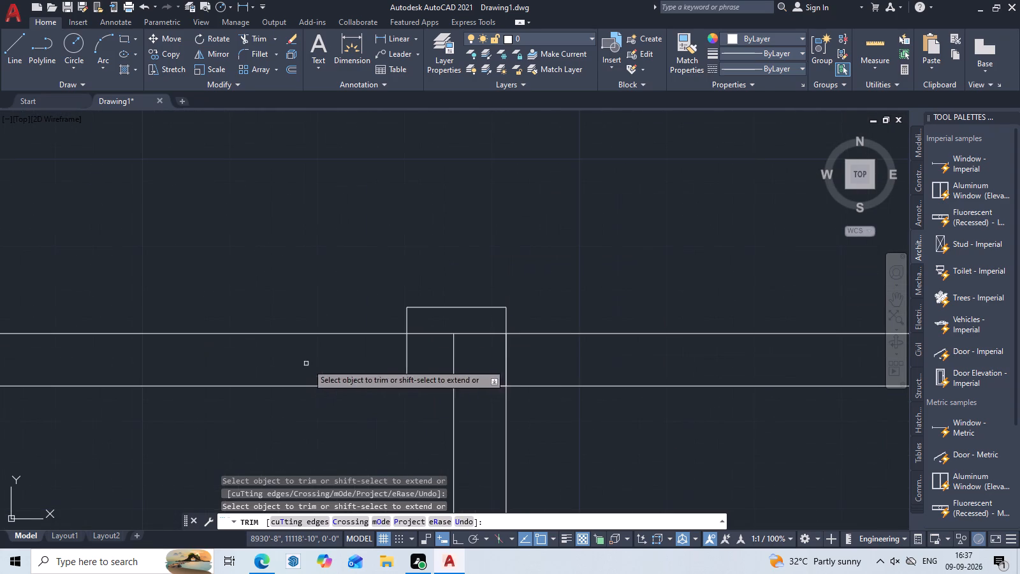
{"action": "scroll", "coordinate": [478, 350], "scroll_direction": "up", "scroll_amount": 3}
{"action": "left_click_drag", "start_coordinate": [471, 277], "coordinate": [412, 420]}
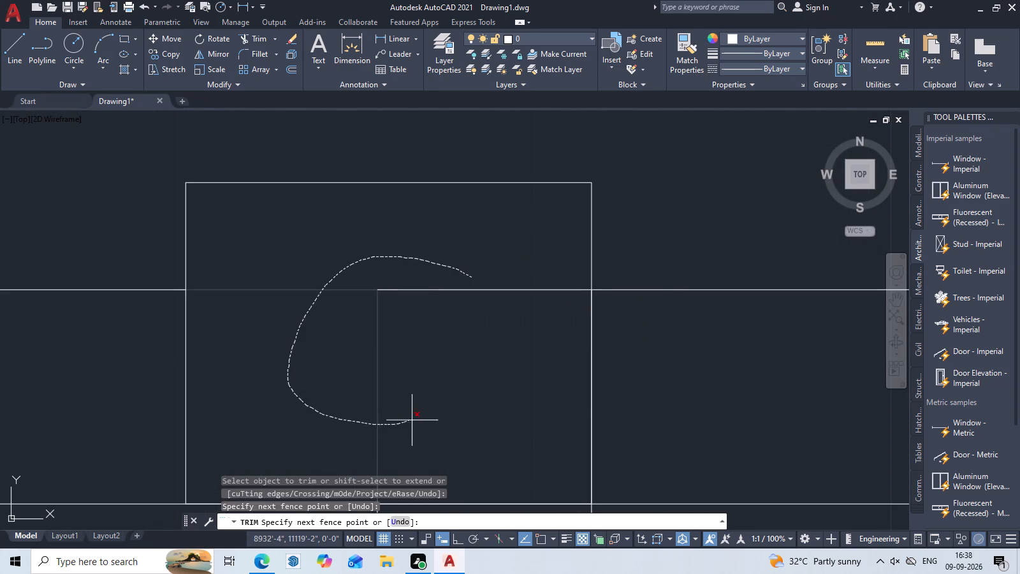
{"action": "left_click_drag", "start_coordinate": [412, 420], "coordinate": [438, 400]}
{"action": "left_click", "coordinate": [484, 289]}
{"action": "scroll", "coordinate": [483, 290], "scroll_direction": "down", "scroll_amount": 4}
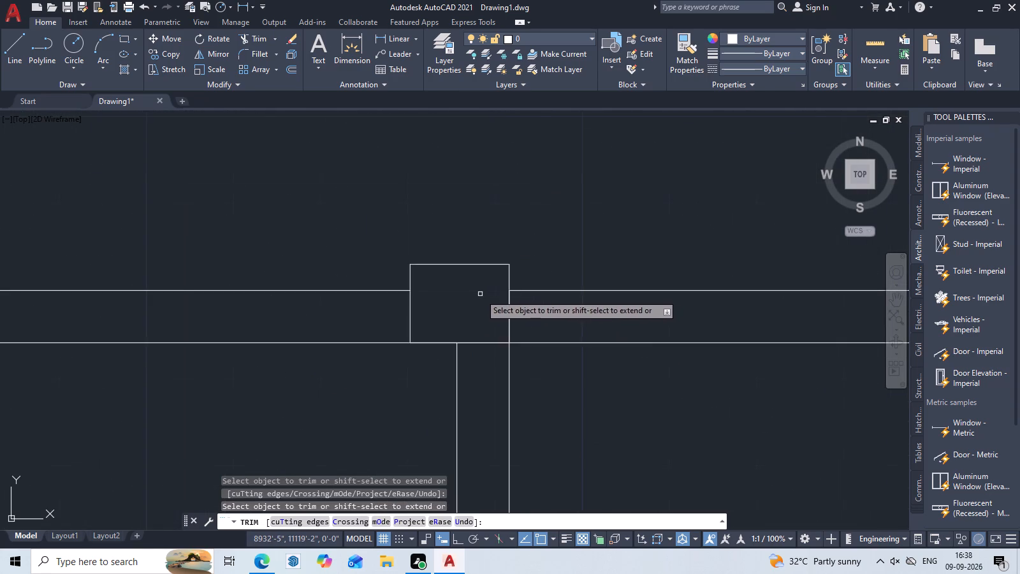
Trim the wall and partition lines inside the column rectangle where the middle horizontal partition meets the left outer wall.
{"action": "scroll", "coordinate": [480, 294], "scroll_direction": "down", "scroll_amount": 2}
{"action": "middle_click_drag", "start_coordinate": [549, 391], "coordinate": [750, 391]}
{"action": "scroll", "coordinate": [381, 286], "scroll_direction": "up", "scroll_amount": 6}
{"action": "left_click_drag", "start_coordinate": [398, 307], "coordinate": [375, 341]}
{"action": "scroll", "coordinate": [377, 339], "scroll_direction": "down", "scroll_amount": 6}
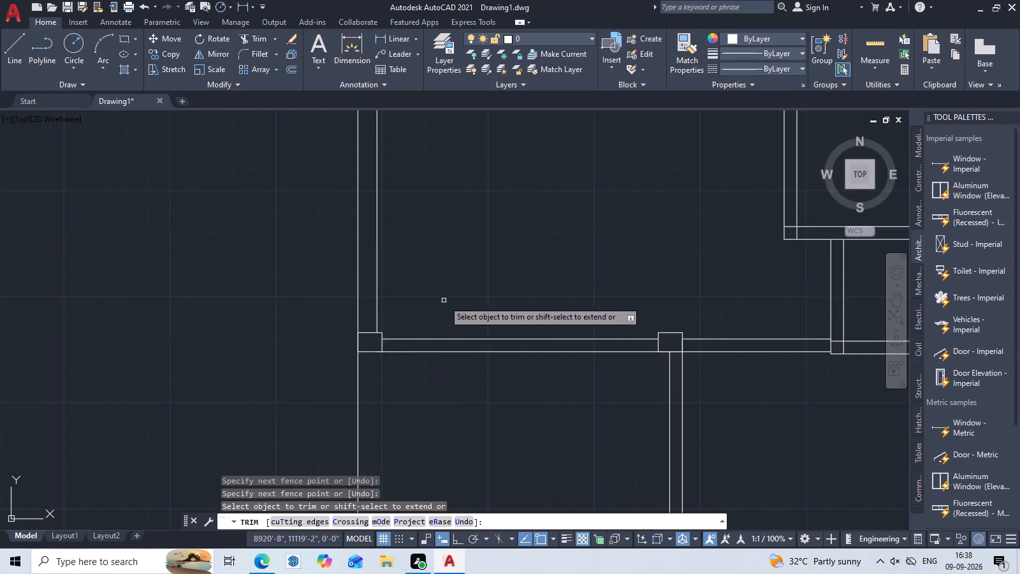
Trim the wall and partition lines inside the column rectangle where the upper horizontal partition meets the left outer wall.
{"action": "middle_click_drag", "start_coordinate": [444, 300], "coordinate": [461, 491]}
{"action": "middle_click_drag", "start_coordinate": [435, 305], "coordinate": [439, 390]}
{"action": "scroll", "coordinate": [383, 348], "scroll_direction": "up", "scroll_amount": 5}
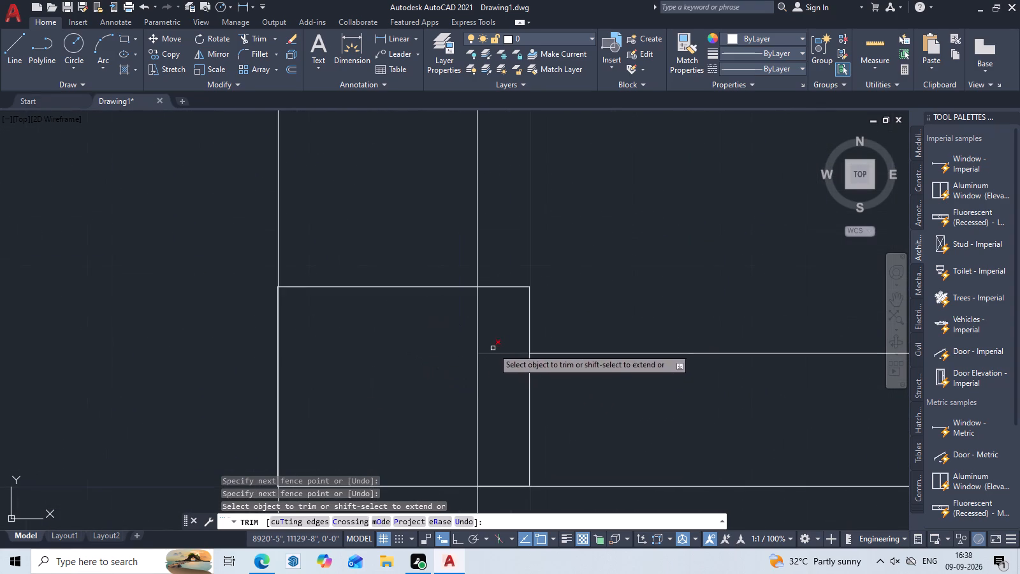
{"action": "left_click_drag", "start_coordinate": [486, 337], "coordinate": [488, 389]}
{"action": "left_click", "coordinate": [493, 384]}
{"action": "left_click", "coordinate": [498, 350]}
{"action": "scroll", "coordinate": [483, 354], "scroll_direction": "down", "scroll_amount": 2}
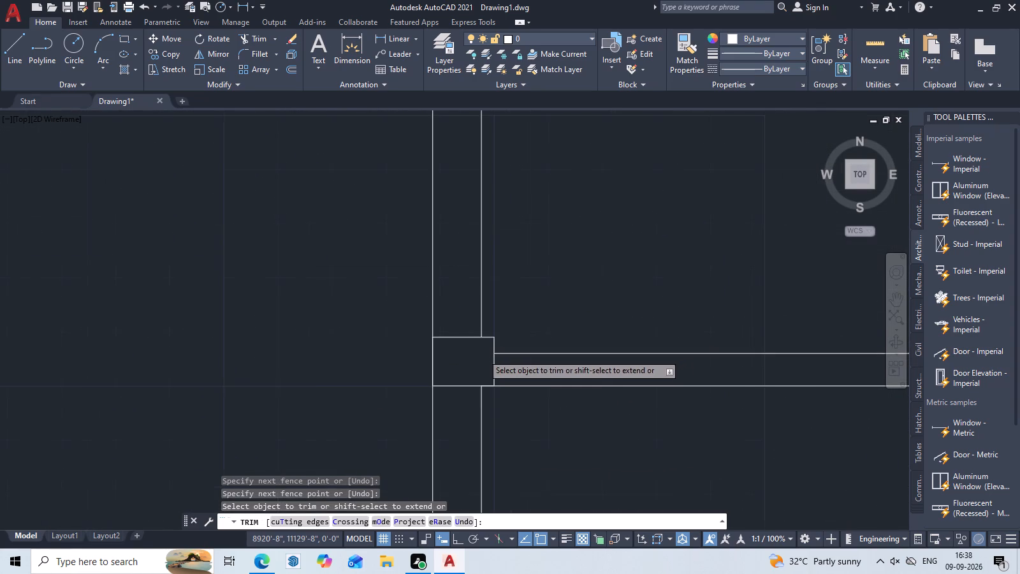
Trim the partition lines inside the column rectangle at the junction of the upper horizontal partition and upper vertical partition.
{"action": "scroll", "coordinate": [483, 354], "scroll_direction": "down", "scroll_amount": 3}
{"action": "middle_click_drag", "start_coordinate": [546, 345], "coordinate": [534, 402]}
{"action": "middle_click_drag", "start_coordinate": [650, 396], "coordinate": [473, 381]}
{"action": "scroll", "coordinate": [578, 398], "scroll_direction": "up", "scroll_amount": 3}
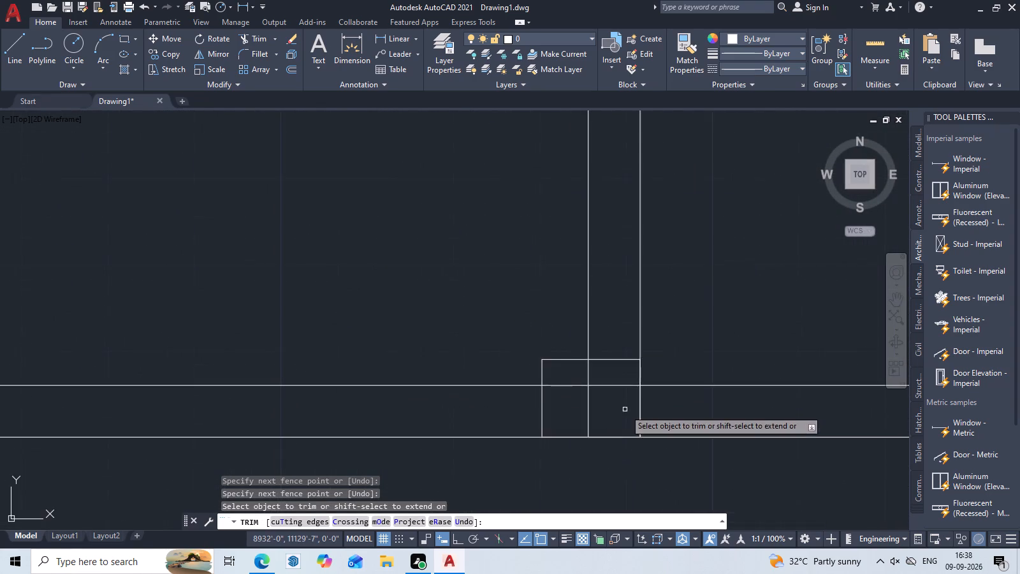
{"action": "scroll", "coordinate": [625, 409], "scroll_direction": "up", "scroll_amount": 2}
{"action": "left_click_drag", "start_coordinate": [557, 325], "coordinate": [570, 390]}
{"action": "left_click", "coordinate": [585, 359]}
{"action": "right_click", "coordinate": [585, 359]}
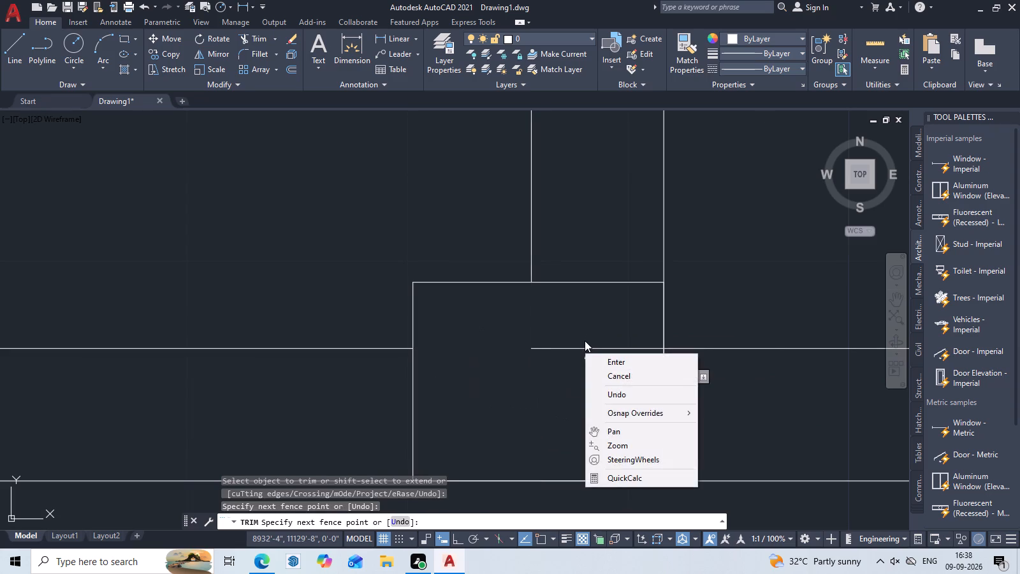
{"action": "left_click", "coordinate": [584, 343]}
{"action": "scroll", "coordinate": [576, 346], "scroll_direction": "down", "scroll_amount": 6}
Trim the right outer wall's inner line inside the column rectangle level with the upper horizontal partition.
{"action": "middle_click_drag", "start_coordinate": [637, 362], "coordinate": [492, 397]}
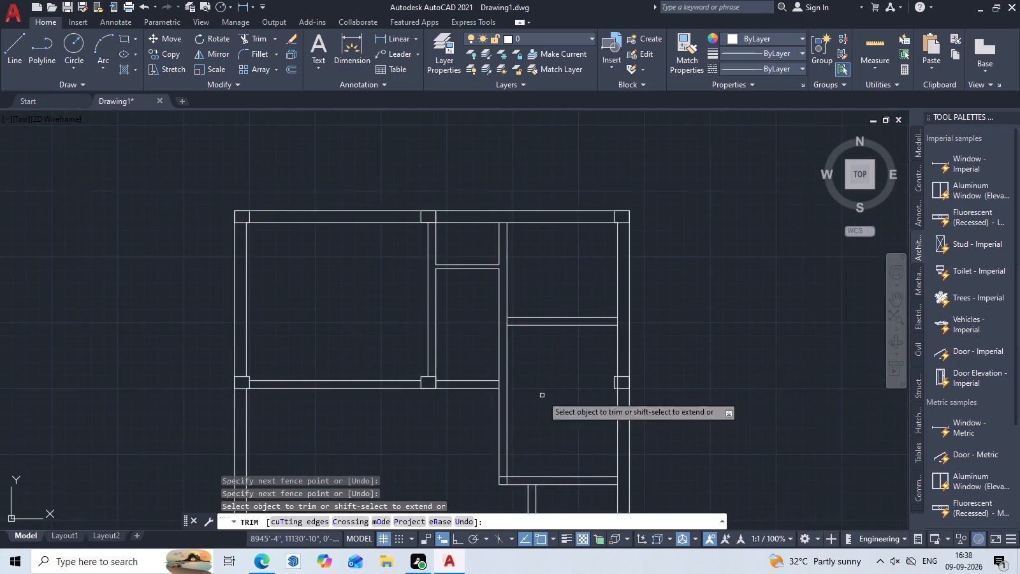
{"action": "scroll", "coordinate": [655, 388], "scroll_direction": "up", "scroll_amount": 3}
{"action": "scroll", "coordinate": [523, 365], "scroll_direction": "up", "scroll_amount": 3}
{"action": "double_click", "coordinate": [451, 367]}
{"action": "scroll", "coordinate": [456, 366], "scroll_direction": "down", "scroll_amount": 2}
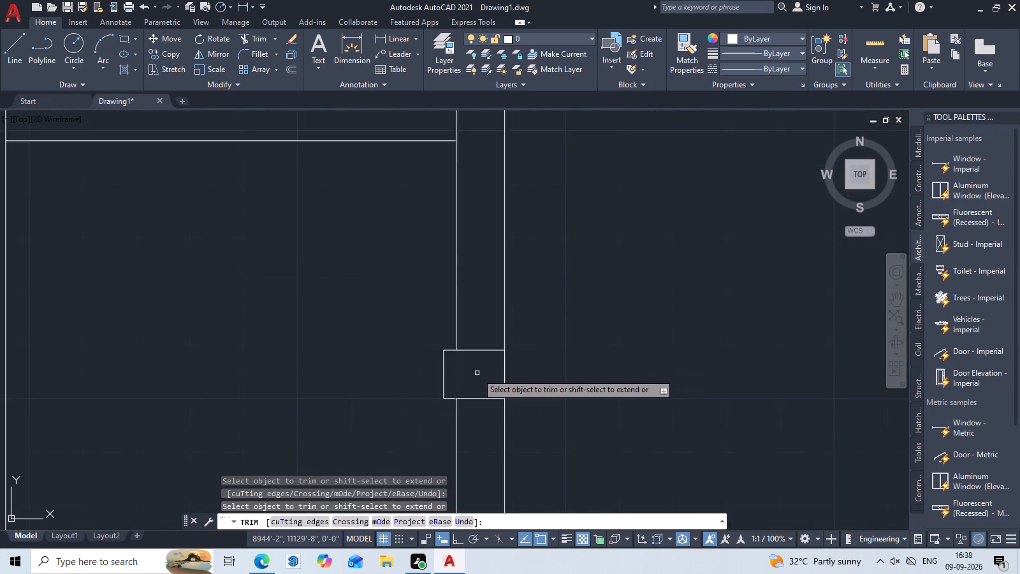
Check the columns across the whole plan for untrimmed wall lines and end the Trim command.
{"action": "scroll", "coordinate": [510, 368], "scroll_direction": "down", "scroll_amount": 3}
{"action": "middle_click_drag", "start_coordinate": [586, 385], "coordinate": [596, 460]}
{"action": "middle_click_drag", "start_coordinate": [529, 240], "coordinate": [551, 372]}
{"action": "scroll", "coordinate": [527, 323], "scroll_direction": "up", "scroll_amount": 1}
{"action": "middle_click_drag", "start_coordinate": [349, 326], "coordinate": [475, 345]}
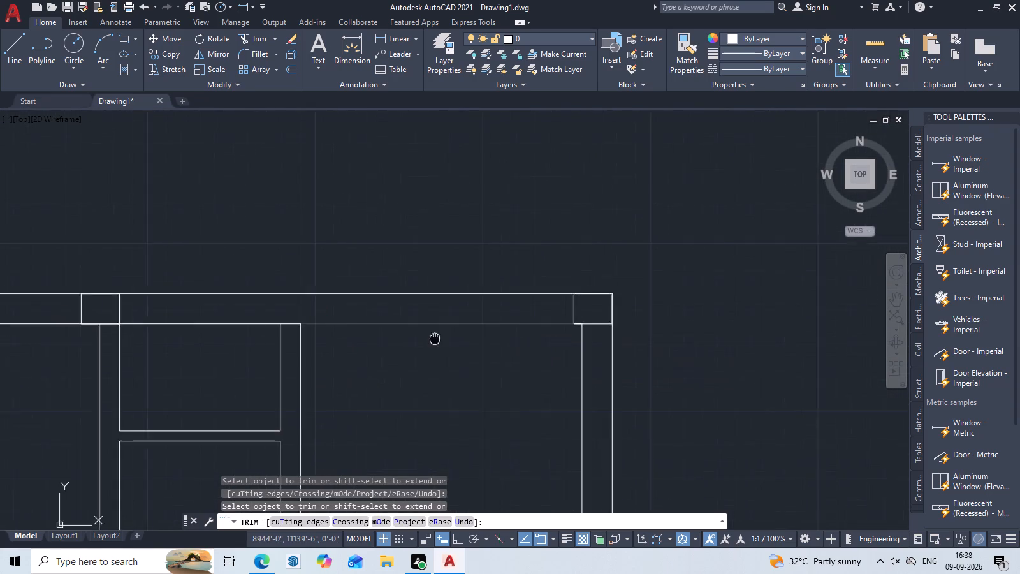
{"action": "middle_click_drag", "start_coordinate": [475, 345], "coordinate": [795, 365]}
{"action": "middle_click_drag", "start_coordinate": [566, 376], "coordinate": [703, 360]}
{"action": "scroll", "coordinate": [560, 369], "scroll_direction": "down", "scroll_amount": 2}
{"action": "middle_click_drag", "start_coordinate": [495, 429], "coordinate": [520, 281]}
{"action": "middle_click_drag", "start_coordinate": [584, 400], "coordinate": [586, 332]}
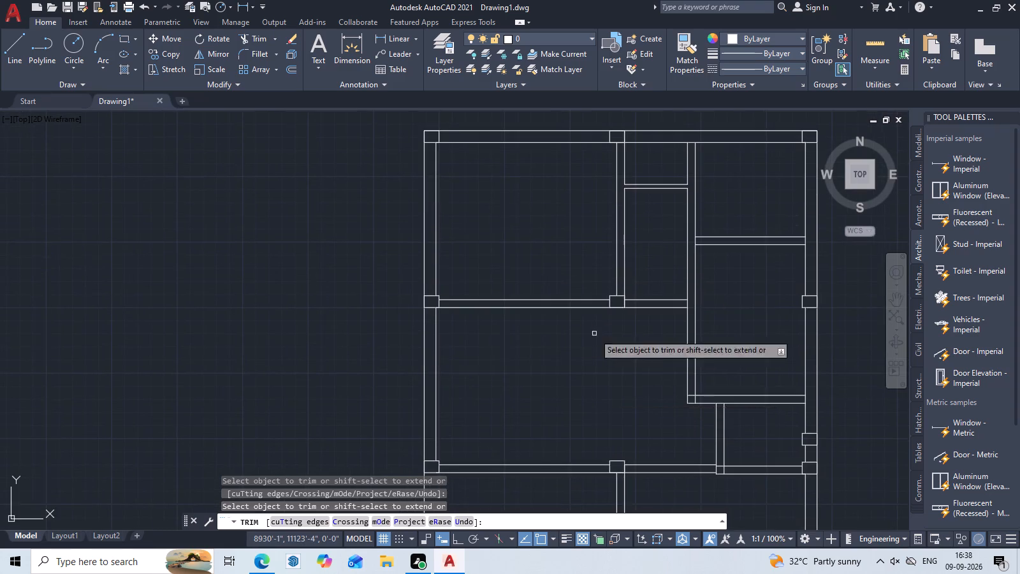
{"action": "middle_click_drag", "start_coordinate": [643, 356], "coordinate": [578, 281]}
{"action": "middle_click_drag", "start_coordinate": [586, 407], "coordinate": [590, 347]}
{"action": "scroll", "coordinate": [662, 328], "scroll_direction": "up", "scroll_amount": 3}
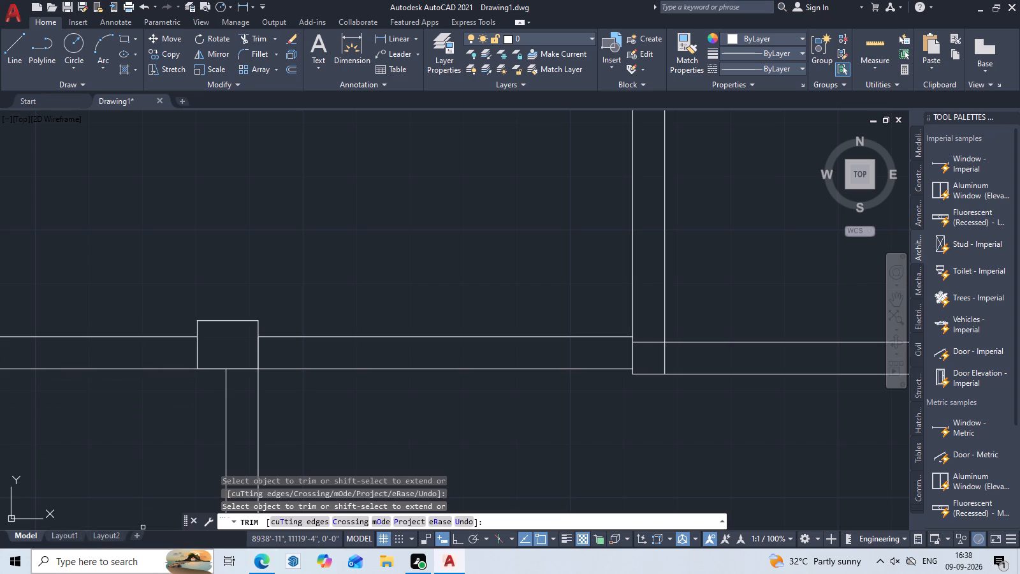
{"action": "scroll", "coordinate": [503, 429], "scroll_direction": "down", "scroll_amount": 3}
{"action": "middle_click_drag", "start_coordinate": [490, 446], "coordinate": [511, 327]}
{"action": "scroll", "coordinate": [494, 414], "scroll_direction": "down", "scroll_amount": 2}
{"action": "middle_click_drag", "start_coordinate": [508, 451], "coordinate": [507, 453]}
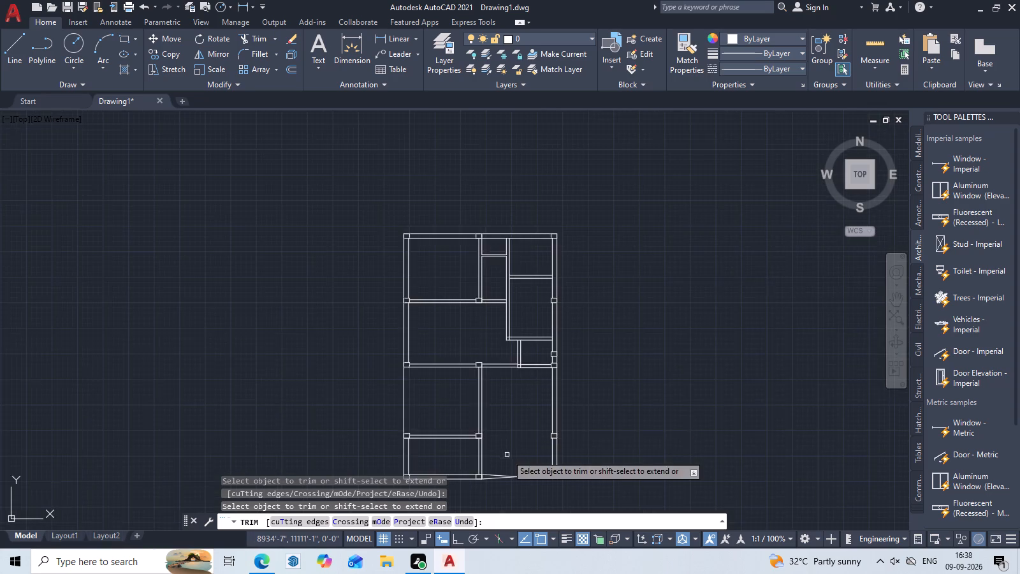
{"action": "middle_click_drag", "start_coordinate": [507, 453], "coordinate": [523, 382]}
{"action": "scroll", "coordinate": [504, 401], "scroll_direction": "up", "scroll_amount": 2}
{"action": "key", "text": "Escape"}
{"action": "key", "text": "Escape"}
{"action": "key", "text": "Escape"}
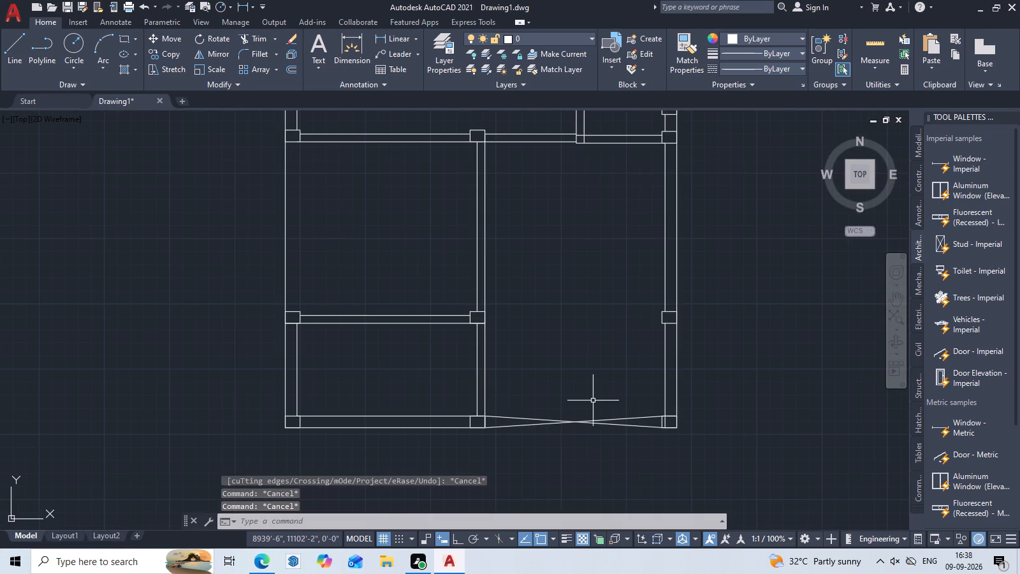
{"action": "key", "text": "Escape"}
{"action": "key", "text": "Escape"}
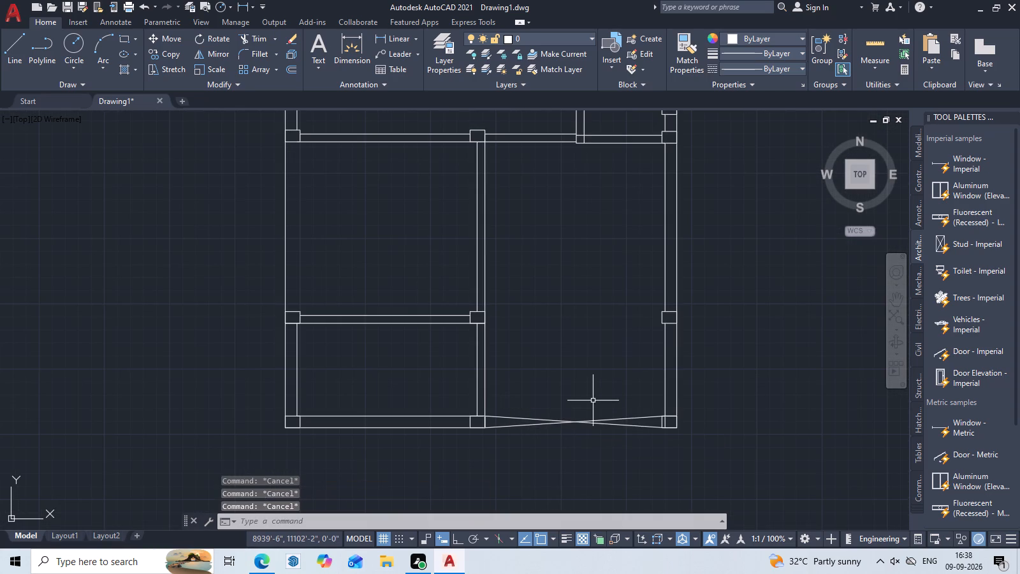
Quick-measure the small room above the middle partition's right end, the adjoining hall and the room above it.
{"action": "middle_click_drag", "start_coordinate": [504, 300], "coordinate": [460, 408]}
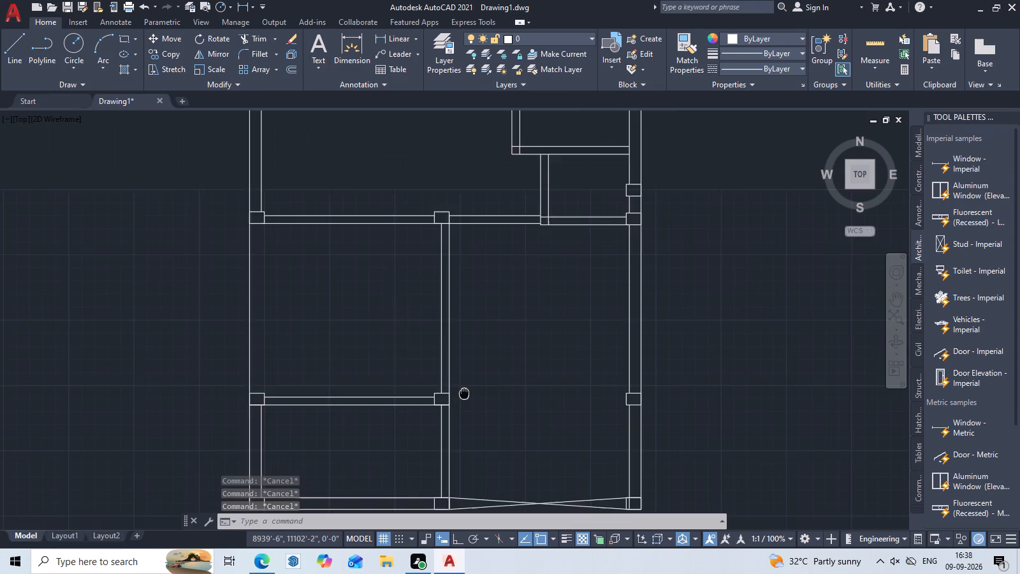
{"action": "middle_click_drag", "start_coordinate": [460, 408], "coordinate": [444, 450]}
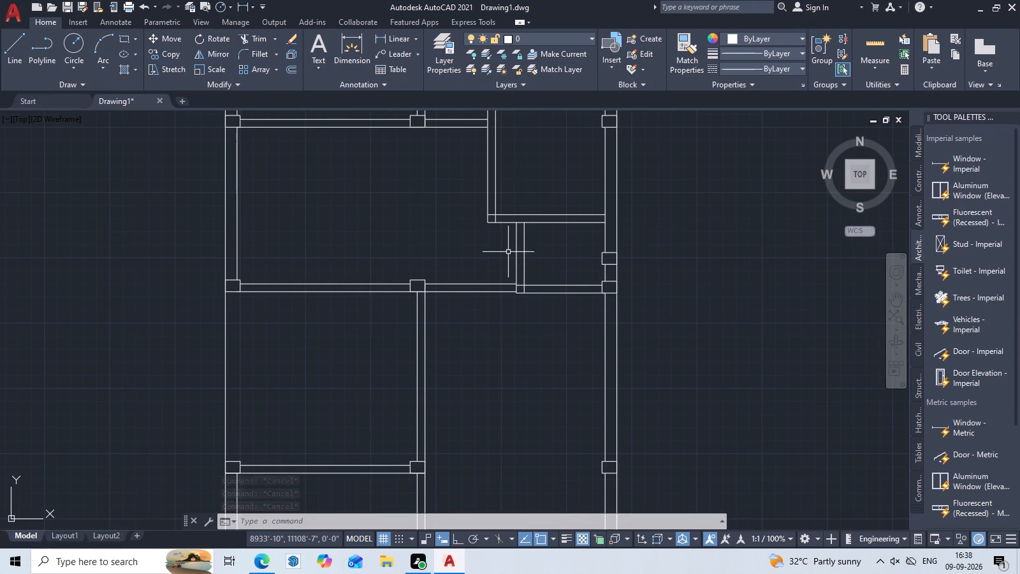
{"action": "middle_click_drag", "start_coordinate": [551, 280], "coordinate": [553, 334]}
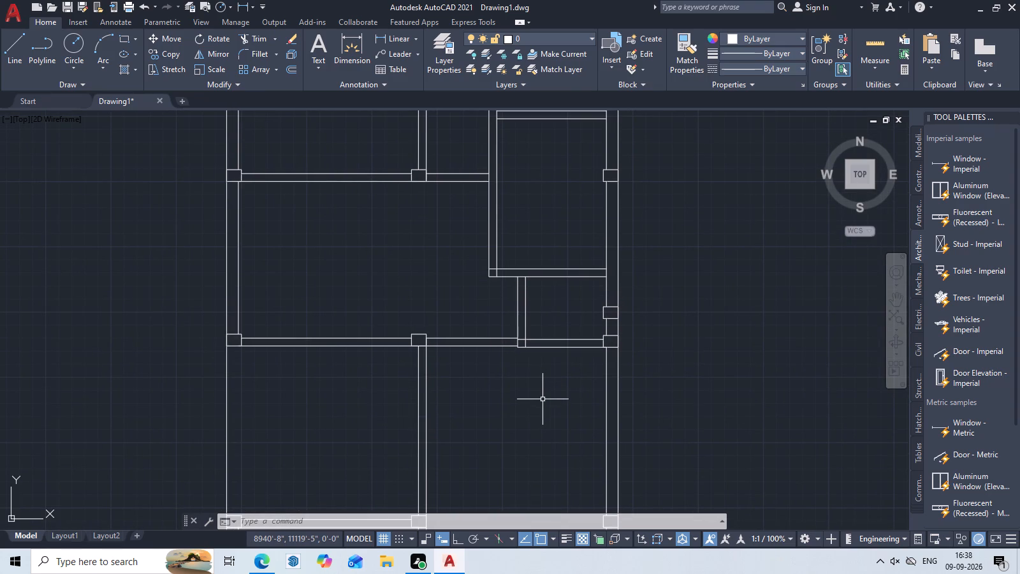
{"action": "scroll", "coordinate": [535, 348], "scroll_direction": "up", "scroll_amount": 3}
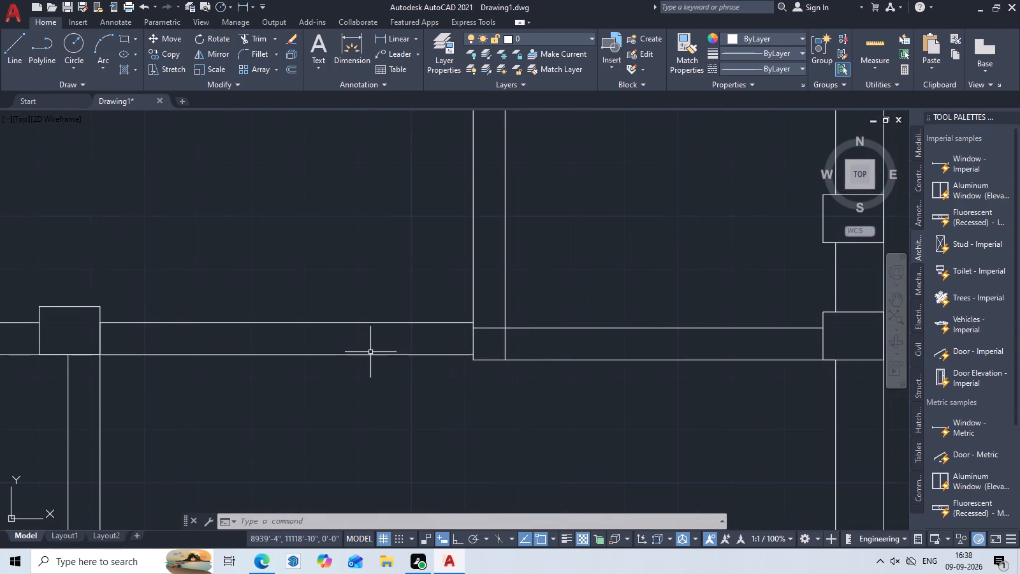
{"action": "scroll", "coordinate": [370, 352], "scroll_direction": "down", "scroll_amount": 2}
{"action": "scroll", "coordinate": [430, 429], "scroll_direction": "down", "scroll_amount": 1}
{"action": "scroll", "coordinate": [333, 388], "scroll_direction": "up", "scroll_amount": 2}
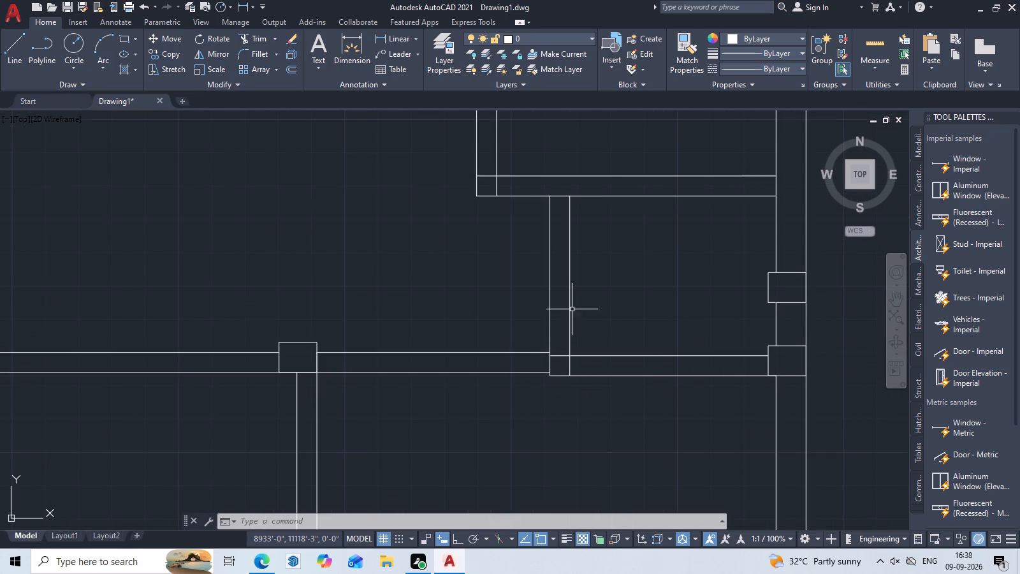
{"action": "left_click", "coordinate": [871, 40]}
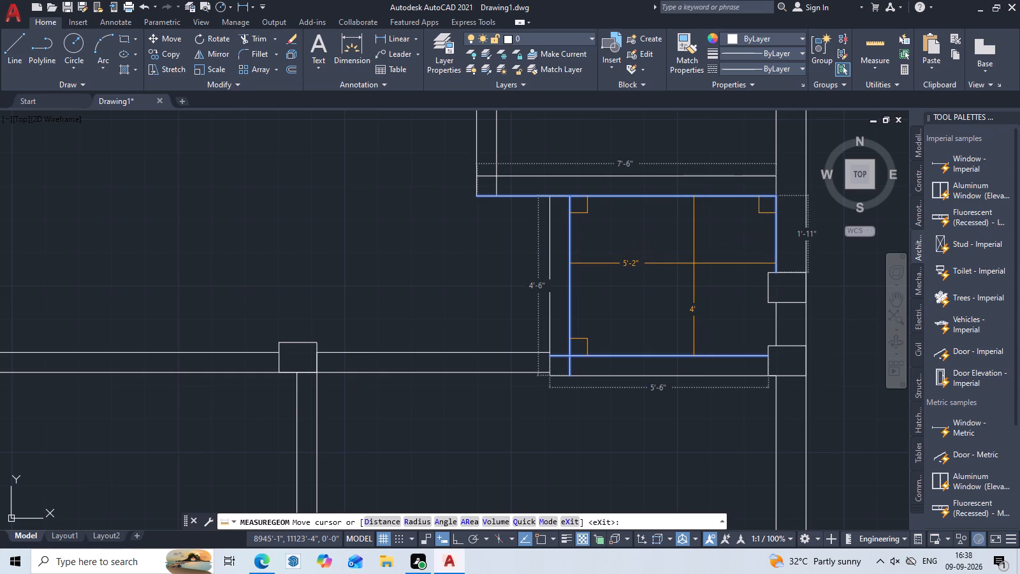
{"action": "scroll", "coordinate": [518, 293], "scroll_direction": "down", "scroll_amount": 1}
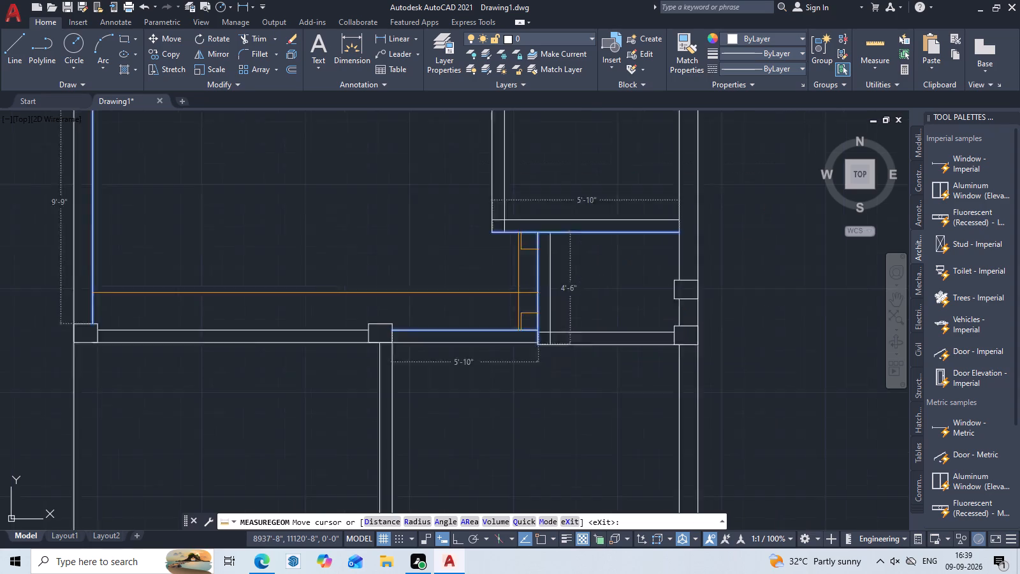
{"action": "scroll", "coordinate": [518, 293], "scroll_direction": "down", "scroll_amount": 1}
{"action": "middle_click_drag", "start_coordinate": [503, 302], "coordinate": [669, 246]}
{"action": "middle_click_drag", "start_coordinate": [532, 200], "coordinate": [513, 302]}
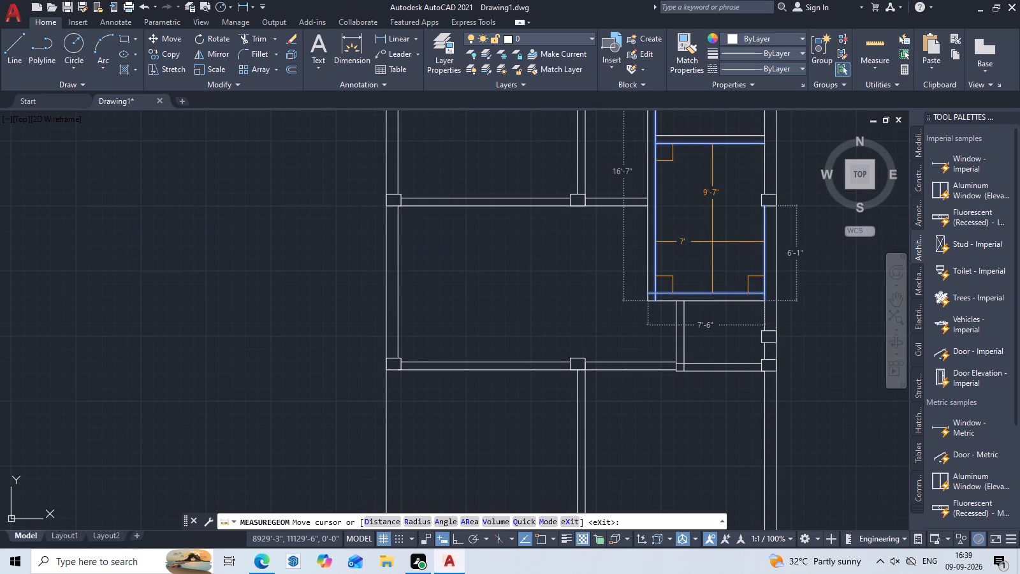
{"action": "key", "text": "Escape"}
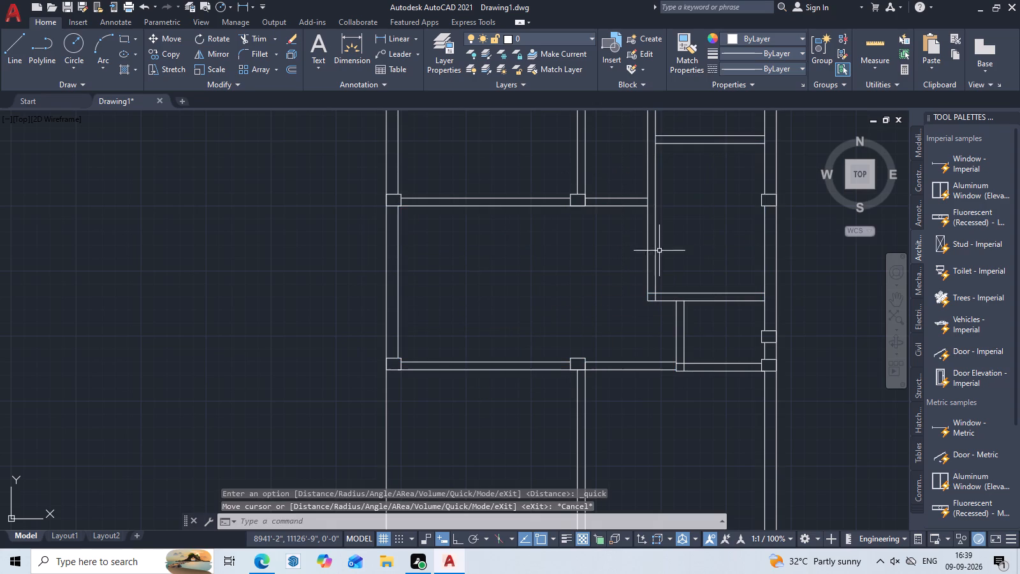
Extend the upper horizontal partition's lower line across the vertical partition to that partition's far face.
{"action": "middle_click_drag", "start_coordinate": [659, 251], "coordinate": [654, 300]}
{"action": "scroll", "coordinate": [653, 263], "scroll_direction": "up", "scroll_amount": 2}
{"action": "type", "text": "ex"}
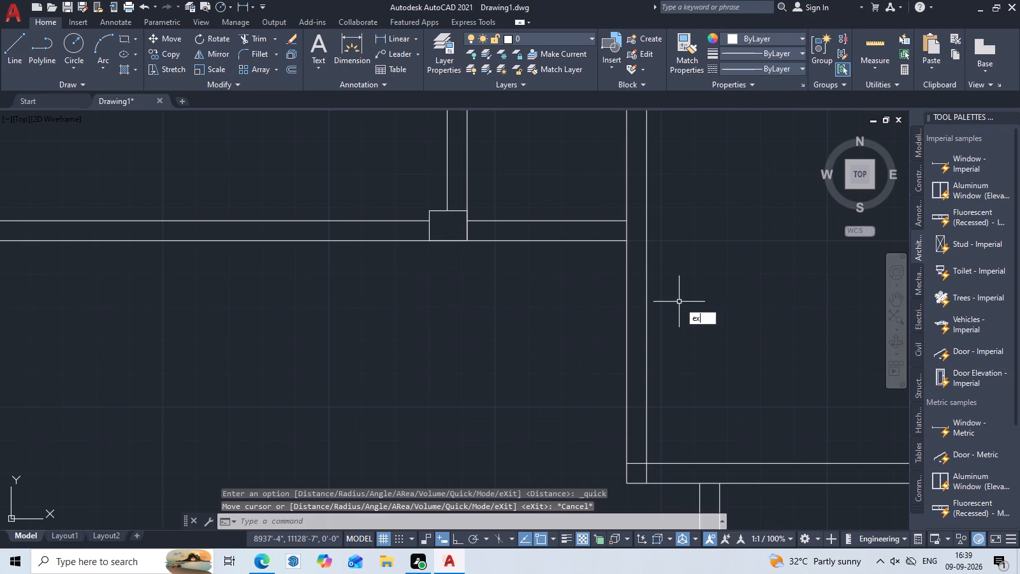
{"action": "key", "text": "space"}
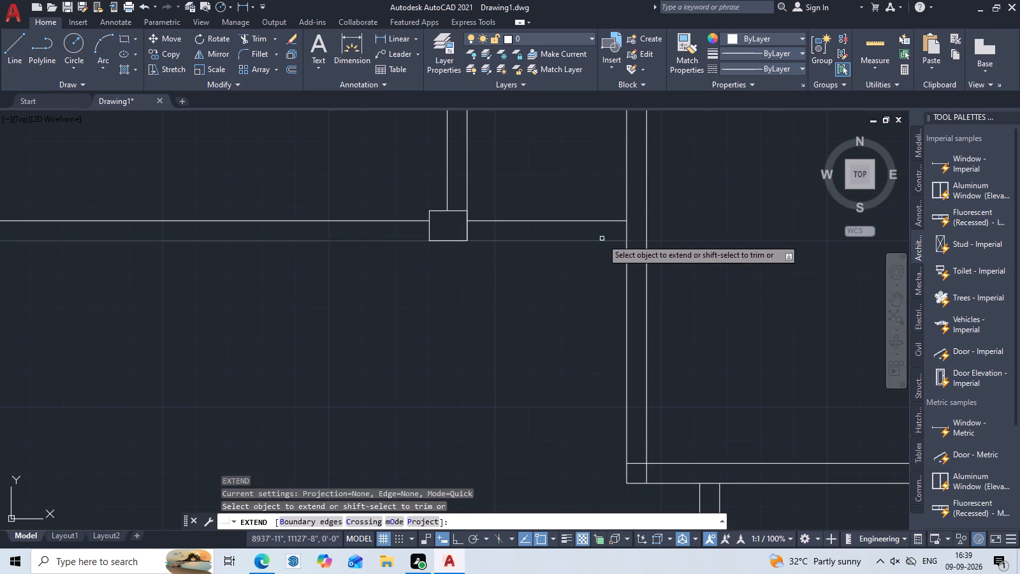
{"action": "left_click", "coordinate": [611, 240]}
{"action": "scroll", "coordinate": [687, 257], "scroll_direction": "down", "scroll_amount": 2}
{"action": "middle_click_drag", "start_coordinate": [719, 318], "coordinate": [708, 299]}
{"action": "key", "text": "Escape"}
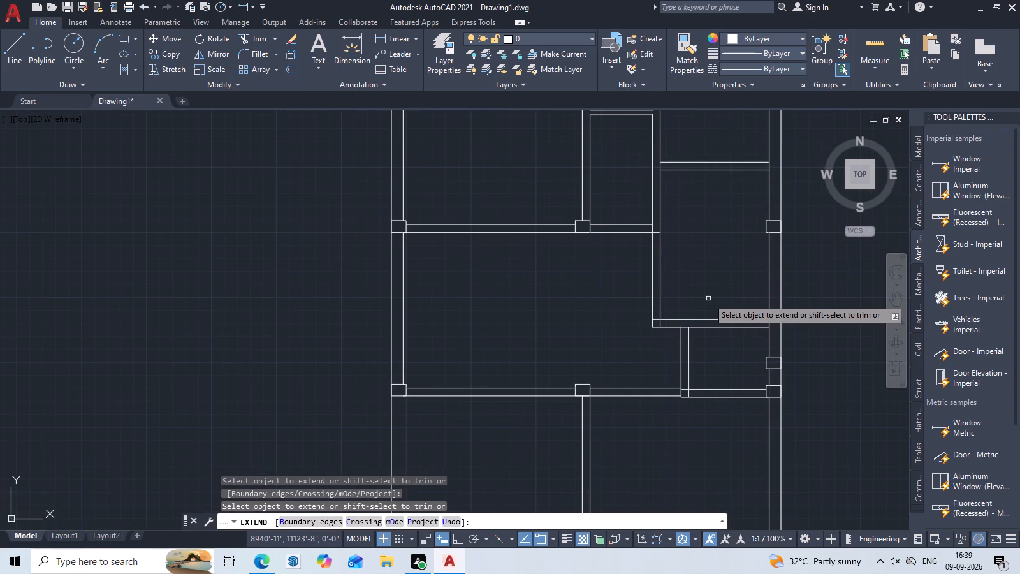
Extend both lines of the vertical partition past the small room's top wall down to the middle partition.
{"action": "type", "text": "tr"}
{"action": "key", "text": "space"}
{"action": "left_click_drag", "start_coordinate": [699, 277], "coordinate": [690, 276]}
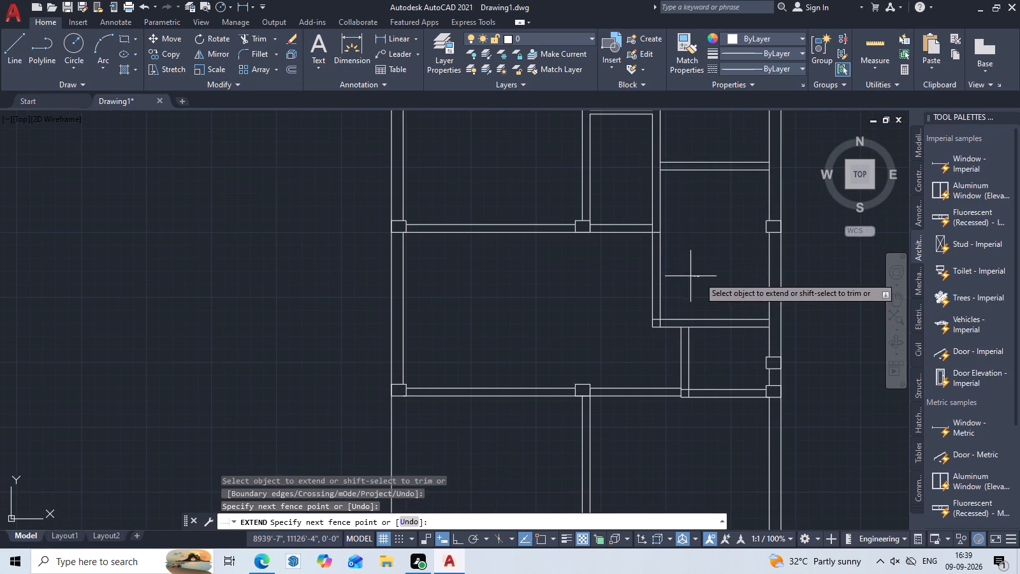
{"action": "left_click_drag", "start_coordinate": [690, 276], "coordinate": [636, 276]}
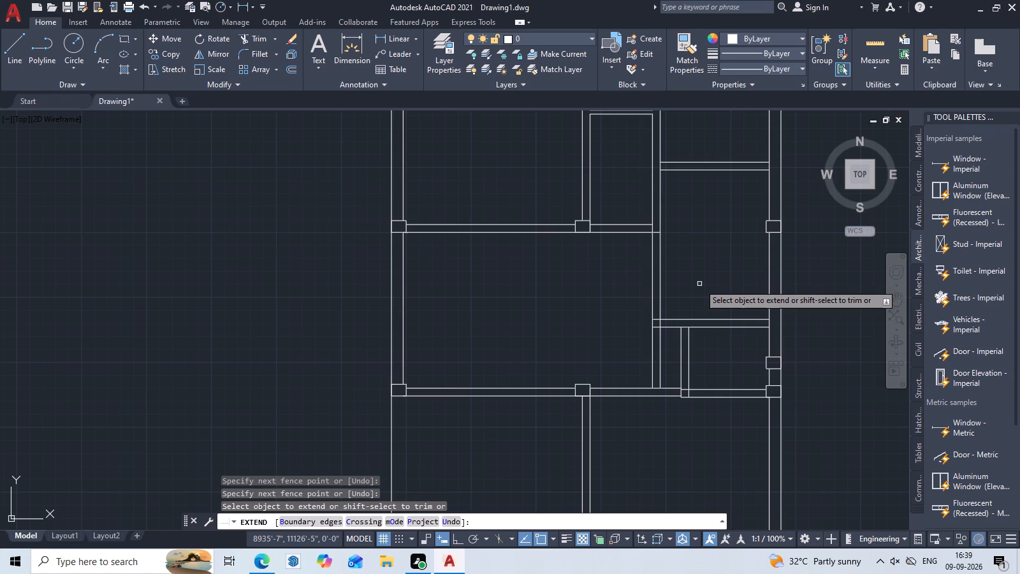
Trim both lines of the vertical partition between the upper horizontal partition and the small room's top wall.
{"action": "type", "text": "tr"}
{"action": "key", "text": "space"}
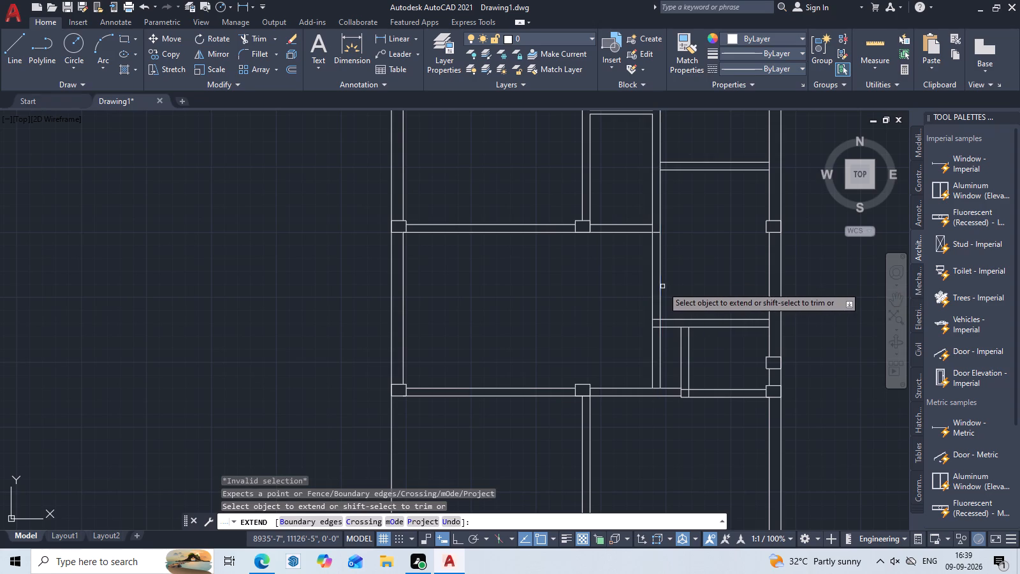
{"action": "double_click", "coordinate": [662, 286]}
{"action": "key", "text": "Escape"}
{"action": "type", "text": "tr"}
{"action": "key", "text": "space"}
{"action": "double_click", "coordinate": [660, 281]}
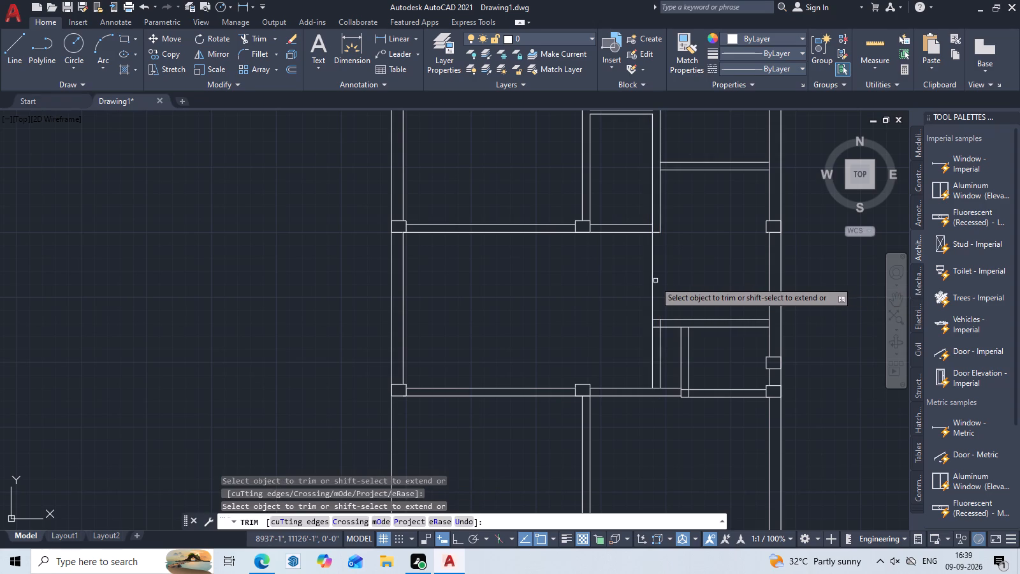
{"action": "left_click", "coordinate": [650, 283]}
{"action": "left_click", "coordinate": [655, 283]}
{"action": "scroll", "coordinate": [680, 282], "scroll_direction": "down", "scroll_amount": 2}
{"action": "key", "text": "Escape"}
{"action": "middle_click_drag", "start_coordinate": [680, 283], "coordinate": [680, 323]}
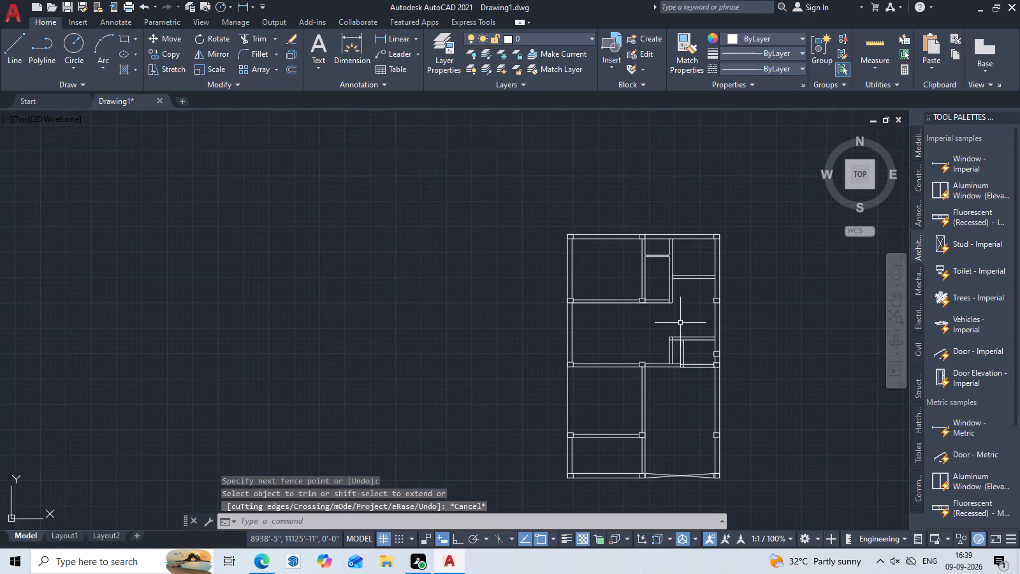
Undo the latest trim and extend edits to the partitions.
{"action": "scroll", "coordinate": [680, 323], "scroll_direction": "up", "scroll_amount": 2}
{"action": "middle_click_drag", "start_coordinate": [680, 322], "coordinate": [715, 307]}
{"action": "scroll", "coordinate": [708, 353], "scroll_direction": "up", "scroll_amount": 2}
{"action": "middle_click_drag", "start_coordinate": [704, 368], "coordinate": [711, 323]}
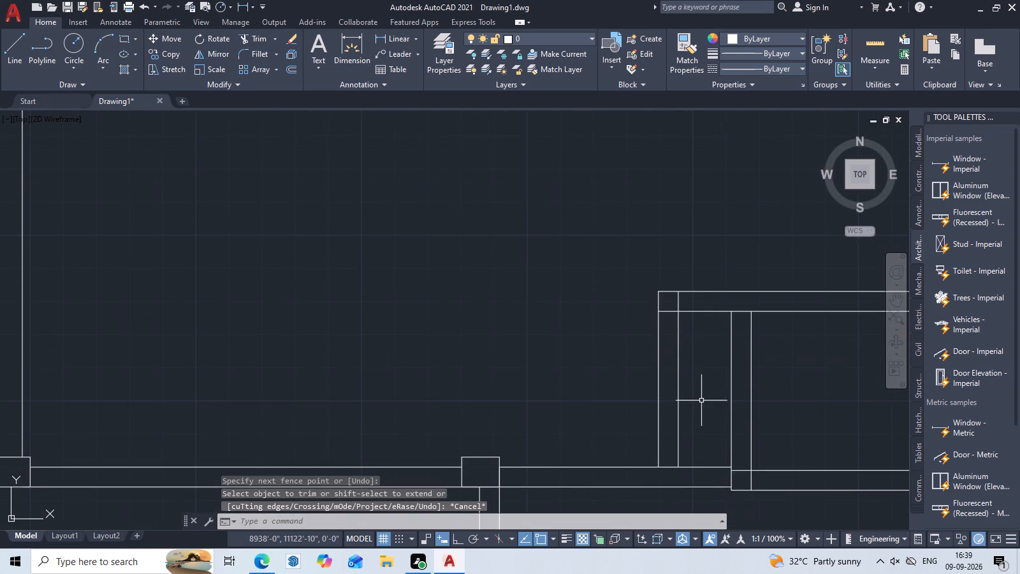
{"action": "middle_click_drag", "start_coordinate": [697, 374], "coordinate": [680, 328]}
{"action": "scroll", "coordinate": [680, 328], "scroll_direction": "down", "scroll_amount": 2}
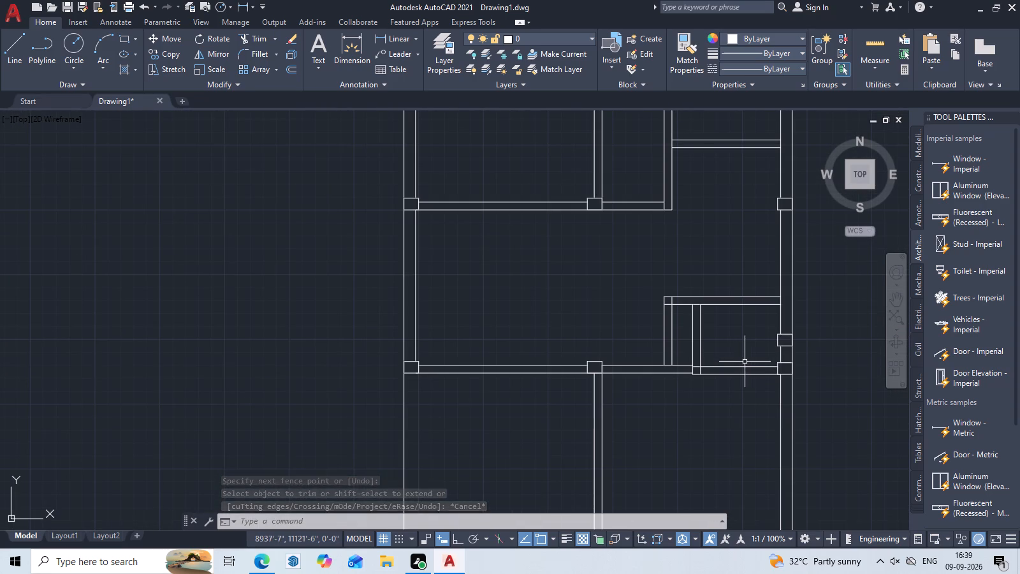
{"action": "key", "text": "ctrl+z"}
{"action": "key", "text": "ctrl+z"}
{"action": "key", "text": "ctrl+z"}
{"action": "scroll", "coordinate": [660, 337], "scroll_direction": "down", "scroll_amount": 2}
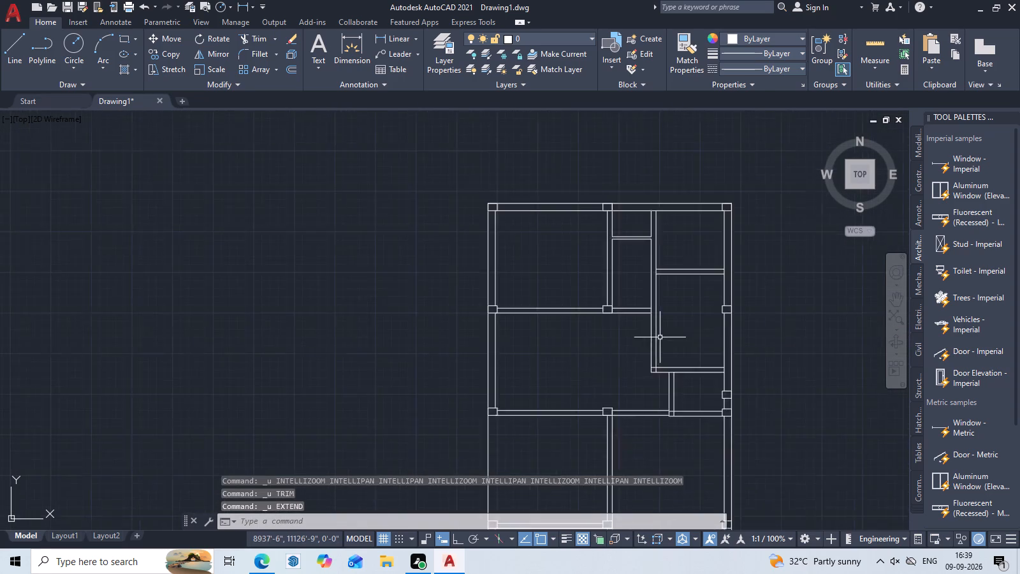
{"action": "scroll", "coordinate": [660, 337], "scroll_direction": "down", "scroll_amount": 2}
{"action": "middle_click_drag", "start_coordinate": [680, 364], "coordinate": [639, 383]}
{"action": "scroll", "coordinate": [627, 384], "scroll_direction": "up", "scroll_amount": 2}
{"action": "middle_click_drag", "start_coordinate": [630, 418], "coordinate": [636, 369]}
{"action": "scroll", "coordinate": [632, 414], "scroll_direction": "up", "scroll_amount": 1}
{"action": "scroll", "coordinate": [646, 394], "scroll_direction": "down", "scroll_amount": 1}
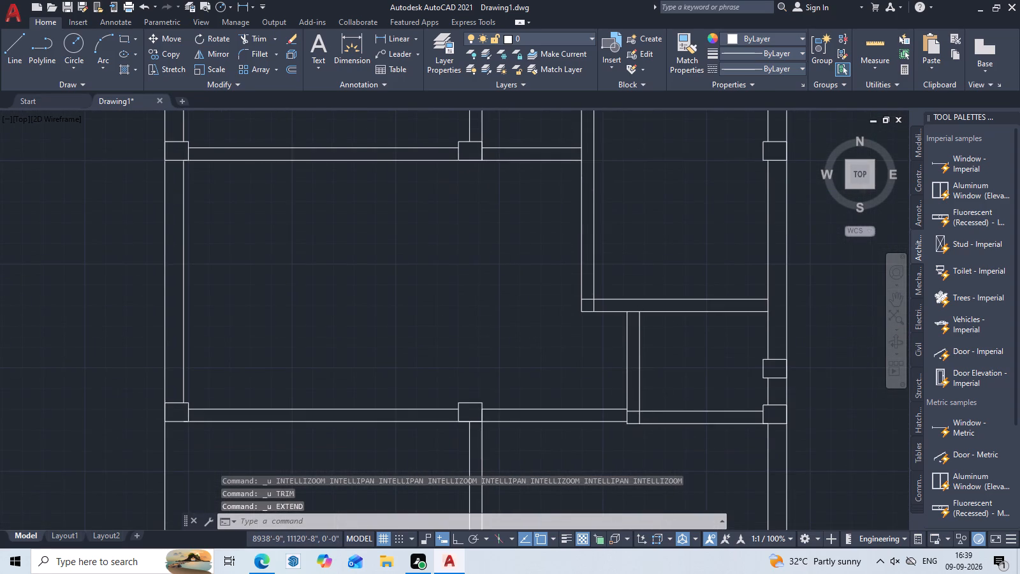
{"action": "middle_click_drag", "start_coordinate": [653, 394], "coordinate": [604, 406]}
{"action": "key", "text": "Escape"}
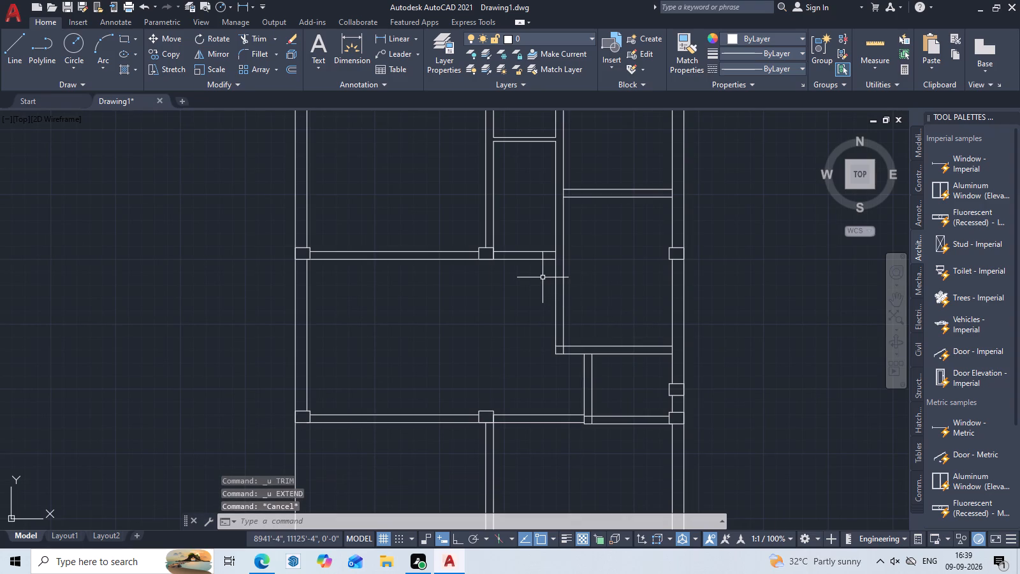
Extend both lines of the upper horizontal partition across the vertical partition to its far face.
{"action": "type", "text": "ex"}
{"action": "key", "text": "space"}
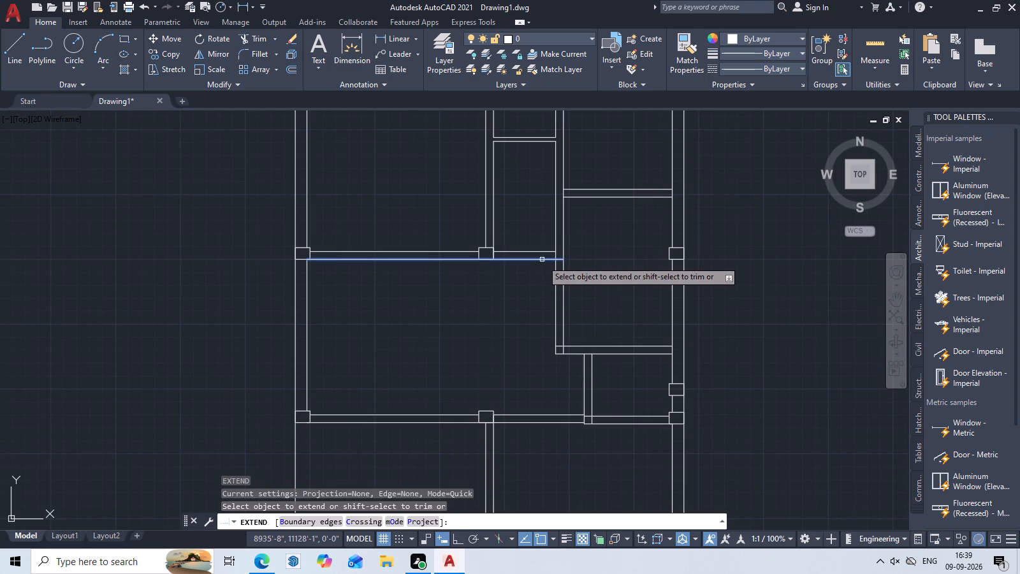
{"action": "left_click", "coordinate": [542, 260]}
{"action": "left_click", "coordinate": [549, 253]}
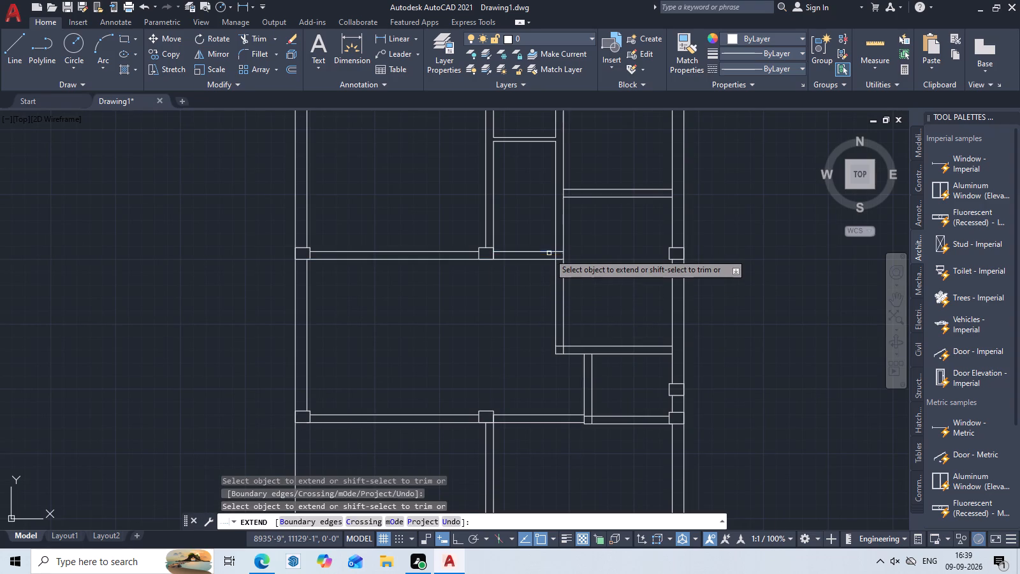
{"action": "key", "text": "Escape"}
Trim both vertical partition lines between the upper horizontal partition and the small room's top wall.
{"action": "type", "text": "tr"}
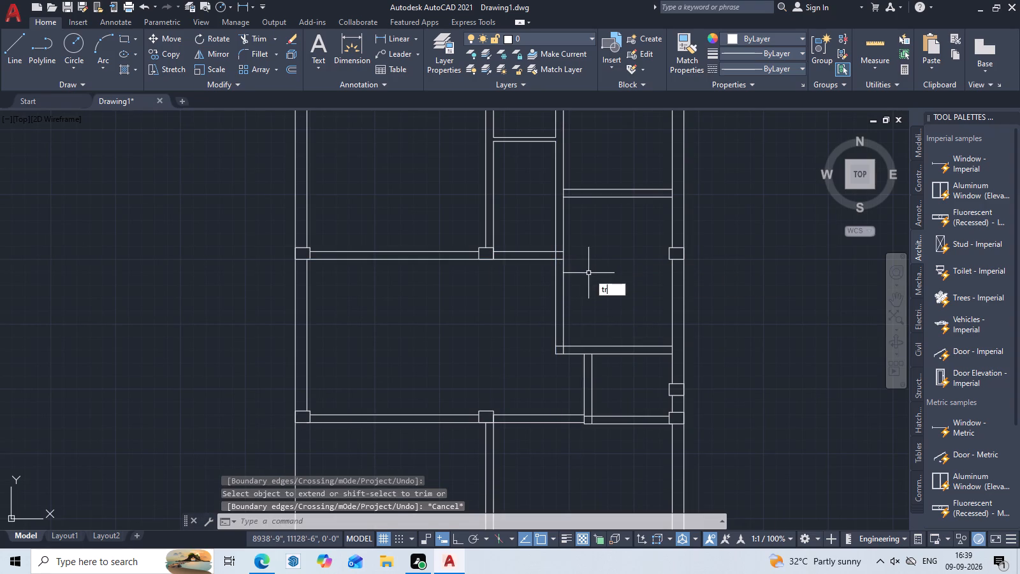
{"action": "key", "text": "space"}
{"action": "left_click", "coordinate": [564, 291]}
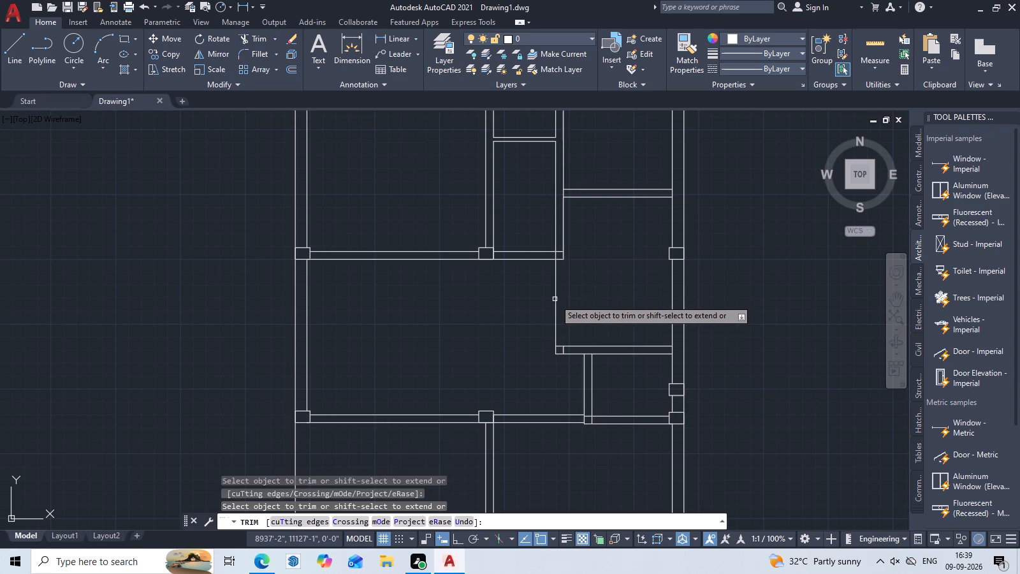
{"action": "left_click", "coordinate": [555, 299]}
Trim the leftover lines inside the free end of the small room's top wall and the upper partition's corner.
{"action": "scroll", "coordinate": [567, 355], "scroll_direction": "up", "scroll_amount": 2}
{"action": "left_click", "coordinate": [555, 342]}
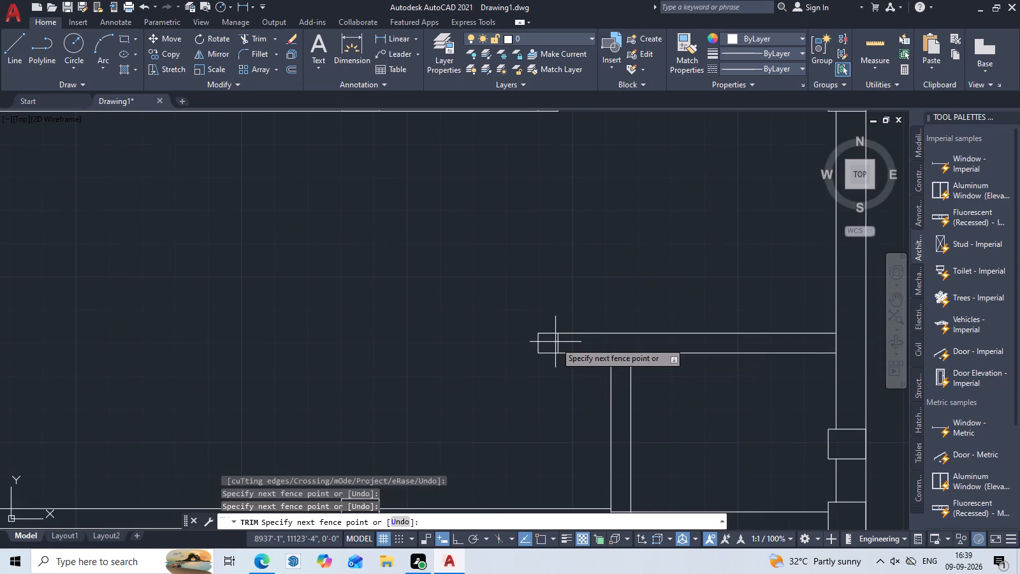
{"action": "left_click", "coordinate": [563, 342]}
{"action": "scroll", "coordinate": [564, 342], "scroll_direction": "down", "scroll_amount": 4}
{"action": "middle_click_drag", "start_coordinate": [588, 331], "coordinate": [584, 348]}
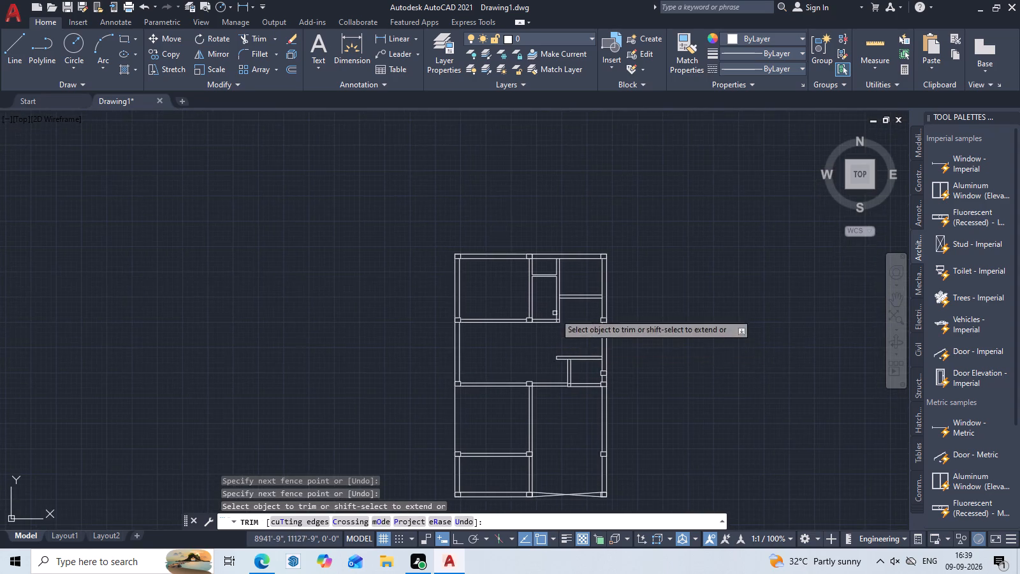
{"action": "scroll", "coordinate": [555, 311], "scroll_direction": "up", "scroll_amount": 4}
{"action": "scroll", "coordinate": [569, 360], "scroll_direction": "up", "scroll_amount": 3}
{"action": "left_click_drag", "start_coordinate": [597, 284], "coordinate": [560, 357]}
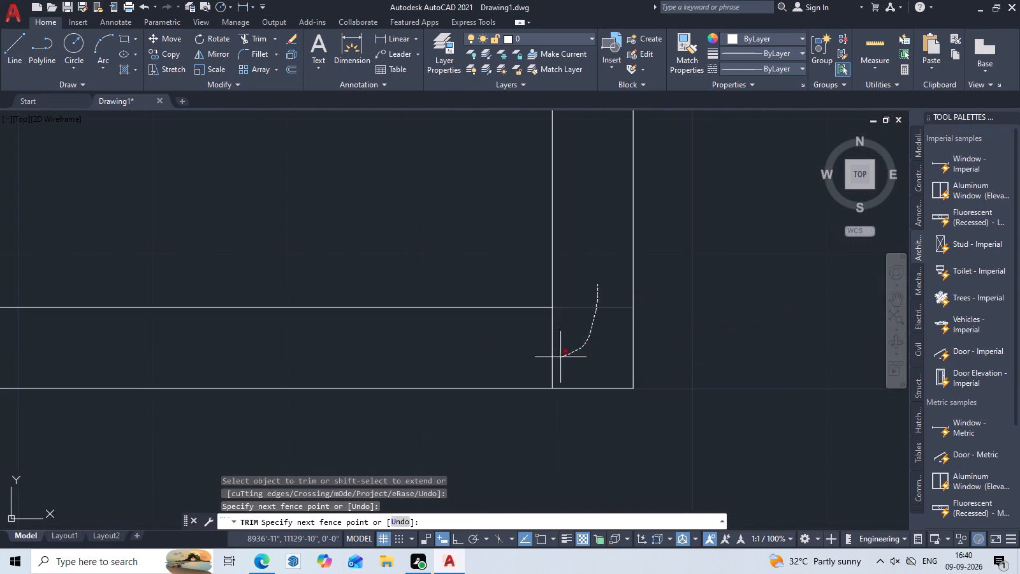
{"action": "left_click_drag", "start_coordinate": [560, 357], "coordinate": [534, 360]}
{"action": "scroll", "coordinate": [538, 355], "scroll_direction": "down", "scroll_amount": 5}
{"action": "middle_click_drag", "start_coordinate": [601, 365], "coordinate": [623, 269]}
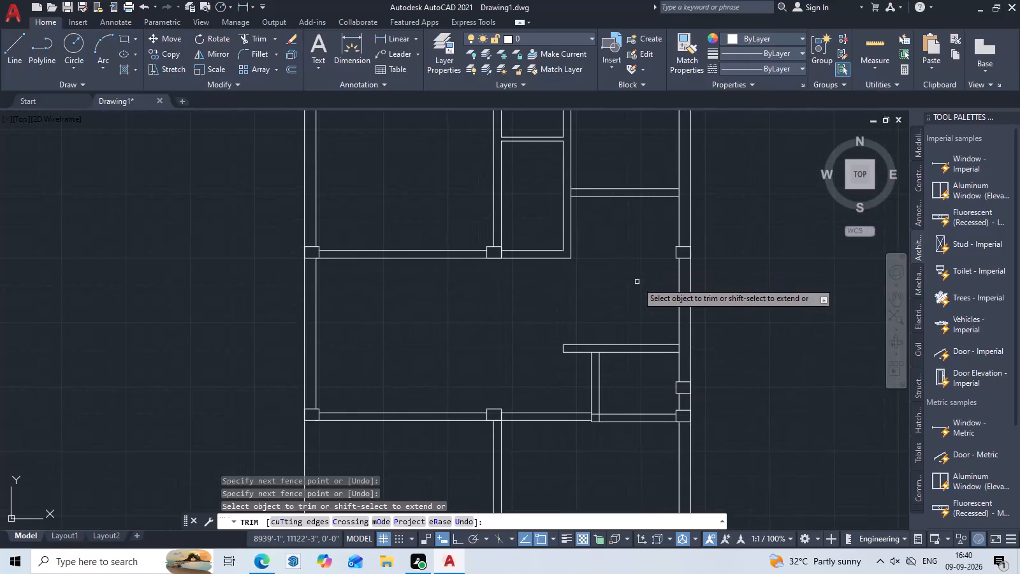
{"action": "key", "text": "Escape"}
Quick-measure the hall's width and its distances to the small room's vertical partition and top wall end.
{"action": "left_click", "coordinate": [868, 50]}
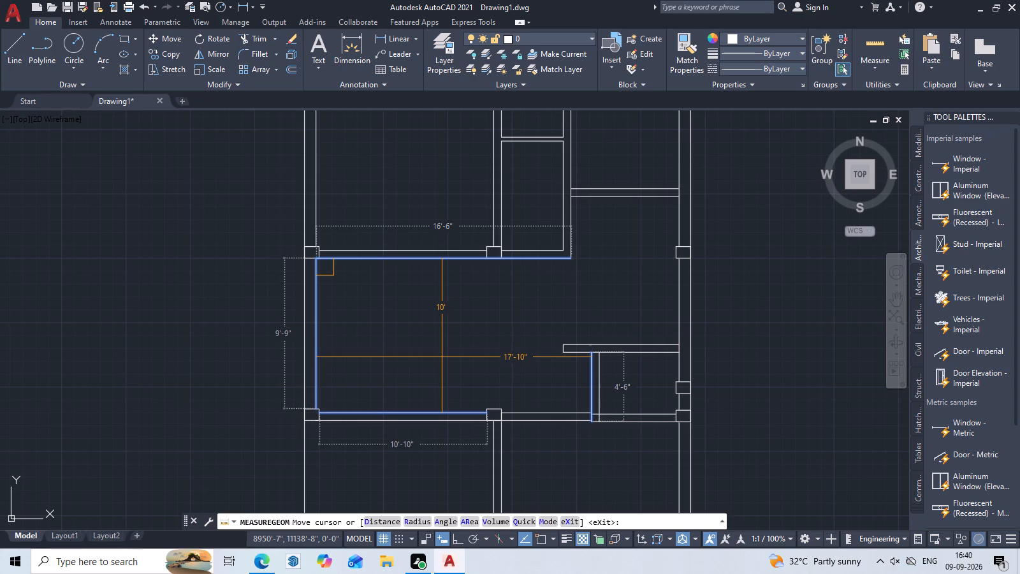
{"action": "key", "text": "Escape"}
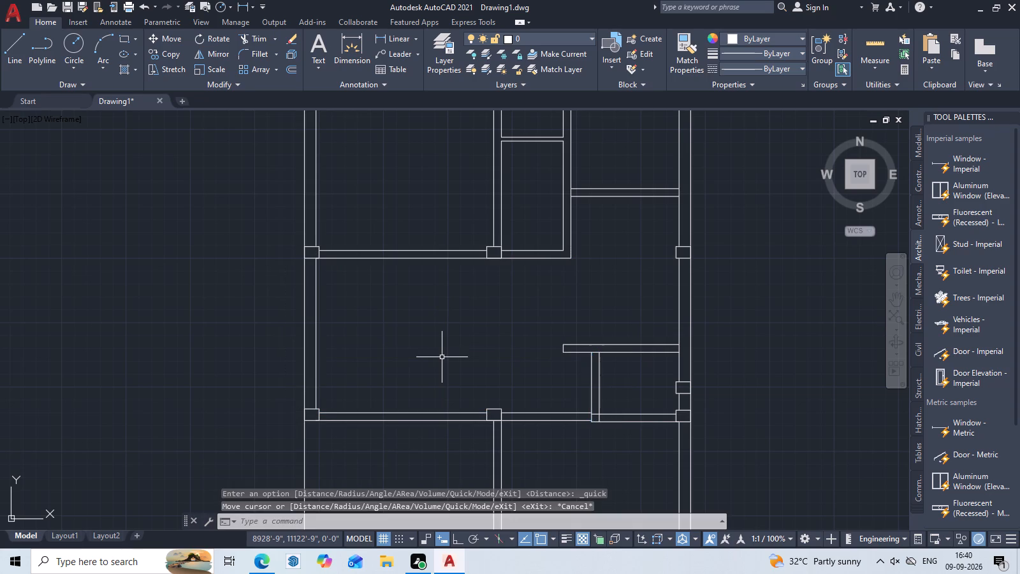
{"action": "left_click", "coordinate": [869, 47]}
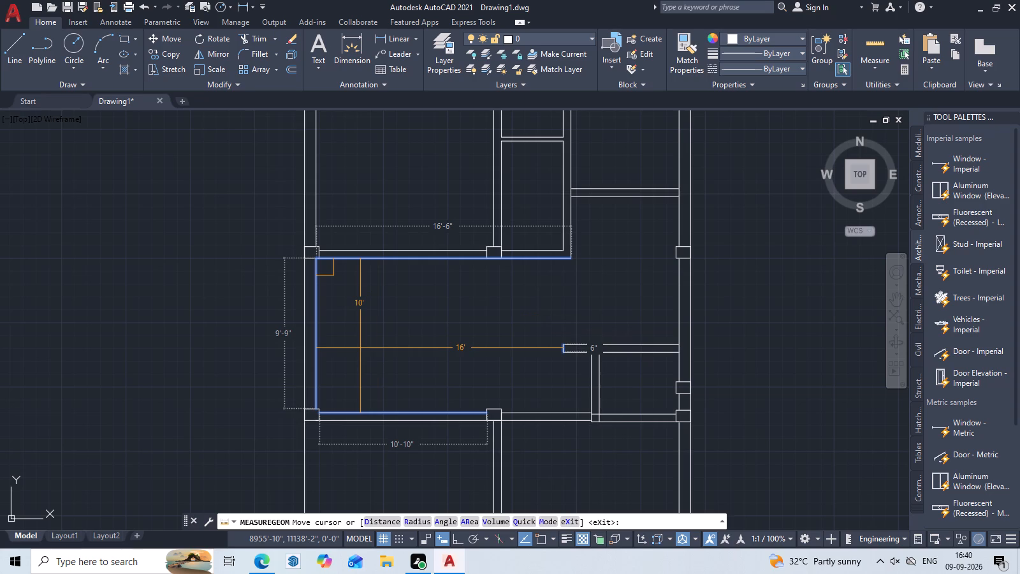
{"action": "key", "text": "Escape"}
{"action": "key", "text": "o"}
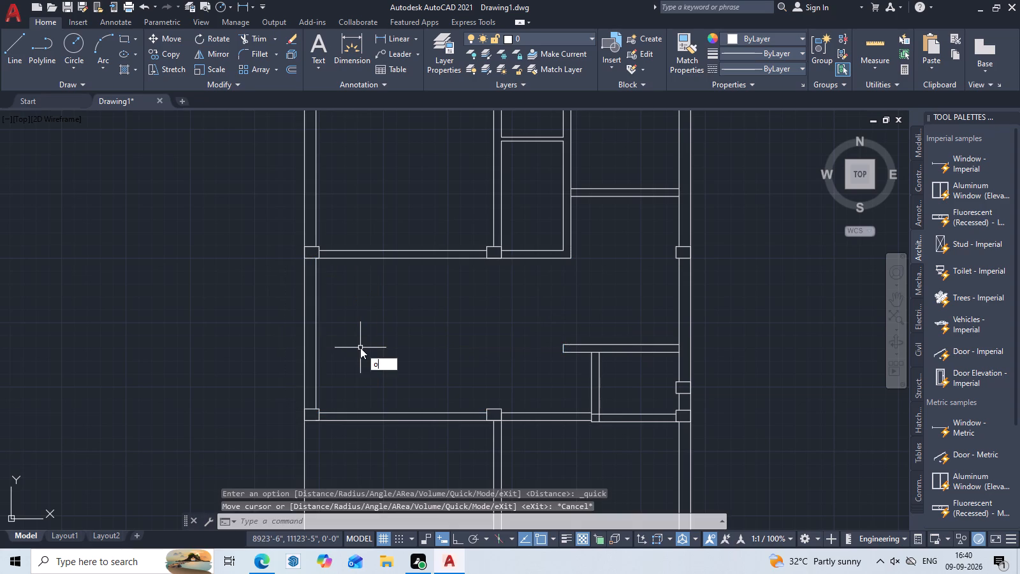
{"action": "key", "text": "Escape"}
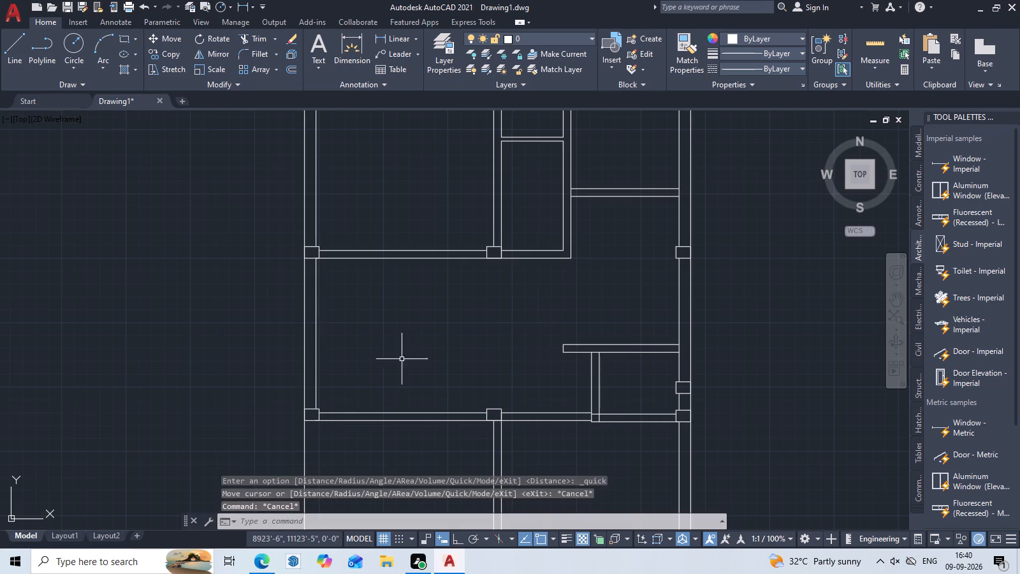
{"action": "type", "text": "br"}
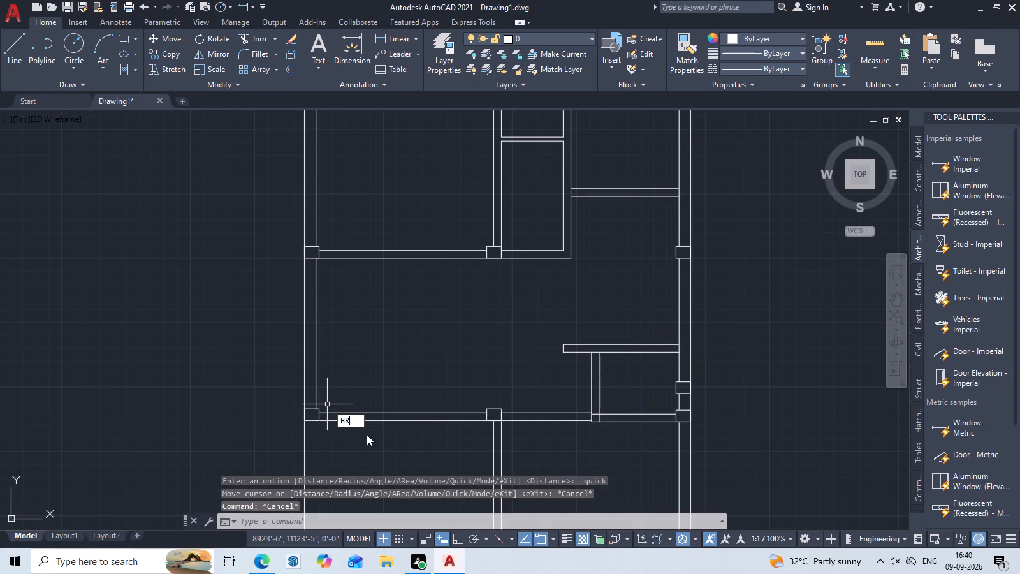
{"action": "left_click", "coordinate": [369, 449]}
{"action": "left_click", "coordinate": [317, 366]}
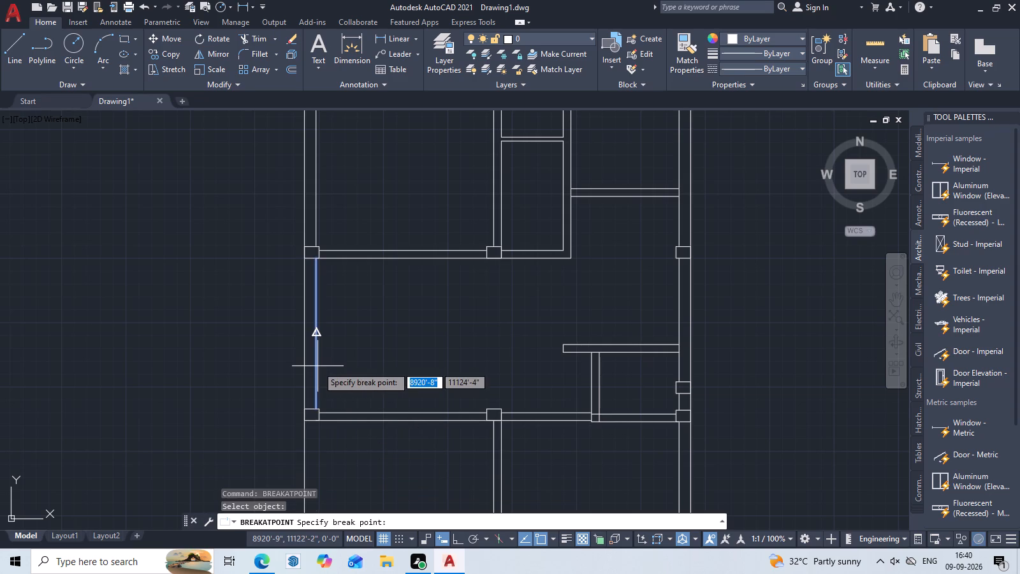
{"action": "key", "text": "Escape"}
Offset the left outer wall's inner line in the hall 18'2" towards the small room.
{"action": "type", "text": "o 18"}
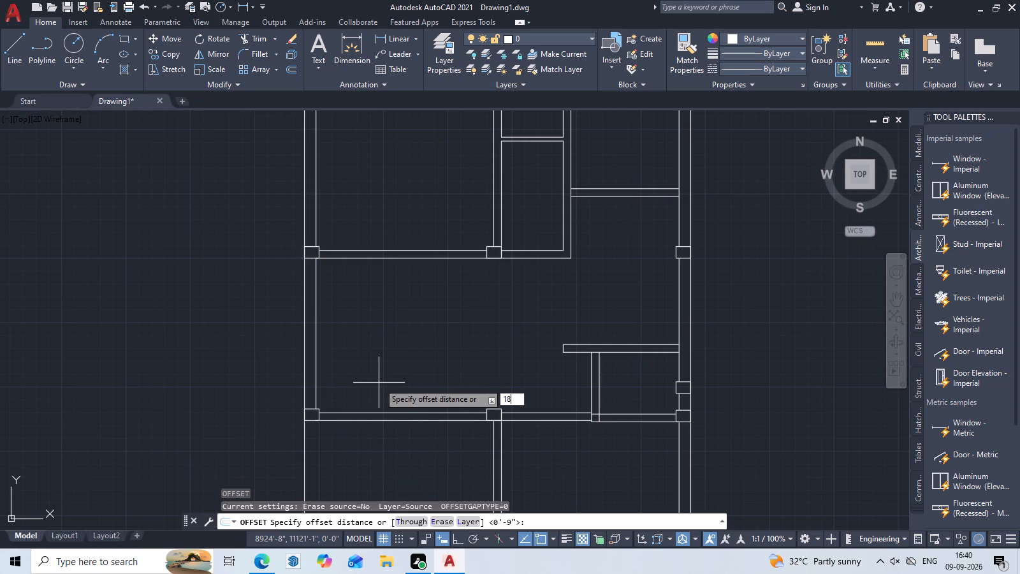
{"action": "type", "text": "'2\""}
{"action": "key", "text": "space"}
{"action": "left_click", "coordinate": [316, 357]}
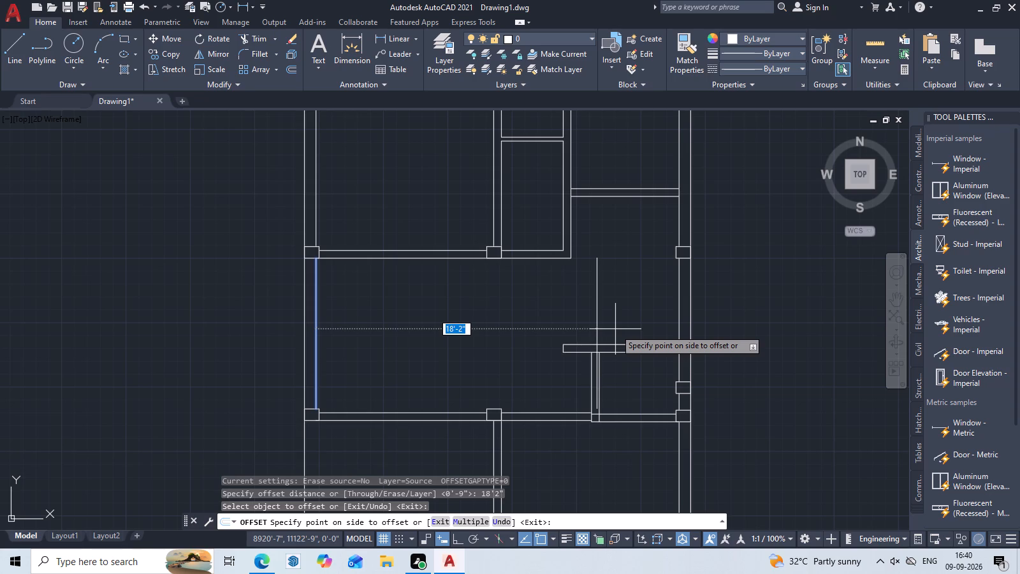
{"action": "left_click", "coordinate": [615, 329]}
{"action": "scroll", "coordinate": [619, 372], "scroll_direction": "up", "scroll_amount": 2}
{"action": "middle_click_drag", "start_coordinate": [619, 372], "coordinate": [619, 348]}
{"action": "key", "text": "Escape"}
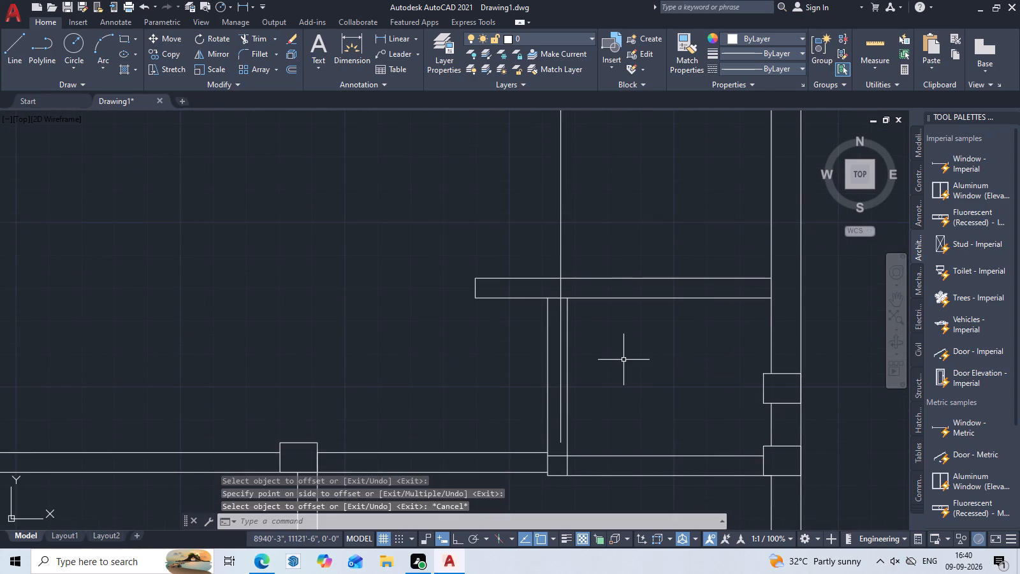
Trim away both lines of the small room's vertical partition between its top wall and the middle partition.
{"action": "type", "text": "tr"}
{"action": "key", "text": "space"}
{"action": "double_click", "coordinate": [566, 401]}
{"action": "left_click", "coordinate": [546, 401]}
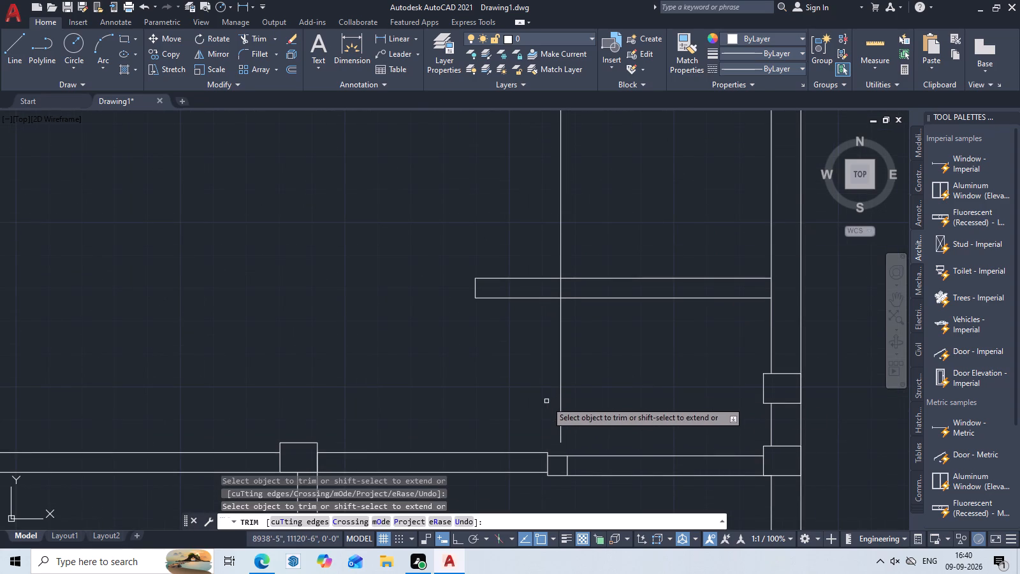
Trim the small room's top wall back to the offset line and remove that line above and below the wall.
{"action": "left_click_drag", "start_coordinate": [533, 269], "coordinate": [500, 334]}
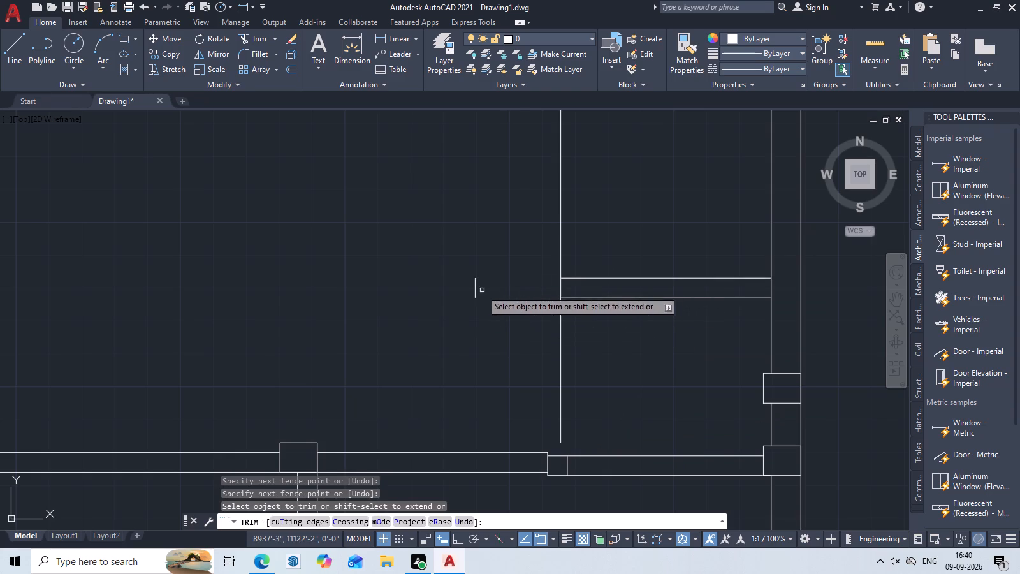
{"action": "left_click", "coordinate": [476, 286]}
{"action": "left_click", "coordinate": [562, 247]}
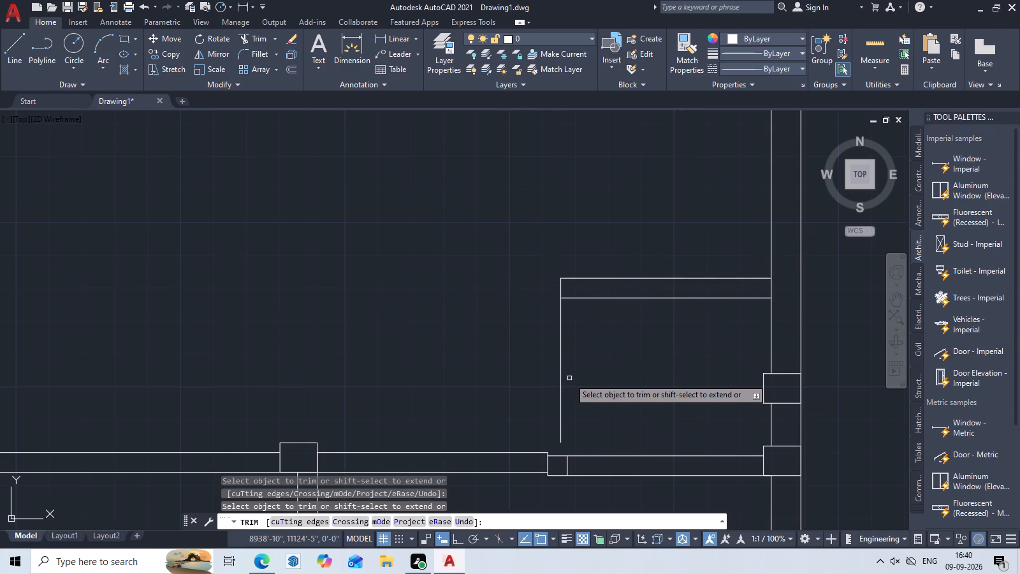
{"action": "left_click", "coordinate": [562, 365]}
{"action": "scroll", "coordinate": [565, 365], "scroll_direction": "down", "scroll_amount": 1}
{"action": "middle_click_drag", "start_coordinate": [586, 367], "coordinate": [551, 376]}
{"action": "key", "text": "Escape"}
Quick-measure the length and thickness of the small room's shortened top wall.
{"action": "middle_click_drag", "start_coordinate": [646, 385], "coordinate": [596, 386]}
{"action": "scroll", "coordinate": [626, 372], "scroll_direction": "down", "scroll_amount": 2}
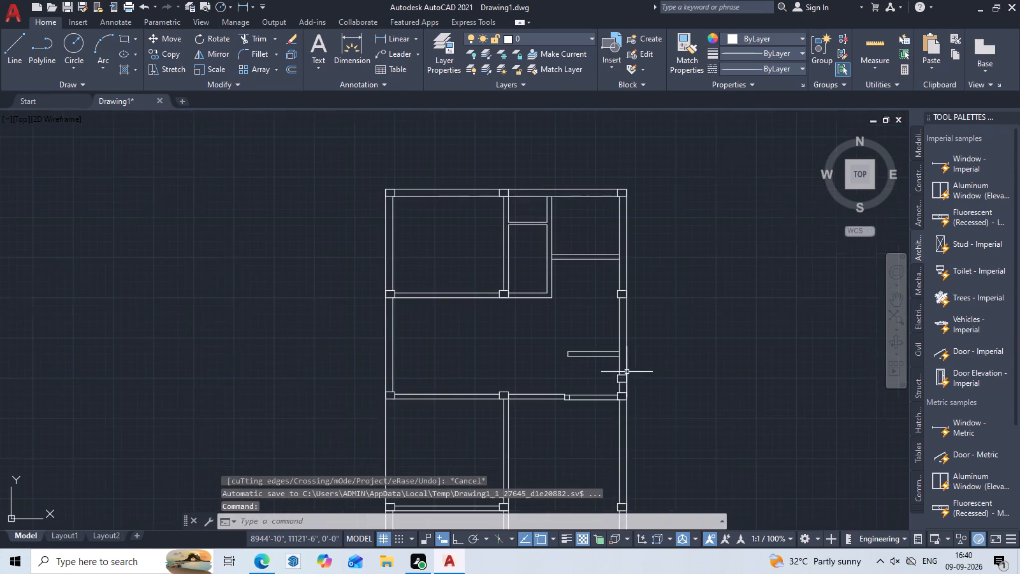
{"action": "middle_click_drag", "start_coordinate": [634, 372], "coordinate": [614, 367]}
{"action": "left_click", "coordinate": [878, 36]}
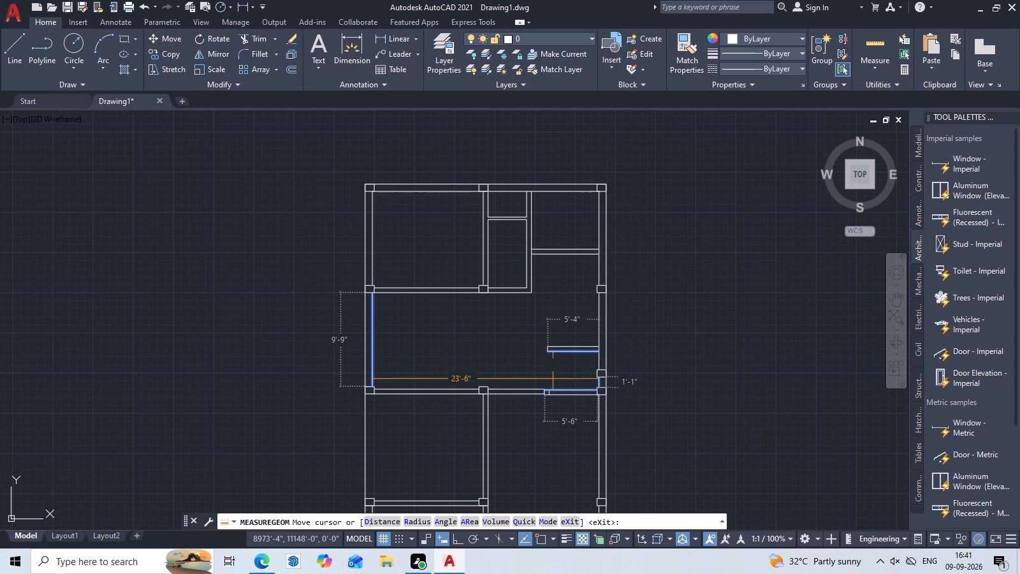
{"action": "scroll", "coordinate": [576, 361], "scroll_direction": "up", "scroll_amount": 3}
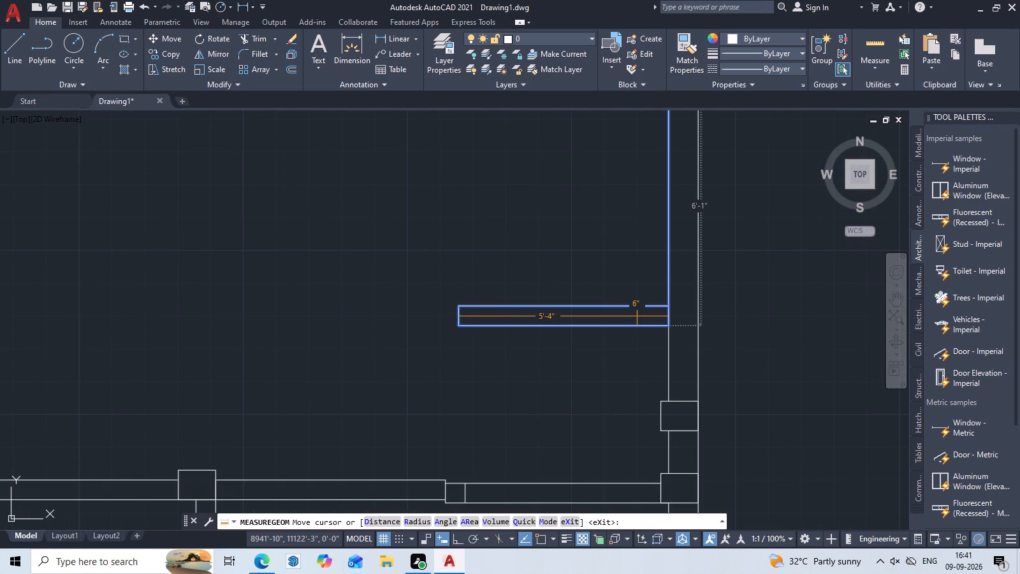
{"action": "key", "text": "Escape"}
Quick-measure the hall's width and the clear gap between the small room's top wall and the middle partition.
{"action": "scroll", "coordinate": [636, 317], "scroll_direction": "down", "scroll_amount": 2}
{"action": "middle_click_drag", "start_coordinate": [622, 371], "coordinate": [622, 256]}
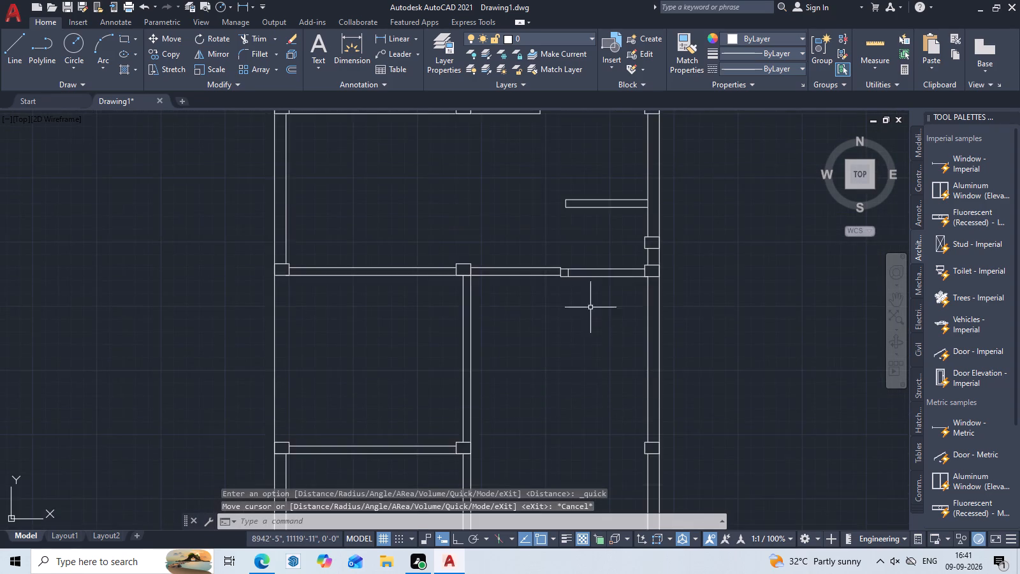
{"action": "scroll", "coordinate": [583, 294], "scroll_direction": "up", "scroll_amount": 1}
{"action": "middle_click_drag", "start_coordinate": [581, 307], "coordinate": [579, 360]}
{"action": "scroll", "coordinate": [572, 334], "scroll_direction": "up", "scroll_amount": 2}
{"action": "scroll", "coordinate": [572, 347], "scroll_direction": "down", "scroll_amount": 2}
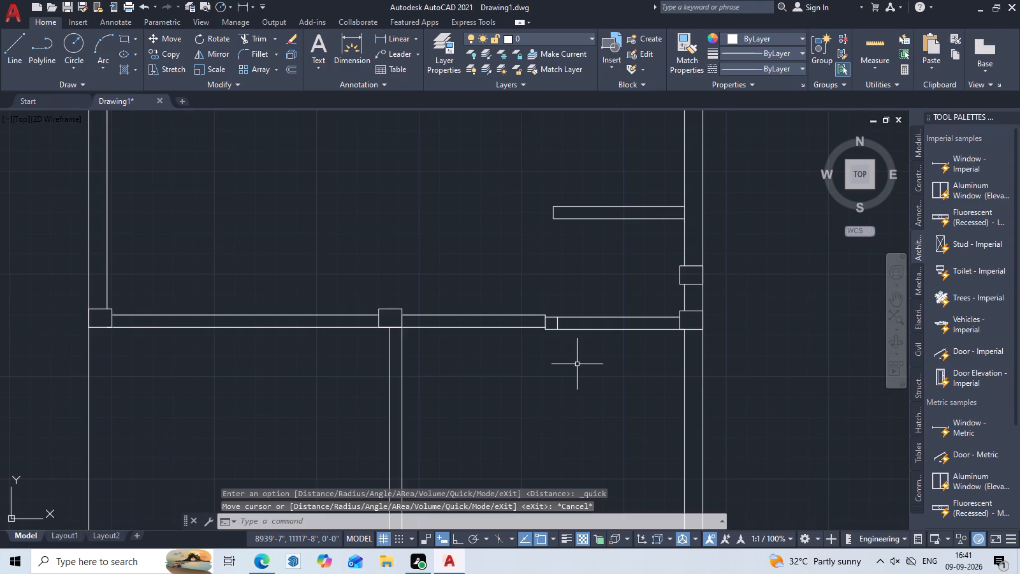
{"action": "middle_click_drag", "start_coordinate": [576, 386], "coordinate": [576, 393]}
{"action": "scroll", "coordinate": [571, 335], "scroll_direction": "up", "scroll_amount": 2}
{"action": "scroll", "coordinate": [614, 301], "scroll_direction": "down", "scroll_amount": 2}
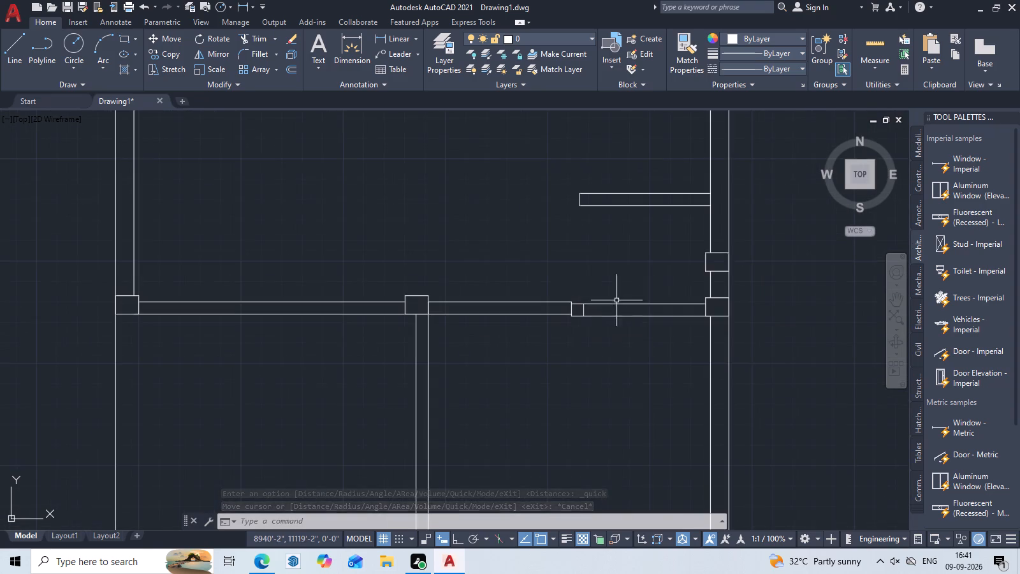
{"action": "left_click", "coordinate": [864, 46]}
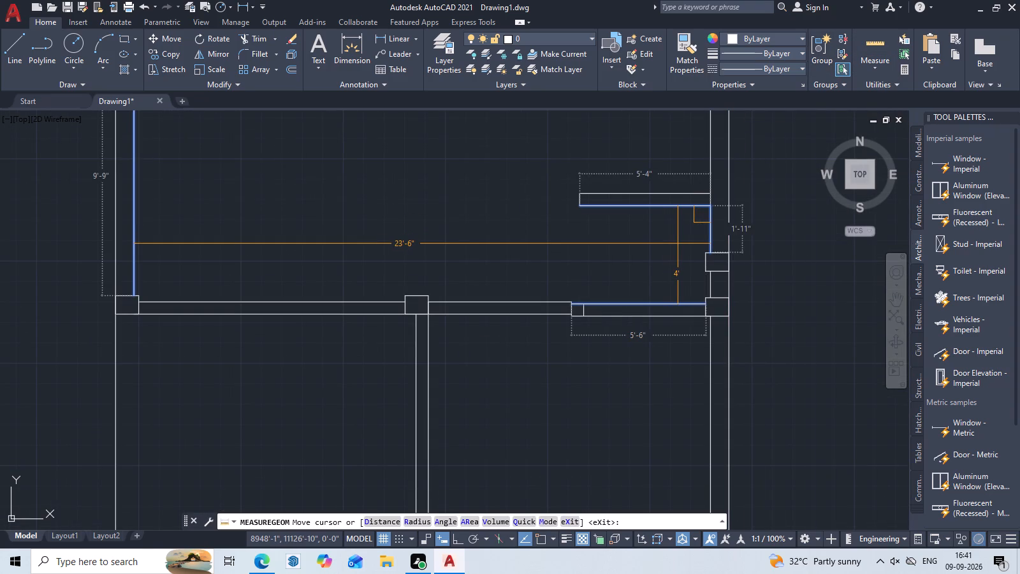
{"action": "key", "text": "Escape"}
{"action": "scroll", "coordinate": [678, 244], "scroll_direction": "down", "scroll_amount": 2}
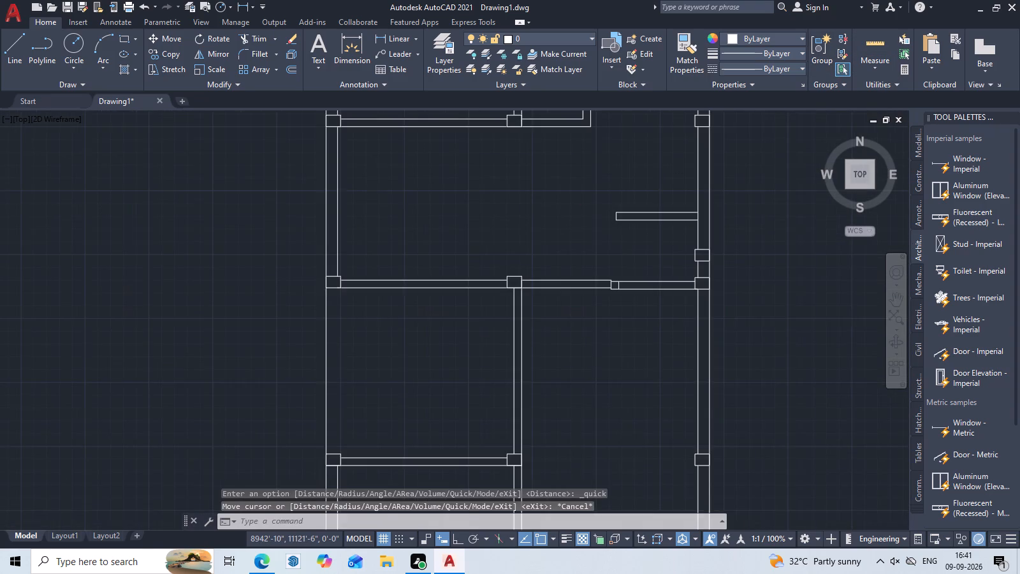
{"action": "middle_click_drag", "start_coordinate": [678, 244], "coordinate": [627, 404]}
{"action": "left_click", "coordinate": [877, 50]}
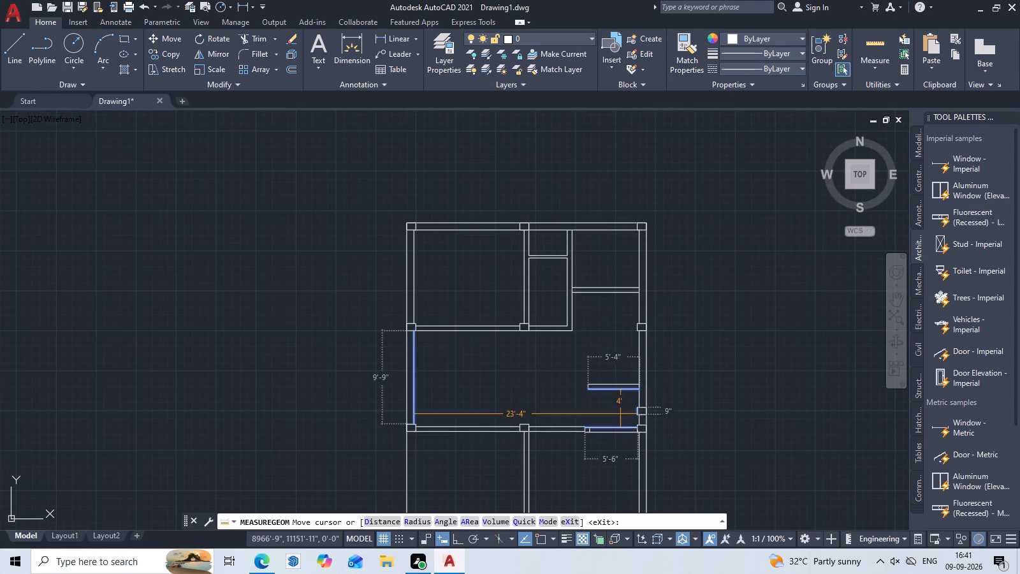
{"action": "scroll", "coordinate": [609, 434], "scroll_direction": "up", "scroll_amount": 3}
{"action": "middle_click_drag", "start_coordinate": [609, 428], "coordinate": [616, 398]}
{"action": "key", "text": "Escape"}
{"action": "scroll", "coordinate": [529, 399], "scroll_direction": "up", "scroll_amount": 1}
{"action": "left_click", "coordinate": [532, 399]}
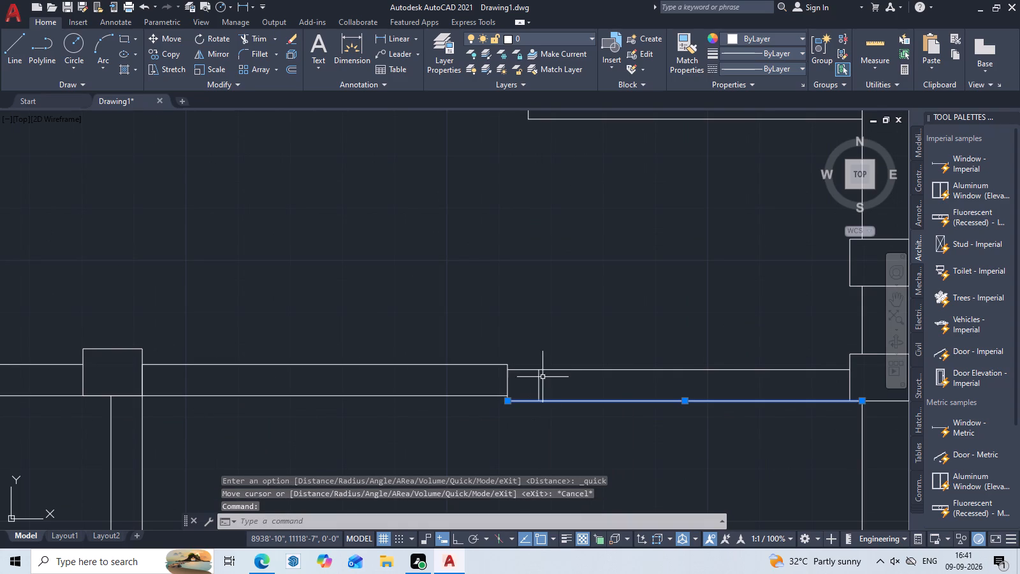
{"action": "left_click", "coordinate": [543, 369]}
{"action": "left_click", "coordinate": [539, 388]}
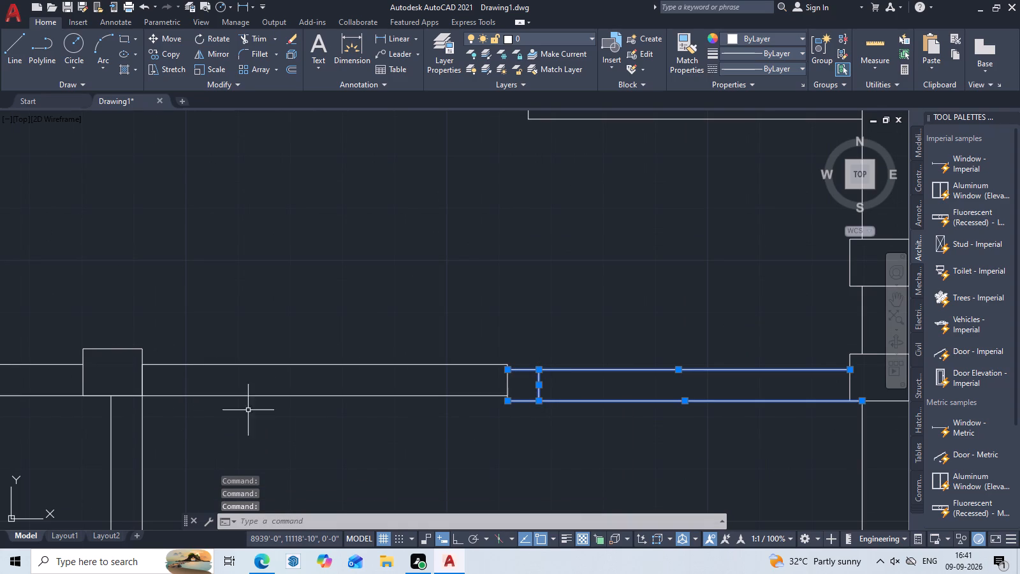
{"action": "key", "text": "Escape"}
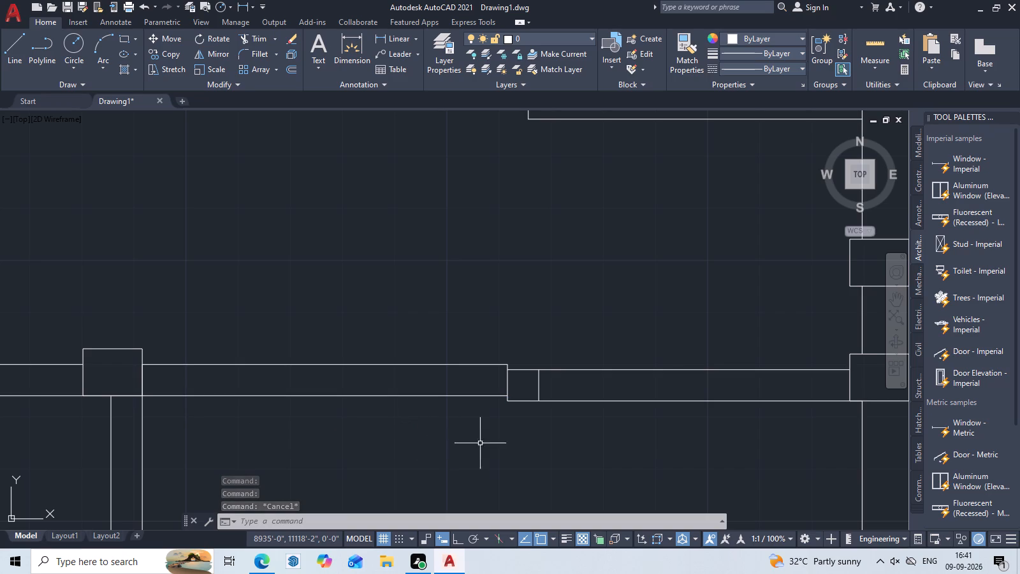
Erase the misaligned stretch of middle partition below the small room, including both horizontal lines and its short vertical line.
{"action": "scroll", "coordinate": [630, 402], "scroll_direction": "down", "scroll_amount": 2}
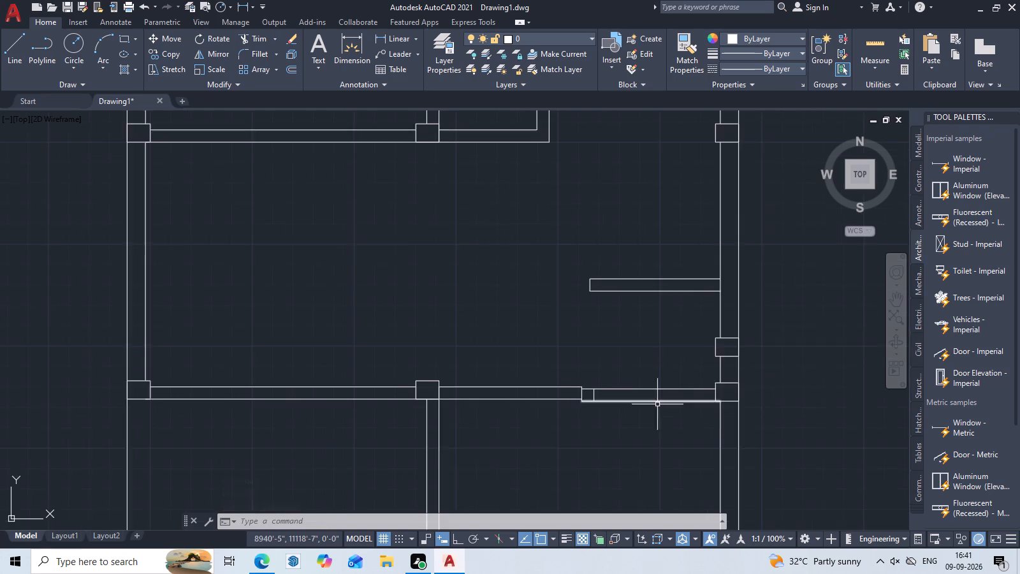
{"action": "middle_click_drag", "start_coordinate": [658, 411], "coordinate": [605, 422]}
{"action": "left_click", "coordinate": [617, 410]}
{"action": "left_click", "coordinate": [610, 399]}
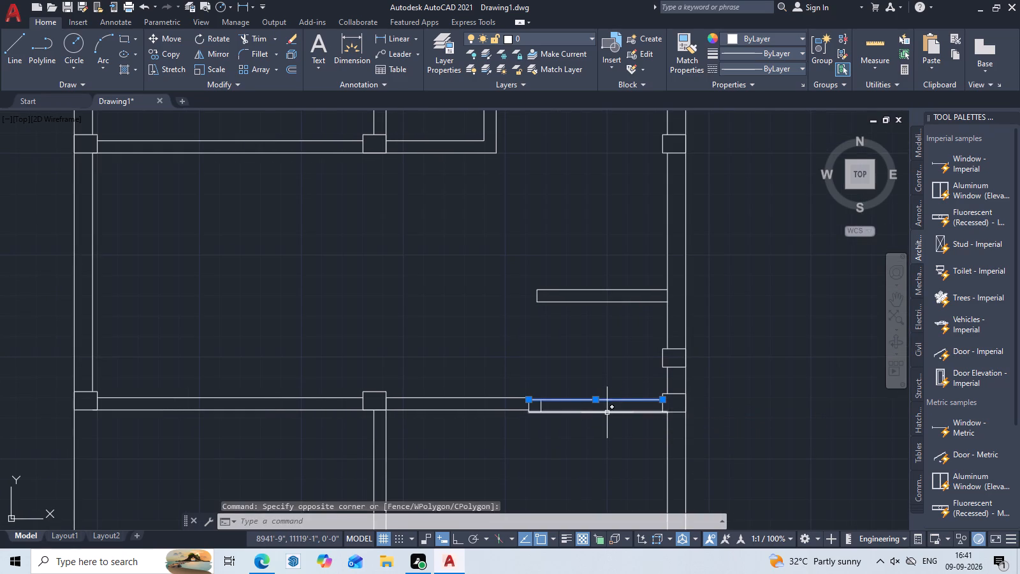
{"action": "left_click", "coordinate": [607, 413]}
{"action": "key", "text": "Delete"}
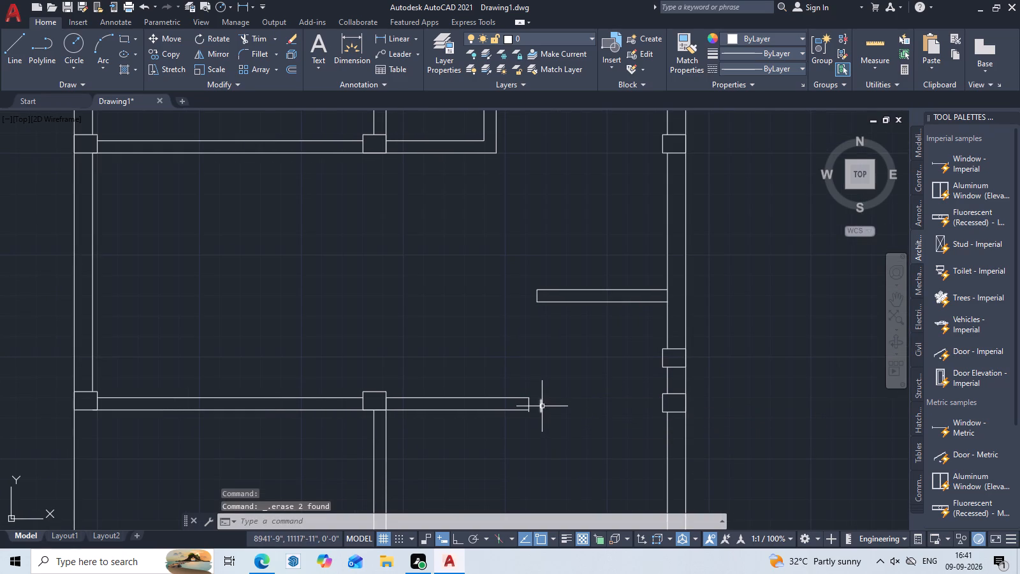
{"action": "left_click", "coordinate": [541, 406]}
{"action": "key", "text": "Delete"}
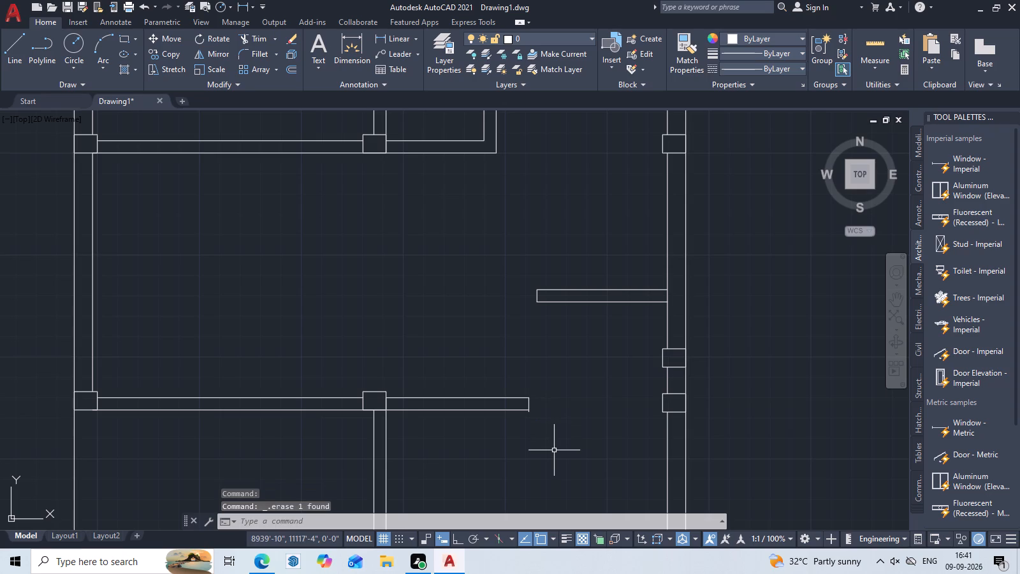
{"action": "key", "text": "Escape"}
{"action": "key", "text": "Escape"}
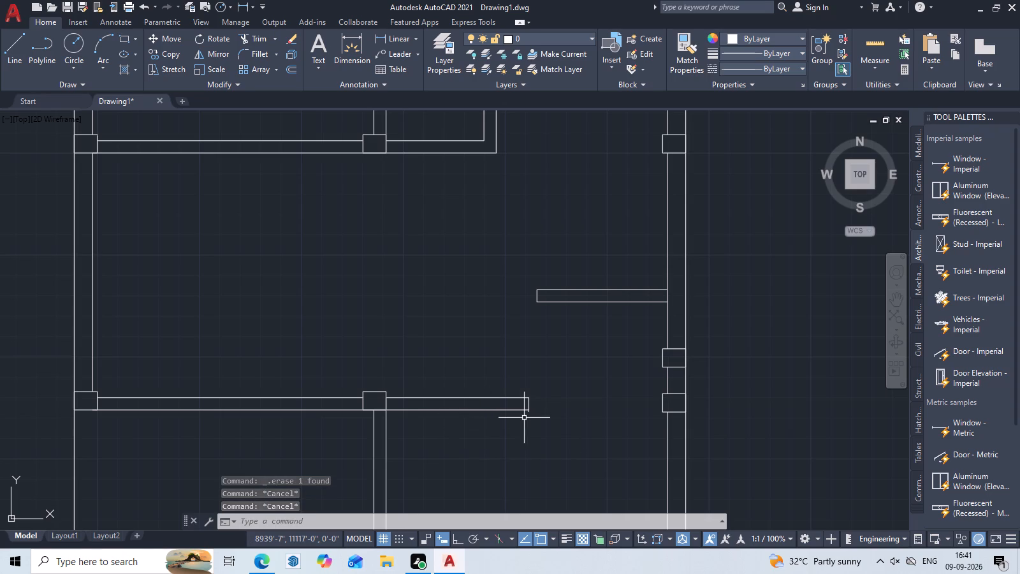
Extend both lines of the hall's middle partition to the column on the right outer wall.
{"action": "type", "text": "ex"}
{"action": "key", "text": "space"}
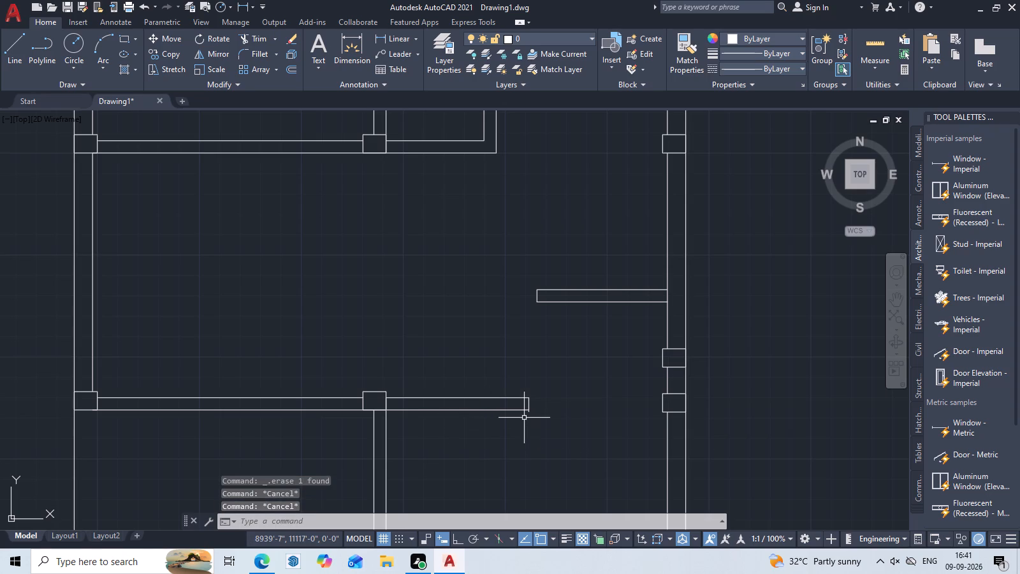
{"action": "left_click", "coordinate": [520, 411]}
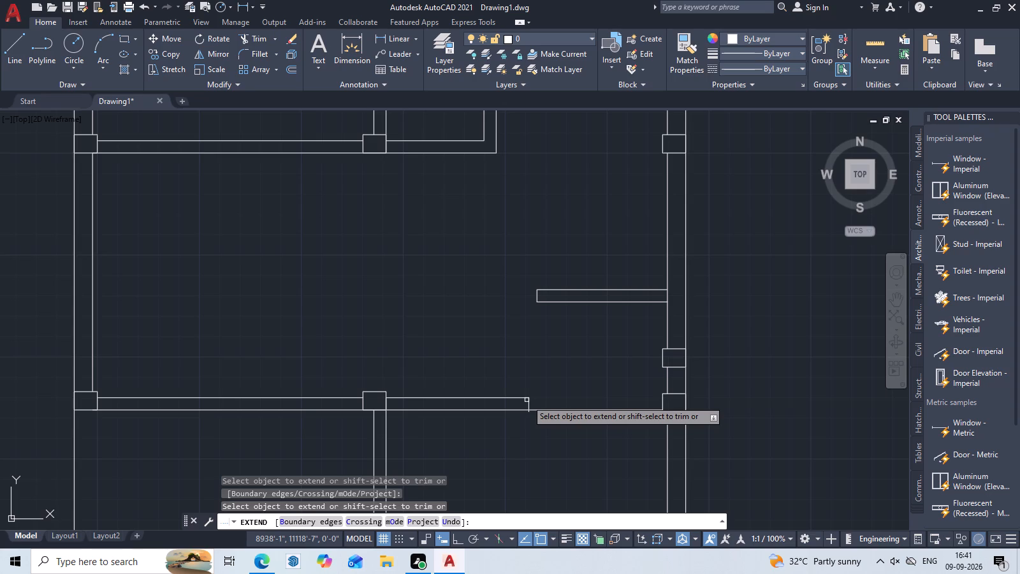
{"action": "left_click", "coordinate": [523, 397]}
{"action": "key", "text": "Escape"}
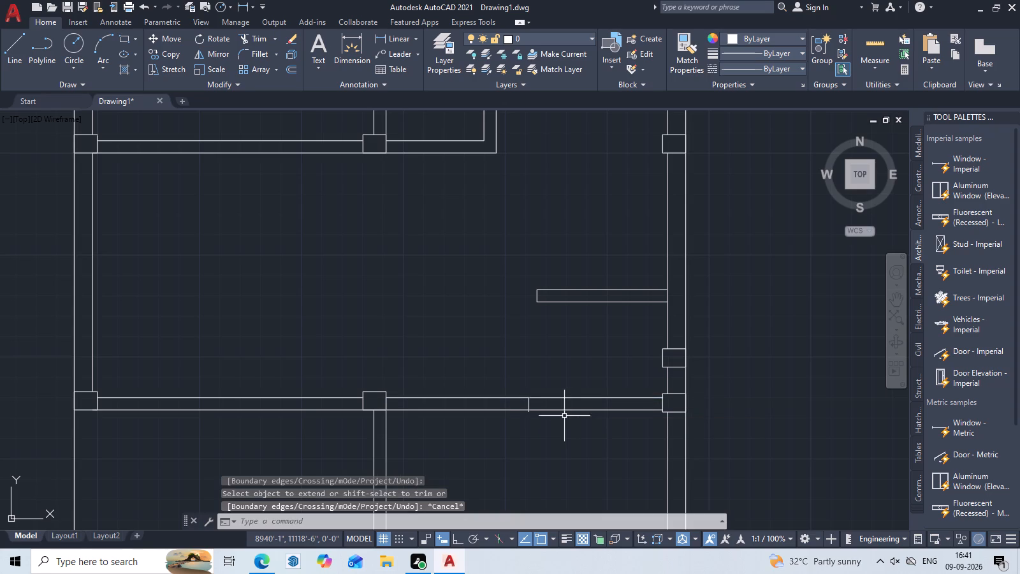
Erase the leftover short vertical line crossing the extended middle partition.
{"action": "scroll", "coordinate": [539, 408], "scroll_direction": "up", "scroll_amount": 2}
{"action": "left_click", "coordinate": [516, 401]}
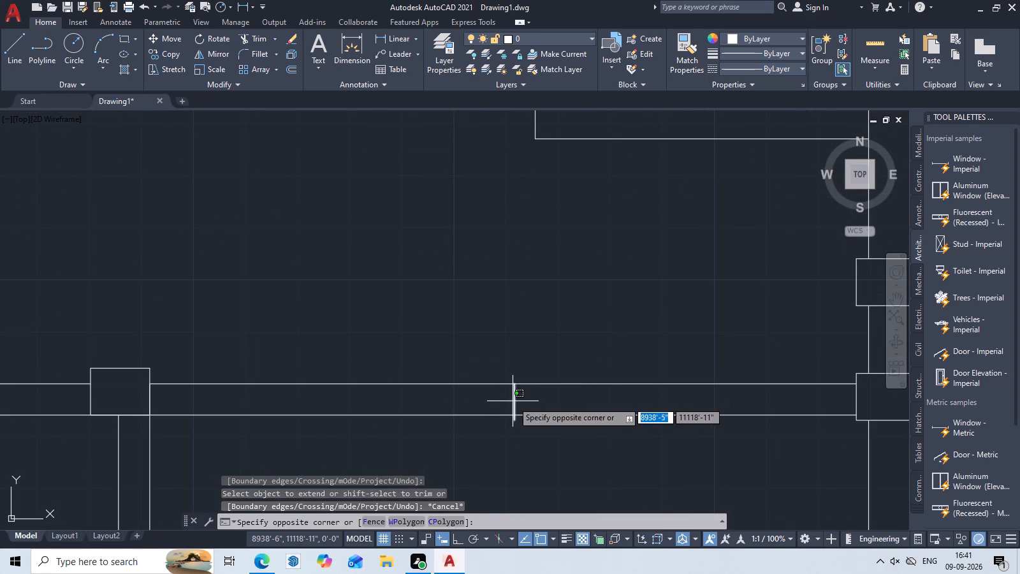
{"action": "left_click", "coordinate": [513, 401]}
{"action": "key", "text": "Delete"}
{"action": "scroll", "coordinate": [554, 416], "scroll_direction": "down", "scroll_amount": 5}
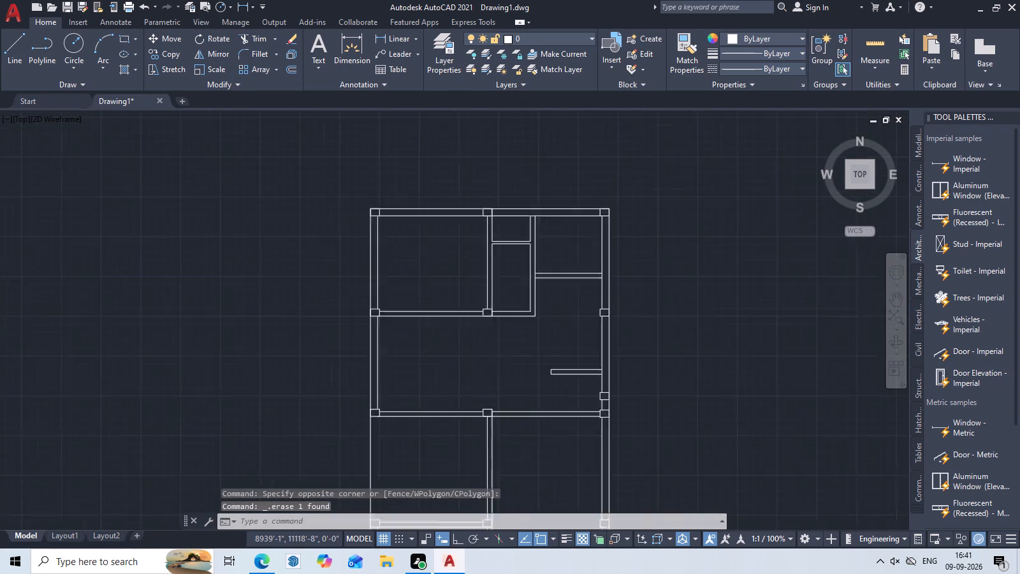
{"action": "middle_click_drag", "start_coordinate": [557, 438], "coordinate": [524, 448]}
{"action": "key", "text": "Escape"}
{"action": "key", "text": "Escape"}
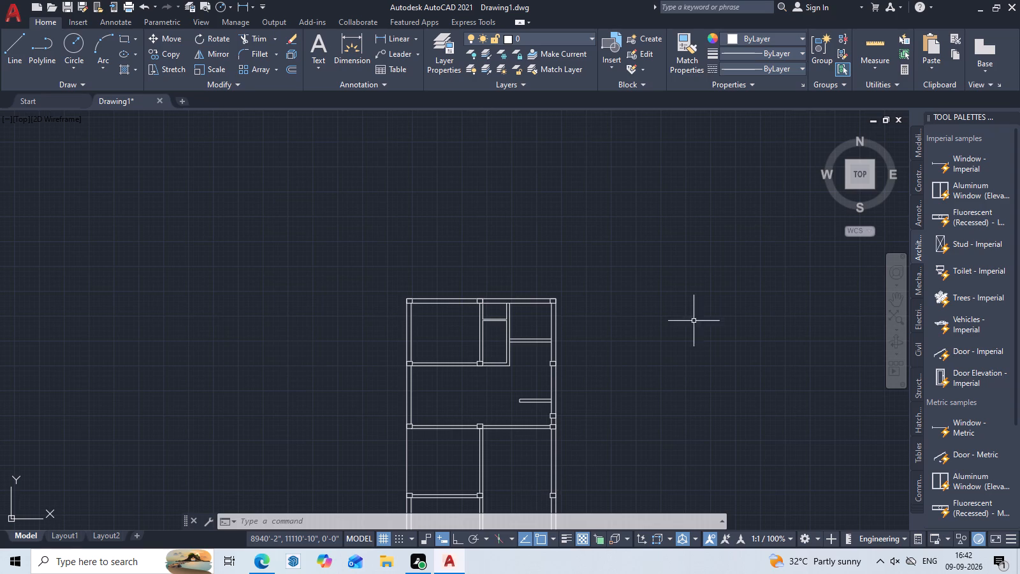
Erase the extra column on the right outer wall between the small room's top wall and the middle partition.
{"action": "scroll", "coordinate": [693, 485], "scroll_direction": "up", "scroll_amount": 2}
{"action": "middle_click_drag", "start_coordinate": [326, 406], "coordinate": [402, 401]}
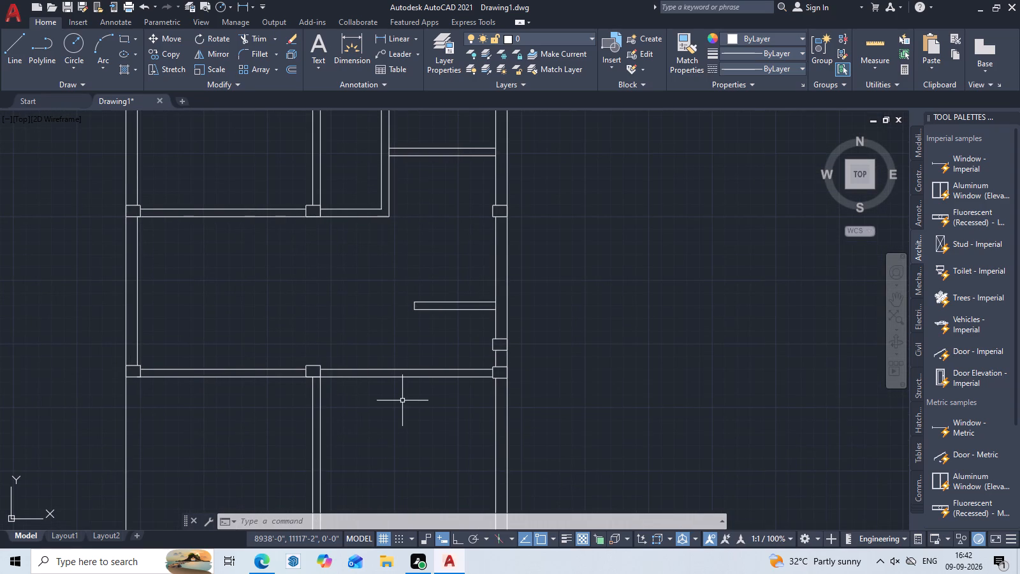
{"action": "middle_click_drag", "start_coordinate": [464, 459], "coordinate": [506, 445]}
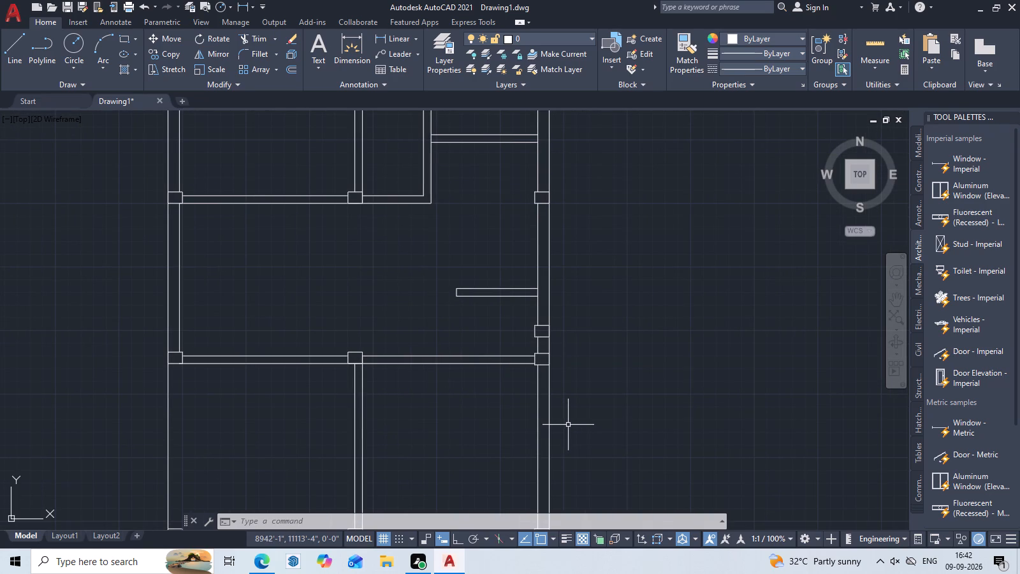
{"action": "scroll", "coordinate": [568, 425], "scroll_direction": "up", "scroll_amount": 1}
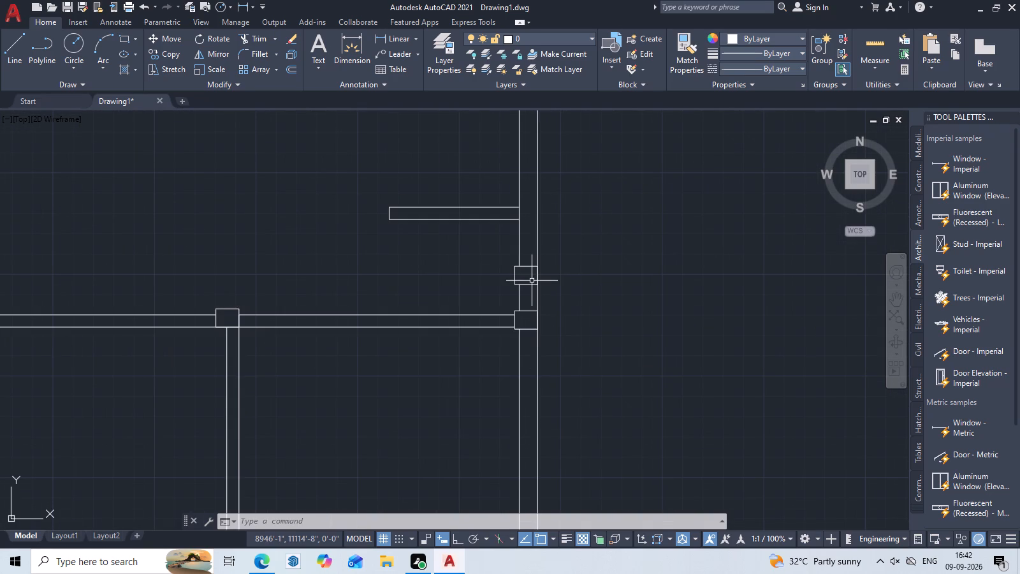
{"action": "left_click", "coordinate": [531, 284]}
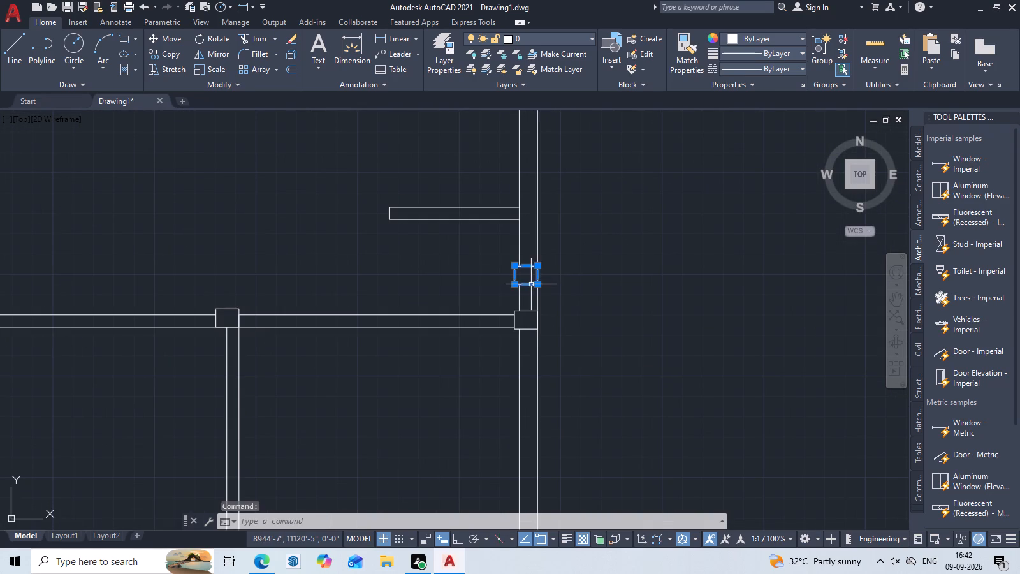
{"action": "key", "text": "Delete"}
Extend the right outer wall's inner line across the gap where the erased column stood.
{"action": "middle_click_drag", "start_coordinate": [555, 308], "coordinate": [549, 391]}
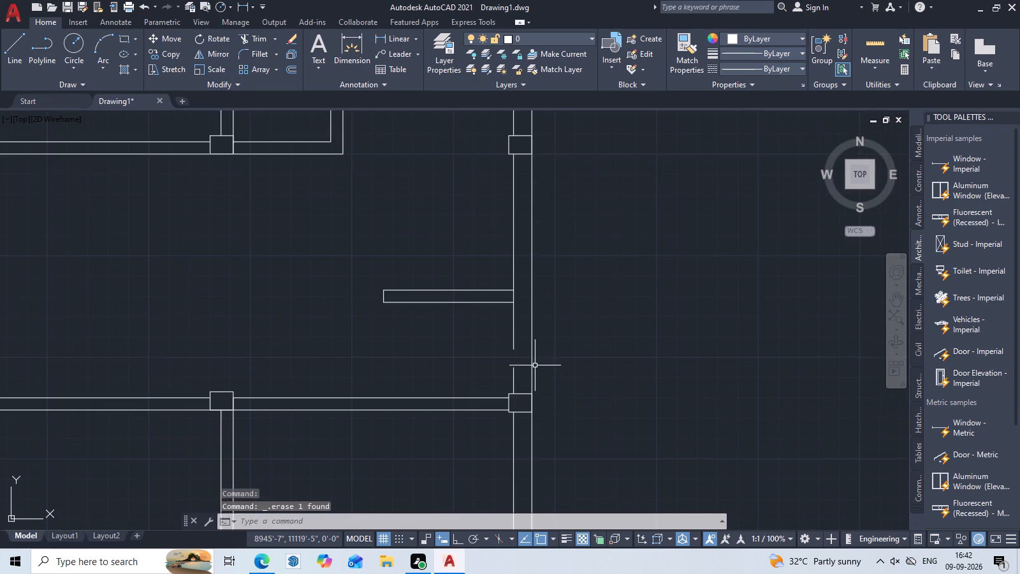
{"action": "scroll", "coordinate": [535, 365], "scroll_direction": "up", "scroll_amount": 1}
{"action": "key", "text": "Escape"}
{"action": "type", "text": "ex"}
{"action": "key", "text": "space"}
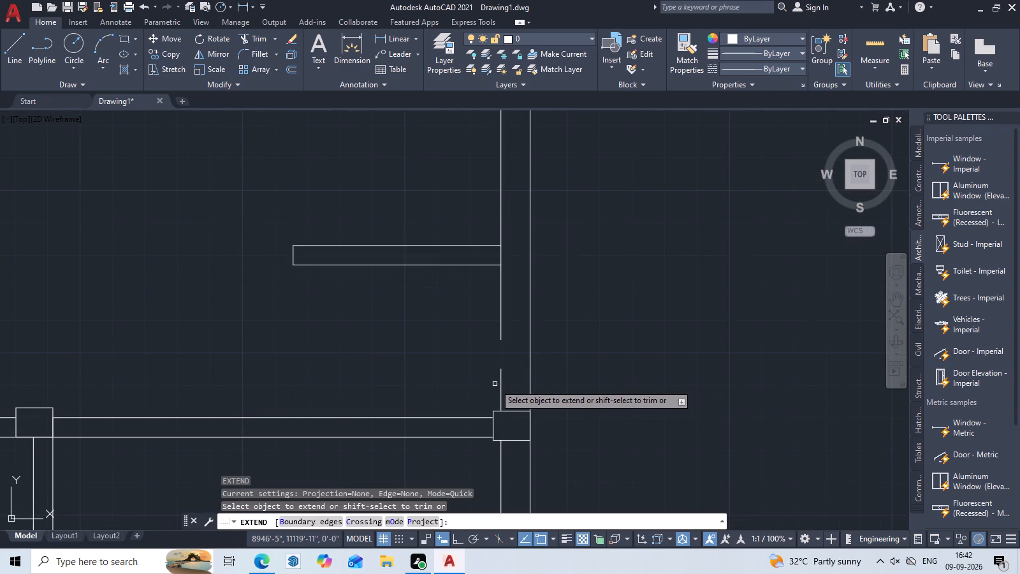
{"action": "left_click", "coordinate": [500, 374]}
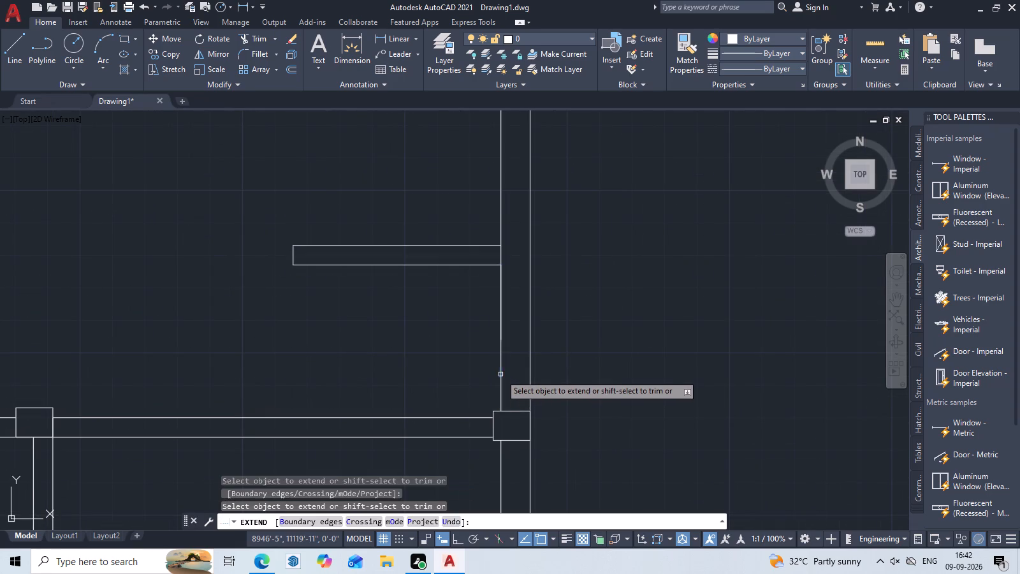
{"action": "key", "text": "Escape"}
Examine the lower half of the plan, especially the walls of the left room below the hall.
{"action": "scroll", "coordinate": [514, 367], "scroll_direction": "down", "scroll_amount": 2}
{"action": "scroll", "coordinate": [589, 397], "scroll_direction": "down", "scroll_amount": 1}
{"action": "middle_click_drag", "start_coordinate": [625, 412], "coordinate": [700, 476]}
{"action": "key", "text": "Escape"}
{"action": "middle_click_drag", "start_coordinate": [451, 328], "coordinate": [451, 321]}
{"action": "middle_click_drag", "start_coordinate": [463, 378], "coordinate": [456, 332]}
{"action": "scroll", "coordinate": [469, 374], "scroll_direction": "down", "scroll_amount": 1}
{"action": "middle_click_drag", "start_coordinate": [501, 432], "coordinate": [451, 303]}
{"action": "scroll", "coordinate": [449, 334], "scroll_direction": "down", "scroll_amount": 1}
{"action": "middle_click_drag", "start_coordinate": [457, 407], "coordinate": [447, 450]}
{"action": "scroll", "coordinate": [386, 341], "scroll_direction": "up", "scroll_amount": 1}
{"action": "middle_click_drag", "start_coordinate": [415, 358], "coordinate": [399, 362]}
{"action": "scroll", "coordinate": [374, 389], "scroll_direction": "up", "scroll_amount": 2}
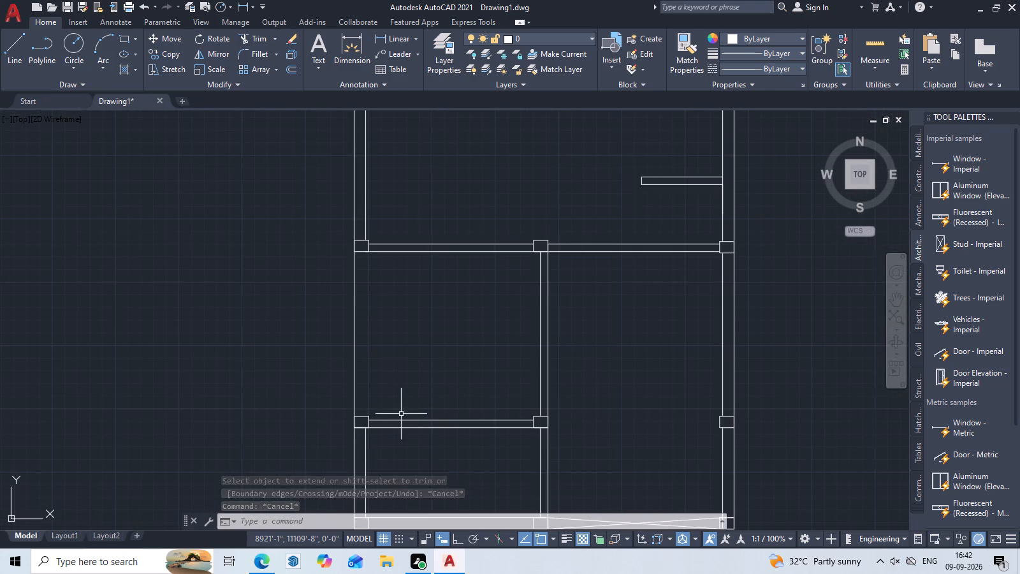
{"action": "scroll", "coordinate": [417, 395], "scroll_direction": "down", "scroll_amount": 1}
{"action": "middle_click_drag", "start_coordinate": [421, 395], "coordinate": [407, 423]}
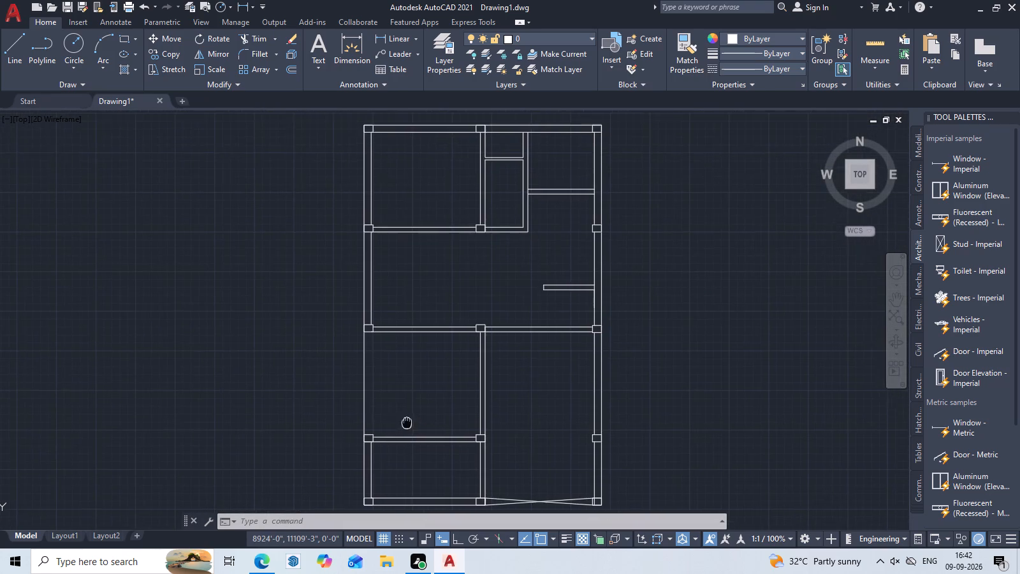
{"action": "scroll", "coordinate": [360, 348], "scroll_direction": "up", "scroll_amount": 2}
{"action": "scroll", "coordinate": [387, 327], "scroll_direction": "down", "scroll_amount": 1}
{"action": "middle_click_drag", "start_coordinate": [388, 366], "coordinate": [393, 335]}
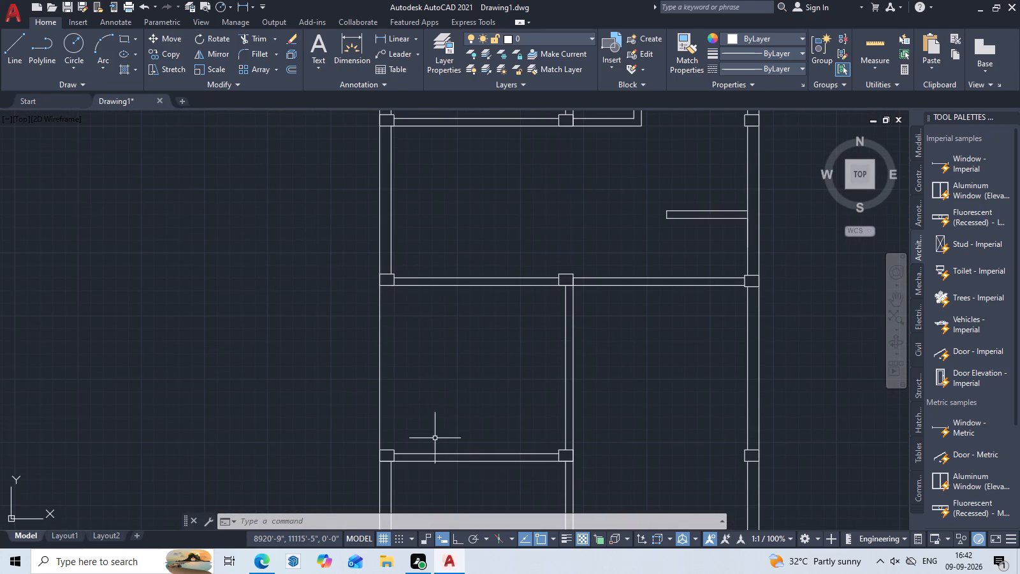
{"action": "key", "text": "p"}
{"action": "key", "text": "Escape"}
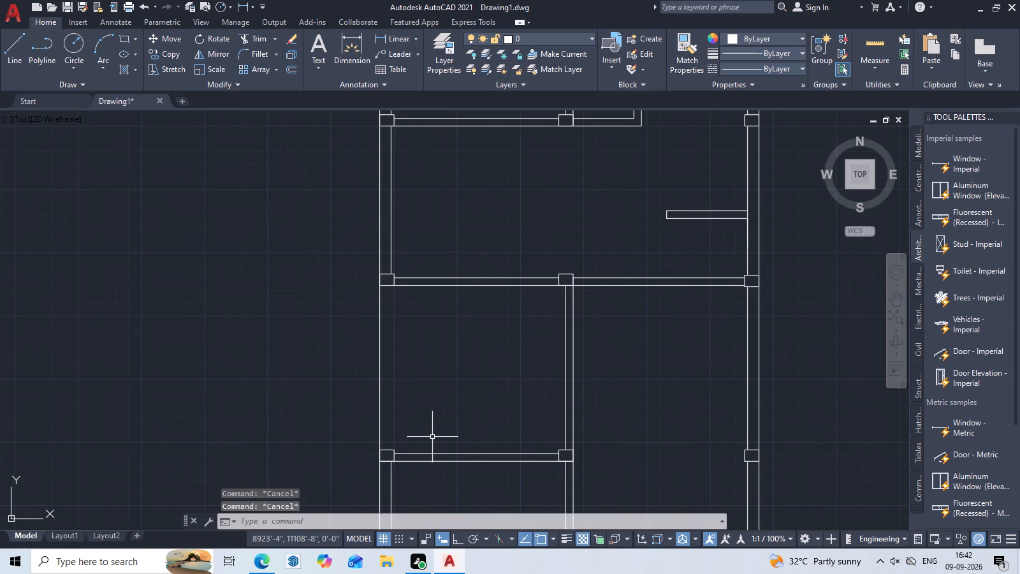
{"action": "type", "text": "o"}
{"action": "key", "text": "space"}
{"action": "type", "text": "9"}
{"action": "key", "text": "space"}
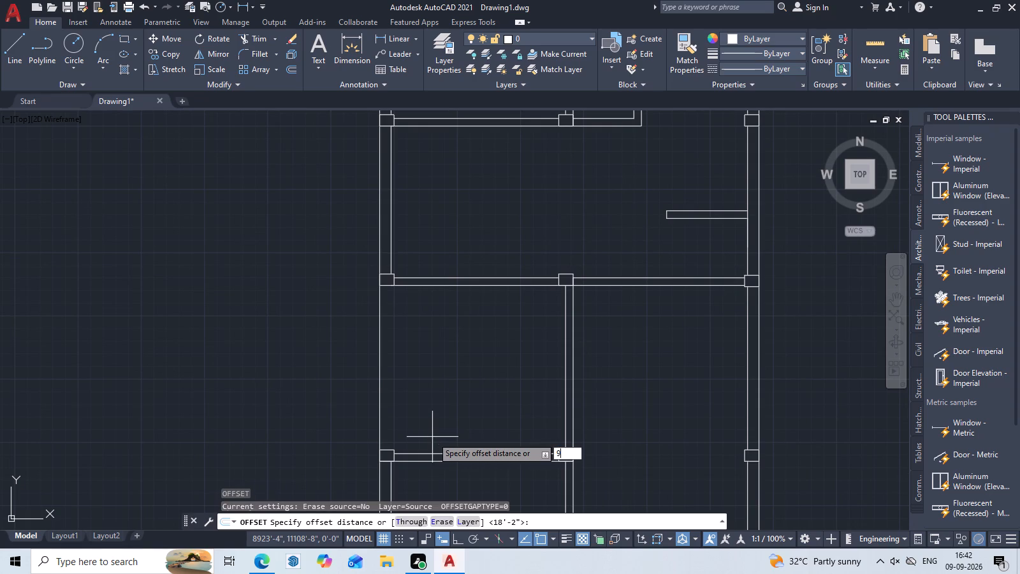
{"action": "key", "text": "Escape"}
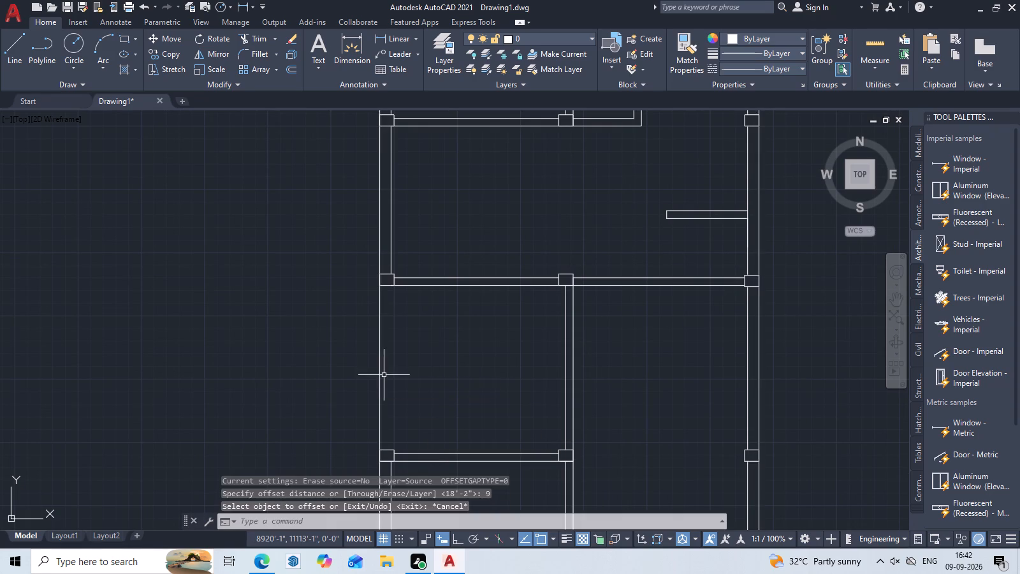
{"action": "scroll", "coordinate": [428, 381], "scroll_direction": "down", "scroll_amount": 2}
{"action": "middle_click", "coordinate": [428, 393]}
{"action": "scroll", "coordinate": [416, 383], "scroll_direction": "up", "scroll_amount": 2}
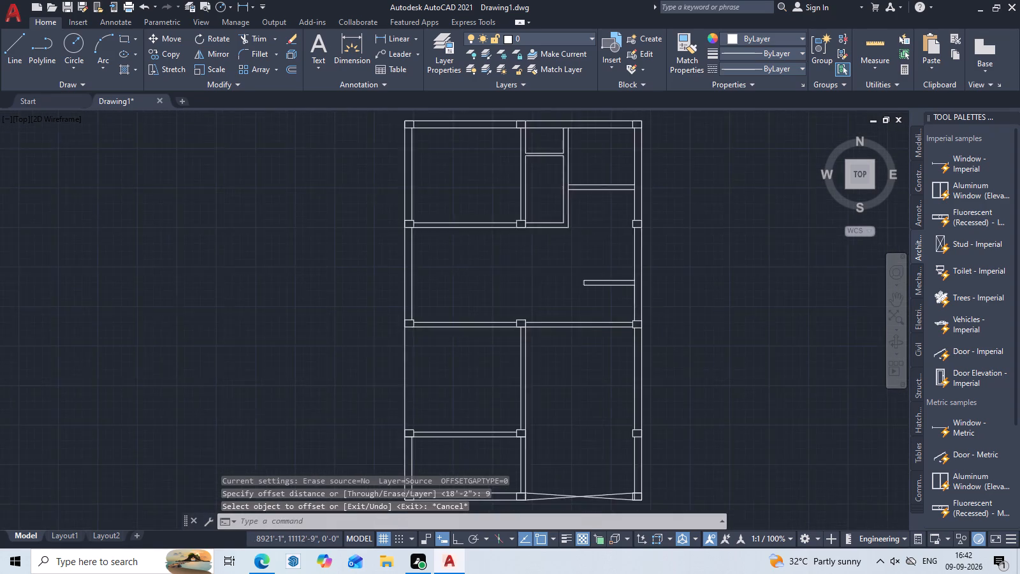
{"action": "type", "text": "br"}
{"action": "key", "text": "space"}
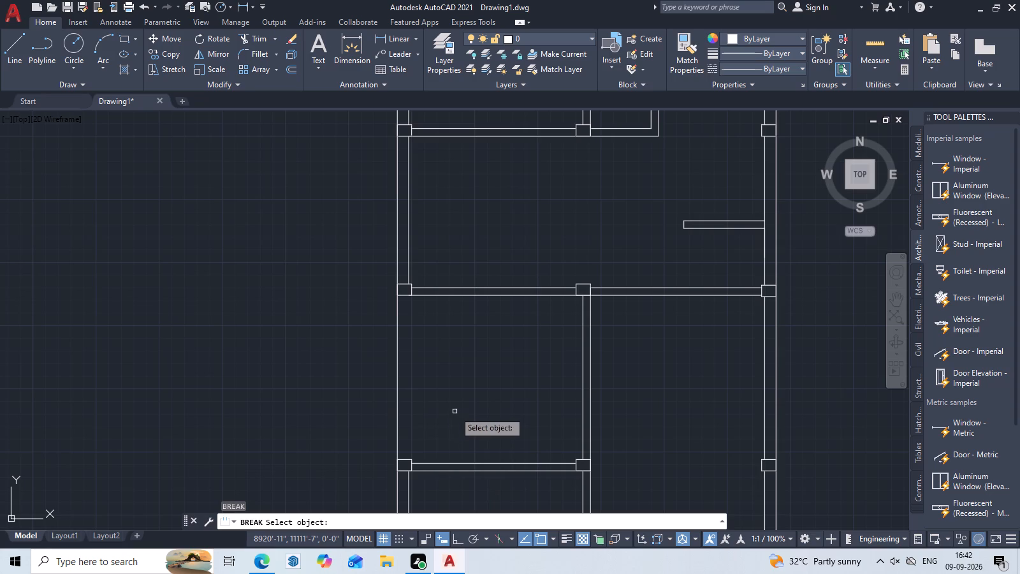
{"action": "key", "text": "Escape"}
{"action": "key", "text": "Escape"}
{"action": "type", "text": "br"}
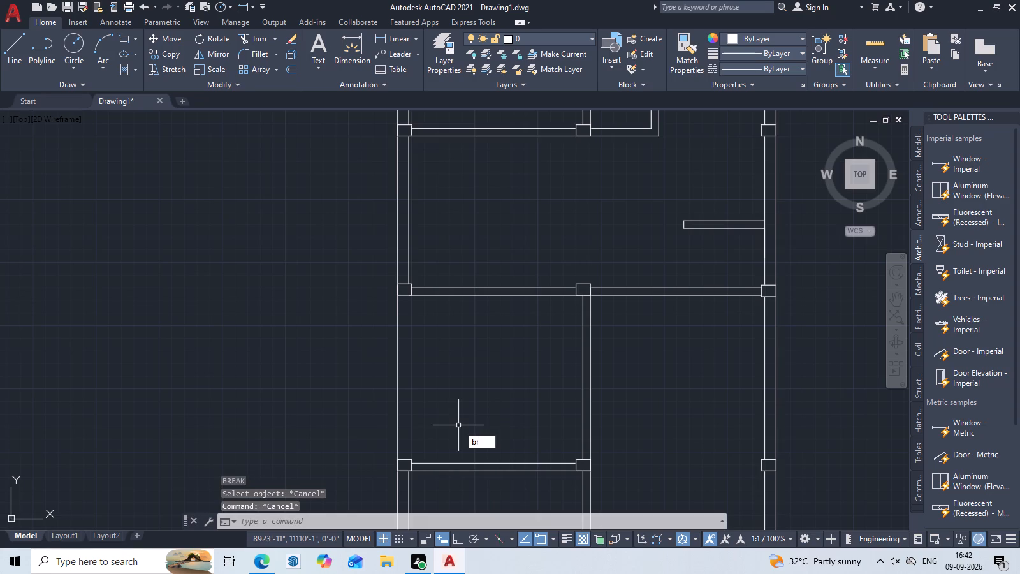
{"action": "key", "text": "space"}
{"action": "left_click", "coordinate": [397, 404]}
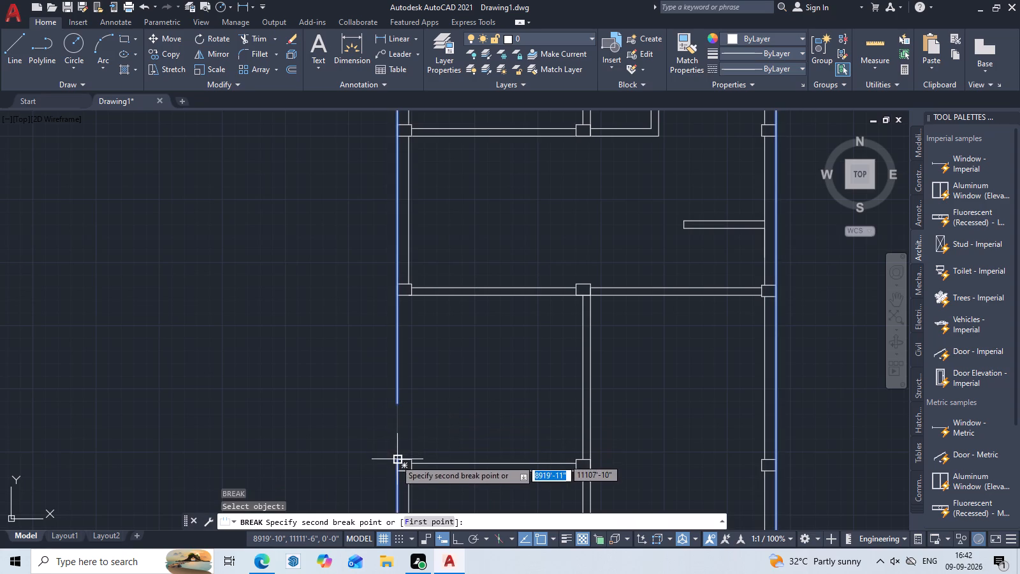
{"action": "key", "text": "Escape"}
Break the left outer wall's outer line at the two column corners bounding the left room below the hall.
{"action": "type", "text": "br"}
{"action": "left_click", "coordinate": [487, 475]}
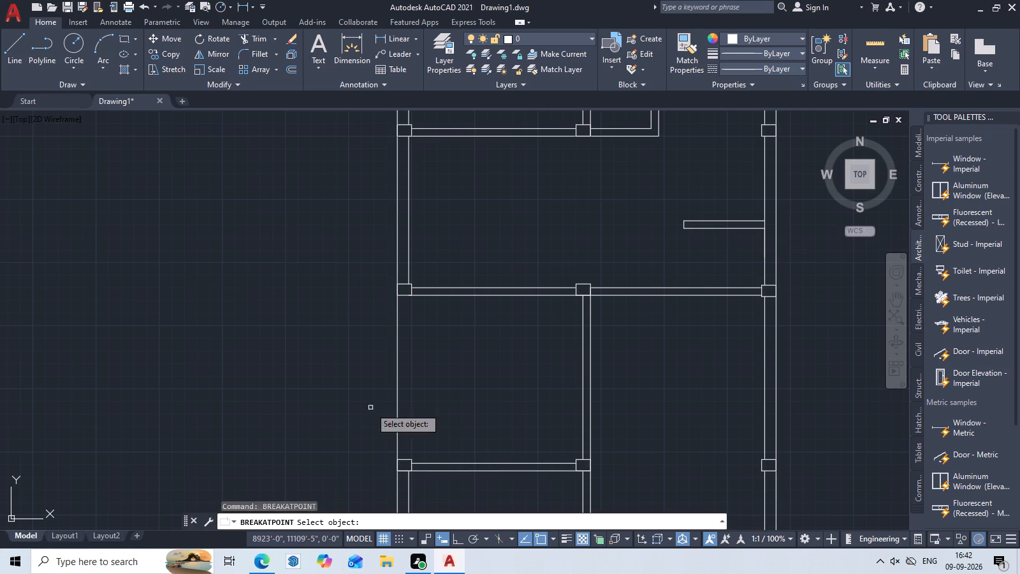
{"action": "left_click", "coordinate": [397, 388]}
{"action": "scroll", "coordinate": [402, 467], "scroll_direction": "up", "scroll_amount": 2}
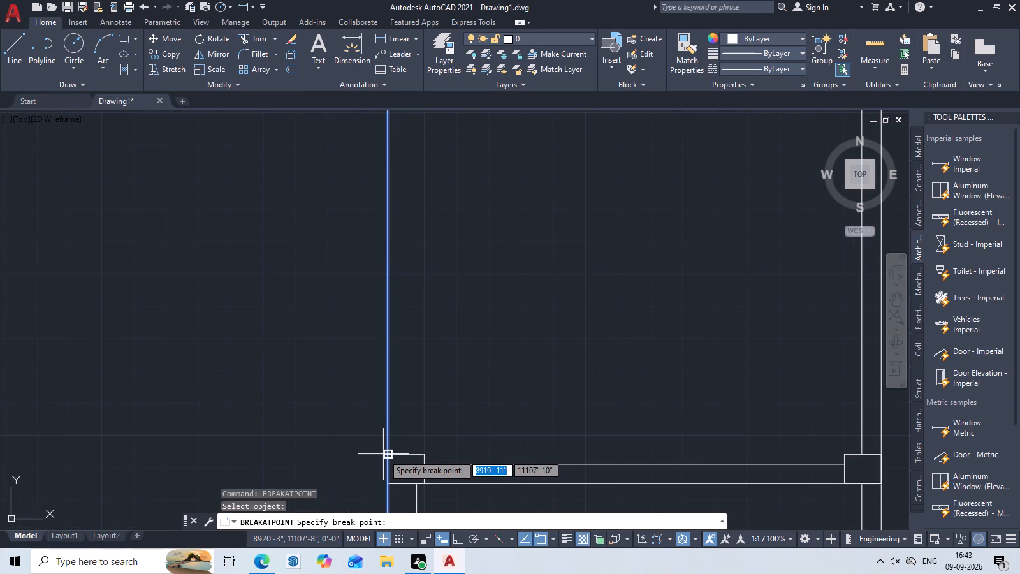
{"action": "double_click", "coordinate": [388, 455]}
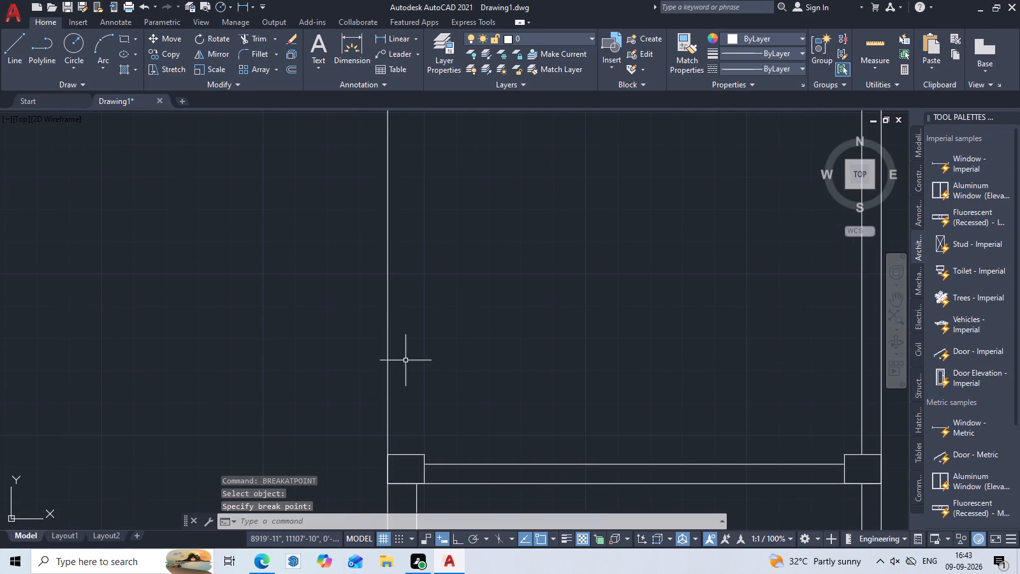
{"action": "middle_click_drag", "start_coordinate": [410, 318], "coordinate": [403, 353]}
{"action": "scroll", "coordinate": [409, 323], "scroll_direction": "down", "scroll_amount": 2}
{"action": "middle_click_drag", "start_coordinate": [419, 350], "coordinate": [418, 394]}
{"action": "scroll", "coordinate": [388, 358], "scroll_direction": "up", "scroll_amount": 2}
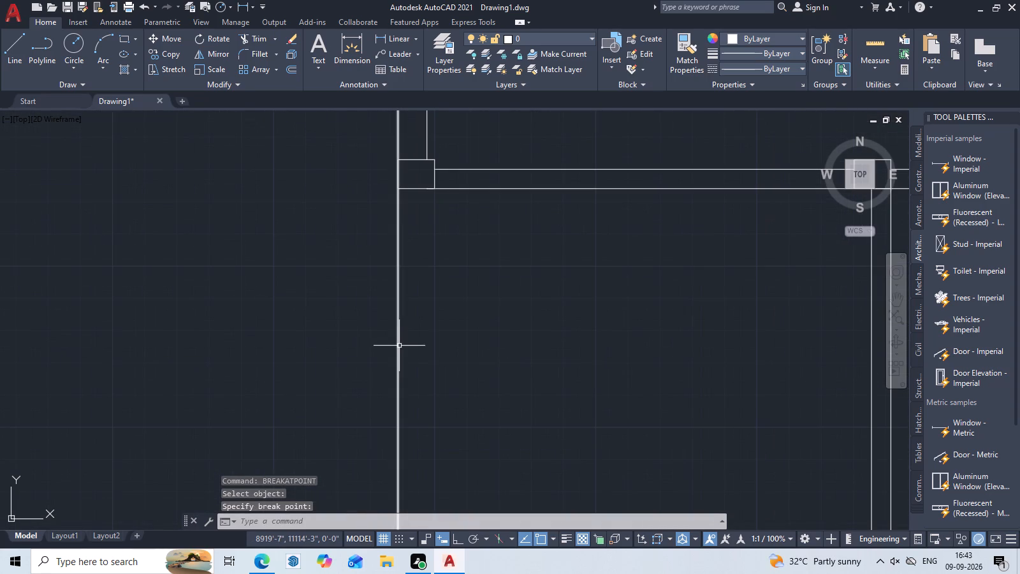
{"action": "key", "text": "space"}
{"action": "left_click", "coordinate": [398, 341]}
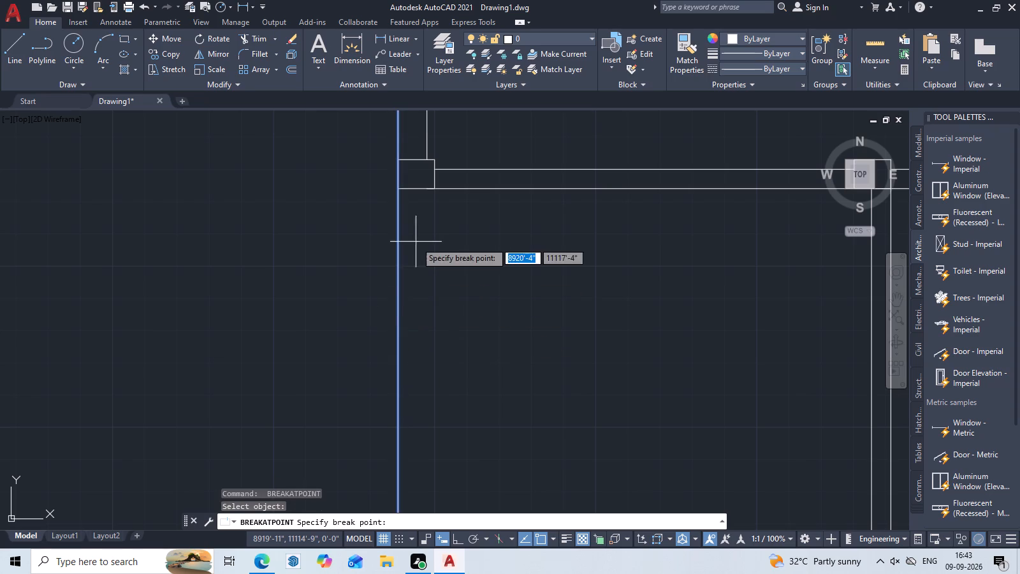
{"action": "left_click", "coordinate": [399, 190]}
Offset the left outer wall's broken-out segment 9" inward to add the left room's missing inner wall line.
{"action": "scroll", "coordinate": [418, 249], "scroll_direction": "down", "scroll_amount": 2}
{"action": "middle_click_drag", "start_coordinate": [460, 325], "coordinate": [474, 292]}
{"action": "key", "text": "Escape"}
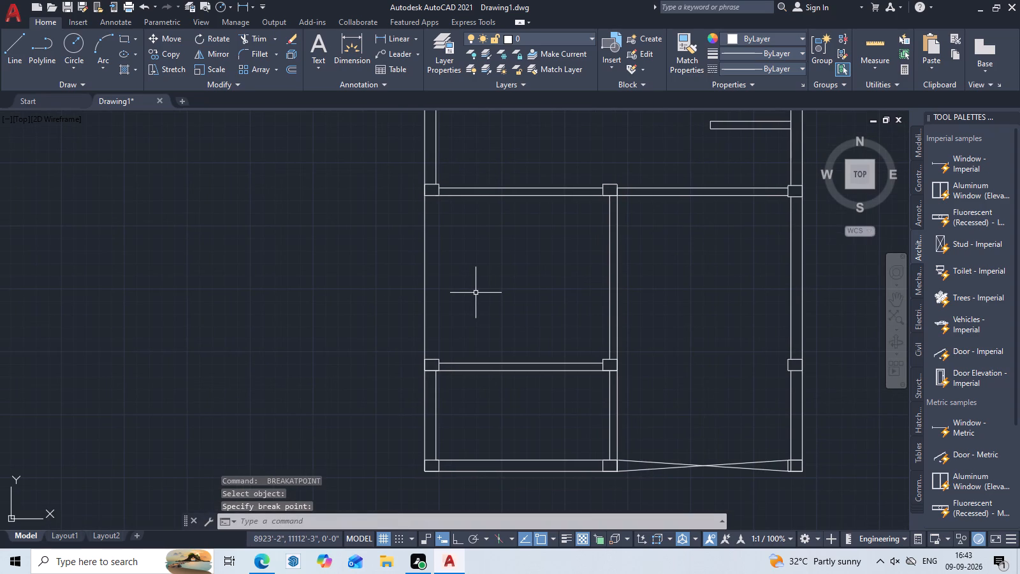
{"action": "type", "text": "o 9"}
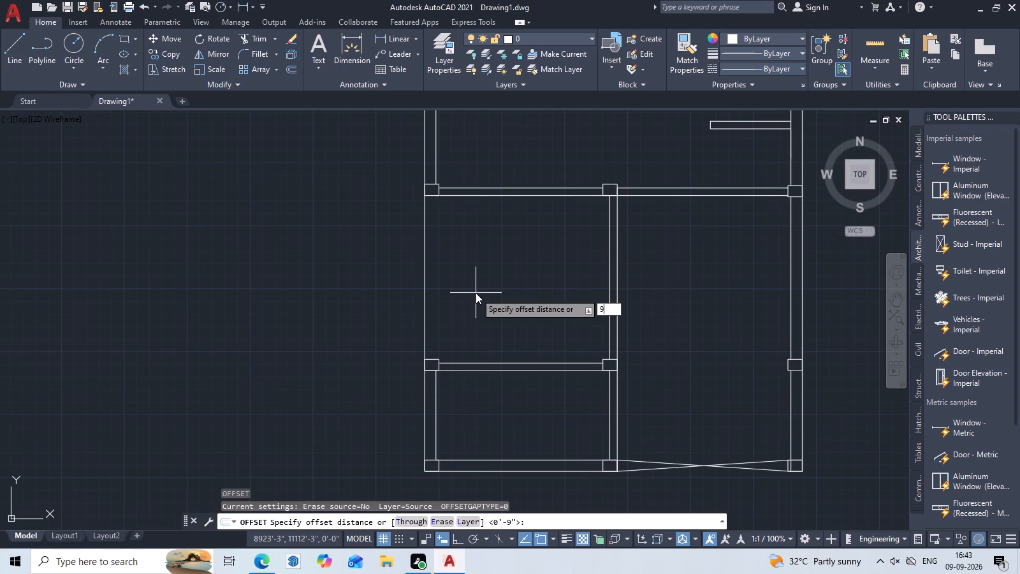
{"action": "key", "text": "space"}
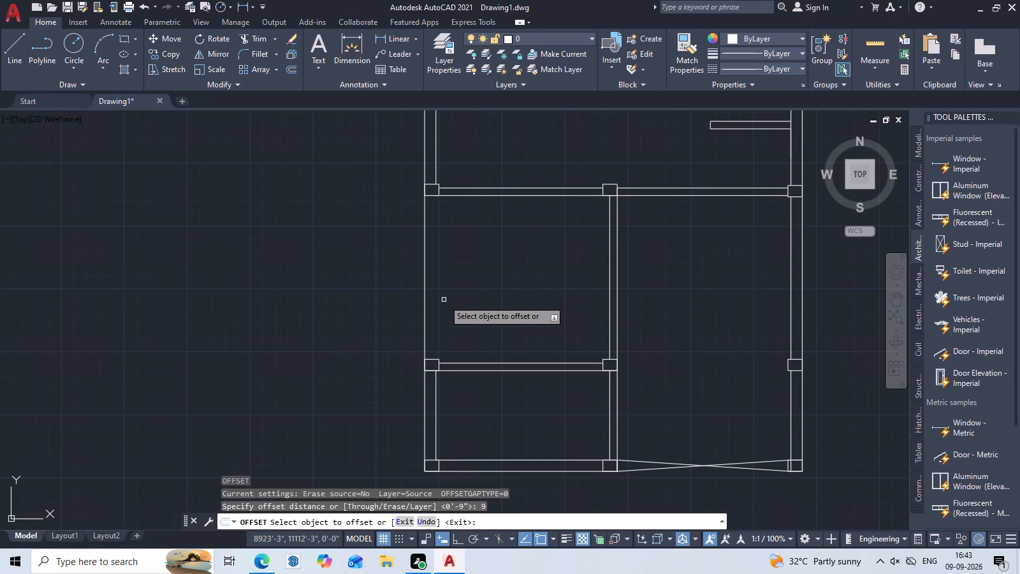
{"action": "left_click", "coordinate": [425, 302]}
{"action": "left_click", "coordinate": [451, 300]}
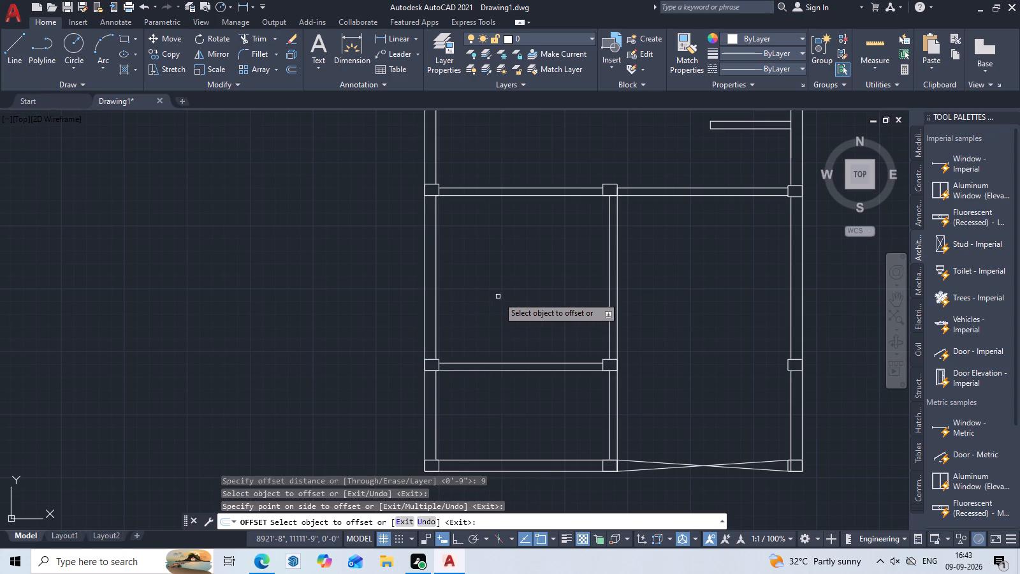
{"action": "key", "text": "Escape"}
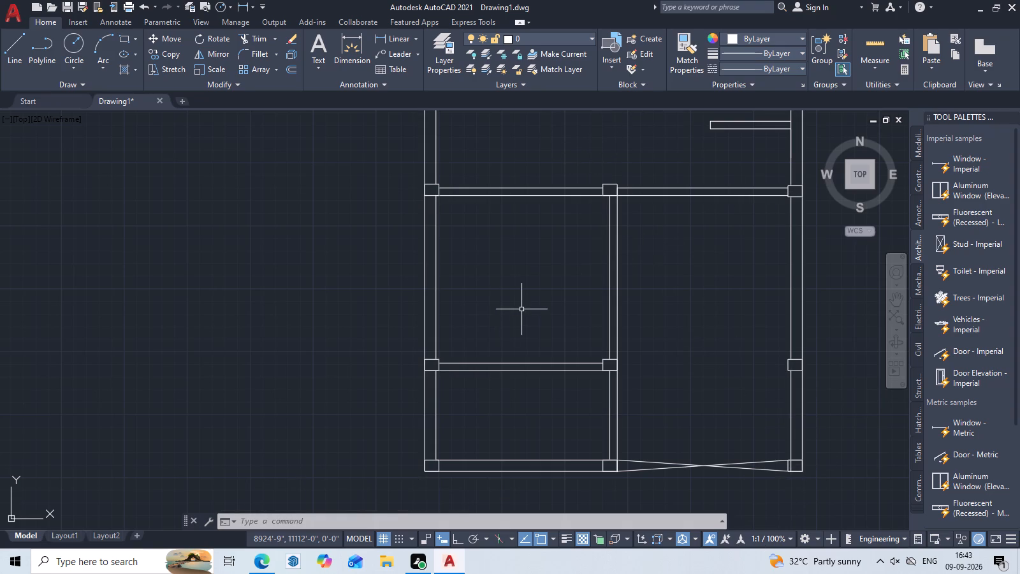
Examine the plan from the hall down to the bottom outer wall and its crossed opening.
{"action": "middle_click_drag", "start_coordinate": [521, 309], "coordinate": [428, 348]}
{"action": "scroll", "coordinate": [442, 343], "scroll_direction": "down", "scroll_amount": 2}
{"action": "middle_click_drag", "start_coordinate": [458, 360], "coordinate": [470, 478]}
{"action": "scroll", "coordinate": [470, 480], "scroll_direction": "up", "scroll_amount": 2}
{"action": "middle_click_drag", "start_coordinate": [493, 447], "coordinate": [516, 401]}
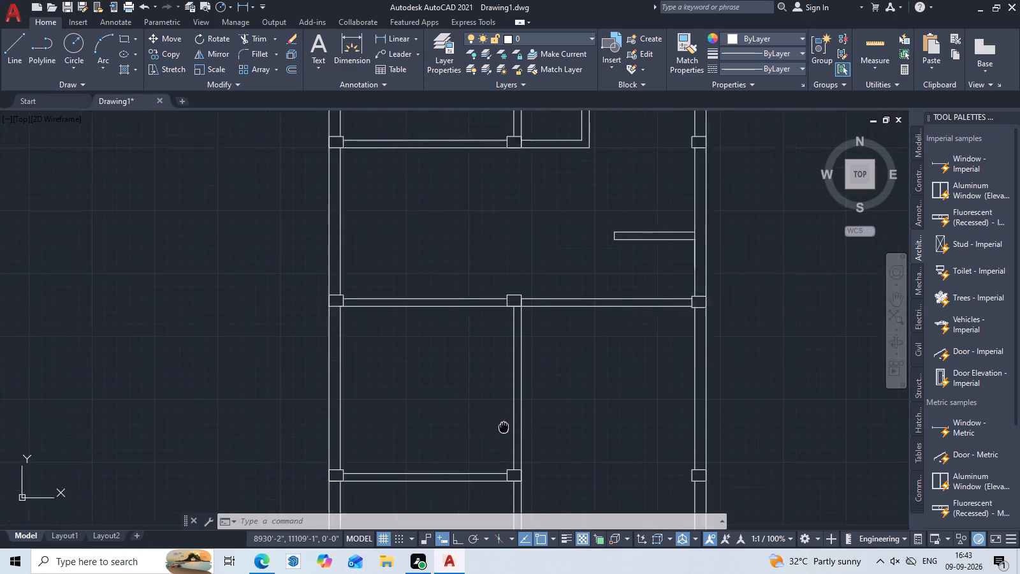
{"action": "middle_click_drag", "start_coordinate": [516, 401], "coordinate": [528, 355]}
{"action": "scroll", "coordinate": [535, 355], "scroll_direction": "down", "scroll_amount": 2}
{"action": "middle_click_drag", "start_coordinate": [571, 366], "coordinate": [552, 464]}
{"action": "scroll", "coordinate": [548, 466], "scroll_direction": "up", "scroll_amount": 2}
{"action": "middle_click_drag", "start_coordinate": [548, 466], "coordinate": [573, 371]}
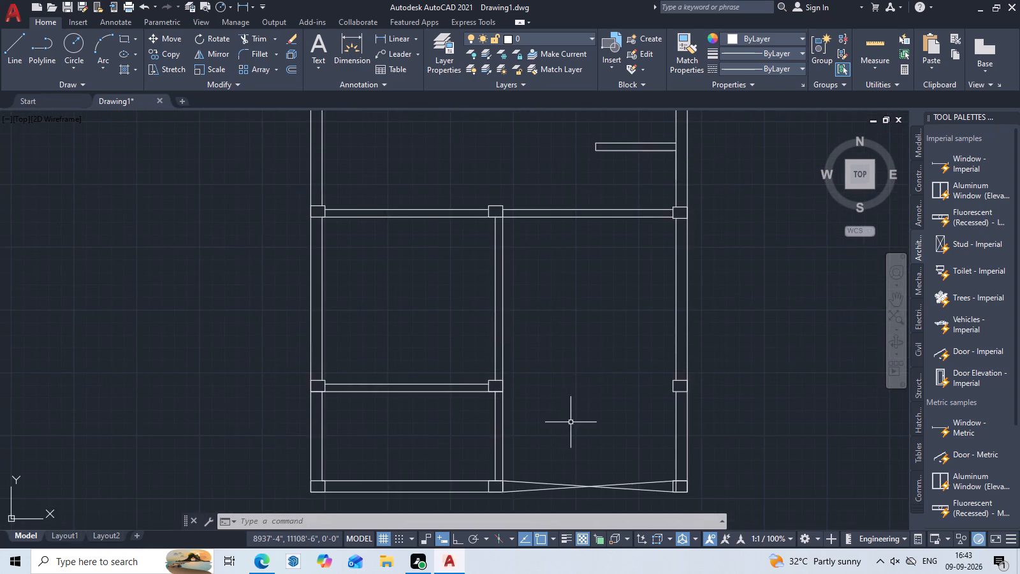
{"action": "middle_click_drag", "start_coordinate": [571, 424], "coordinate": [588, 358]}
{"action": "middle_click_drag", "start_coordinate": [565, 473], "coordinate": [586, 392]}
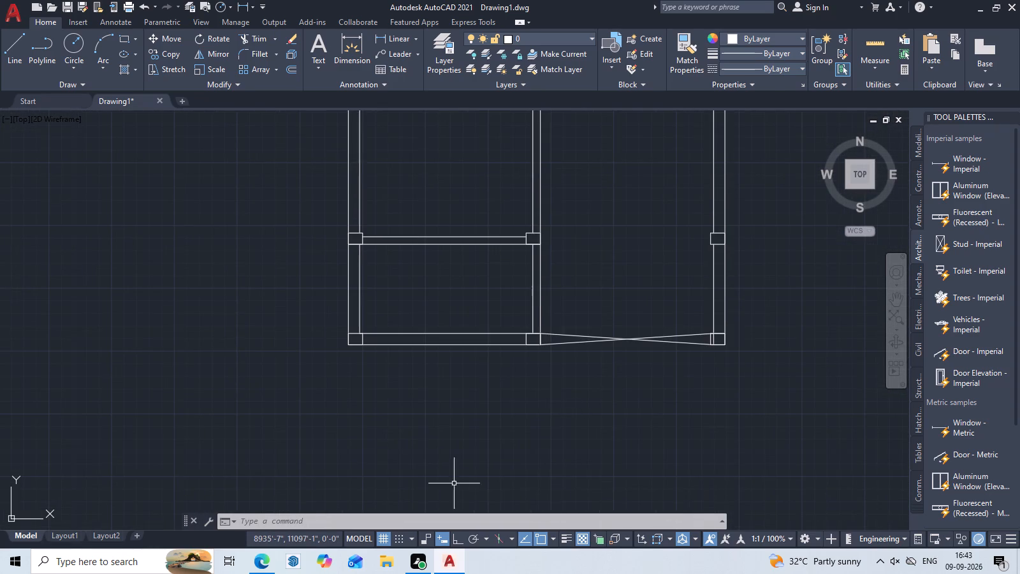
{"action": "middle_click_drag", "start_coordinate": [540, 357], "coordinate": [550, 429]}
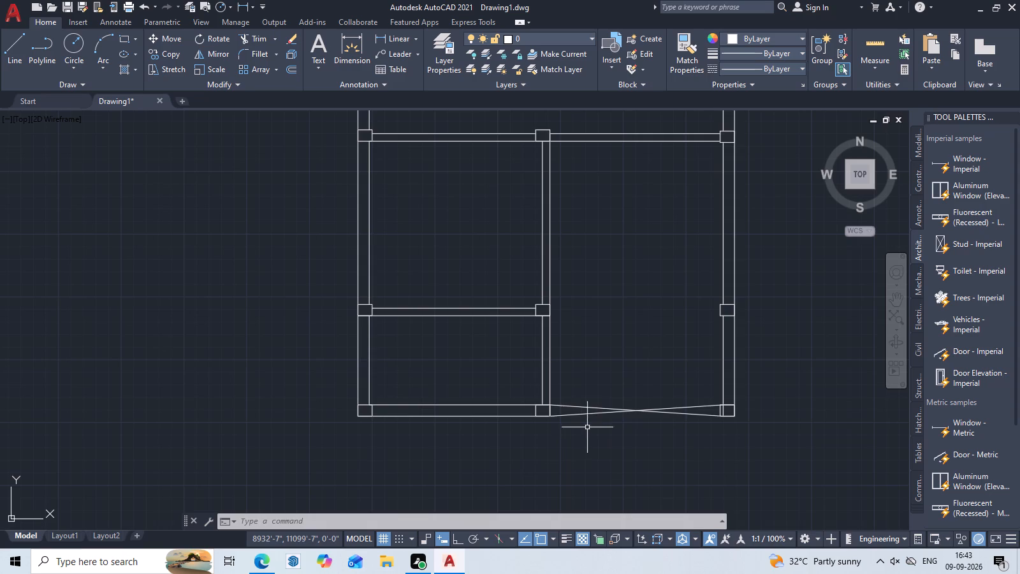
{"action": "scroll", "coordinate": [618, 426], "scroll_direction": "up", "scroll_amount": 2}
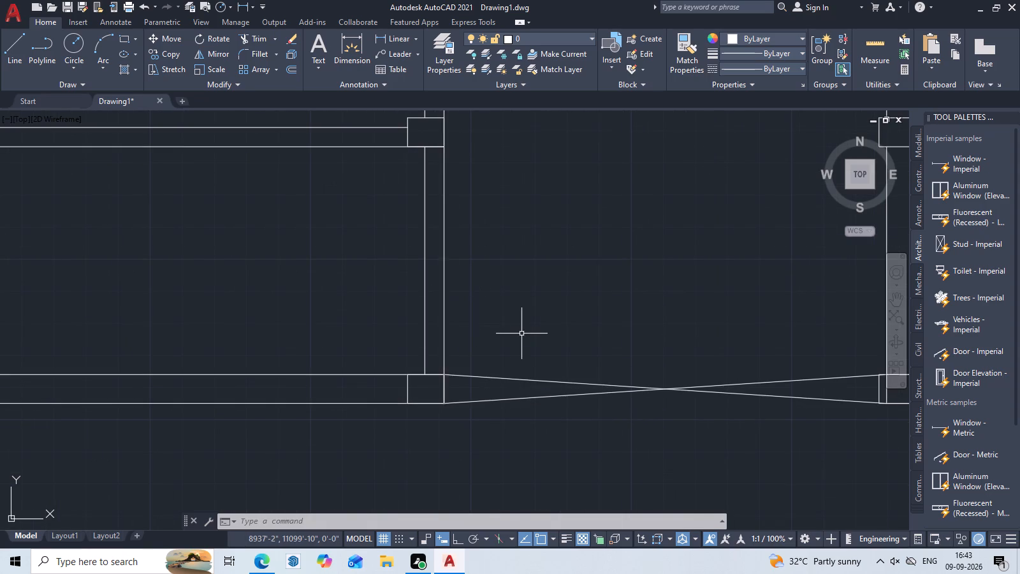
{"action": "scroll", "coordinate": [519, 334], "scroll_direction": "down", "scroll_amount": 1}
{"action": "middle_click_drag", "start_coordinate": [522, 364], "coordinate": [527, 434]}
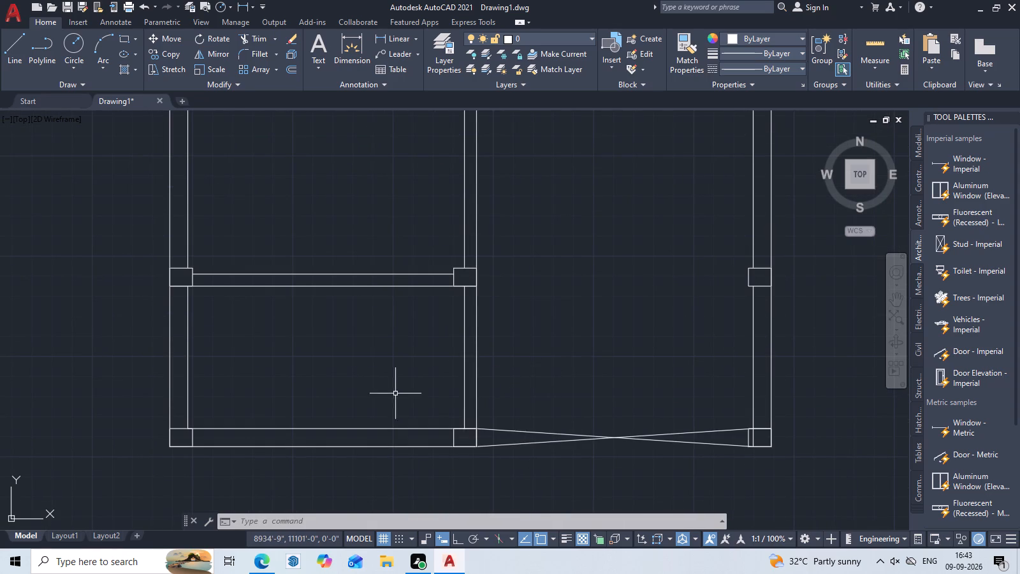
{"action": "key", "text": "Escape"}
{"action": "key", "text": "Escape"}
{"action": "key", "text": "Escape"}
{"action": "key", "text": "Escape"}
{"action": "key", "text": "Escape"}
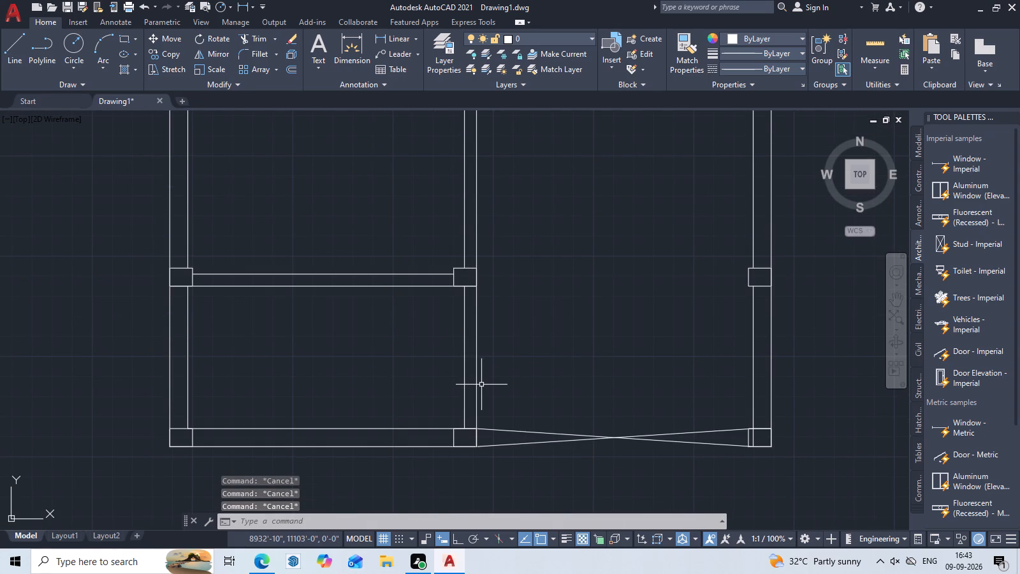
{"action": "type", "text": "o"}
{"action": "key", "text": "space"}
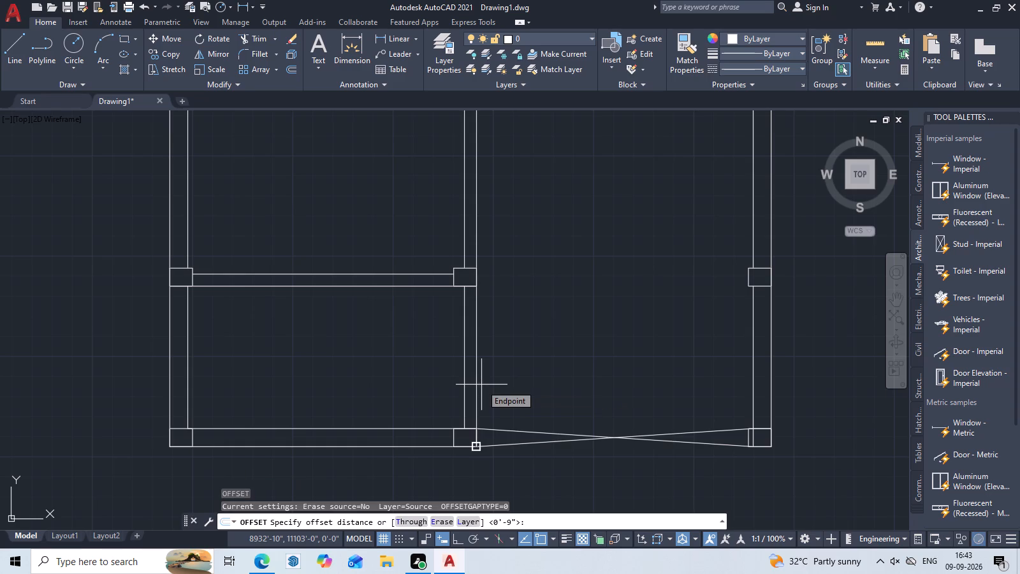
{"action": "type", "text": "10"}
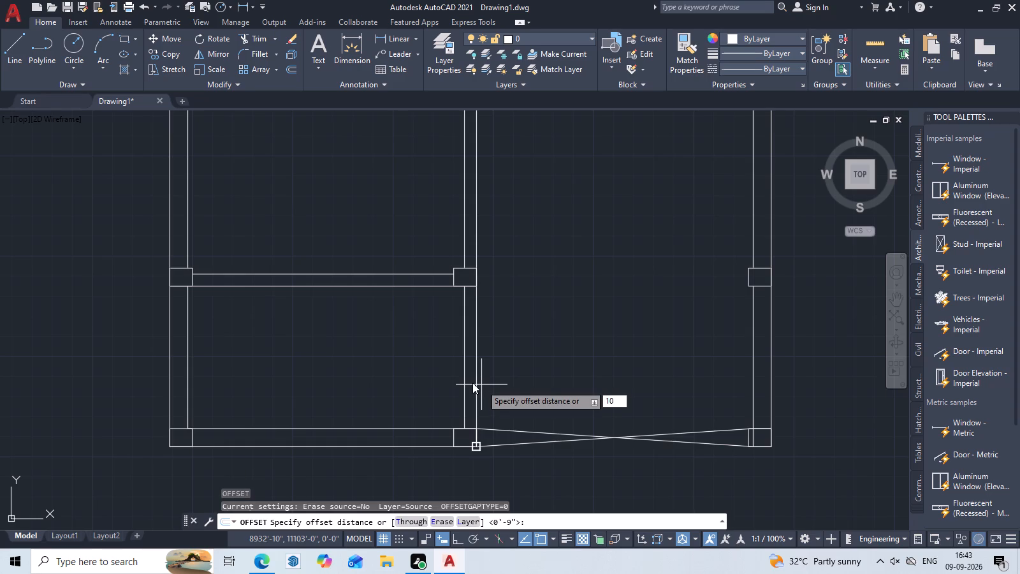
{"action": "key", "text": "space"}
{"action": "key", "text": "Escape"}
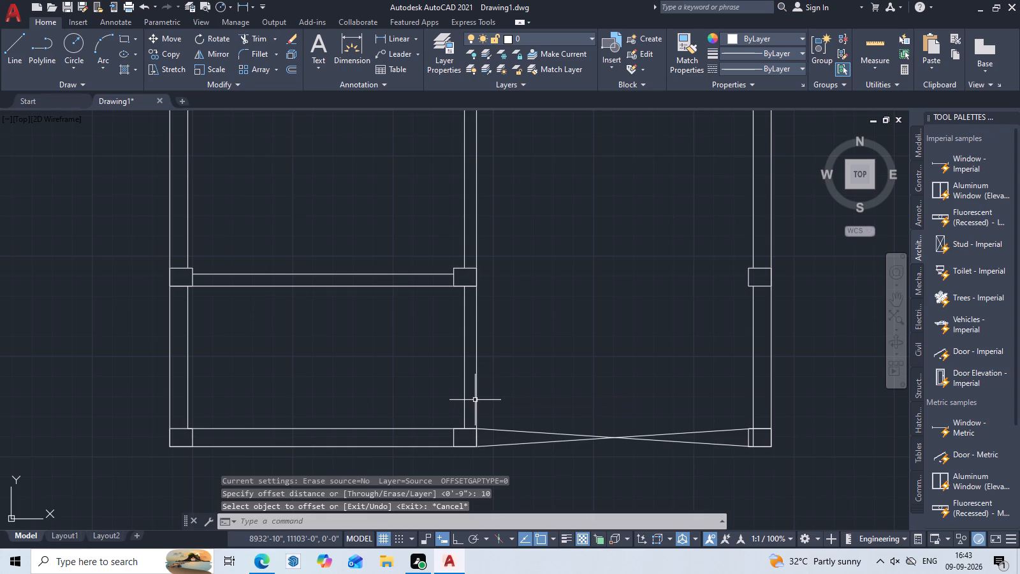
Offset the left outer wall's inner line 10'6" into the bottom-left room.
{"action": "type", "text": "o 10'6"}
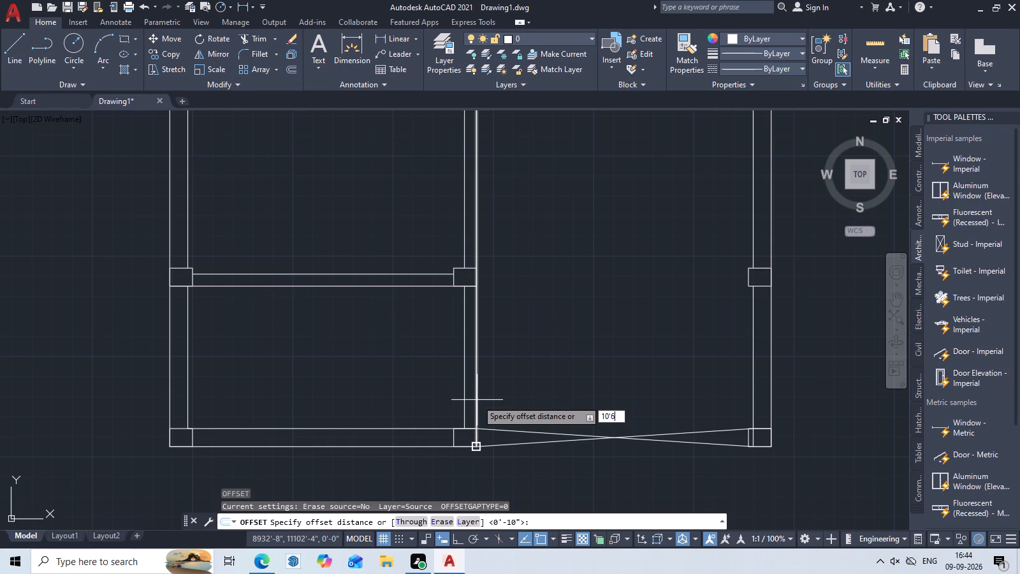
{"action": "key", "text": "shift+quotedbl"}
{"action": "key", "text": "space"}
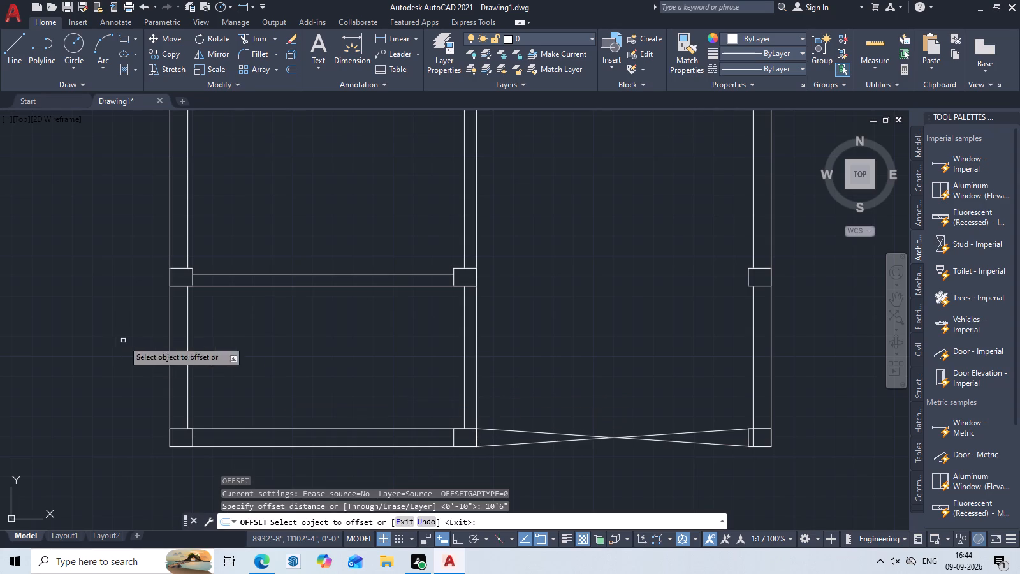
{"action": "left_click", "coordinate": [187, 372]}
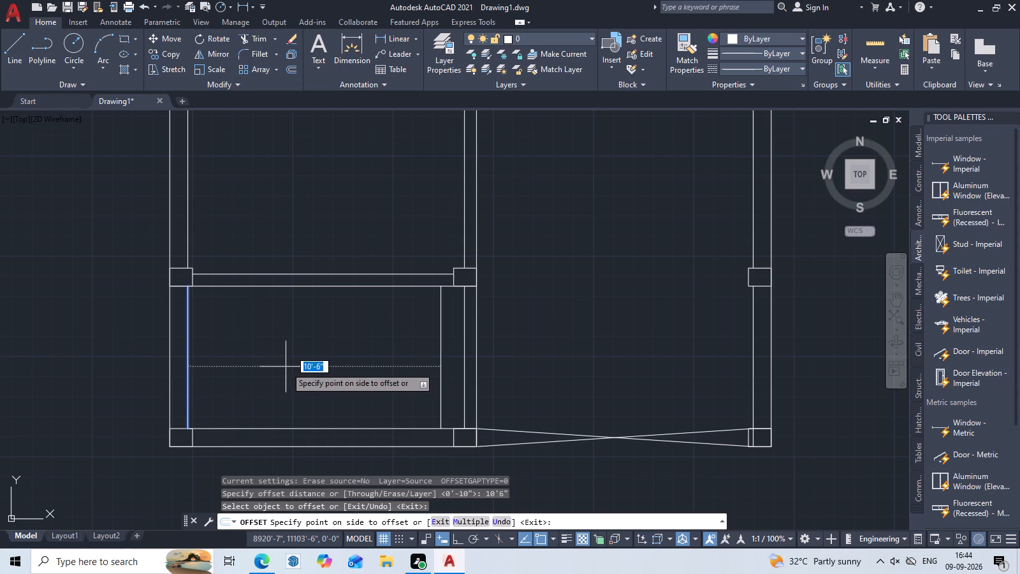
{"action": "left_click", "coordinate": [298, 367]}
{"action": "middle_click_drag", "start_coordinate": [520, 374], "coordinate": [514, 388]}
{"action": "key", "text": "Escape"}
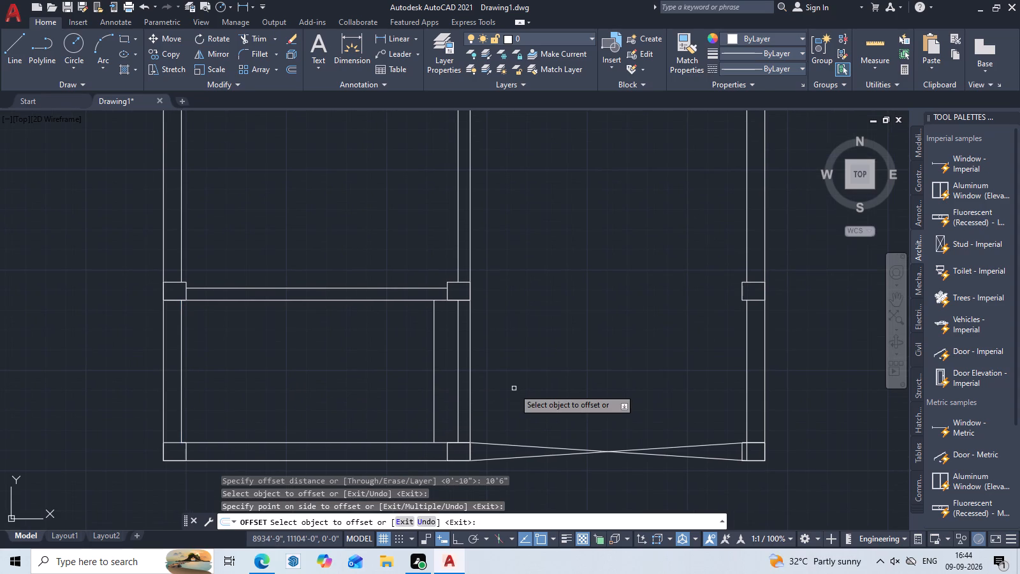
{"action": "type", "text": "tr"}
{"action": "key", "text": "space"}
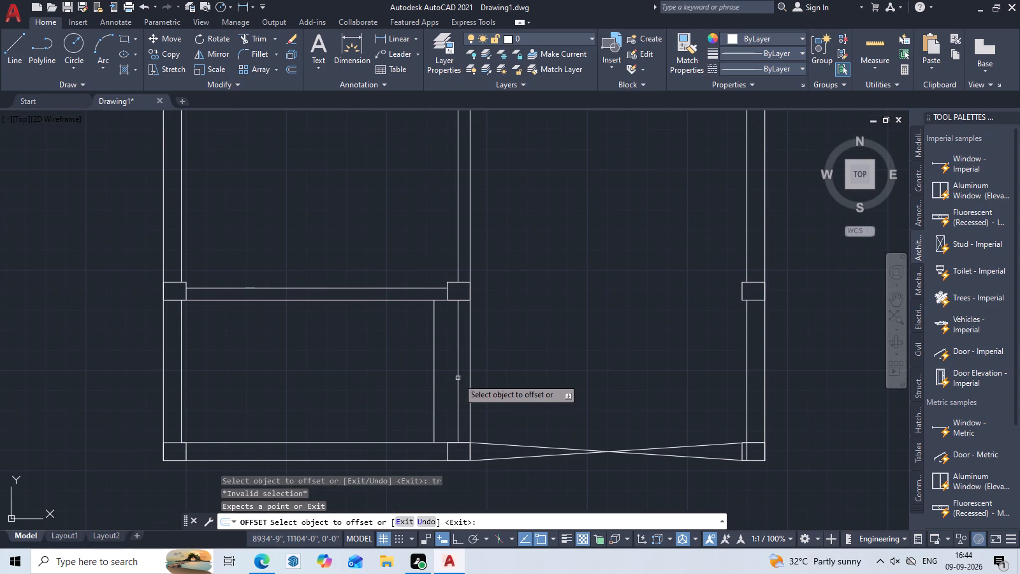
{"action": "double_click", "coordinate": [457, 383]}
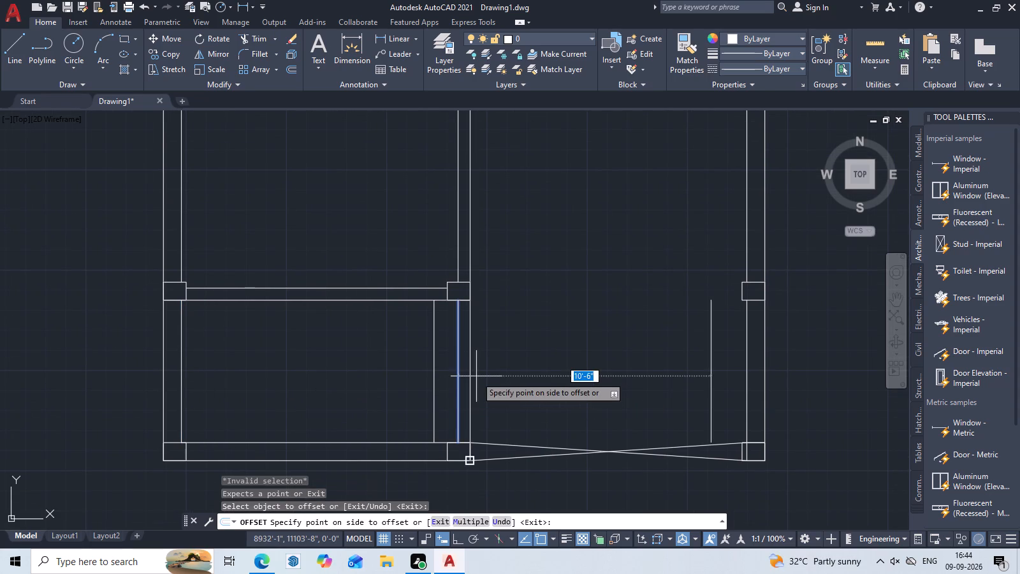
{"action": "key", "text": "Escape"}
Trim away both lines of the old vertical partition between the bottom-left room's two right-hand columns.
{"action": "type", "text": "tr"}
{"action": "key", "text": "space"}
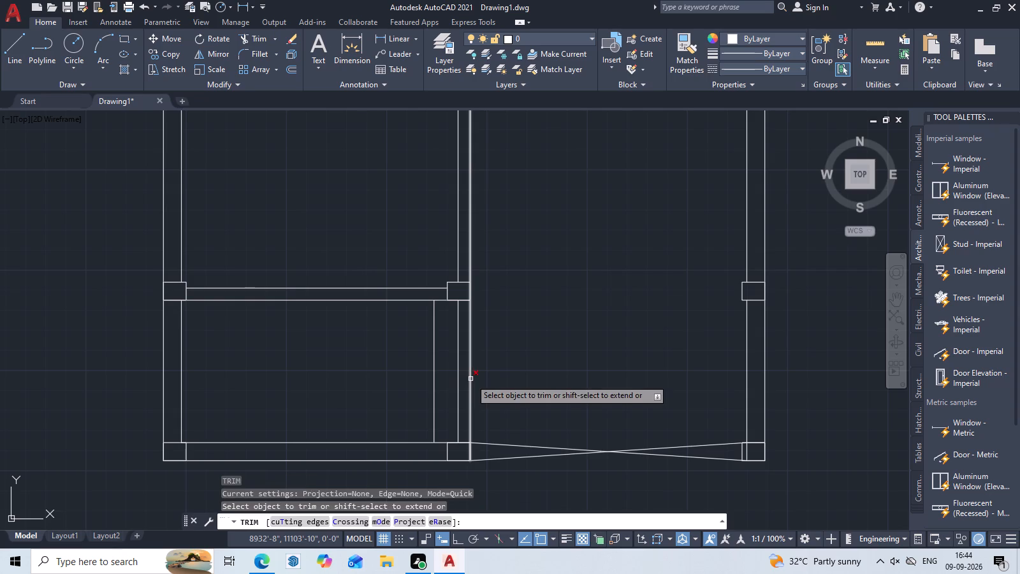
{"action": "left_click", "coordinate": [456, 387]}
{"action": "double_click", "coordinate": [472, 385]}
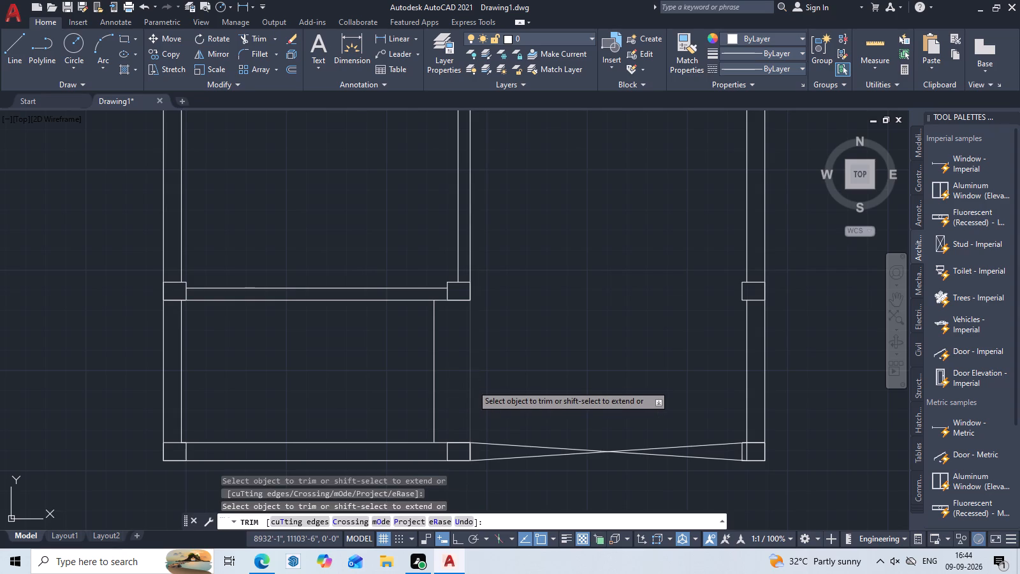
Finish trimming and measure the inside width and depth of the bottom-left room.
{"action": "scroll", "coordinate": [481, 377], "scroll_direction": "down", "scroll_amount": 2}
{"action": "middle_click", "coordinate": [493, 383]}
{"action": "key", "text": "Escape"}
{"action": "scroll", "coordinate": [495, 387], "scroll_direction": "up", "scroll_amount": 1}
{"action": "middle_click_drag", "start_coordinate": [496, 387], "coordinate": [515, 392]}
{"action": "key", "text": "Escape"}
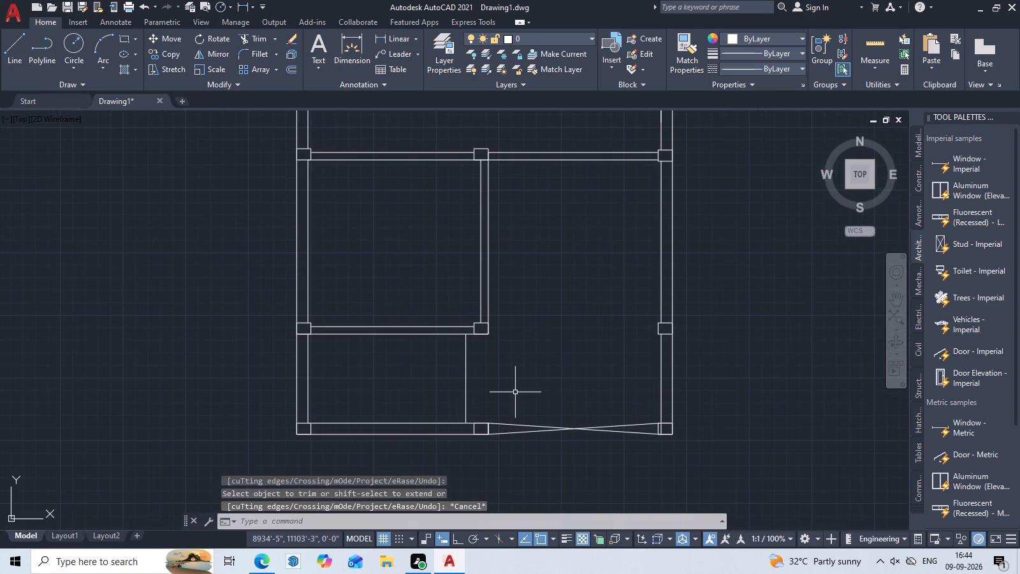
{"action": "key", "text": "Escape"}
{"action": "key", "text": "Escape"}
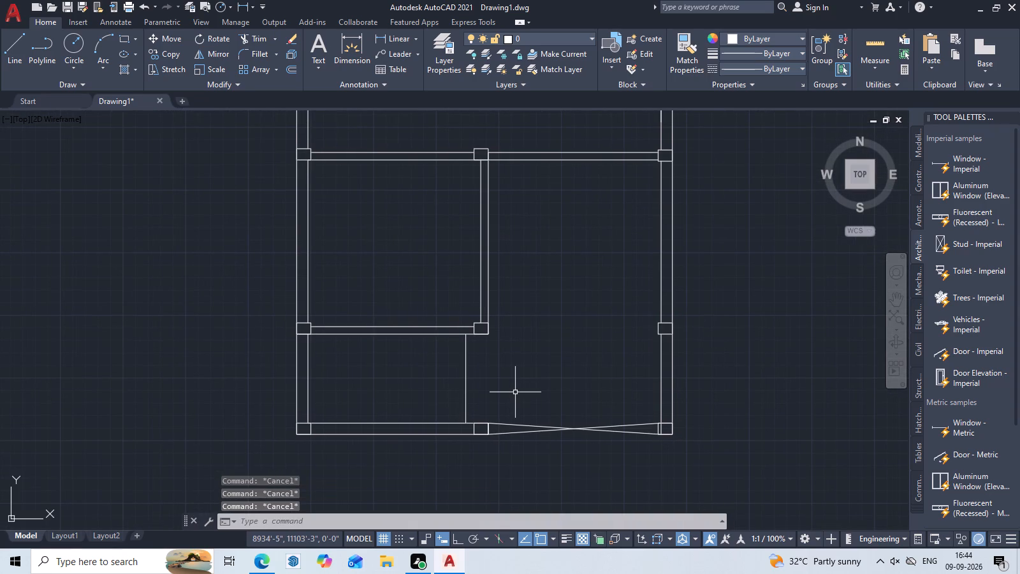
{"action": "left_click", "coordinate": [875, 29]}
{"action": "left_click", "coordinate": [871, 42]}
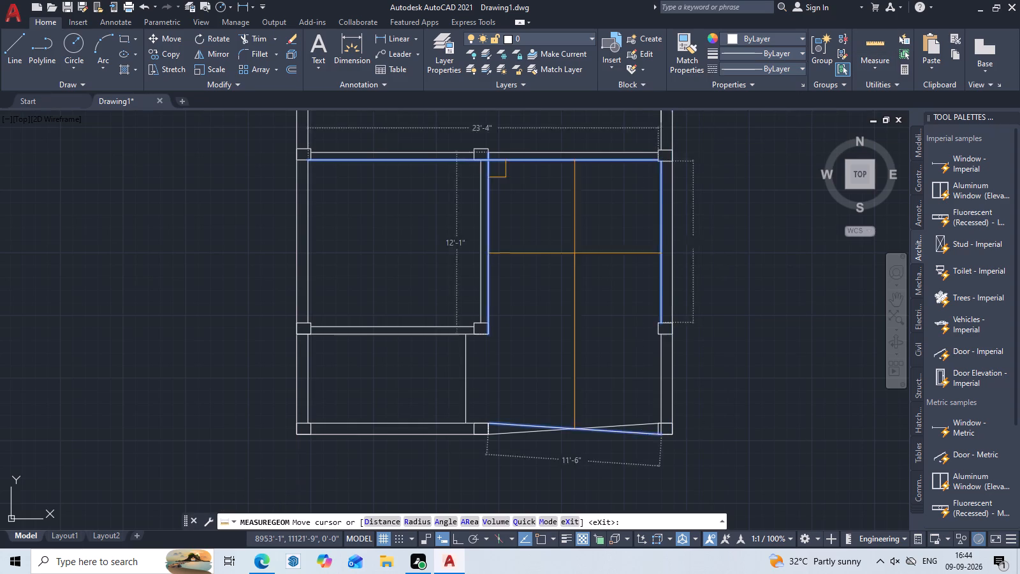
{"action": "scroll", "coordinate": [319, 407], "scroll_direction": "up", "scroll_amount": 3}
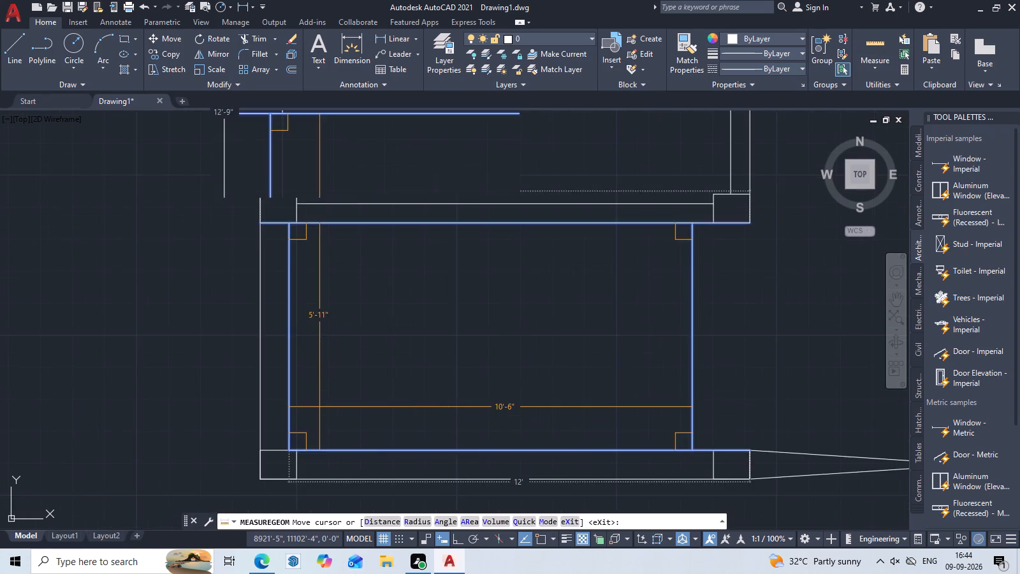
{"action": "key", "text": "Escape"}
Measure the left room above the bottom-left room, then the adjoining right-hand hall and bottom-left room.
{"action": "scroll", "coordinate": [319, 407], "scroll_direction": "down", "scroll_amount": 5}
{"action": "middle_click_drag", "start_coordinate": [360, 421], "coordinate": [368, 452]}
{"action": "scroll", "coordinate": [356, 456], "scroll_direction": "up", "scroll_amount": 3}
{"action": "middle_click_drag", "start_coordinate": [412, 459], "coordinate": [412, 466]}
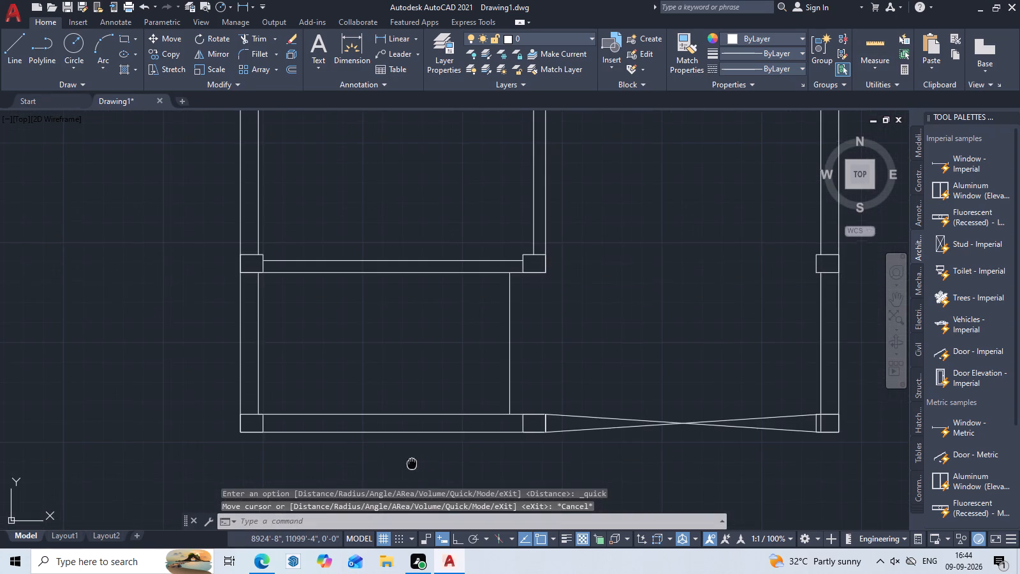
{"action": "middle_click_drag", "start_coordinate": [412, 466], "coordinate": [407, 492]}
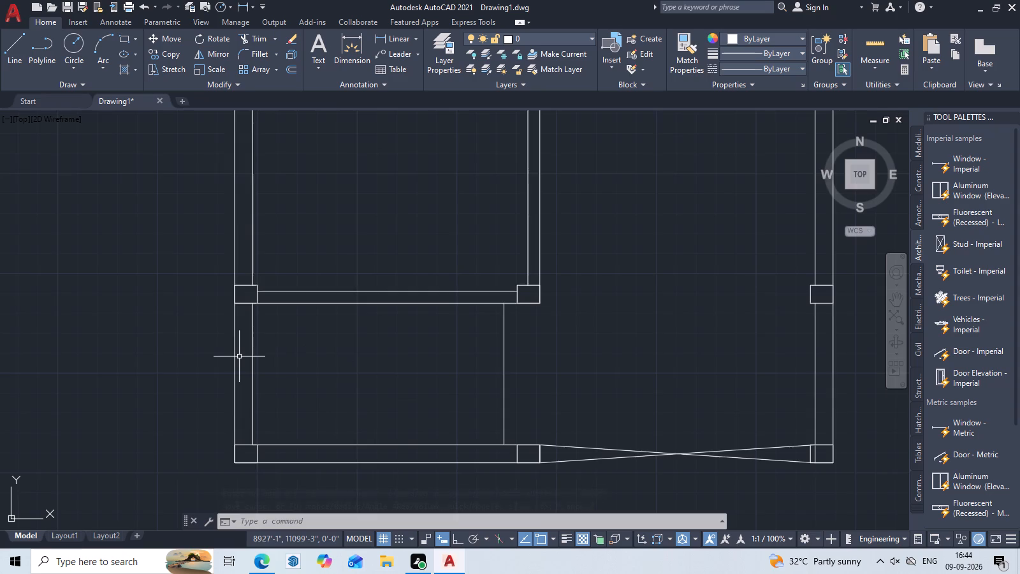
{"action": "scroll", "coordinate": [239, 357], "scroll_direction": "up", "scroll_amount": 2}
{"action": "double_click", "coordinate": [881, 34]}
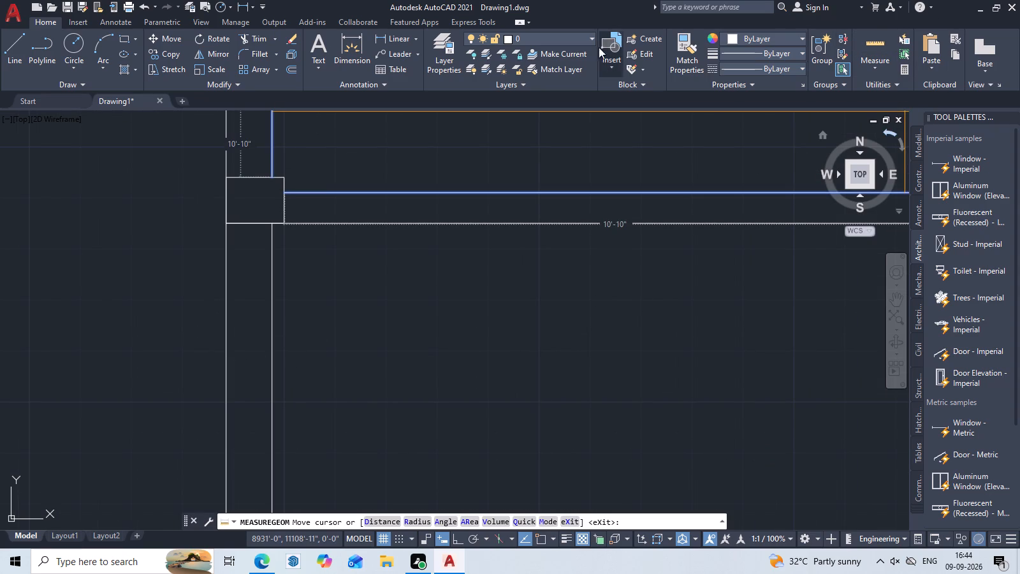
{"action": "scroll", "coordinate": [543, 78], "scroll_direction": "down", "scroll_amount": 2}
{"action": "middle_click_drag", "start_coordinate": [510, 126], "coordinate": [408, 350]}
{"action": "scroll", "coordinate": [404, 330], "scroll_direction": "down", "scroll_amount": 2}
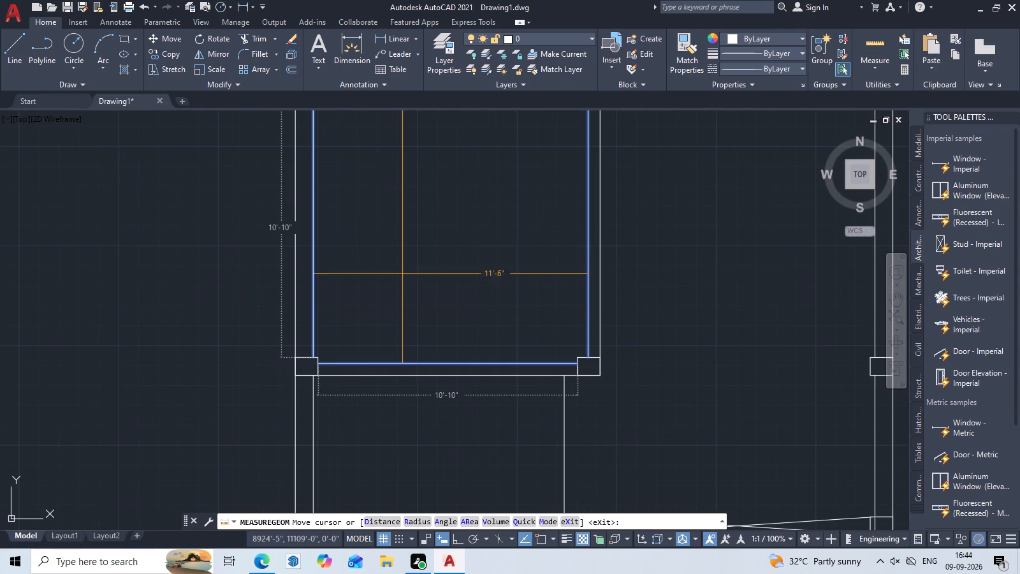
{"action": "middle_click_drag", "start_coordinate": [404, 230], "coordinate": [388, 316]}
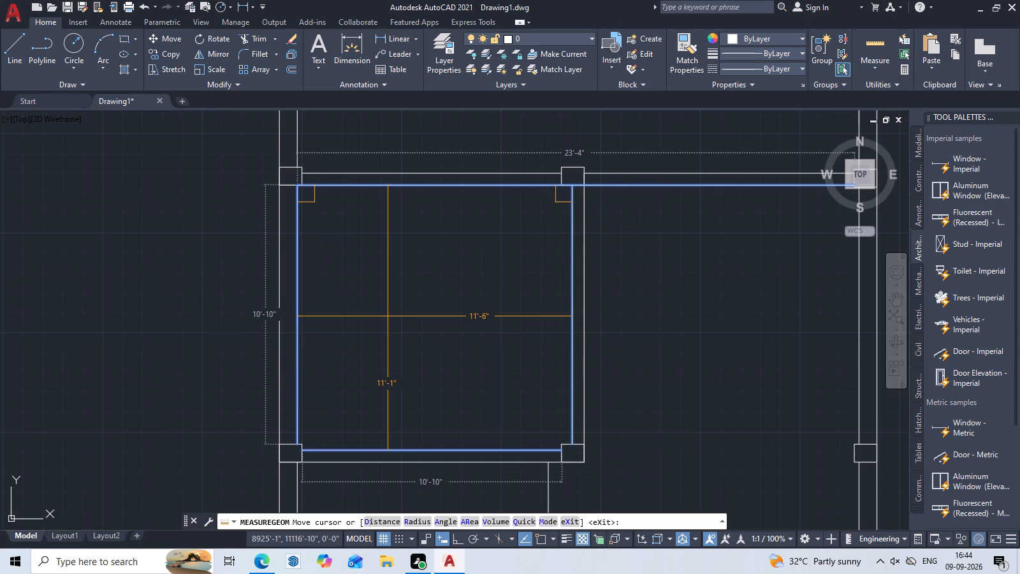
{"action": "scroll", "coordinate": [388, 316], "scroll_direction": "down", "scroll_amount": 1}
{"action": "middle_click_drag", "start_coordinate": [583, 361], "coordinate": [581, 357]}
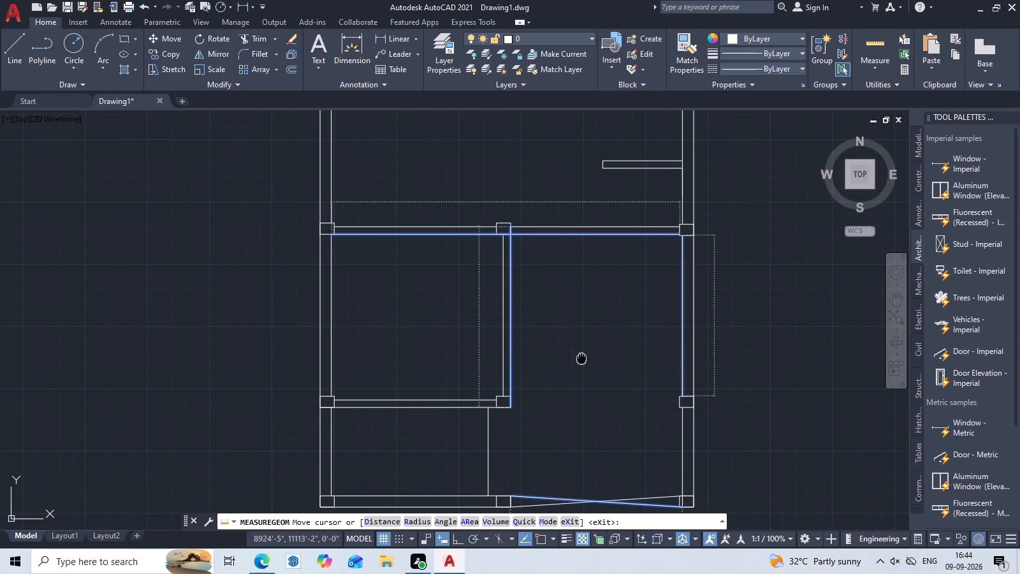
{"action": "middle_click_drag", "start_coordinate": [581, 357], "coordinate": [497, 284]}
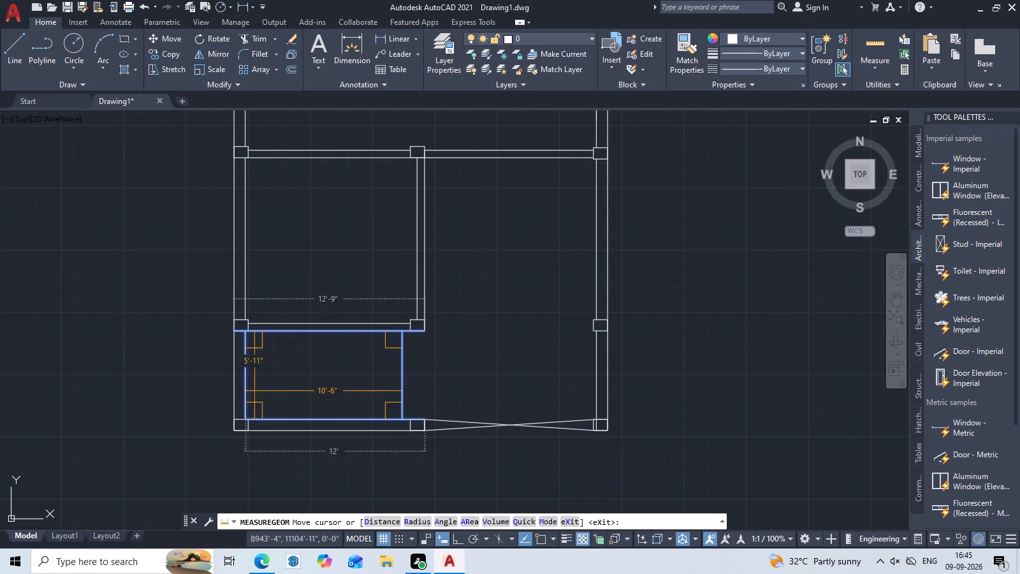
{"action": "key", "text": "Escape"}
Measure the bottom-left room's inside dimensions again.
{"action": "scroll", "coordinate": [284, 392], "scroll_direction": "up", "scroll_amount": 1}
{"action": "middle_click_drag", "start_coordinate": [457, 358], "coordinate": [550, 365]}
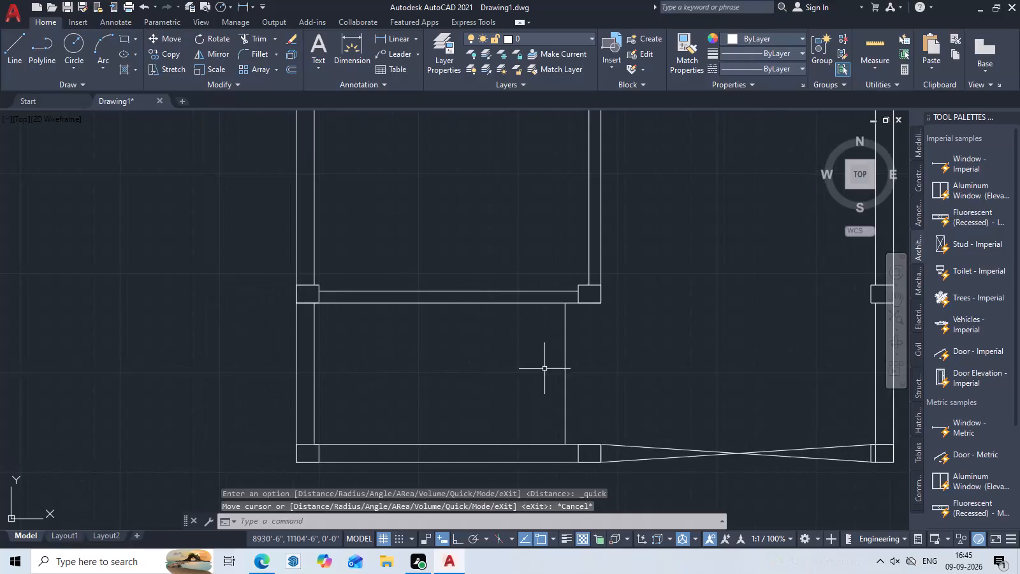
{"action": "scroll", "coordinate": [331, 457], "scroll_direction": "up", "scroll_amount": 3}
{"action": "scroll", "coordinate": [331, 457], "scroll_direction": "down", "scroll_amount": 3}
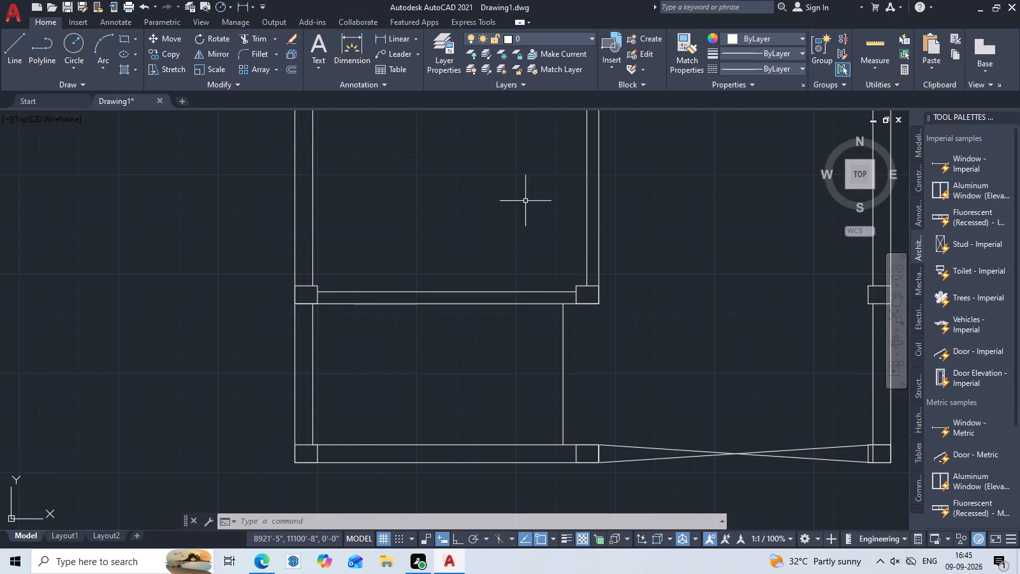
{"action": "key", "text": "Escape"}
{"action": "key", "text": "Escape"}
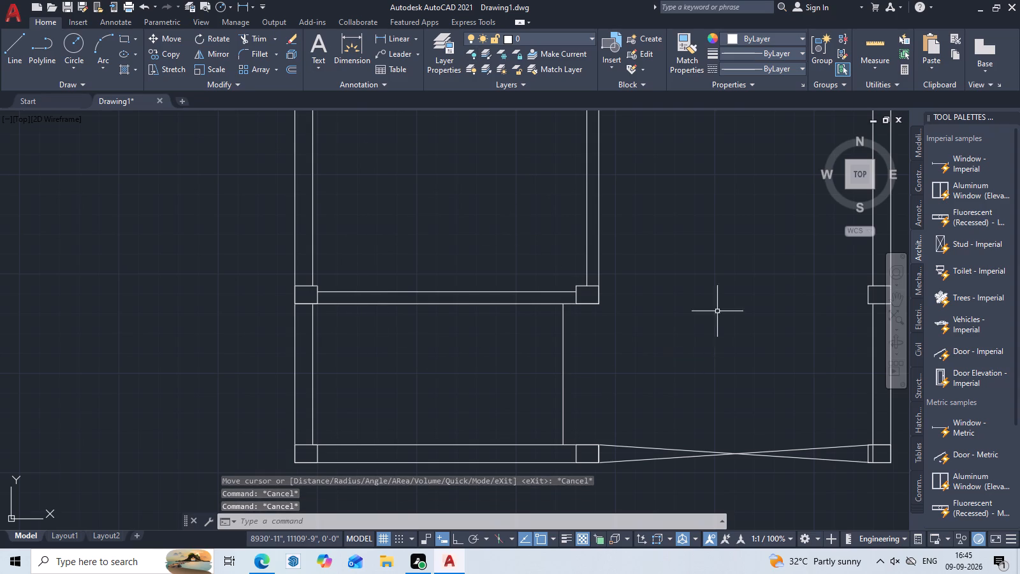
{"action": "left_click", "coordinate": [881, 32]}
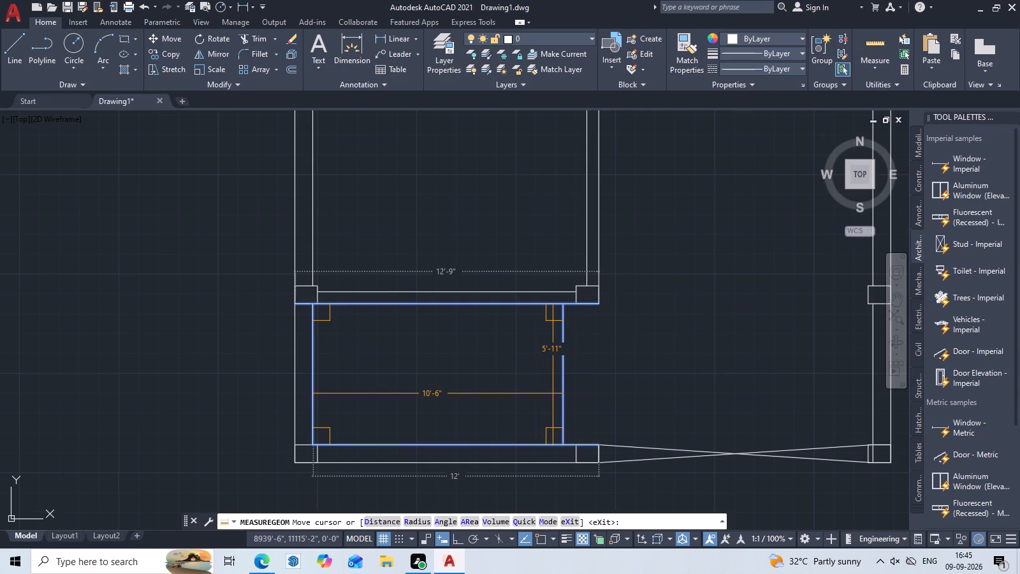
{"action": "key", "text": "Escape"}
Delete the lower line of the horizontal wall between the left room and the bottom-left room.
{"action": "scroll", "coordinate": [561, 394], "scroll_direction": "down", "scroll_amount": 3}
{"action": "middle_click_drag", "start_coordinate": [562, 394], "coordinate": [522, 411]}
{"action": "scroll", "coordinate": [522, 411], "scroll_direction": "up", "scroll_amount": 2}
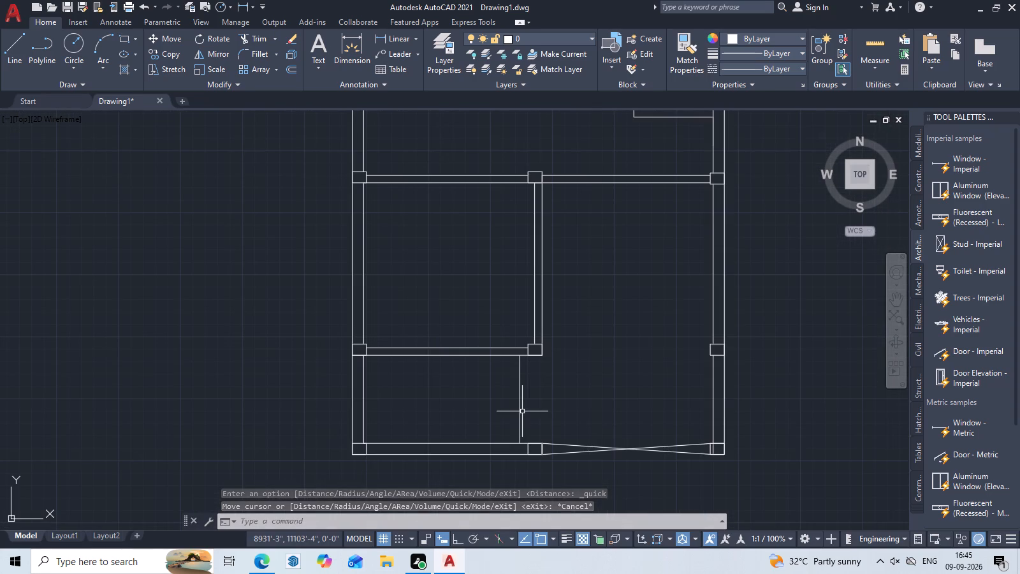
{"action": "scroll", "coordinate": [522, 411], "scroll_direction": "up", "scroll_amount": 3}
{"action": "scroll", "coordinate": [522, 411], "scroll_direction": "down", "scroll_amount": 2}
{"action": "middle_click_drag", "start_coordinate": [522, 411], "coordinate": [522, 381]}
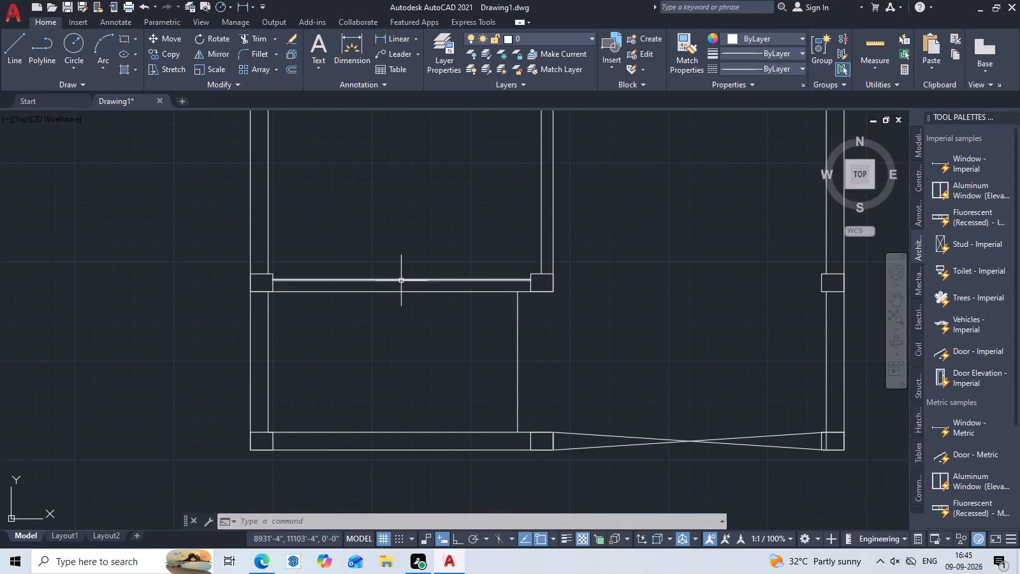
{"action": "left_click", "coordinate": [405, 291]}
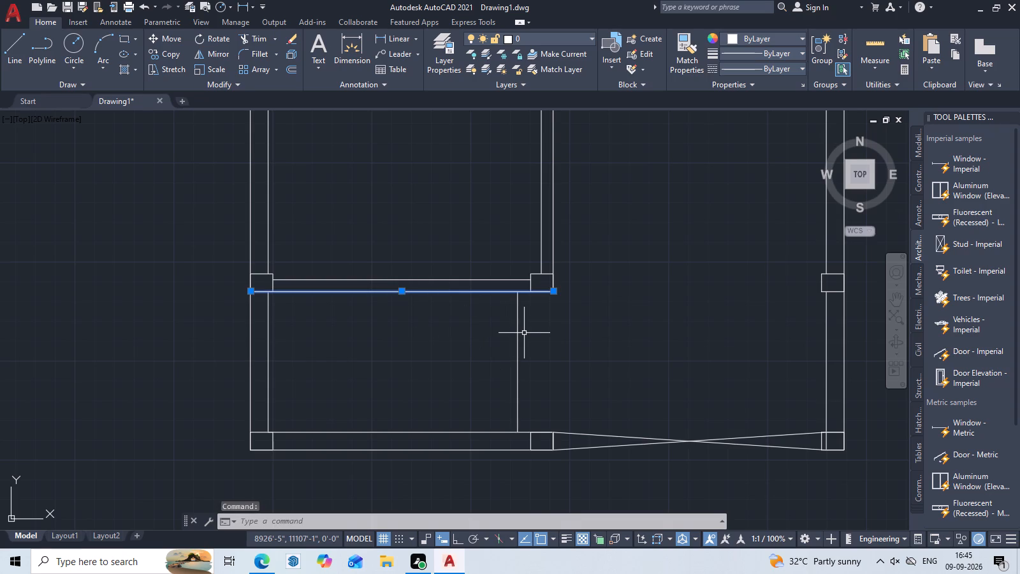
{"action": "key", "text": "Delete"}
{"action": "key", "text": "Escape"}
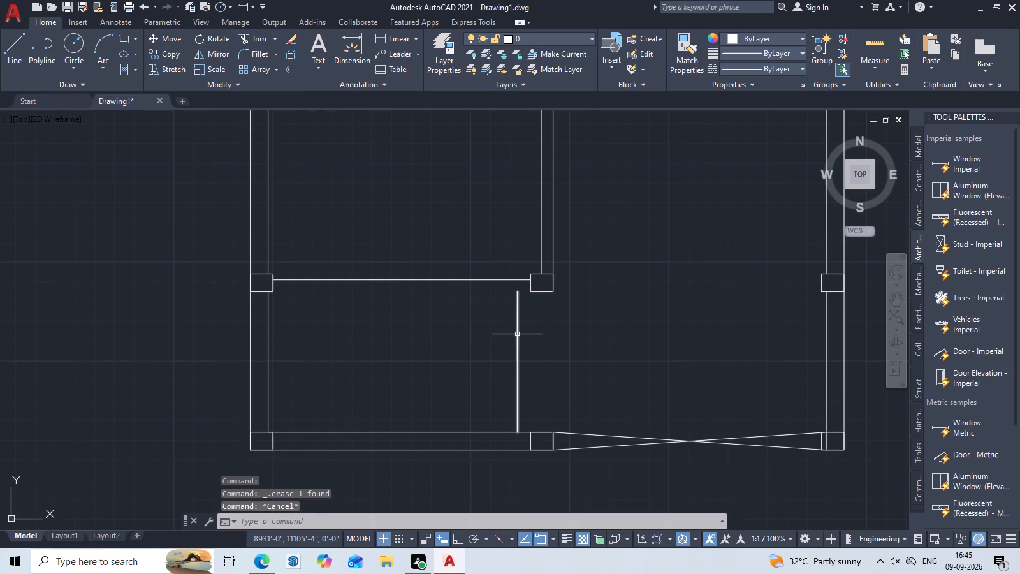
Offset the horizontal wall's remaining line 5" down toward the bottom-left room to form its new lower face.
{"action": "type", "text": "o"}
{"action": "key", "text": "space"}
{"action": "key", "text": "4"}
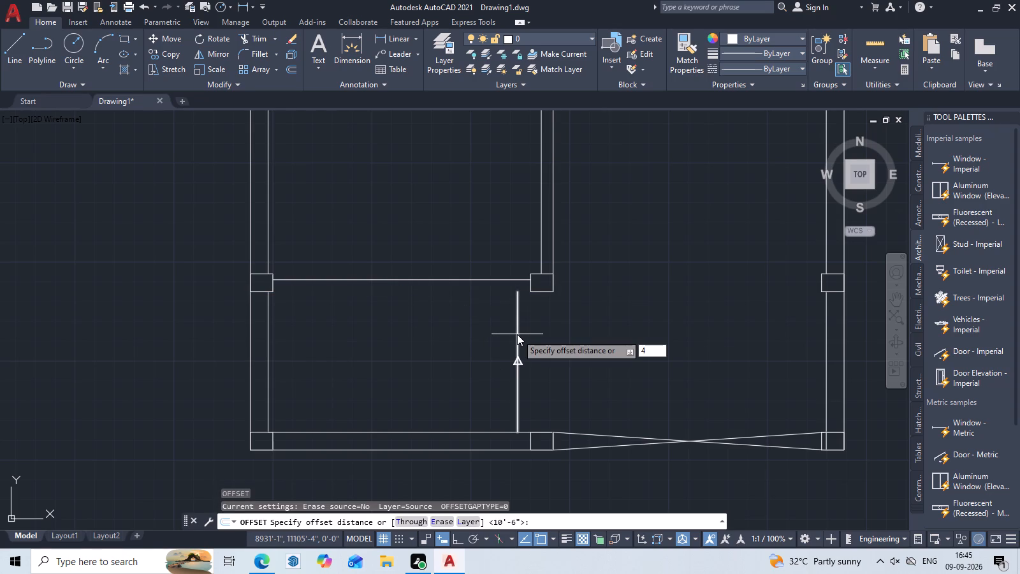
{"action": "key", "text": "BackSpace"}
{"action": "key", "text": "5"}
{"action": "key", "text": "space"}
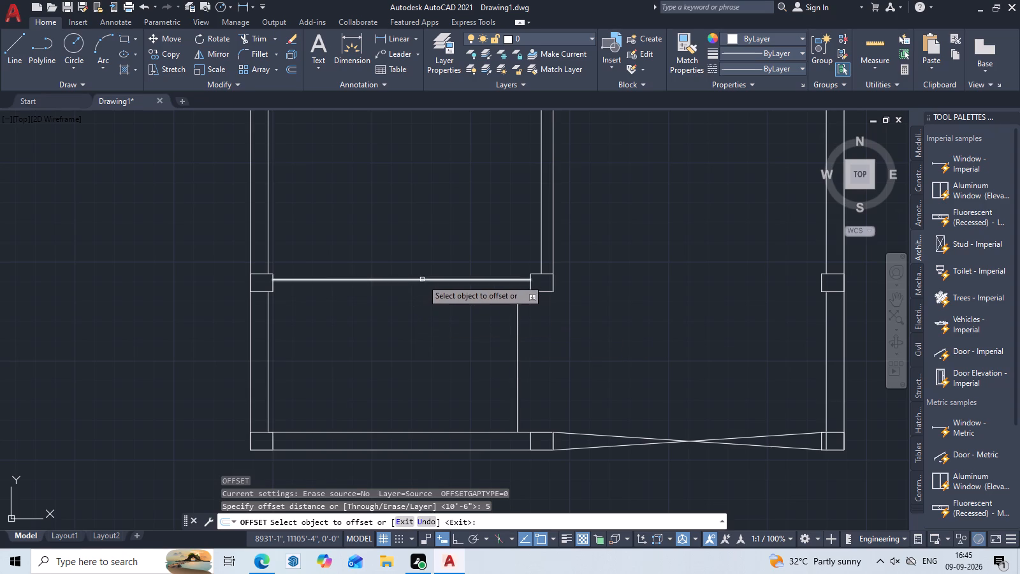
{"action": "left_click", "coordinate": [422, 279]}
{"action": "left_click", "coordinate": [422, 302]}
{"action": "middle_click_drag", "start_coordinate": [428, 333], "coordinate": [425, 350]}
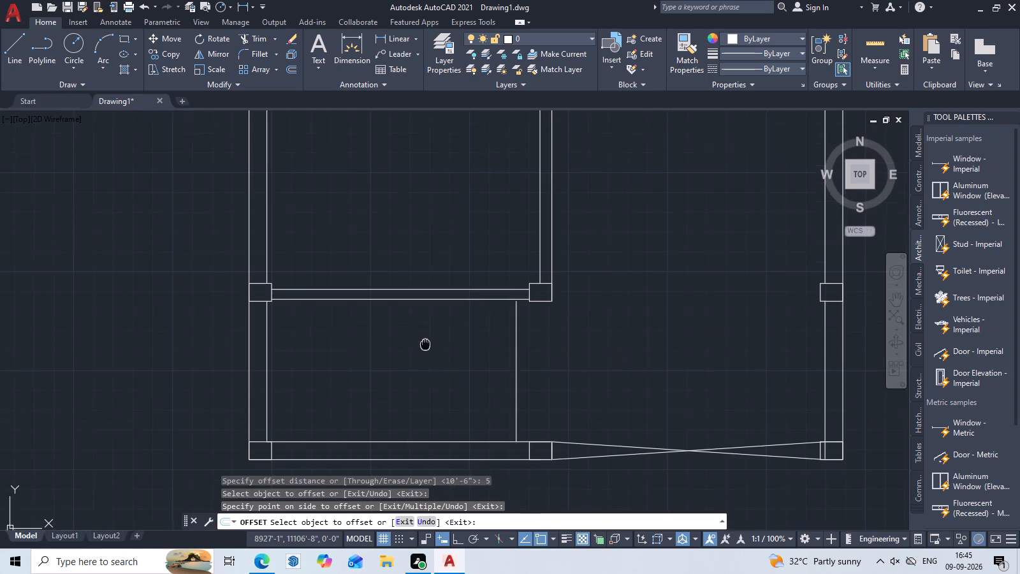
{"action": "middle_click_drag", "start_coordinate": [425, 350], "coordinate": [424, 355]}
{"action": "scroll", "coordinate": [424, 355], "scroll_direction": "down", "scroll_amount": 1}
{"action": "scroll", "coordinate": [347, 347], "scroll_direction": "up", "scroll_amount": 1}
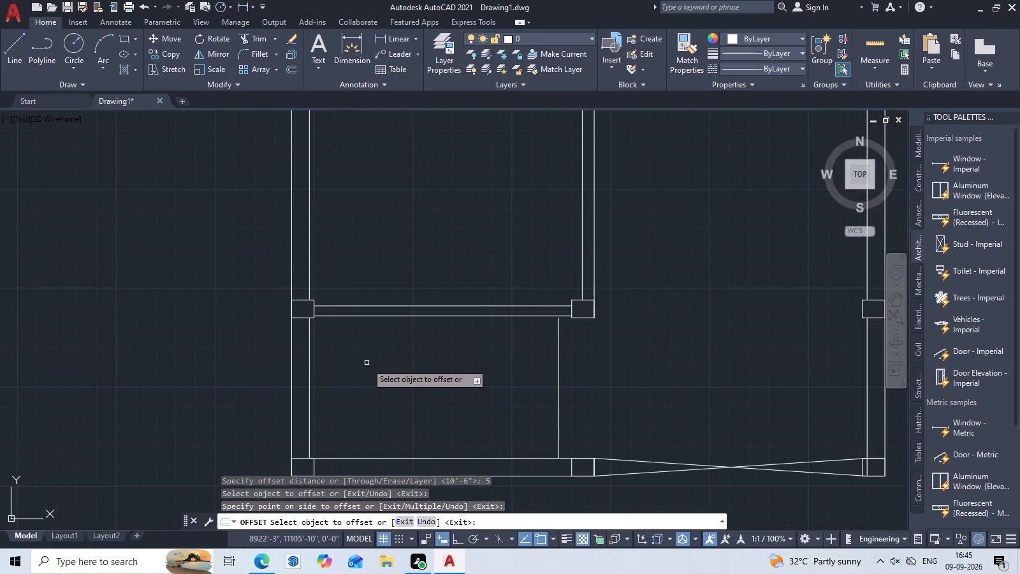
{"action": "key", "text": "Escape"}
Check the lower rooms' dimensions and examine the whole plan, then the bottom-left room's new right-hand line.
{"action": "left_click", "coordinate": [865, 41]}
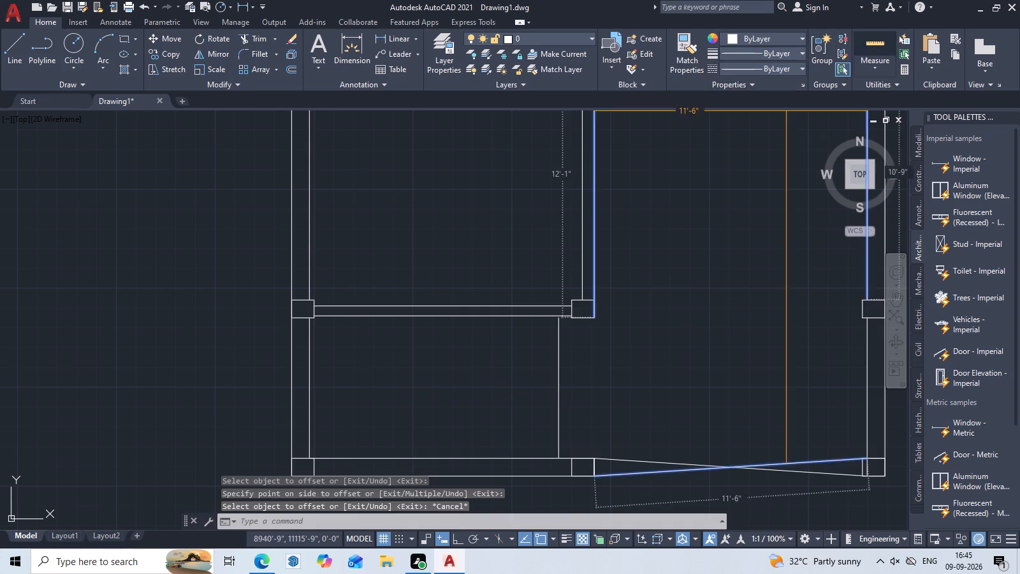
{"action": "key", "text": "Escape"}
{"action": "scroll", "coordinate": [506, 390], "scroll_direction": "down", "scroll_amount": 1}
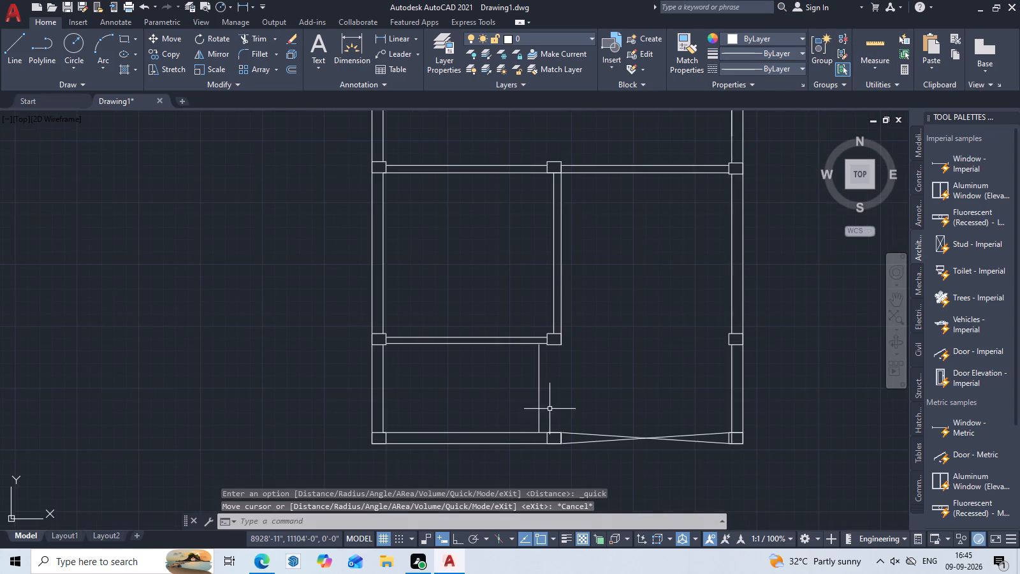
{"action": "middle_click_drag", "start_coordinate": [550, 409], "coordinate": [521, 422]}
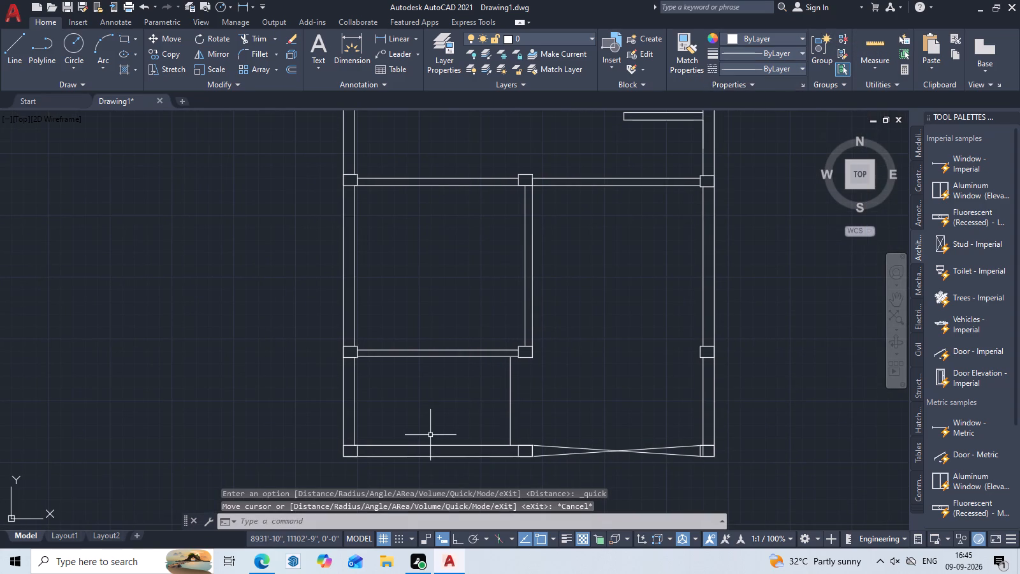
{"action": "middle_click_drag", "start_coordinate": [475, 427], "coordinate": [536, 423]}
{"action": "key", "text": "Escape"}
{"action": "scroll", "coordinate": [564, 420], "scroll_direction": "down", "scroll_amount": 2}
{"action": "middle_click_drag", "start_coordinate": [589, 420], "coordinate": [512, 448]}
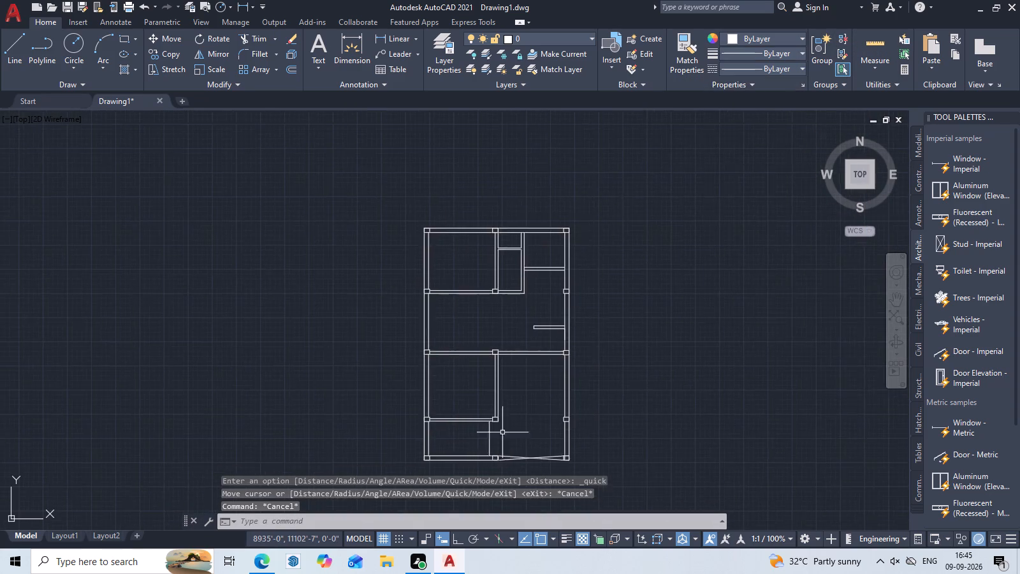
{"action": "scroll", "coordinate": [492, 396], "scroll_direction": "up", "scroll_amount": 2}
{"action": "middle_click_drag", "start_coordinate": [557, 426], "coordinate": [557, 404]}
{"action": "key", "text": "Escape"}
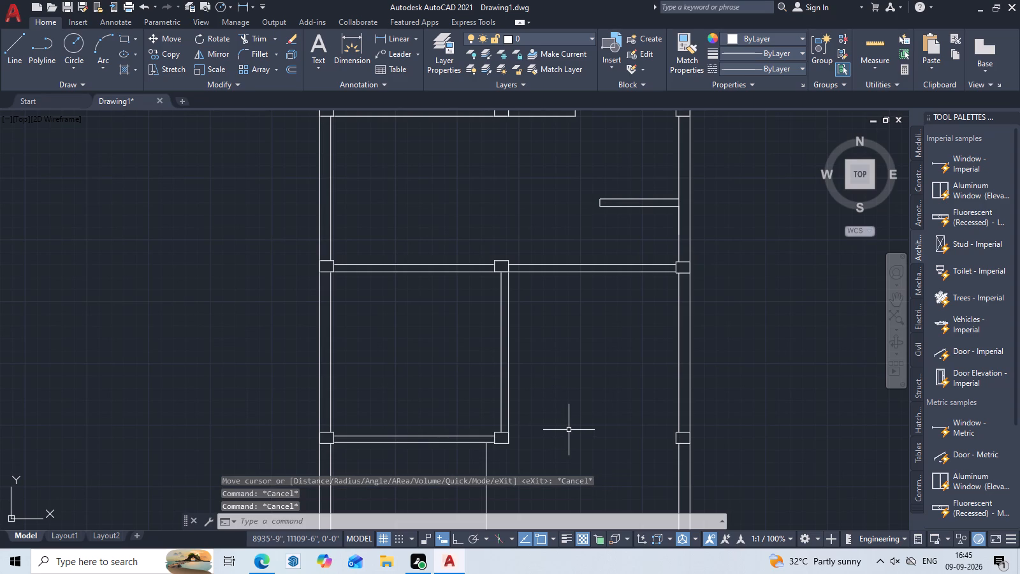
{"action": "middle_click_drag", "start_coordinate": [565, 434], "coordinate": [572, 316]}
{"action": "middle_click_drag", "start_coordinate": [470, 393], "coordinate": [489, 391]}
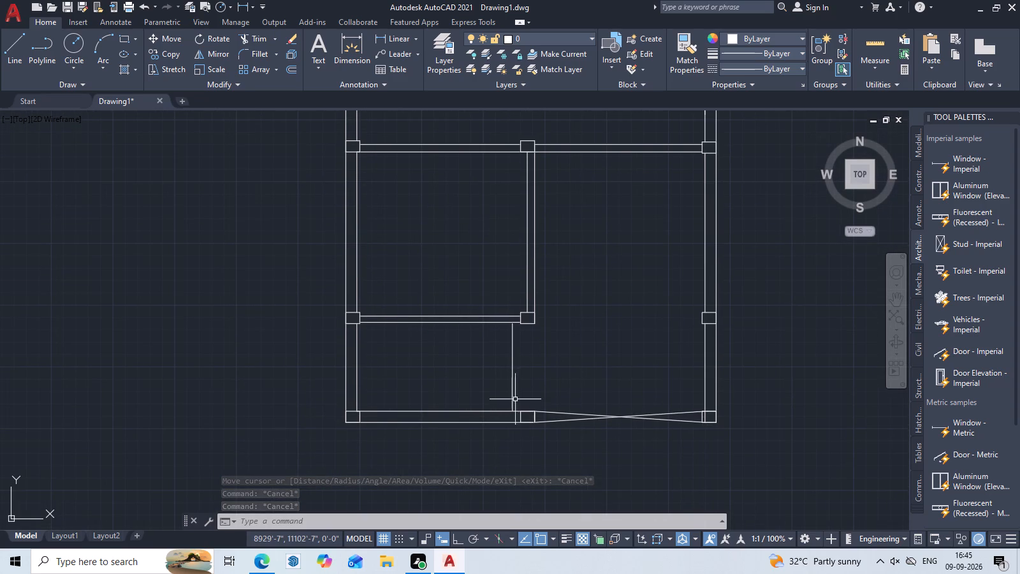
{"action": "key", "text": "Escape"}
{"action": "key", "text": "Escape"}
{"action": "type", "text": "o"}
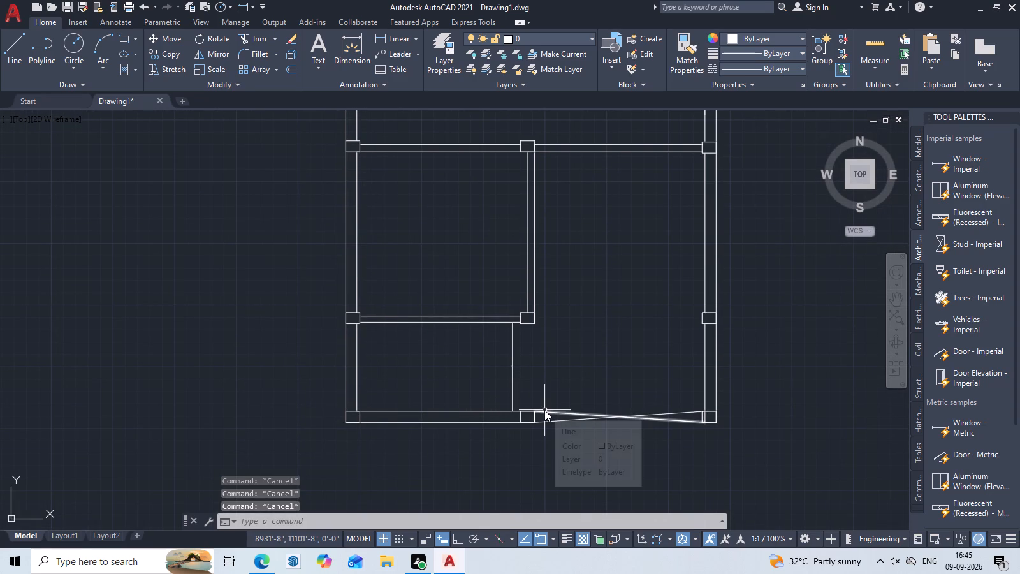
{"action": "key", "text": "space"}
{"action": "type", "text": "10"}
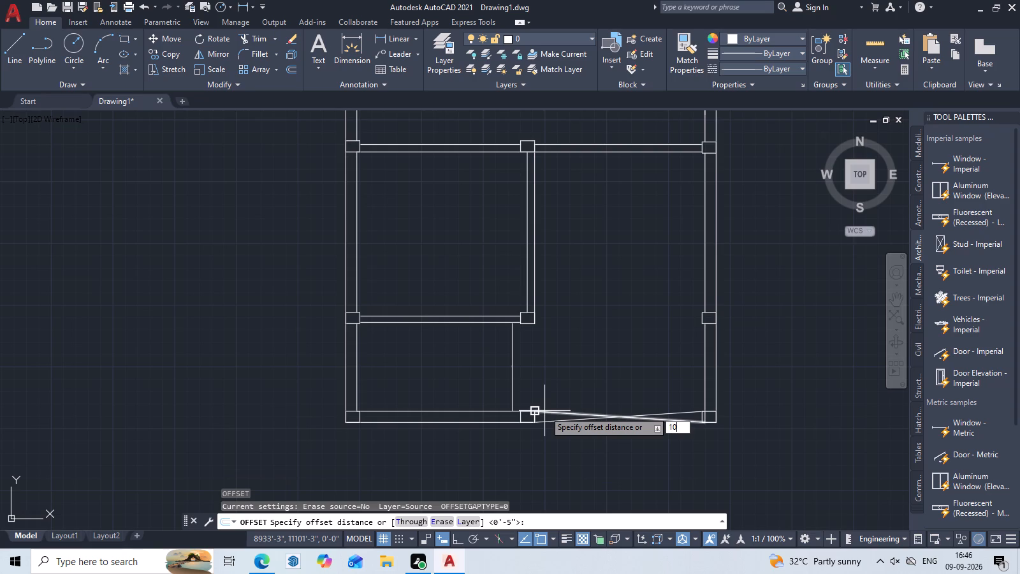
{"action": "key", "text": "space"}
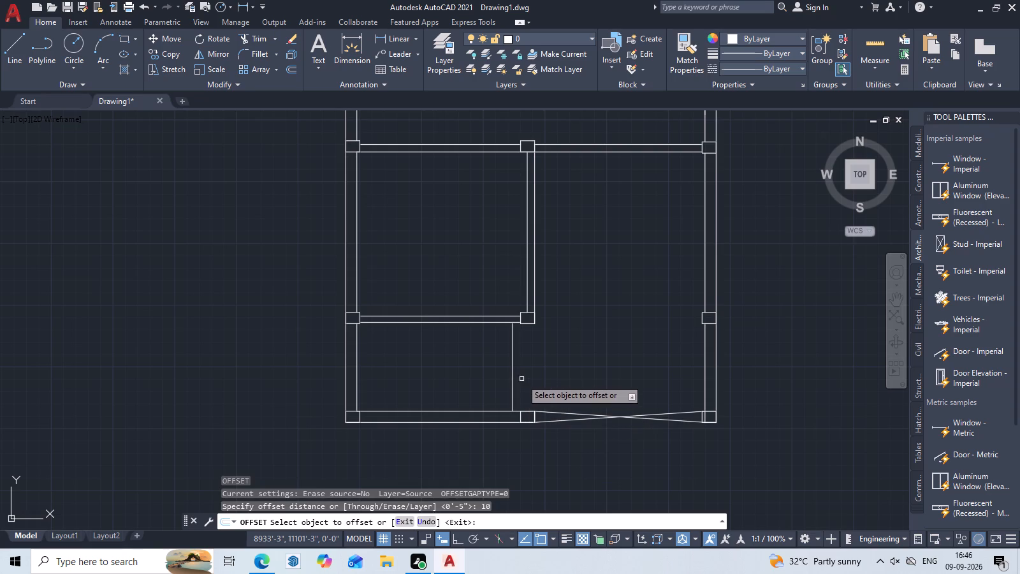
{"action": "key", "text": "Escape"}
Offset the left outer wall's inner line 3' into the bottom-left room to form the stair landing's edge.
{"action": "type", "text": "o"}
{"action": "key", "text": "space"}
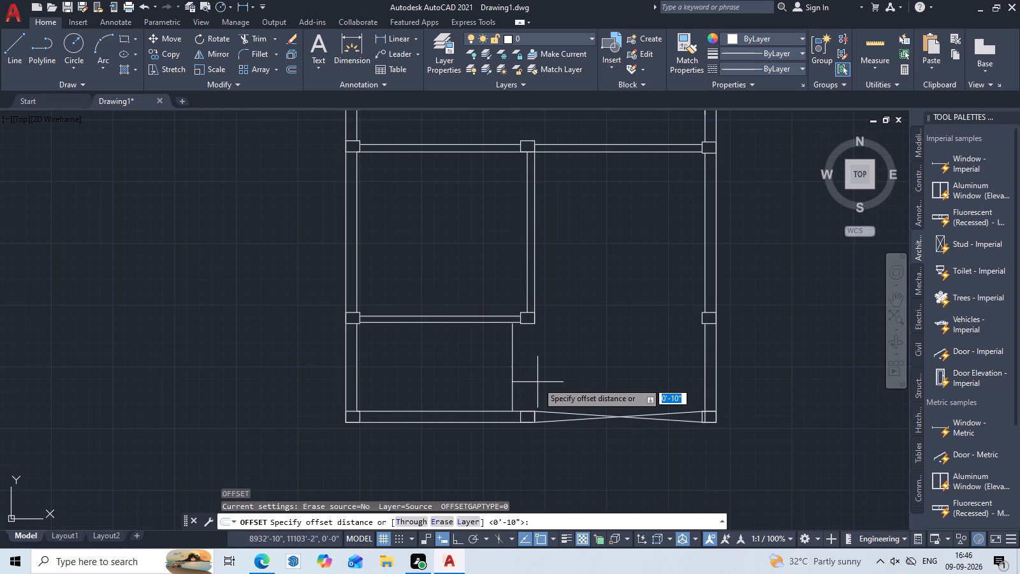
{"action": "type", "text": "3'"}
{"action": "key", "text": "space"}
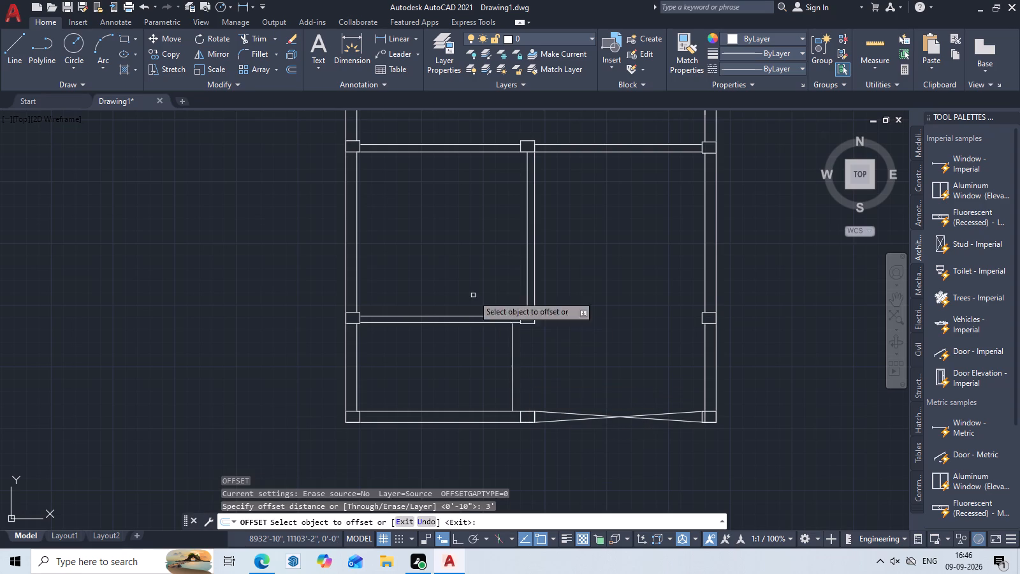
{"action": "left_click", "coordinate": [356, 377]}
{"action": "left_click", "coordinate": [407, 377]}
{"action": "key", "text": "Escape"}
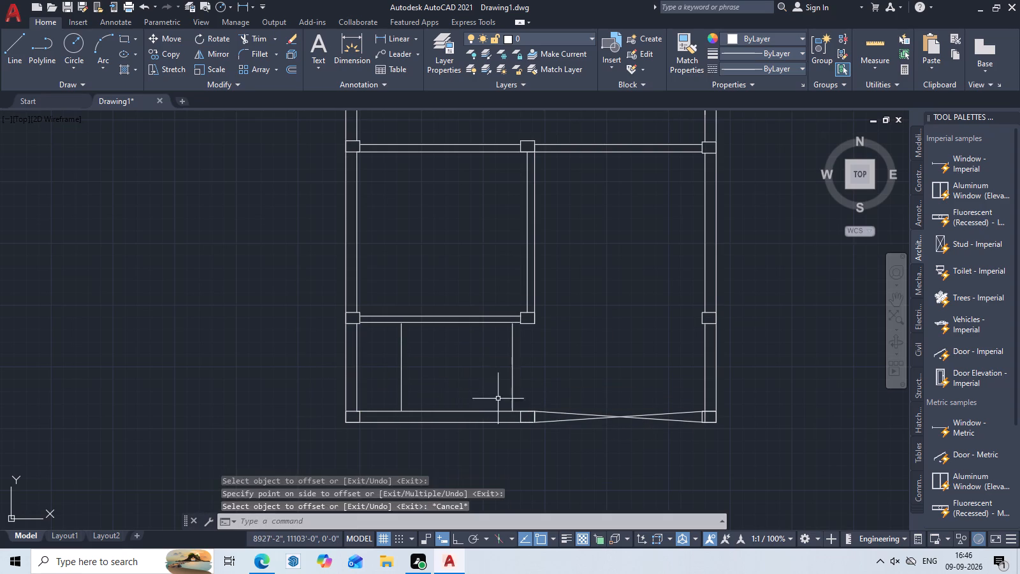
{"action": "key", "text": "Escape"}
{"action": "key", "text": "Escape"}
{"action": "key", "text": "Escape"}
{"action": "key", "text": "Escape"}
Offset the bottom-left room's right-hand line 10" leftward repeatedly, adding eight tread lines up to the landing edge.
{"action": "type", "text": "o"}
{"action": "key", "text": "space"}
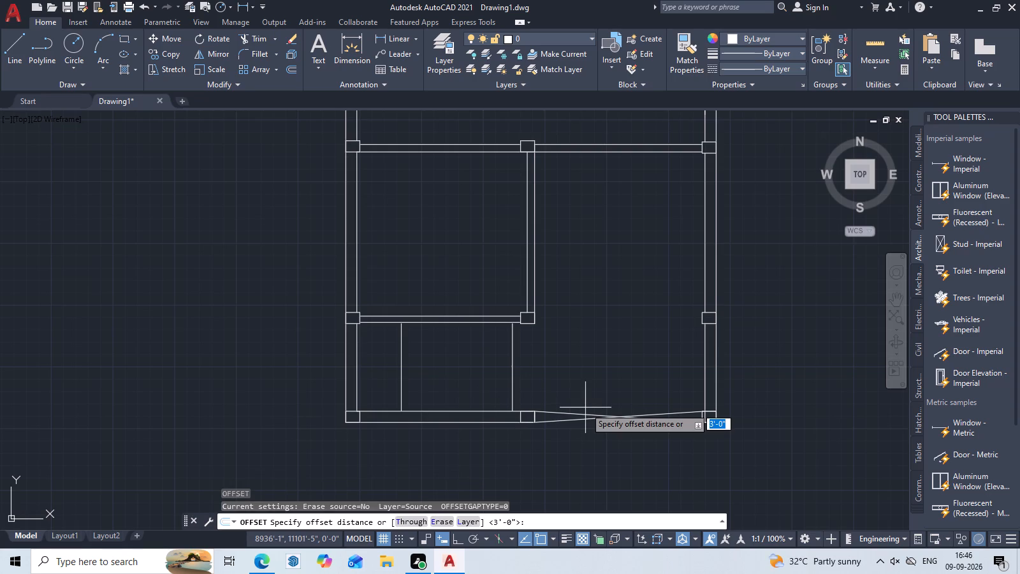
{"action": "type", "text": "10"}
{"action": "key", "text": "space"}
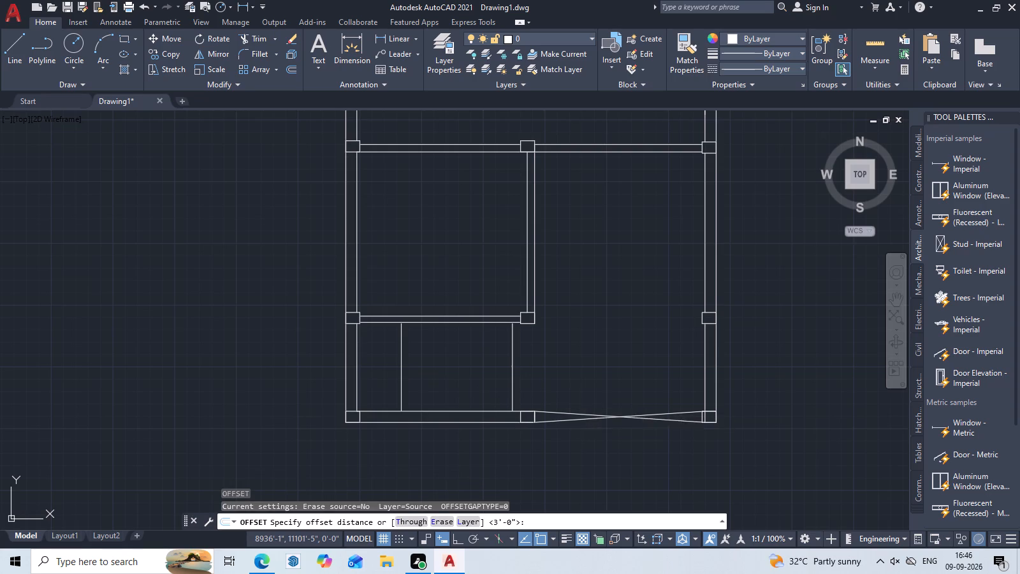
{"action": "left_click", "coordinate": [511, 364]}
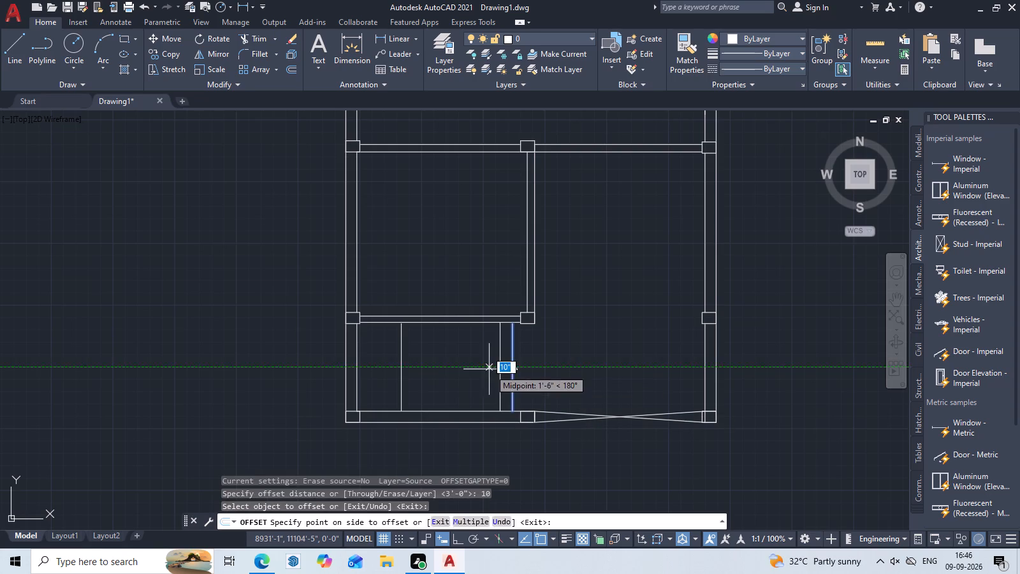
{"action": "left_click", "coordinate": [489, 369]}
{"action": "left_click", "coordinate": [500, 364]}
{"action": "double_click", "coordinate": [472, 369]}
{"action": "left_click", "coordinate": [487, 363]}
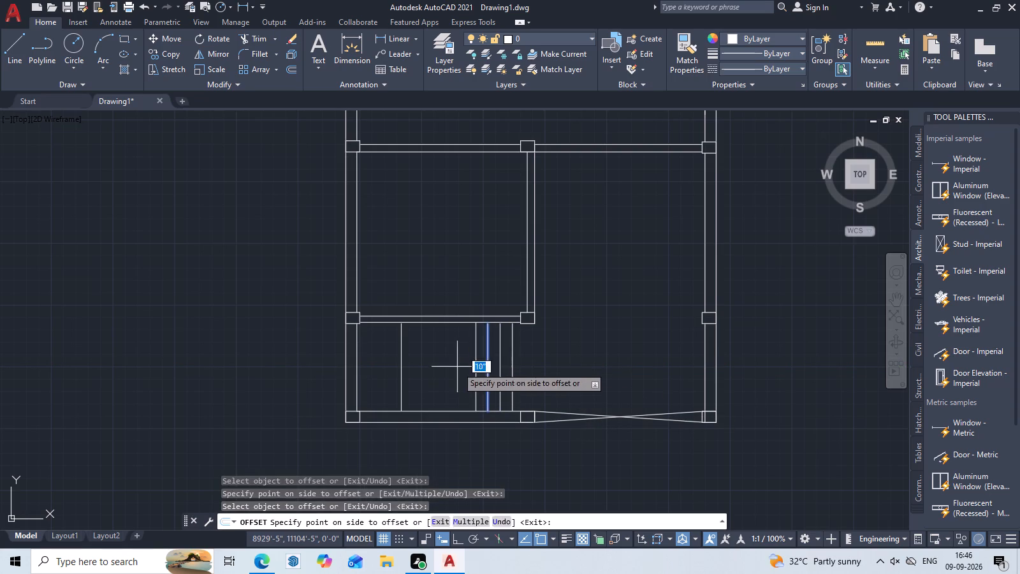
{"action": "left_click", "coordinate": [428, 368]}
{"action": "left_click", "coordinate": [475, 361]}
{"action": "double_click", "coordinate": [446, 364]}
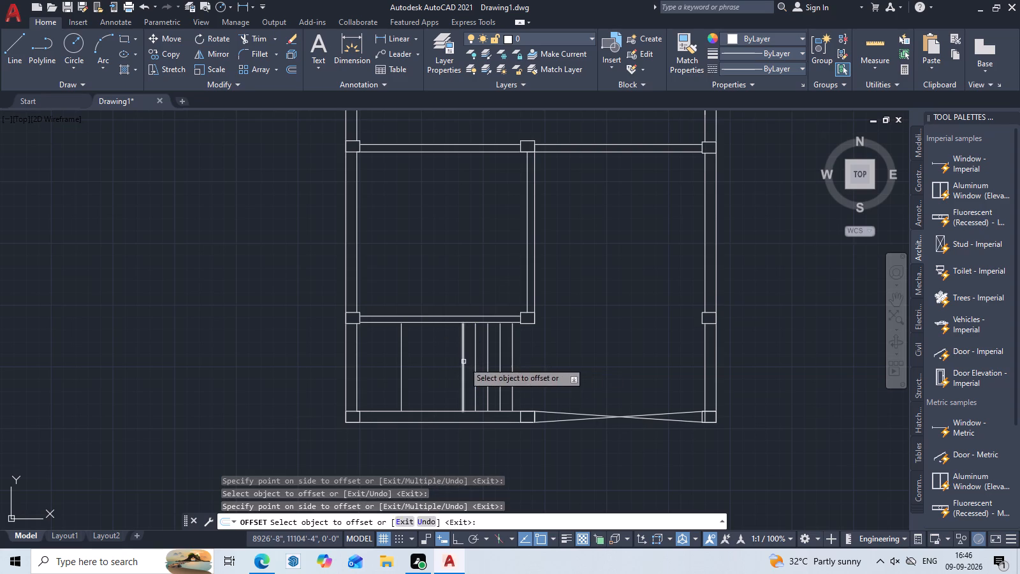
{"action": "left_click", "coordinate": [463, 362]}
{"action": "left_click", "coordinate": [446, 364]}
{"action": "left_click", "coordinate": [450, 369]}
{"action": "left_click", "coordinate": [432, 376]}
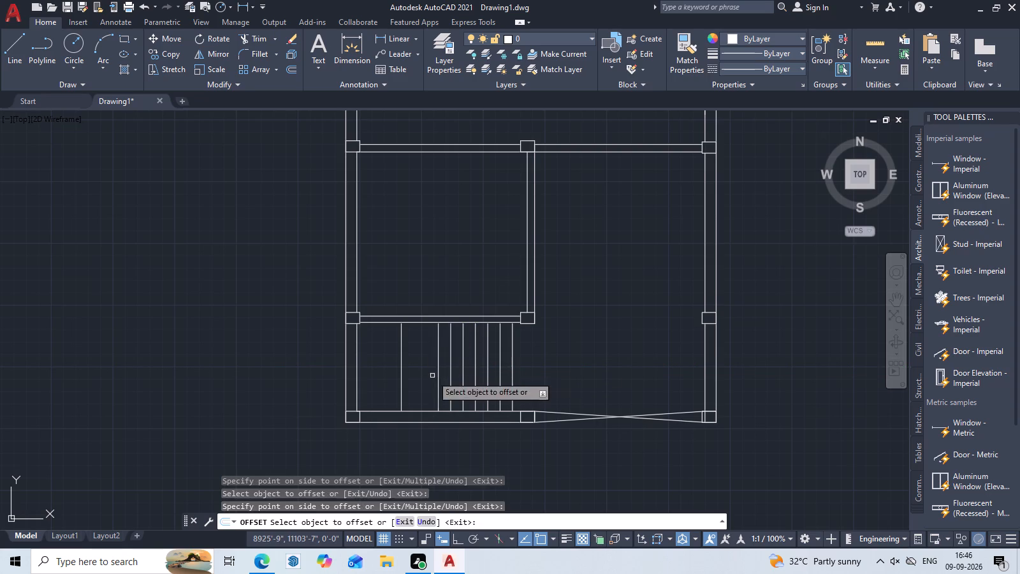
{"action": "left_click", "coordinate": [442, 369]}
{"action": "double_click", "coordinate": [440, 371]}
{"action": "left_click", "coordinate": [402, 377]}
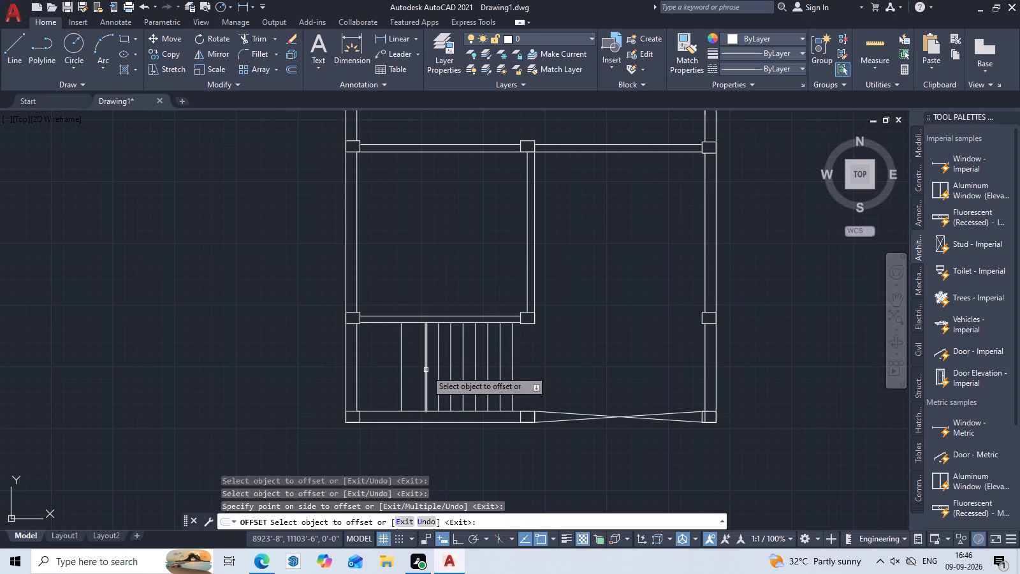
{"action": "left_click", "coordinate": [426, 370]}
{"action": "left_click", "coordinate": [406, 376]}
{"action": "key", "text": "Escape"}
{"action": "key", "text": "Escape"}
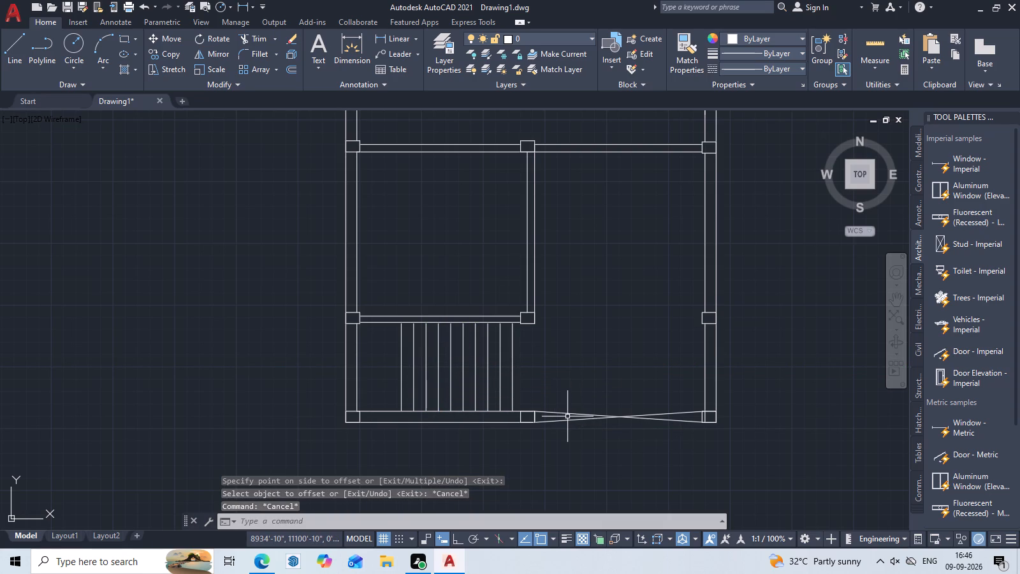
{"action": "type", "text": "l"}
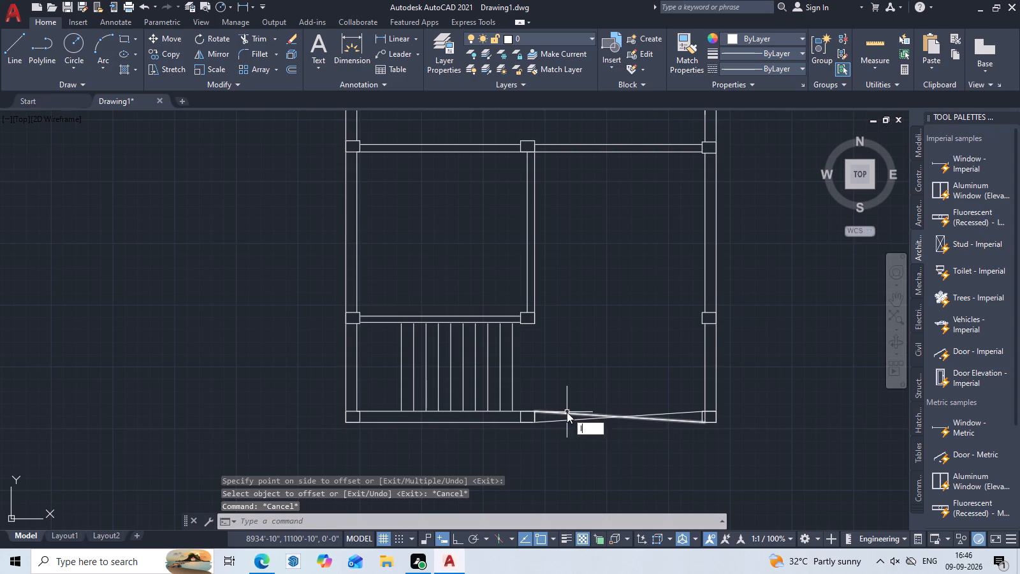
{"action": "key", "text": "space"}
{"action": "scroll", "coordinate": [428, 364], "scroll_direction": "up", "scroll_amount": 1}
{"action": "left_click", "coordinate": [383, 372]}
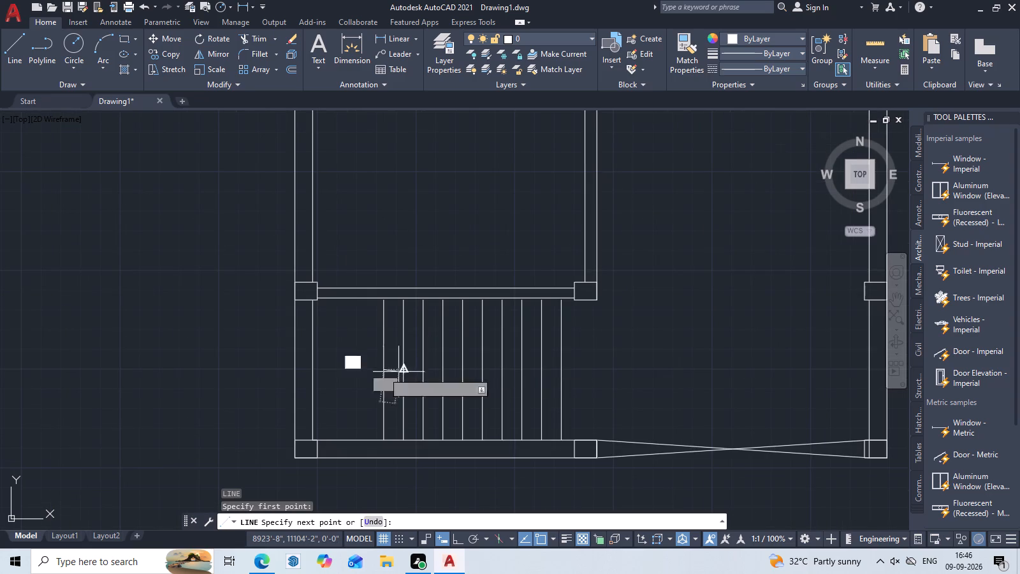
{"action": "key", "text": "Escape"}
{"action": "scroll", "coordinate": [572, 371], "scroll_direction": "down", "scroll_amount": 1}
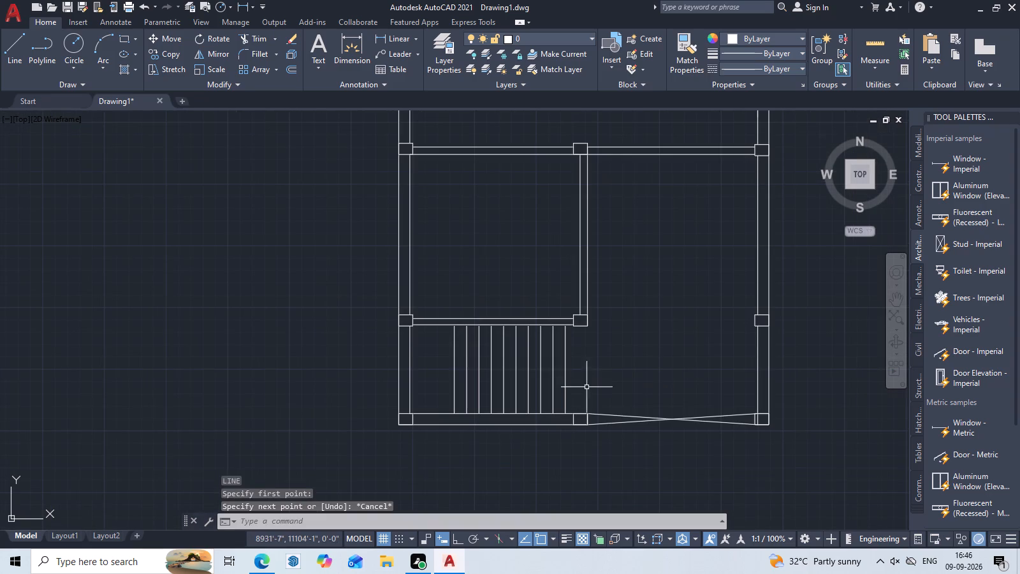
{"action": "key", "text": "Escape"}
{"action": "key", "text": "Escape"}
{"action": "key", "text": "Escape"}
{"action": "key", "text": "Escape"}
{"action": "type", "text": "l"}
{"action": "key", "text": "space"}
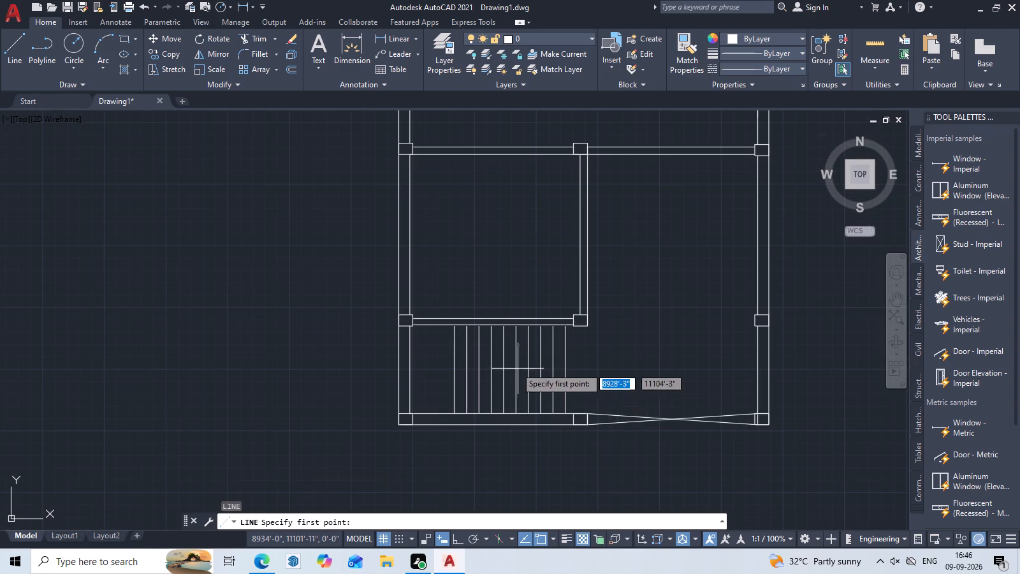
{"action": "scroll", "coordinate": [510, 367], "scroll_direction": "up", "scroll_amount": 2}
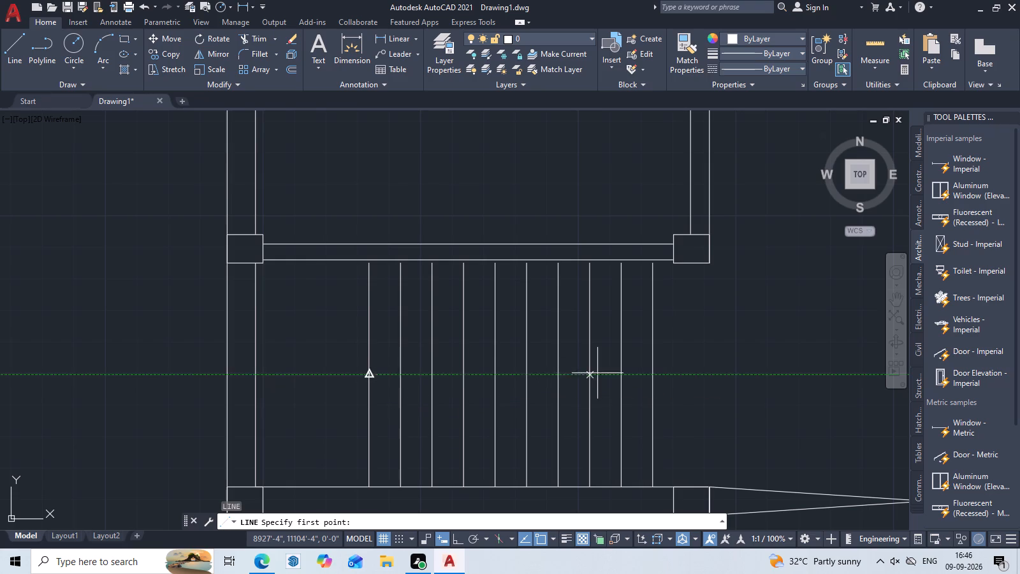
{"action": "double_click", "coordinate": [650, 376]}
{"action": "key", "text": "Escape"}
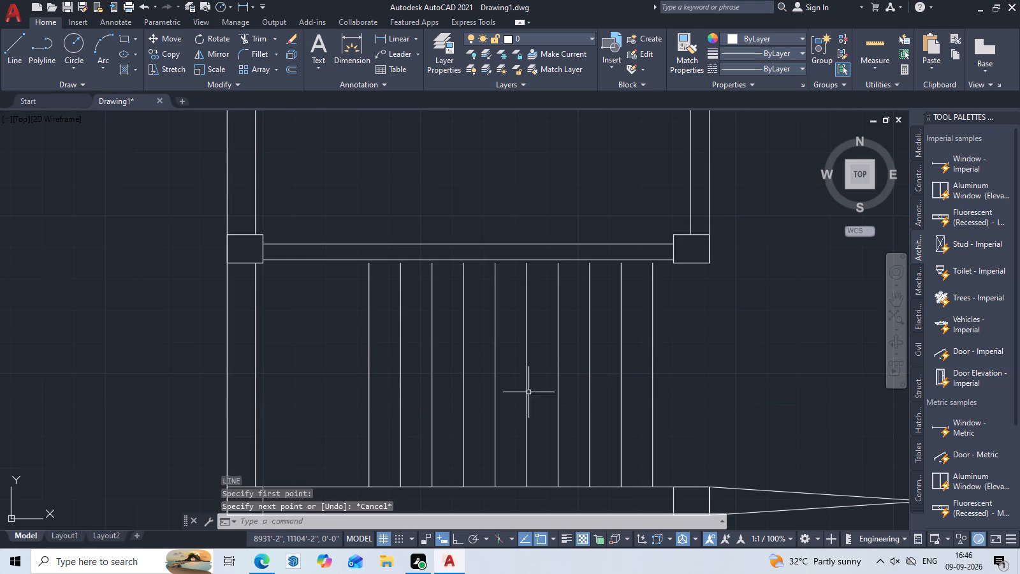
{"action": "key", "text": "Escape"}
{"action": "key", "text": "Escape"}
Draw a horizontal line through the treads' midpoints, from the landing edge to the staircase's right-hand line, dividing the two flights.
{"action": "type", "text": "l"}
{"action": "key", "text": "space"}
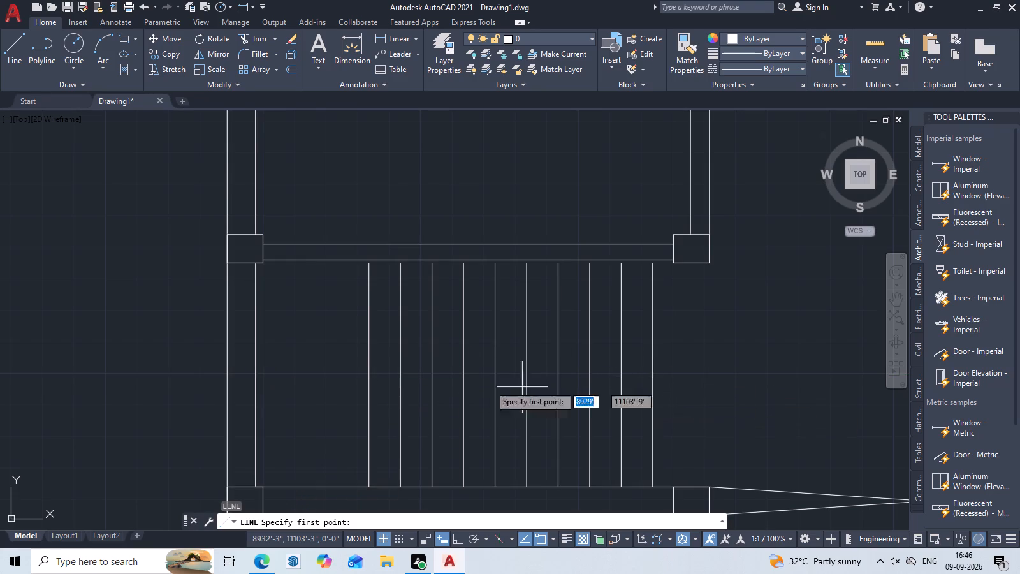
{"action": "left_click", "coordinate": [372, 376]}
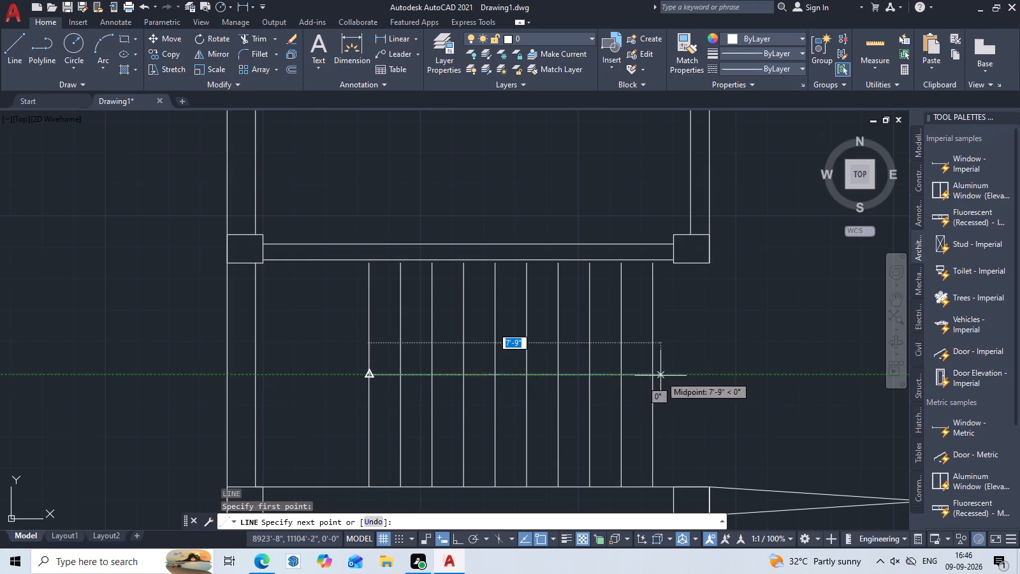
{"action": "left_click", "coordinate": [655, 372]}
{"action": "scroll", "coordinate": [658, 372], "scroll_direction": "down", "scroll_amount": 2}
{"action": "middle_click_drag", "start_coordinate": [672, 378], "coordinate": [565, 395]}
{"action": "key", "text": "Escape"}
Examine the whole floor plan and the new staircase's position relative to the surrounding rooms.
{"action": "scroll", "coordinate": [604, 403], "scroll_direction": "down", "scroll_amount": 2}
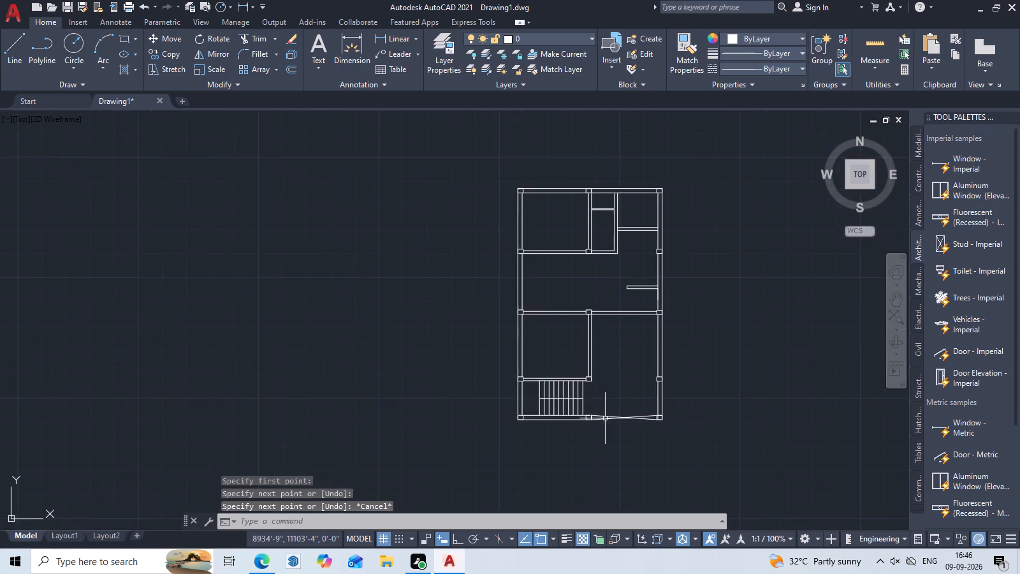
{"action": "middle_click_drag", "start_coordinate": [609, 423], "coordinate": [634, 326]}
{"action": "scroll", "coordinate": [560, 313], "scroll_direction": "up", "scroll_amount": 2}
{"action": "middle_click_drag", "start_coordinate": [594, 317], "coordinate": [421, 434]}
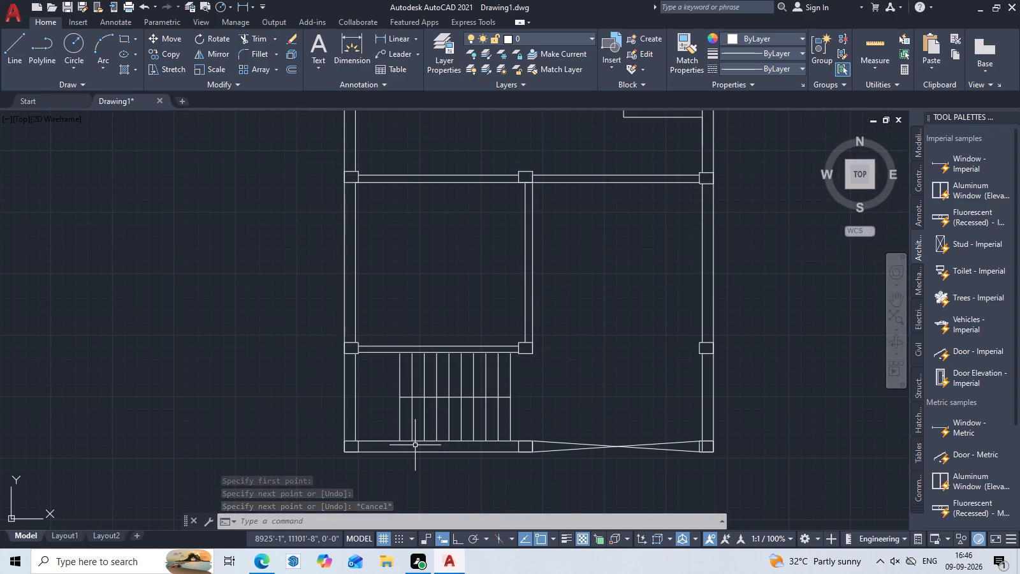
{"action": "scroll", "coordinate": [388, 307], "scroll_direction": "down", "scroll_amount": 2}
{"action": "middle_click_drag", "start_coordinate": [454, 316], "coordinate": [429, 416]}
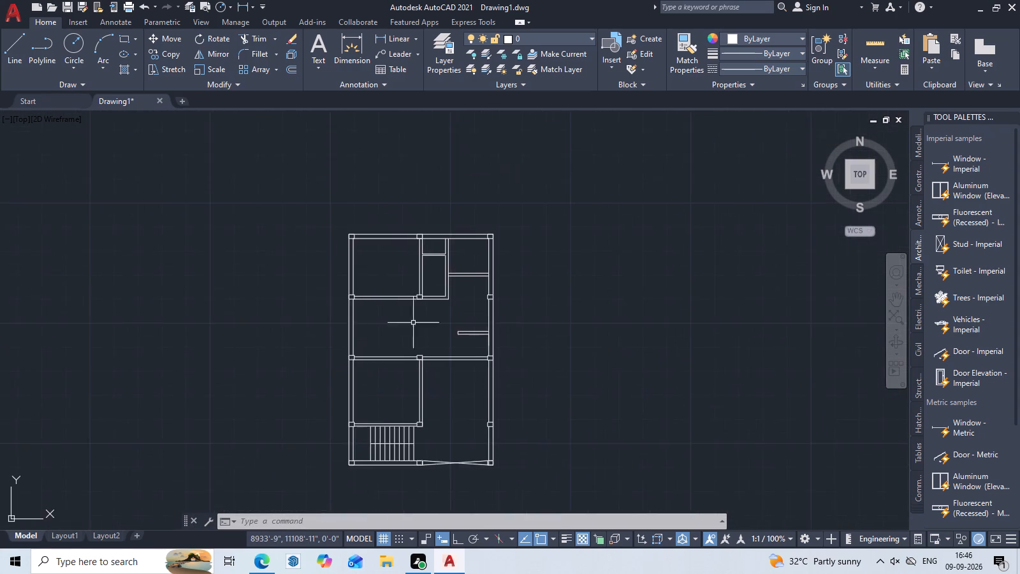
{"action": "scroll", "coordinate": [390, 252], "scroll_direction": "up", "scroll_amount": 3}
{"action": "scroll", "coordinate": [427, 264], "scroll_direction": "down", "scroll_amount": 2}
{"action": "middle_click_drag", "start_coordinate": [493, 379], "coordinate": [502, 217]}
{"action": "middle_click_drag", "start_coordinate": [469, 311], "coordinate": [554, 250]}
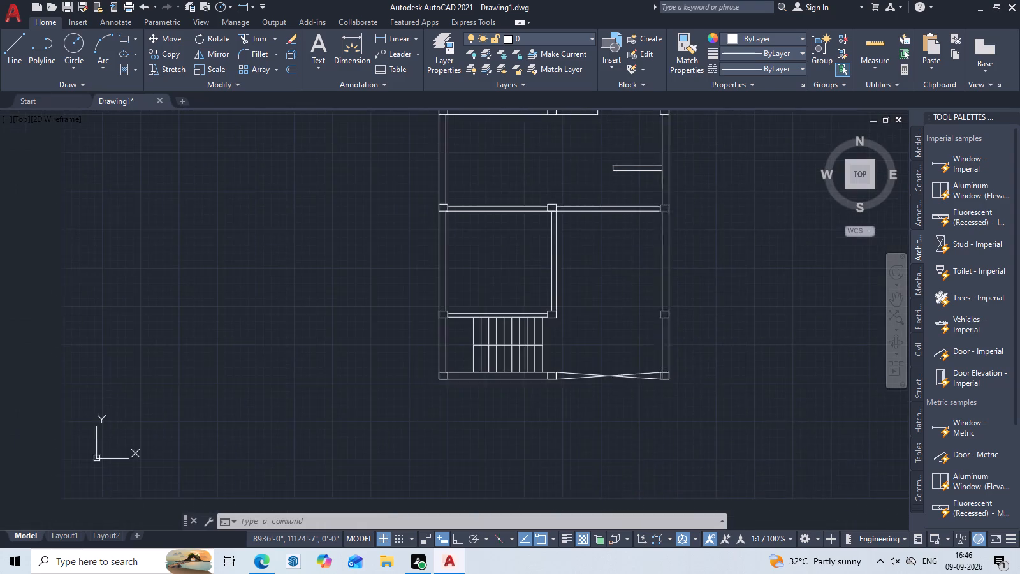
{"action": "middle_click_drag", "start_coordinate": [553, 276], "coordinate": [417, 305]}
{"action": "middle_click_drag", "start_coordinate": [612, 327], "coordinate": [358, 463]}
{"action": "middle_click_drag", "start_coordinate": [590, 402], "coordinate": [557, 448]}
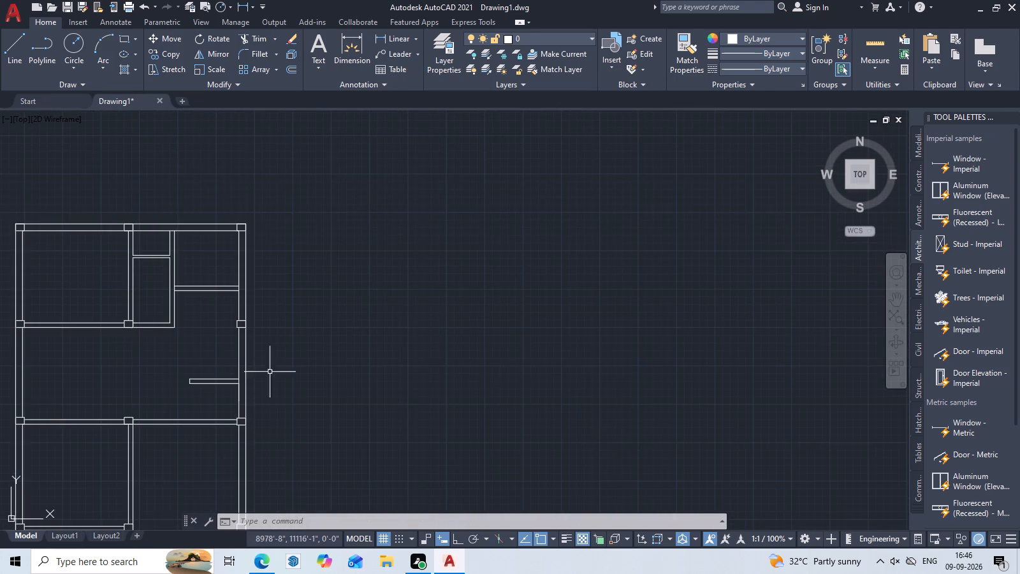
{"action": "middle_click_drag", "start_coordinate": [217, 373], "coordinate": [527, 275]}
{"action": "key", "text": "Escape"}
{"action": "key", "text": "Escape"}
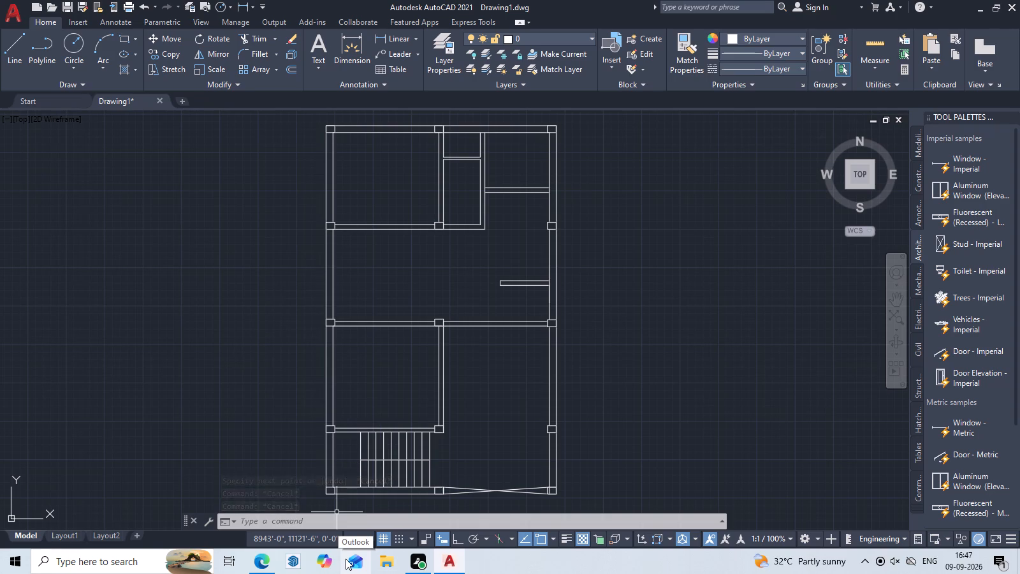
{"action": "middle_click_drag", "start_coordinate": [423, 436], "coordinate": [441, 371]}
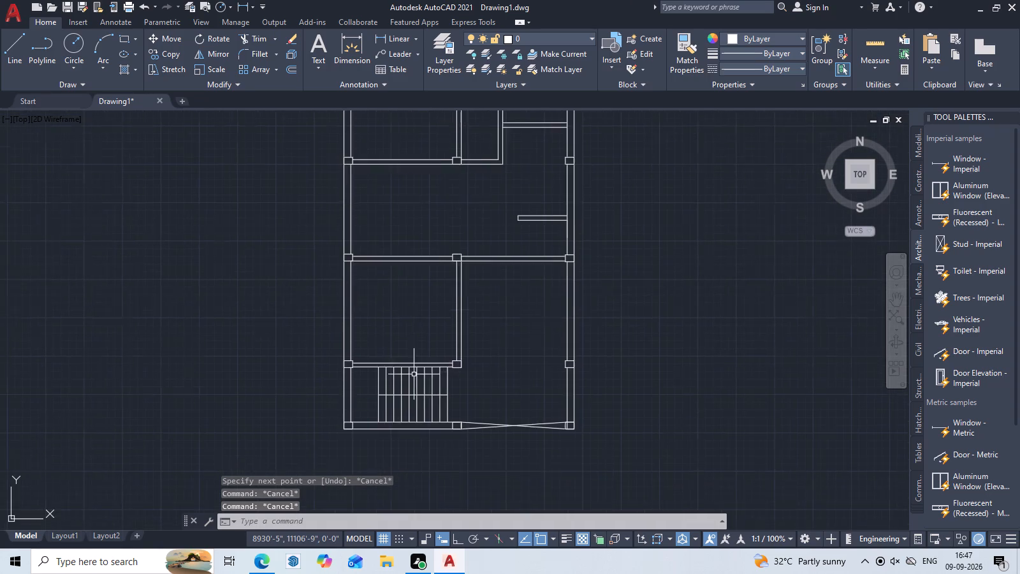
{"action": "scroll", "coordinate": [414, 374], "scroll_direction": "down", "scroll_amount": 1}
{"action": "middle_click_drag", "start_coordinate": [433, 402], "coordinate": [479, 364]}
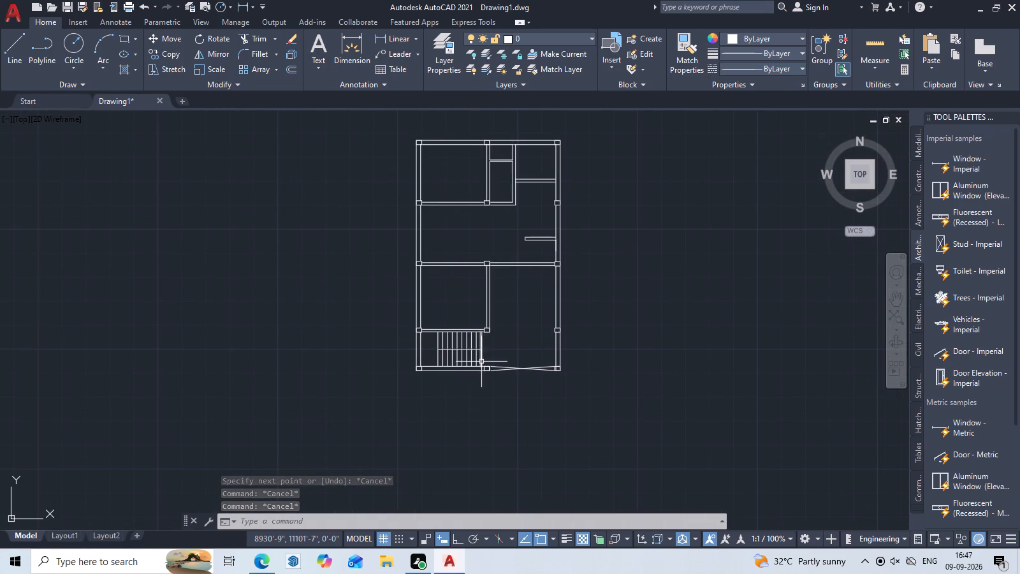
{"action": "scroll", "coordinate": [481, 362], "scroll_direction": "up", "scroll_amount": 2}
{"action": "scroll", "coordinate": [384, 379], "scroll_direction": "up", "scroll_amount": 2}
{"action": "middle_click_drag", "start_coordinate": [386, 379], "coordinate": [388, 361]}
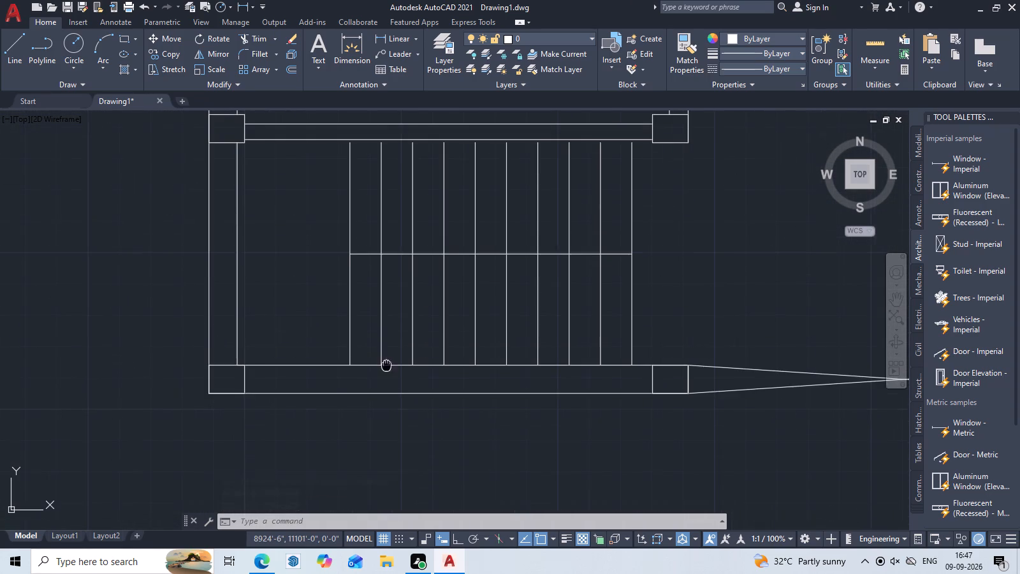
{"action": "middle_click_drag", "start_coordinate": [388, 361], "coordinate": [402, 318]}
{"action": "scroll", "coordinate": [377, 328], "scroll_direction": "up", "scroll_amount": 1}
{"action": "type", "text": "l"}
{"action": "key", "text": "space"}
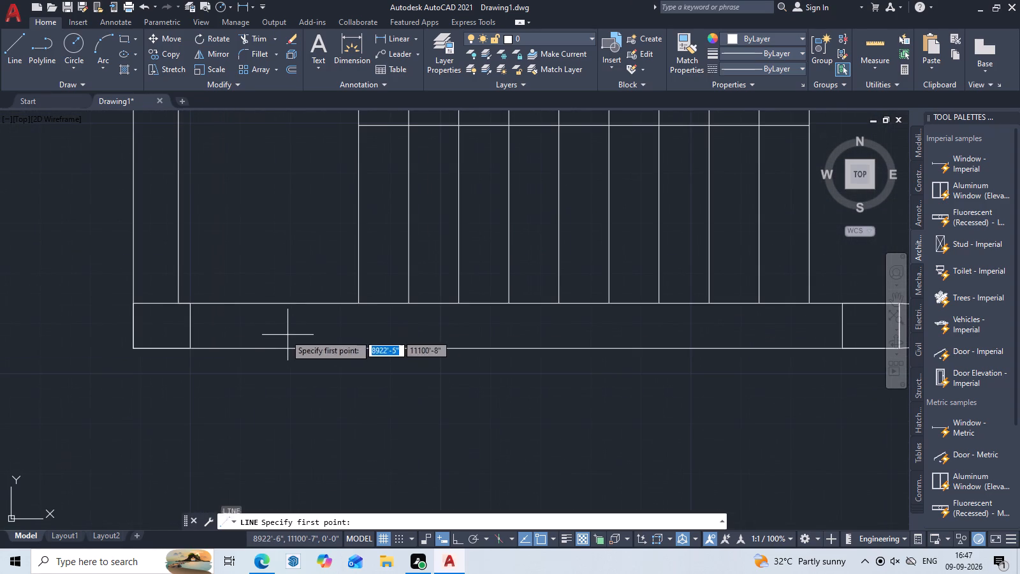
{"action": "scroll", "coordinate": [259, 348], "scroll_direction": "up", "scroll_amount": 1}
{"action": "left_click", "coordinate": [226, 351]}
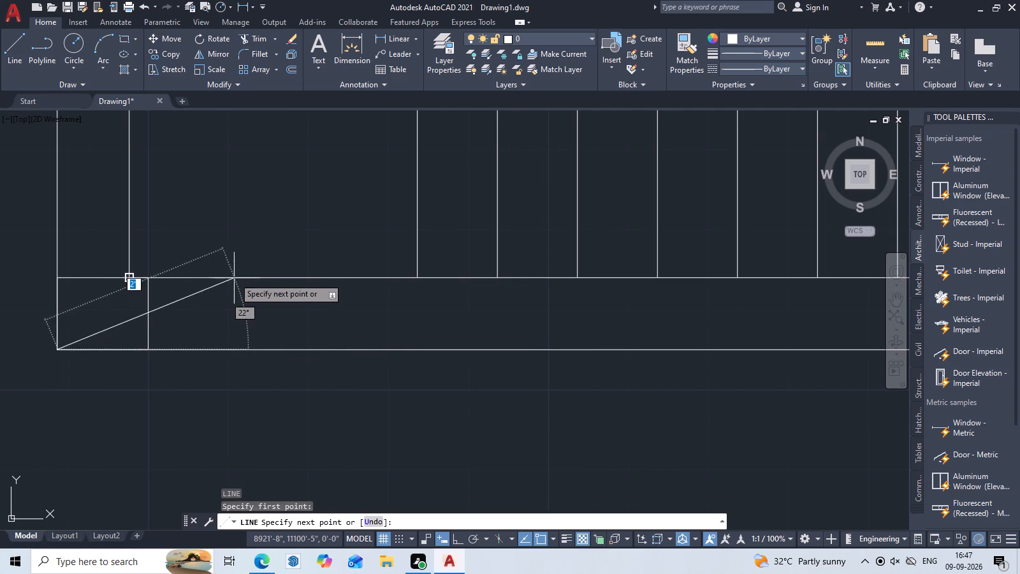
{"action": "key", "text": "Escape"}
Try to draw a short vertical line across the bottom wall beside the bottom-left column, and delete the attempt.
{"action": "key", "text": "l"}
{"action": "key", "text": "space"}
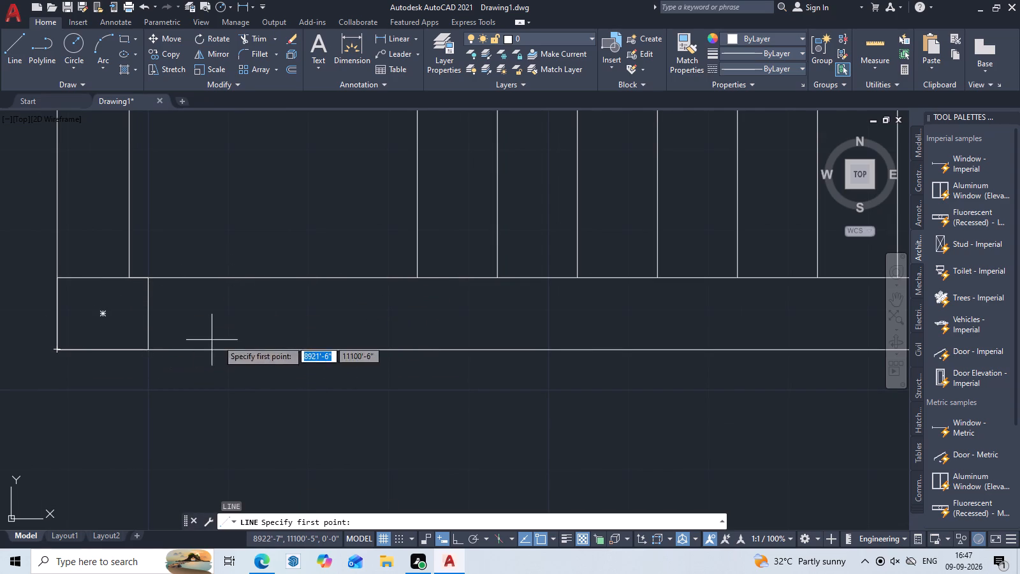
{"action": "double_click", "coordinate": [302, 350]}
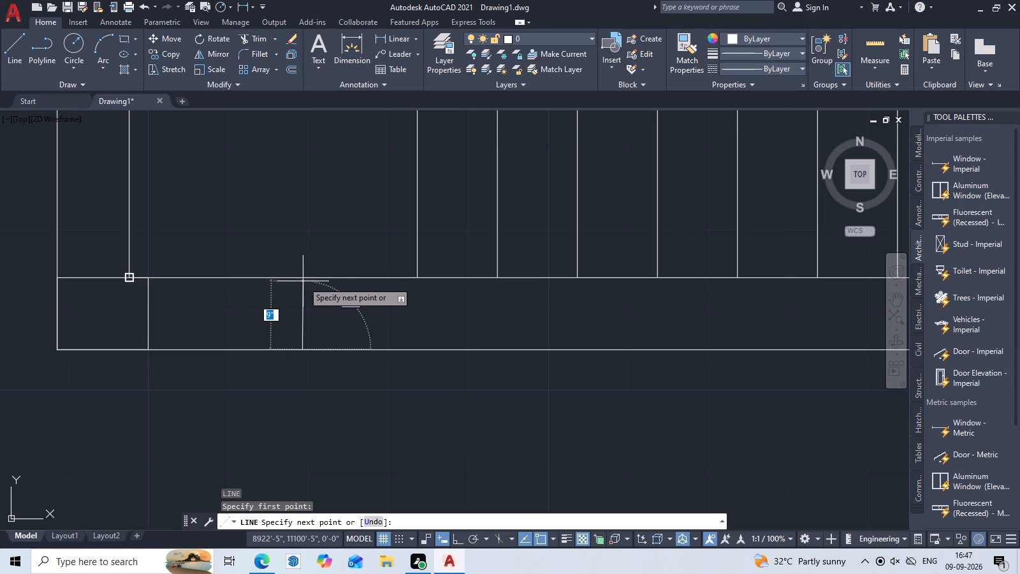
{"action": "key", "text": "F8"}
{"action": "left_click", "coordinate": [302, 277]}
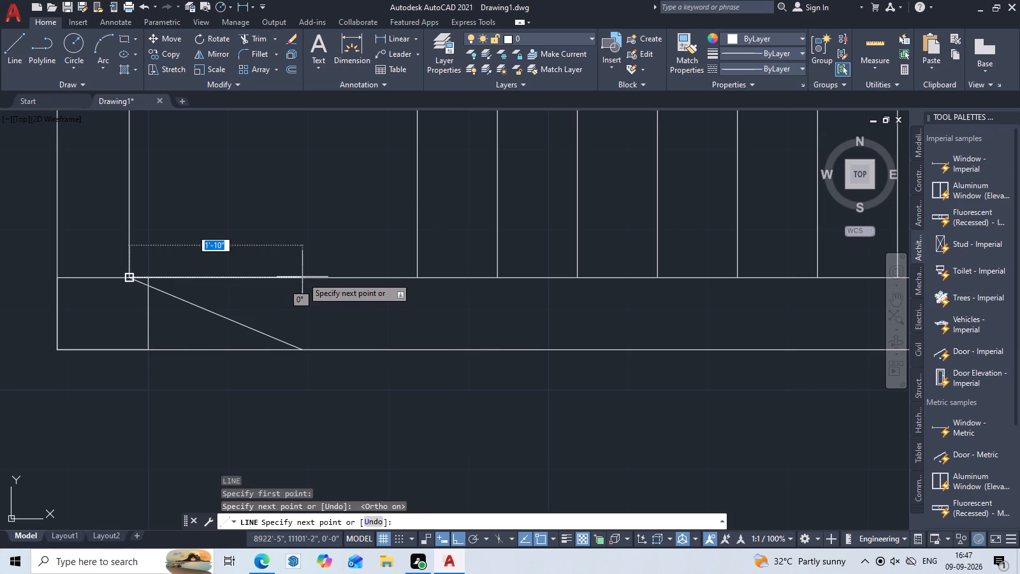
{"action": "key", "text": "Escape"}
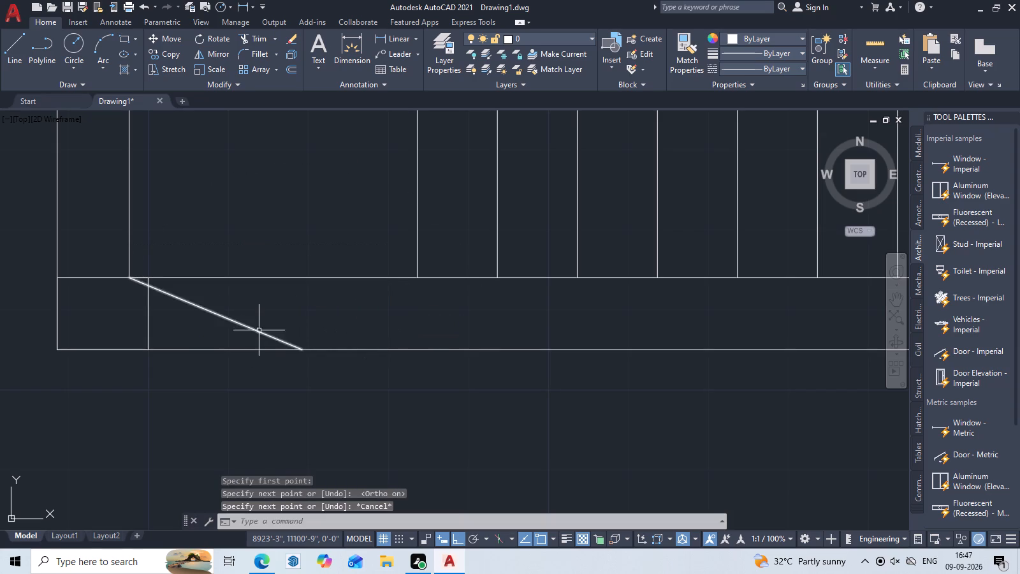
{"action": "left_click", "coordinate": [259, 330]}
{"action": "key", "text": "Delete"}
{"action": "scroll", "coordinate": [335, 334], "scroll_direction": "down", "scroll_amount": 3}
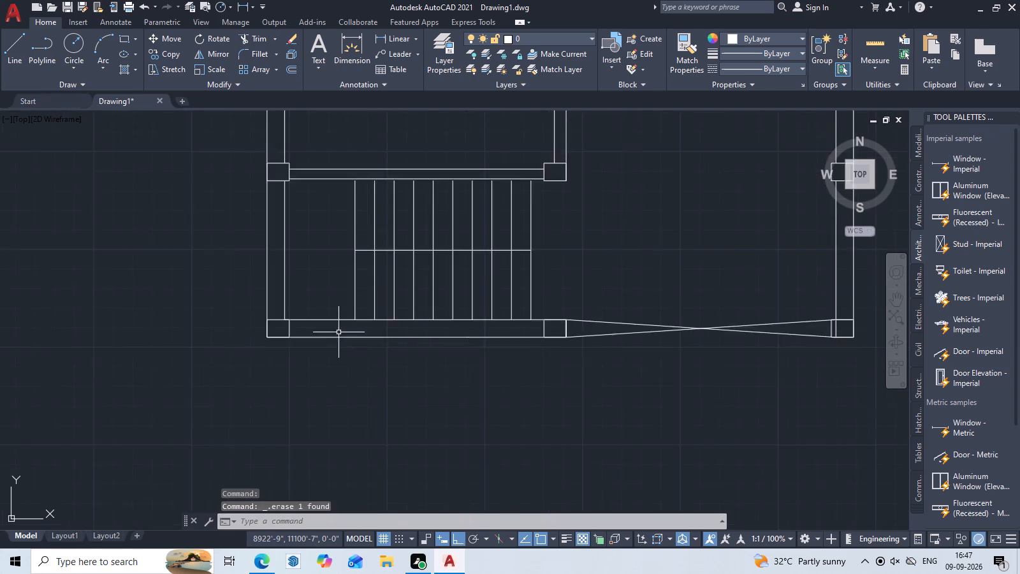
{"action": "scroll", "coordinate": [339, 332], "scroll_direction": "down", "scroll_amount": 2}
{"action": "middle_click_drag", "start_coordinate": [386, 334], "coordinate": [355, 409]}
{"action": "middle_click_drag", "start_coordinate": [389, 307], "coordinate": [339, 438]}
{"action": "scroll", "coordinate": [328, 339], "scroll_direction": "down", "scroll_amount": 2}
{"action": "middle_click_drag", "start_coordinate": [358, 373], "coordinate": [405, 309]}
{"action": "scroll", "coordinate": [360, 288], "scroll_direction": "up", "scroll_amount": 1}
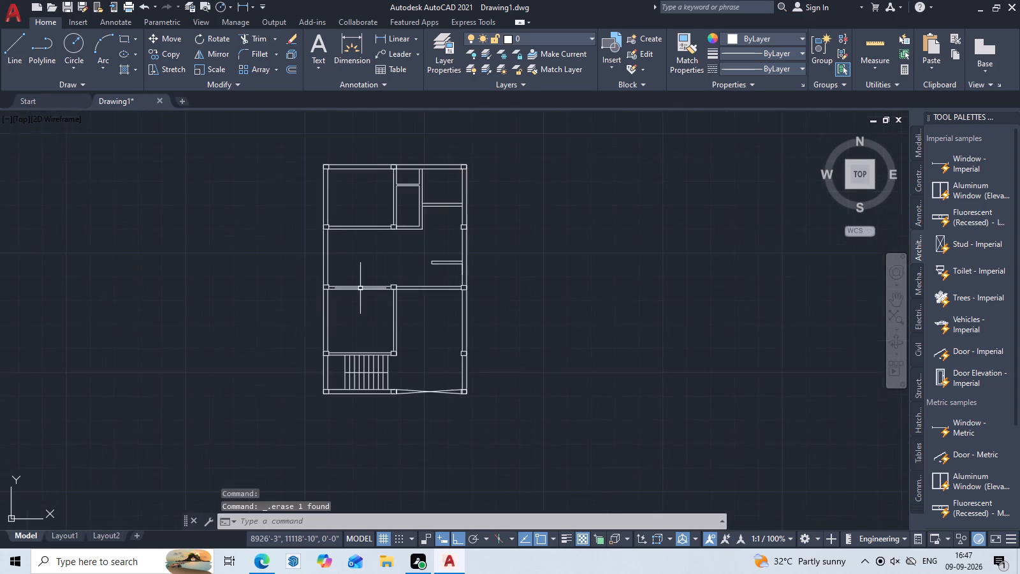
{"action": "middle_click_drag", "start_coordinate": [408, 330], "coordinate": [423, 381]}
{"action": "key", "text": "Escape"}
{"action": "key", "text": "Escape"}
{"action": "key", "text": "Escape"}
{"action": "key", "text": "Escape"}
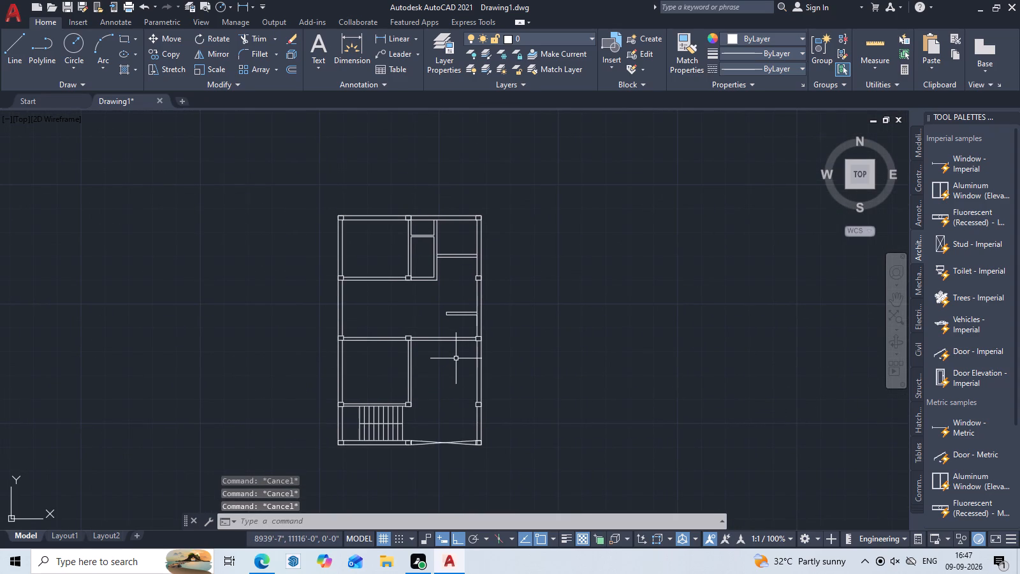
Look through the program options, from file paths and display to saving, plotting, system, user preferences, drafting, 3D modeling, selection and profiles.
{"action": "type", "text": "op"}
{"action": "key", "text": "space"}
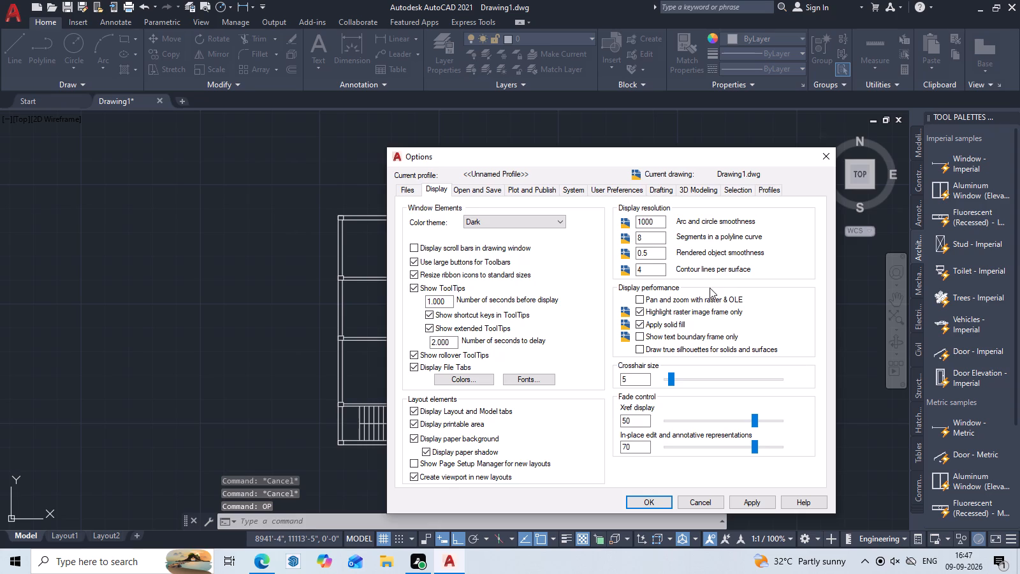
{"action": "left_click", "coordinate": [698, 190]}
{"action": "left_click", "coordinate": [653, 193]}
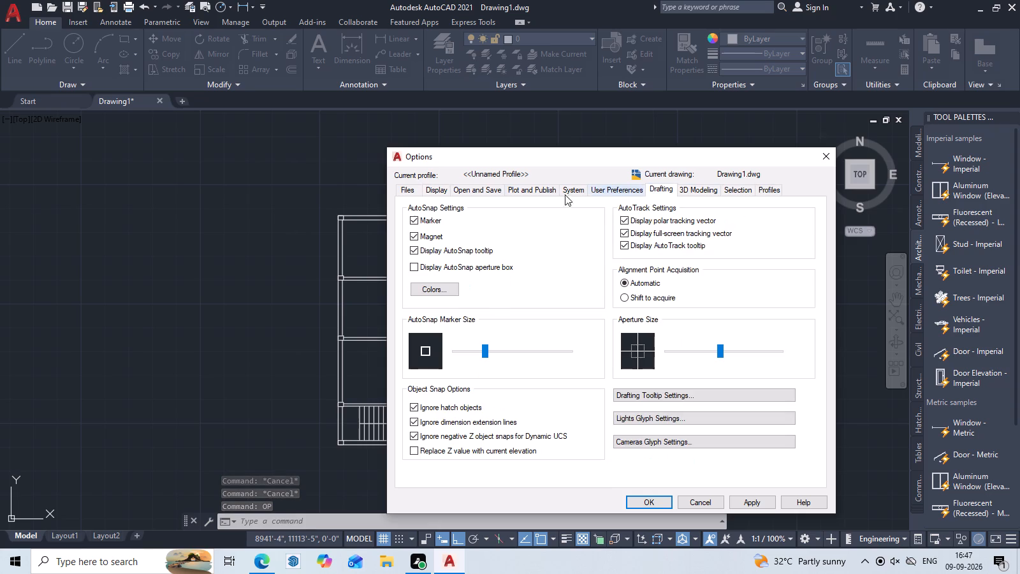
{"action": "left_click", "coordinate": [469, 190]}
{"action": "left_click", "coordinate": [436, 190]}
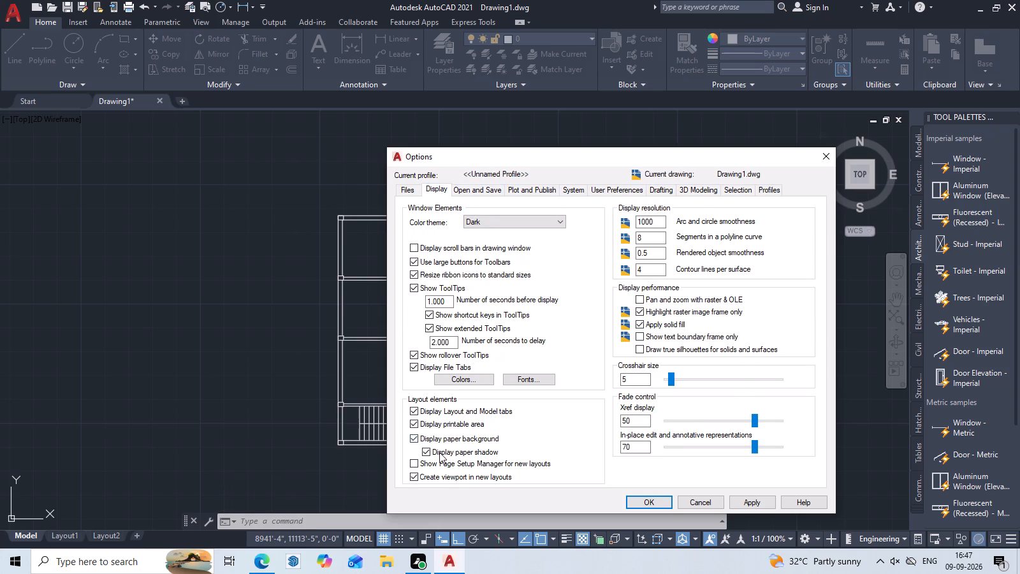
{"action": "left_click", "coordinate": [415, 188]}
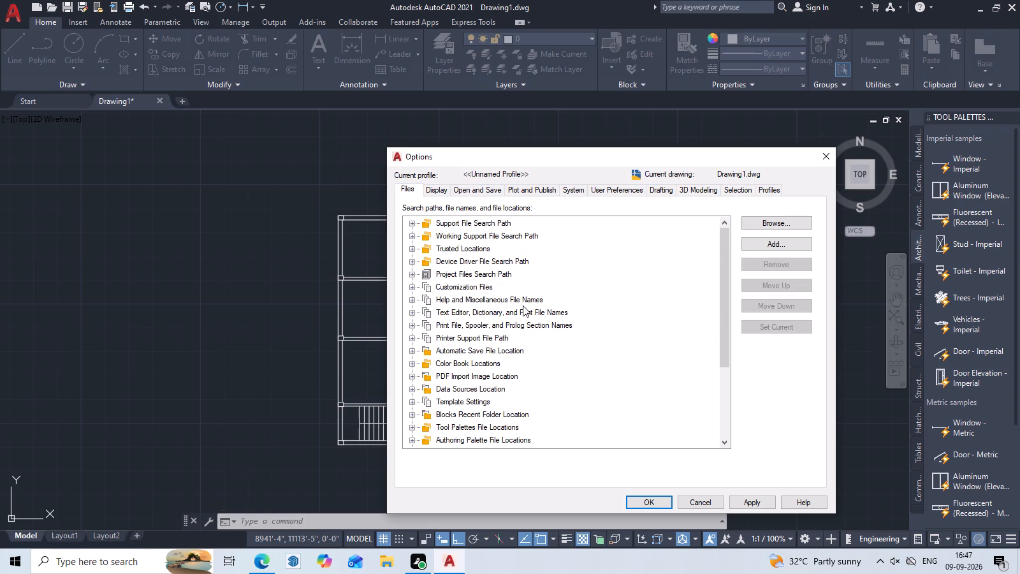
{"action": "left_click", "coordinate": [439, 189]}
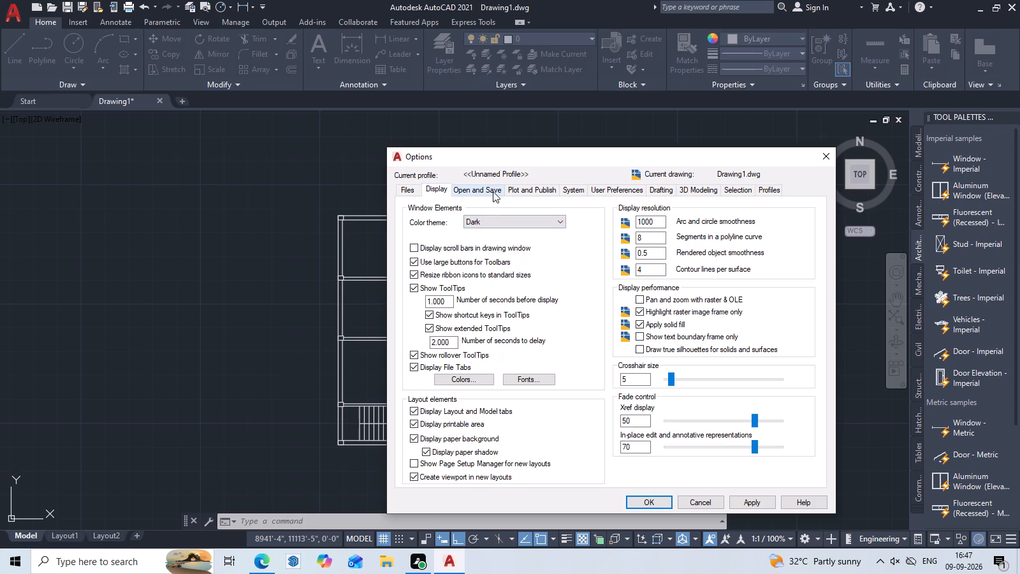
{"action": "left_click", "coordinate": [493, 191]}
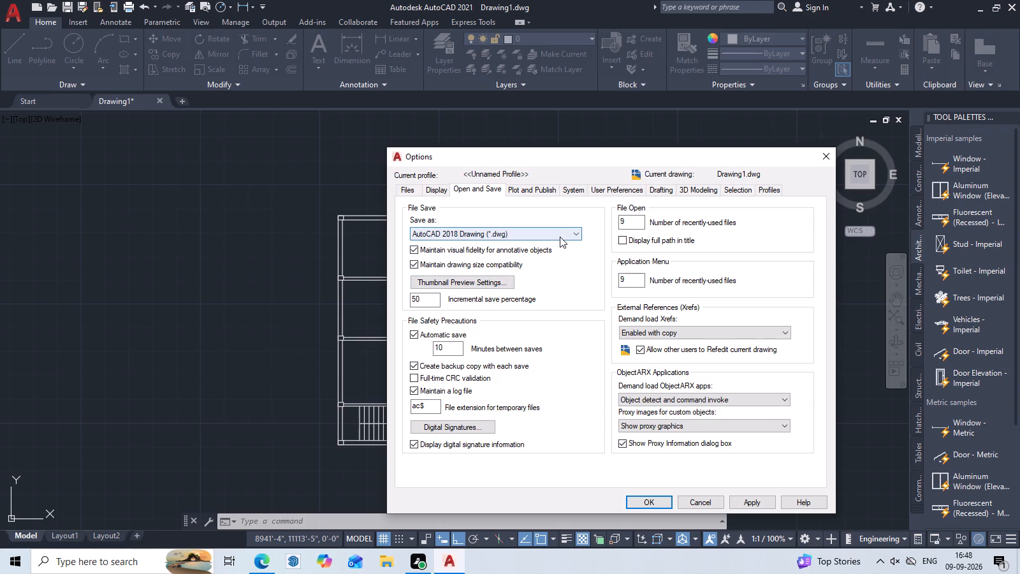
{"action": "left_click", "coordinate": [549, 190]}
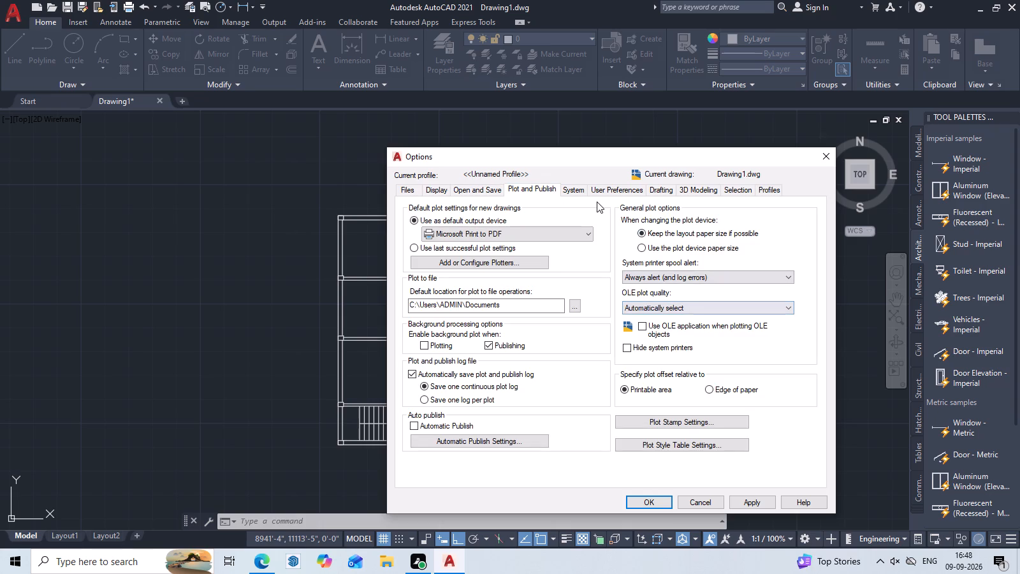
{"action": "left_click", "coordinate": [574, 190]}
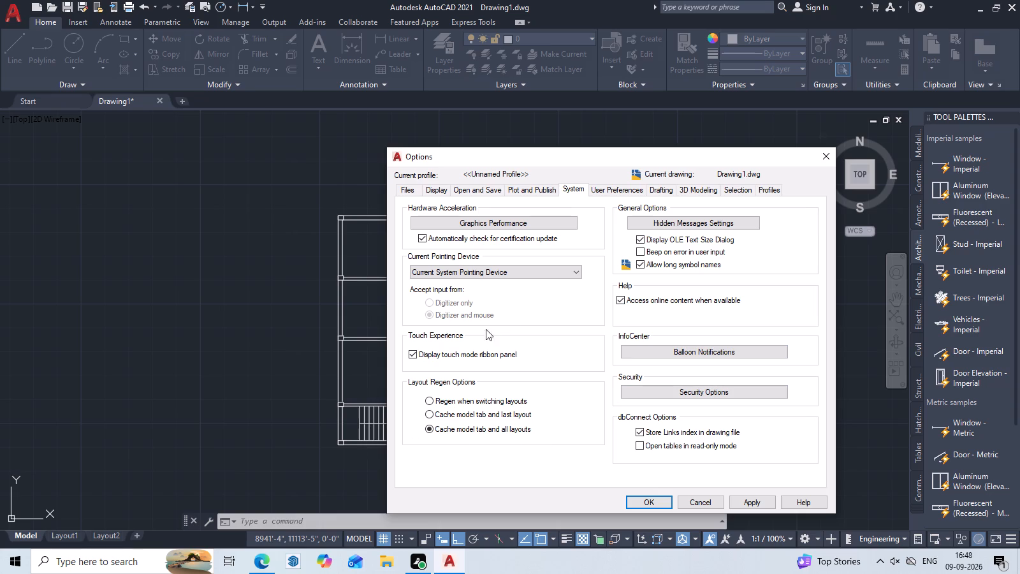
{"action": "double_click", "coordinate": [622, 191]}
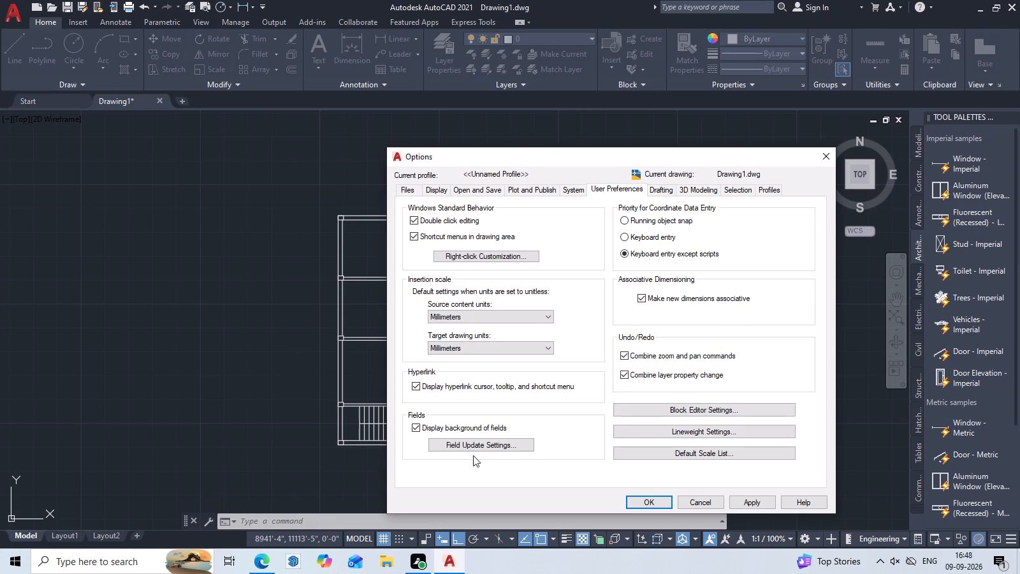
{"action": "left_click", "coordinate": [662, 186]}
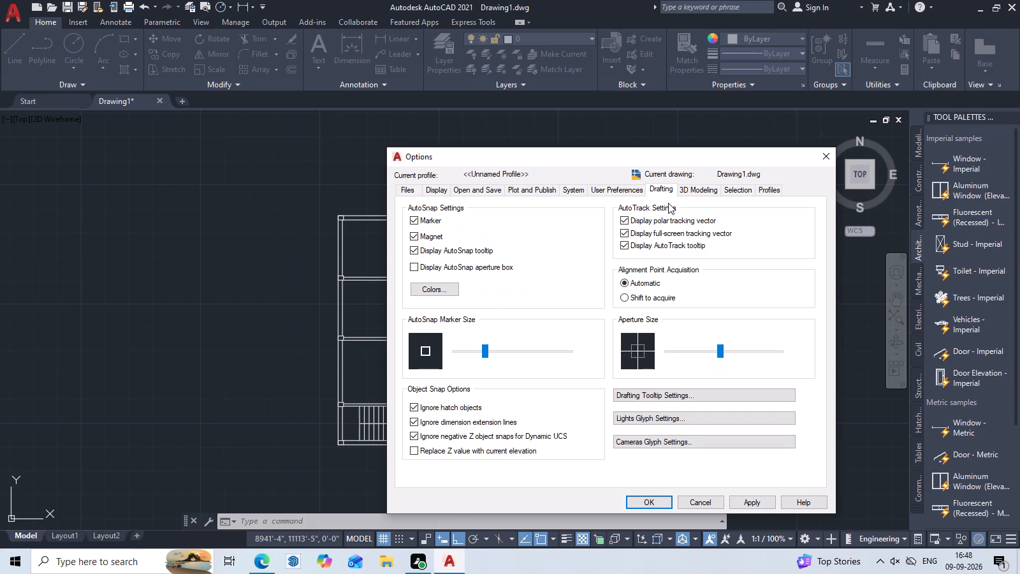
{"action": "left_click", "coordinate": [706, 193]}
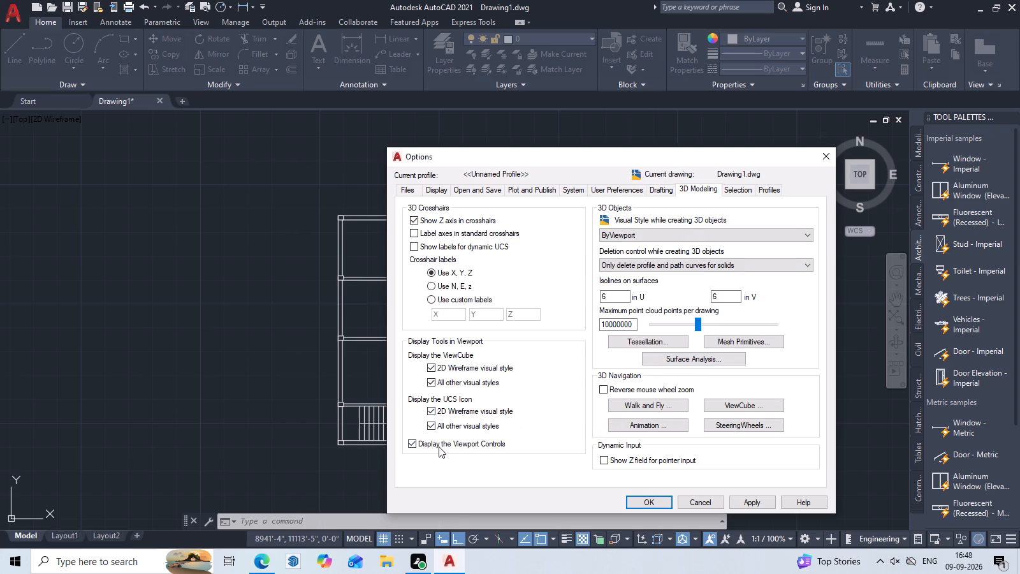
{"action": "left_click", "coordinate": [734, 187]}
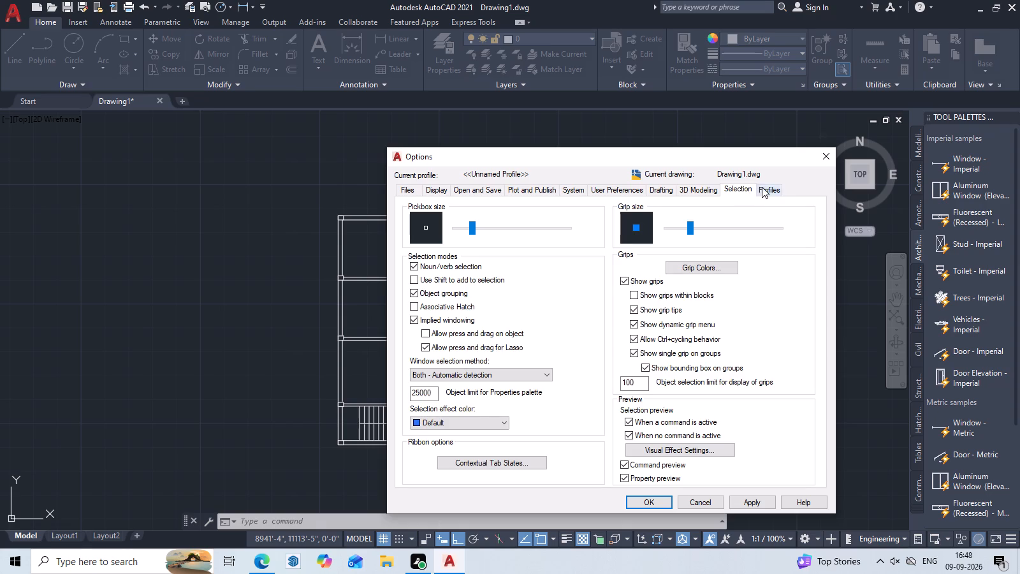
{"action": "double_click", "coordinate": [762, 188]}
{"action": "left_click", "coordinate": [409, 191]}
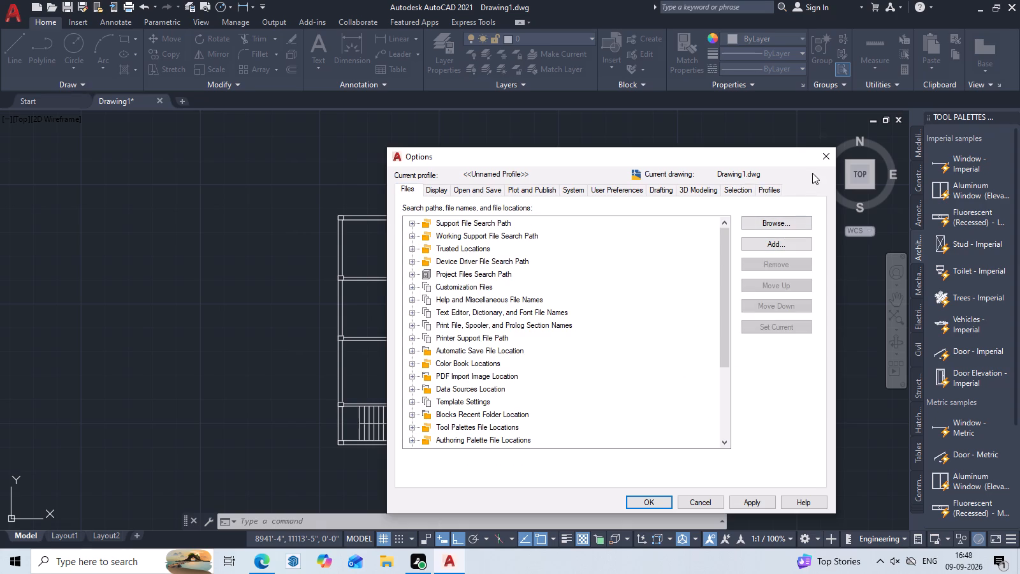
{"action": "left_click", "coordinate": [513, 177]}
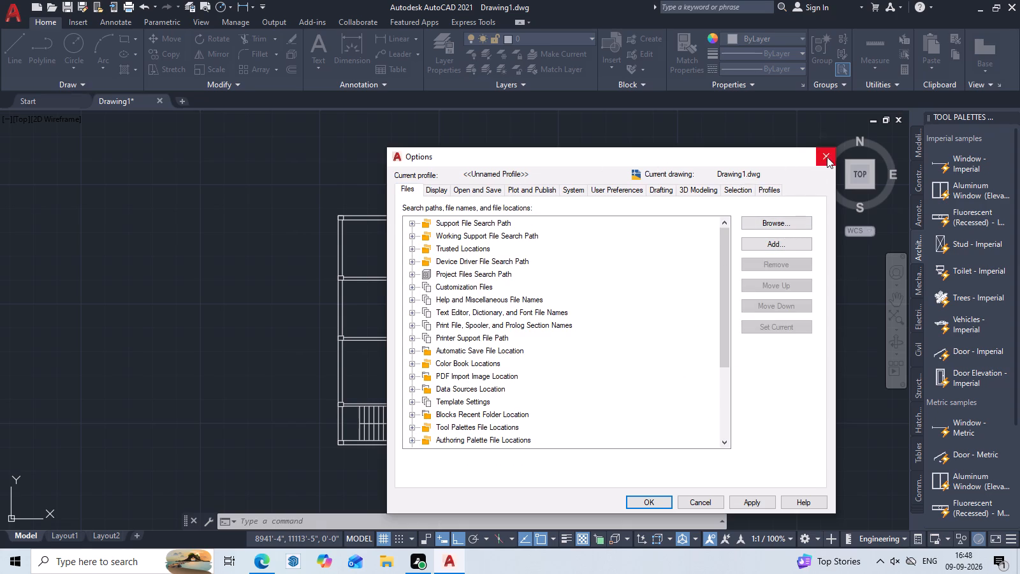
{"action": "left_click", "coordinate": [827, 157]}
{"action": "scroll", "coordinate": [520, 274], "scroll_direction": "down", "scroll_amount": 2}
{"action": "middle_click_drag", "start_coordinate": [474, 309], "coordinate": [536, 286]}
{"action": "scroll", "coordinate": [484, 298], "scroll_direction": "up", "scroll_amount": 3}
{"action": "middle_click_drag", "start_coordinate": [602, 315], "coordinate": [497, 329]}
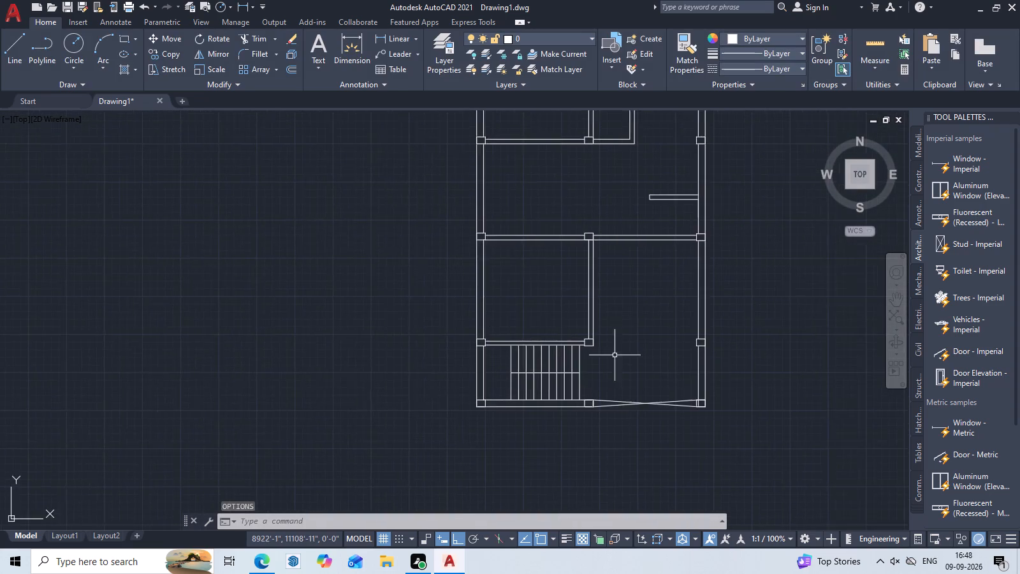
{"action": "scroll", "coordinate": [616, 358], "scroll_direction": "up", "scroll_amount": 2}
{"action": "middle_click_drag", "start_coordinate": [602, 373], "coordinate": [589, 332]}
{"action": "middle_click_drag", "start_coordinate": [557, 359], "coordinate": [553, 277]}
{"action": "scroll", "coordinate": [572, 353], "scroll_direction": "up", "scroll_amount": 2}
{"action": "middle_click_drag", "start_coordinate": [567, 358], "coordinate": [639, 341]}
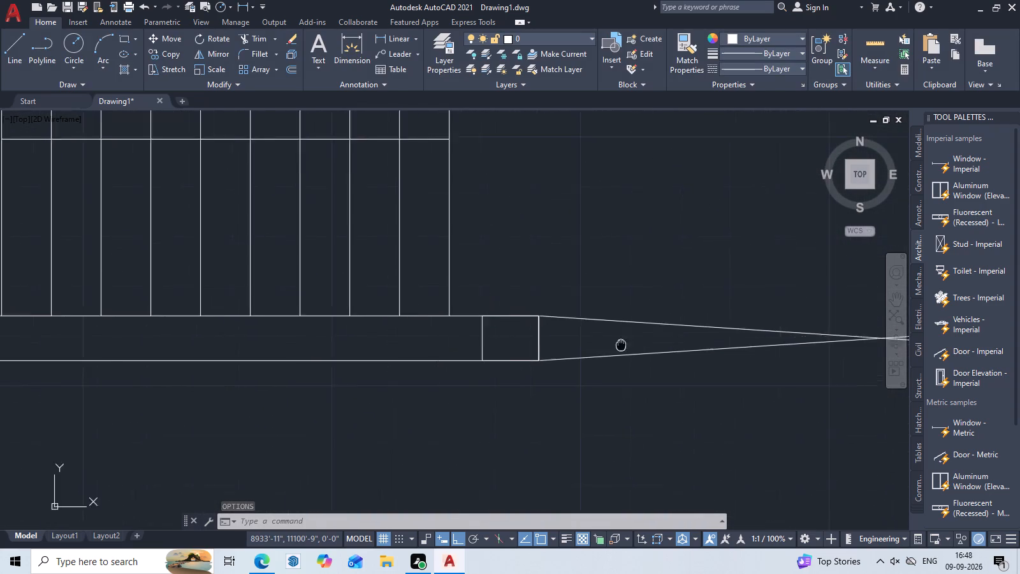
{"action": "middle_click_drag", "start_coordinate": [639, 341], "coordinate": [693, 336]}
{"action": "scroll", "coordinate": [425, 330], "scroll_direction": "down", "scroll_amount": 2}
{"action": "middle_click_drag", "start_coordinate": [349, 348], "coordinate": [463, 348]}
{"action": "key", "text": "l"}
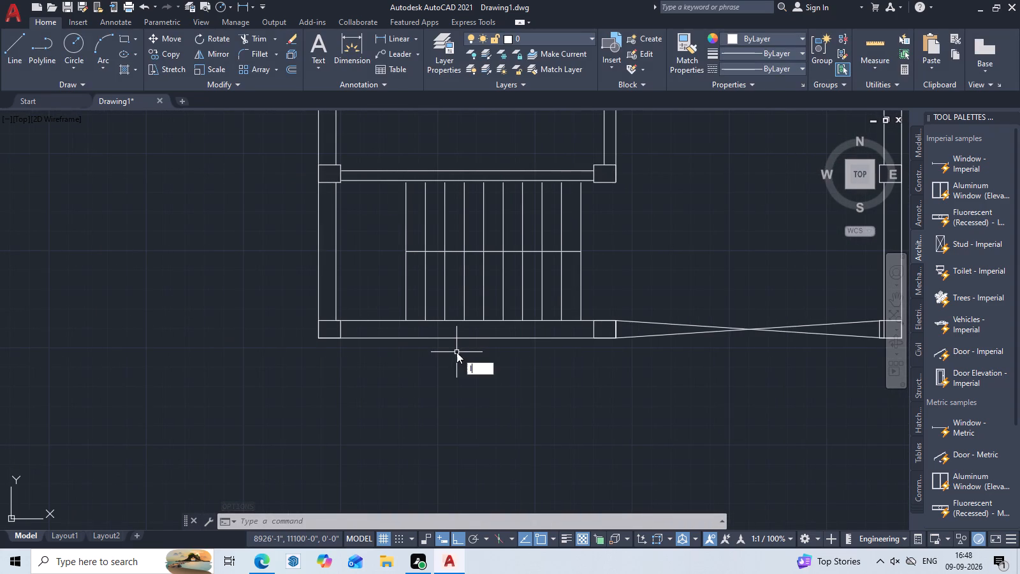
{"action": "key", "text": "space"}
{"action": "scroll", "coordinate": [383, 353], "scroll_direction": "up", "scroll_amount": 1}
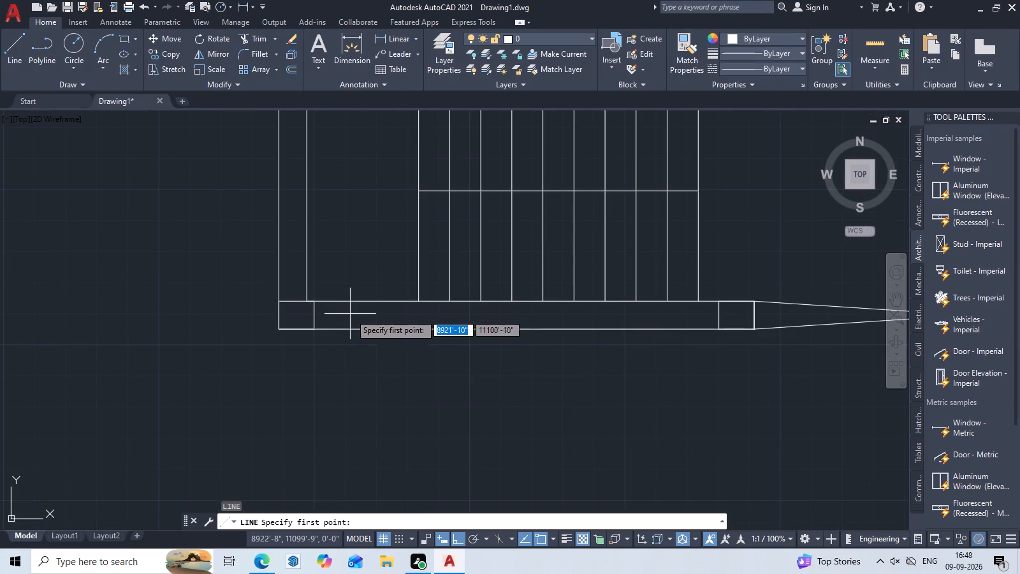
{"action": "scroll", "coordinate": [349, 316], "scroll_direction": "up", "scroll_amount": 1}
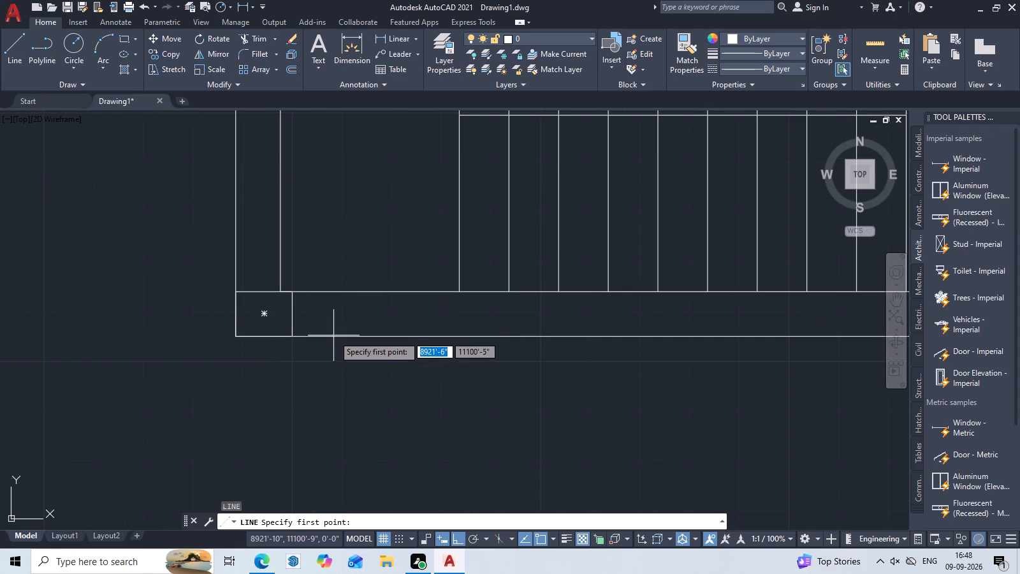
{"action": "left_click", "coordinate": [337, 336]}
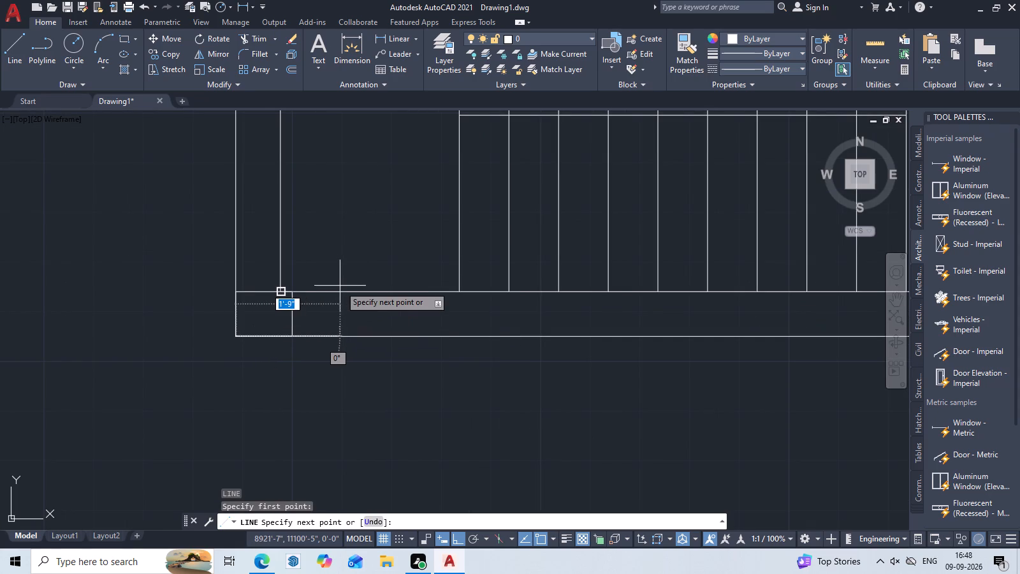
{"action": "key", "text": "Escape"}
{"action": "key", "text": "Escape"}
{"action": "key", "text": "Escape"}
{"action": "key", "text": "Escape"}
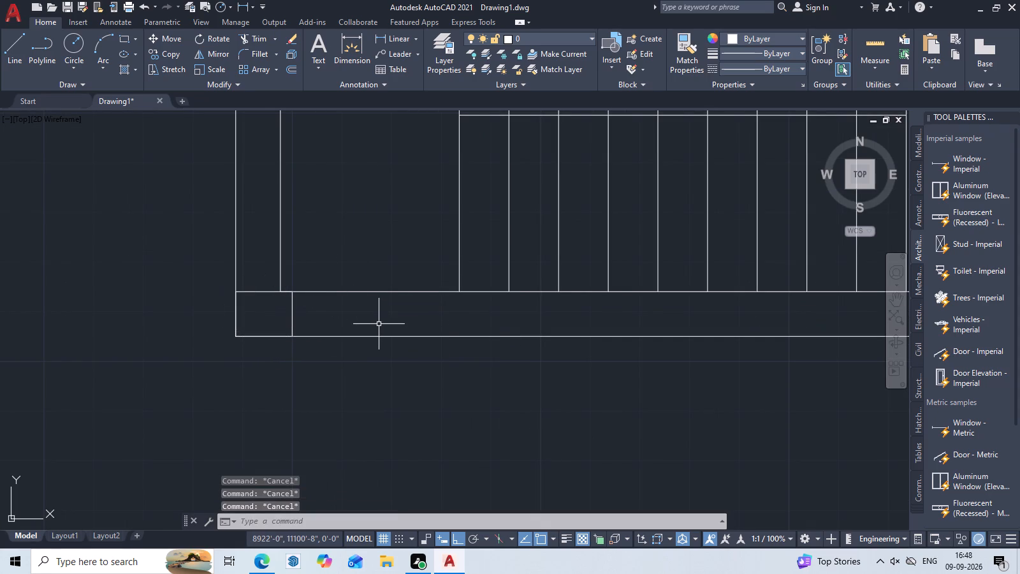
With object snap turned off, draw a 9" vertical line across the bottom wall, between the bottom-left column and the stair treads.
{"action": "key", "text": "F3"}
{"action": "type", "text": "l"}
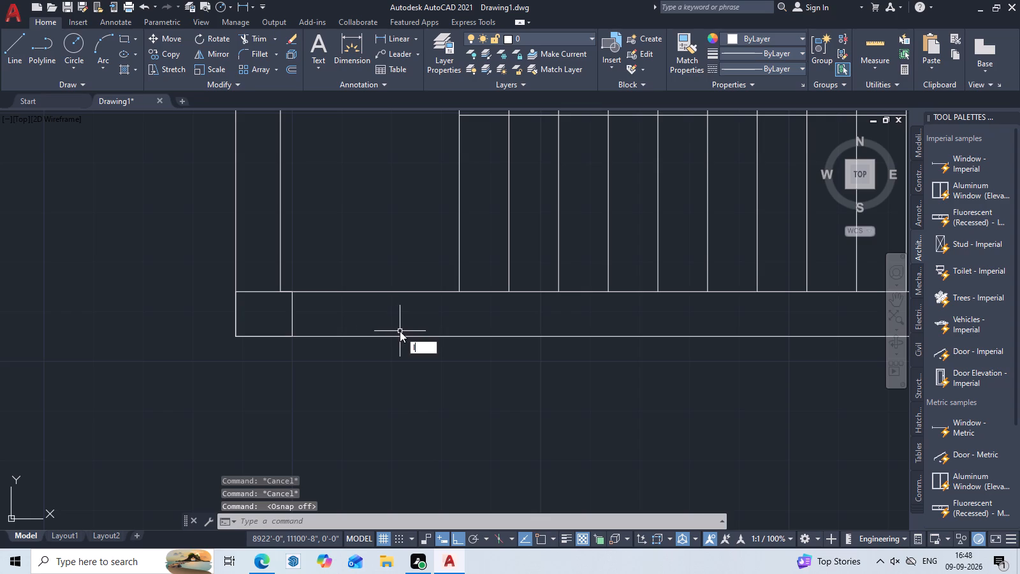
{"action": "key", "text": "space"}
{"action": "left_click", "coordinate": [372, 337]}
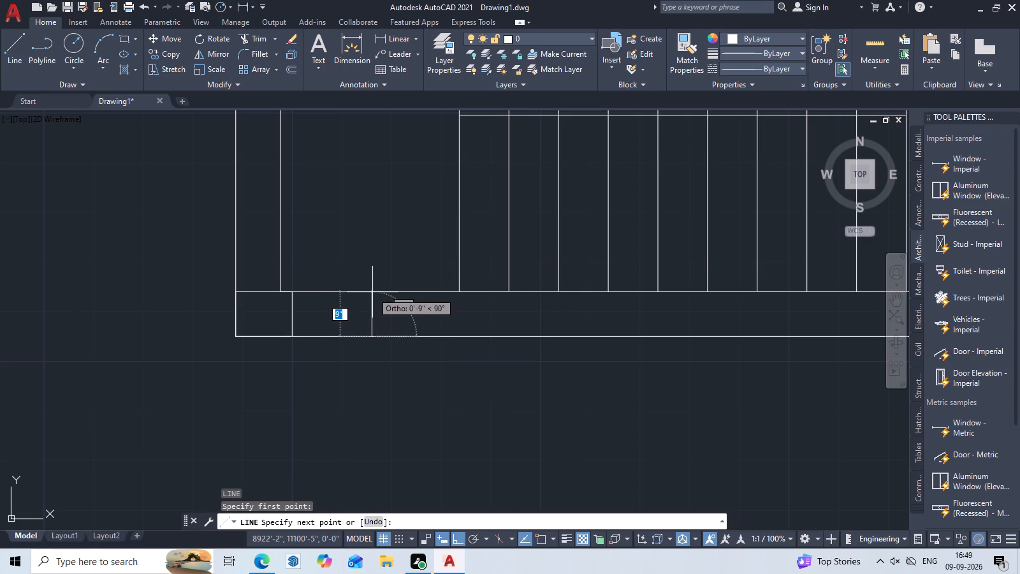
{"action": "double_click", "coordinate": [372, 292]}
{"action": "key", "text": "Escape"}
Move the short vertical wall line horizontally toward the bottom-left column, leaving a small gap beside the column.
{"action": "middle_click_drag", "start_coordinate": [430, 348], "coordinate": [446, 360]}
{"action": "scroll", "coordinate": [319, 349], "scroll_direction": "up", "scroll_amount": 2}
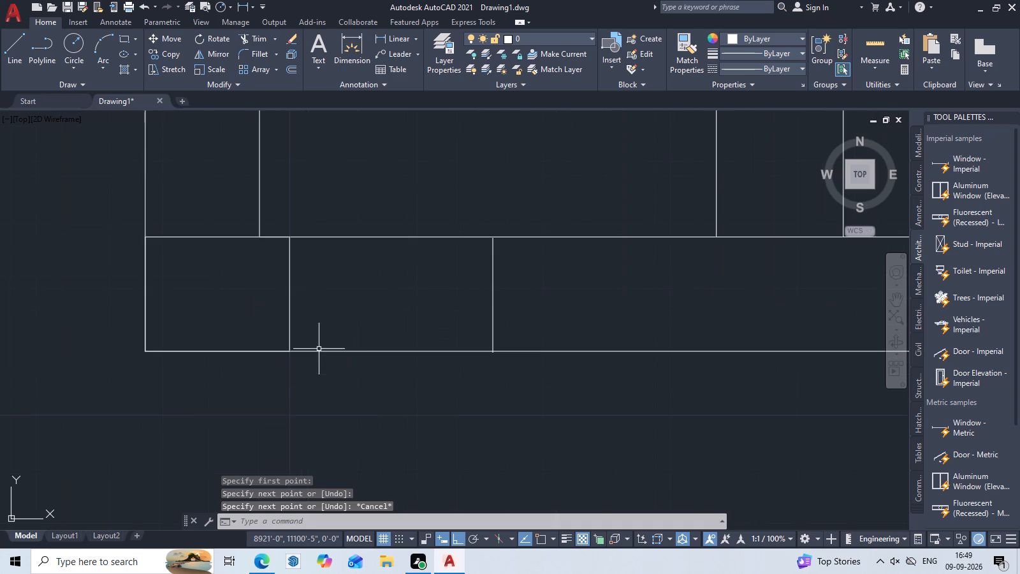
{"action": "left_click", "coordinate": [493, 300]}
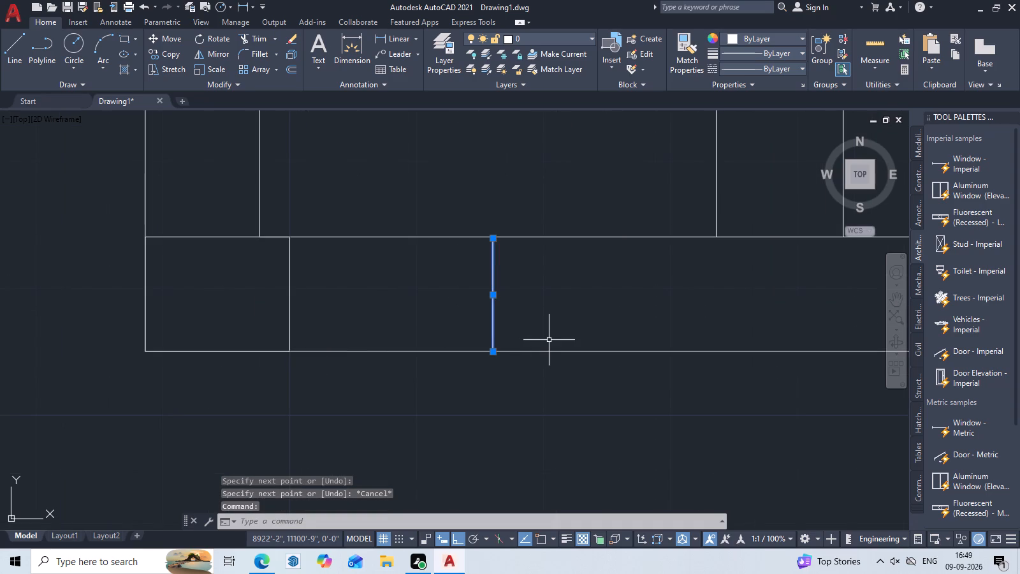
{"action": "type", "text": "m"}
{"action": "key", "text": "space"}
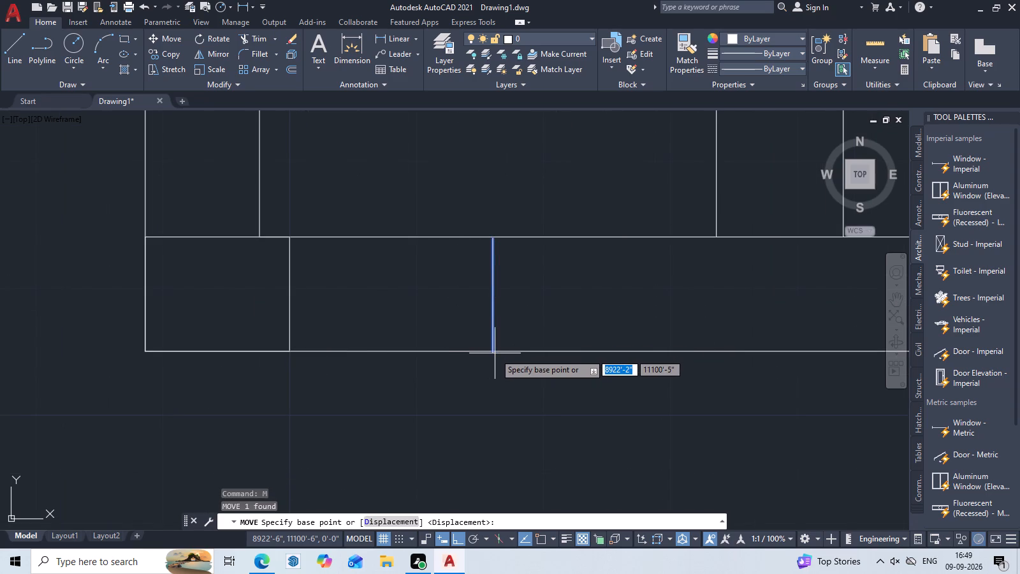
{"action": "left_click", "coordinate": [493, 353]}
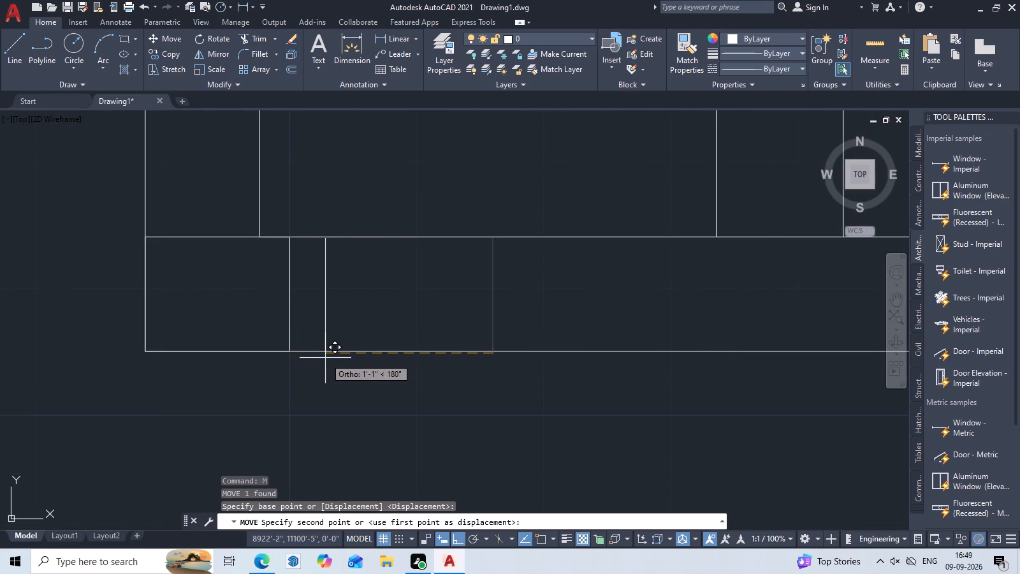
{"action": "double_click", "coordinate": [346, 358]}
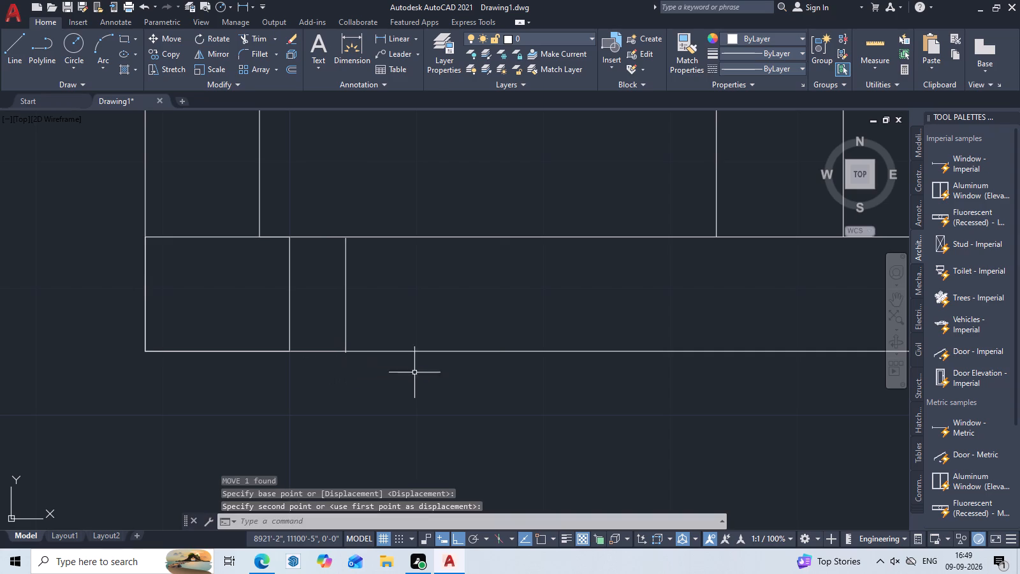
{"action": "key", "text": "Escape"}
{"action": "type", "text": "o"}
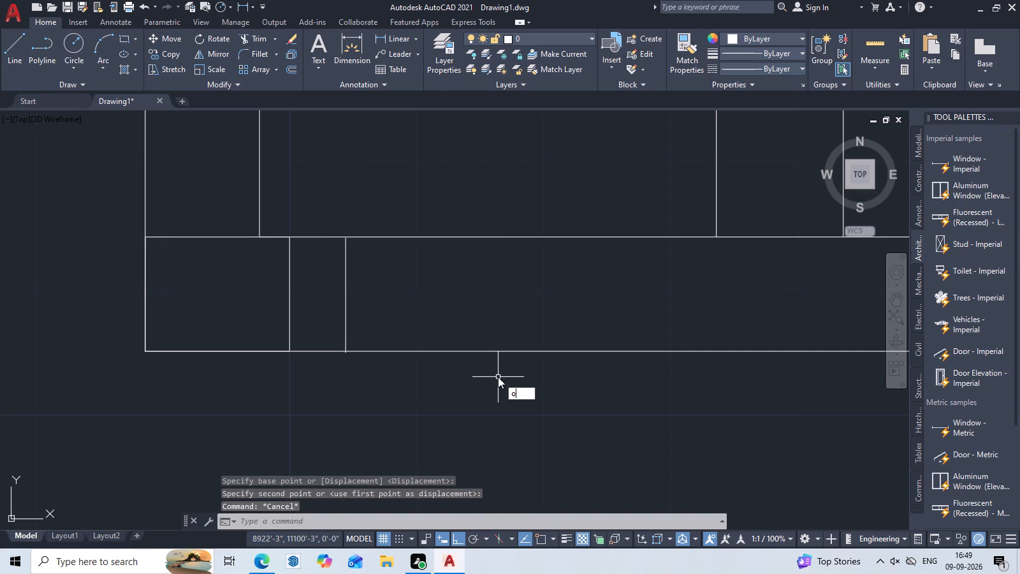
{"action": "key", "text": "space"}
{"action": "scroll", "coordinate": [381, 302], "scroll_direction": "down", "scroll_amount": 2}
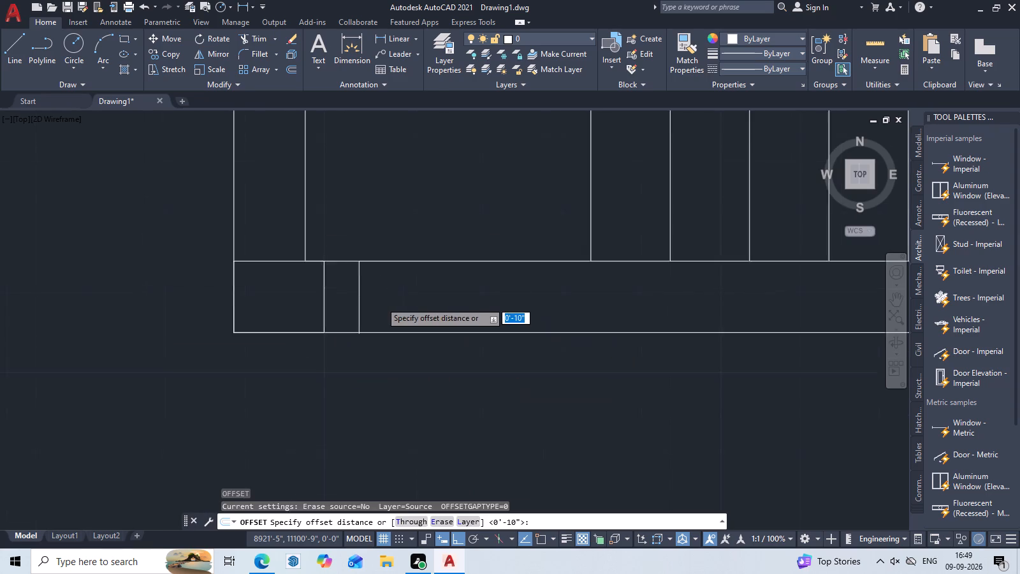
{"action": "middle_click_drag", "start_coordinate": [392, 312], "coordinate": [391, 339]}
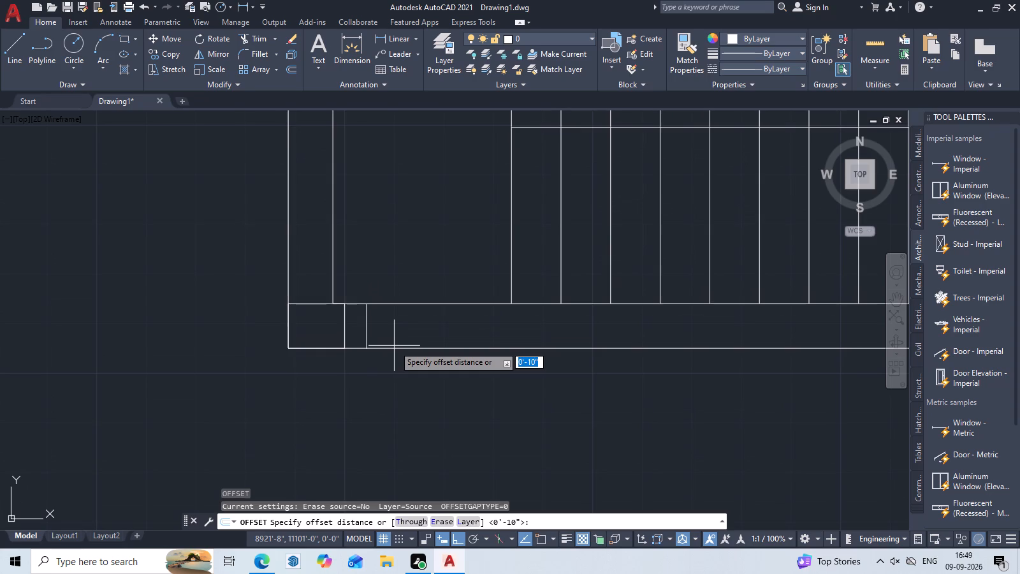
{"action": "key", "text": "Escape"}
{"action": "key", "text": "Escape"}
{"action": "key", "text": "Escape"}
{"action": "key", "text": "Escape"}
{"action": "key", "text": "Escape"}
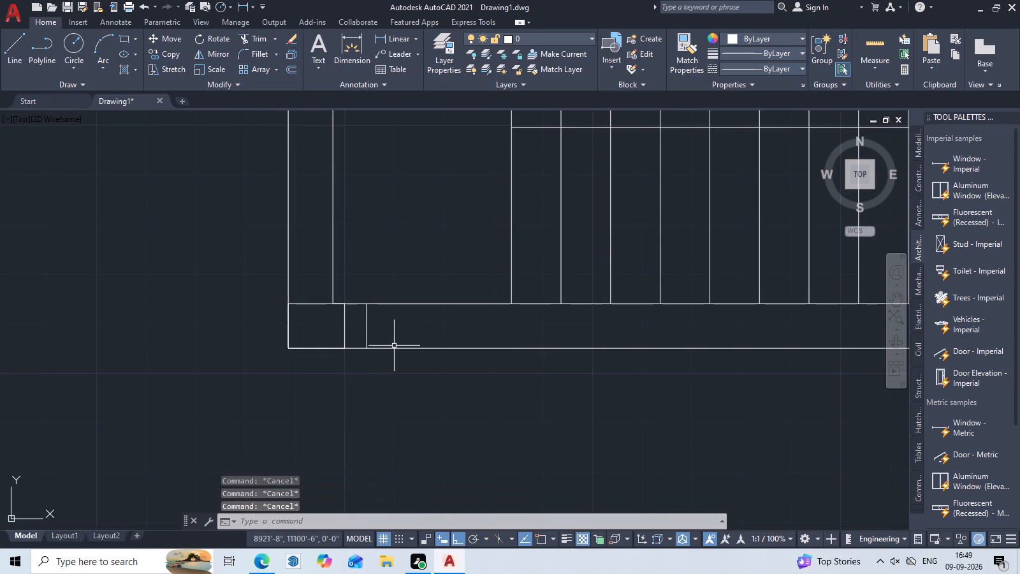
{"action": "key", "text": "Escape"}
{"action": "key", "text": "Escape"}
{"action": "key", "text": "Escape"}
Offset the short vertical line beside the bottom-left column by 2' toward the staircase to mark the opening's other side.
{"action": "key", "text": "Escape"}
{"action": "key", "text": "Escape"}
{"action": "key", "text": "Escape"}
{"action": "middle_click_drag", "start_coordinate": [444, 393], "coordinate": [372, 397]}
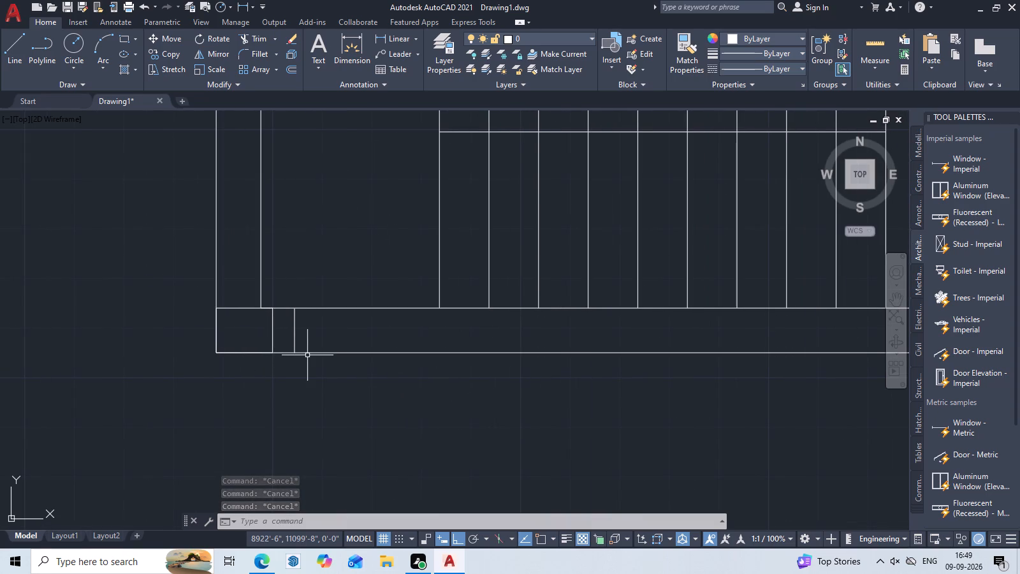
{"action": "key", "text": "p"}
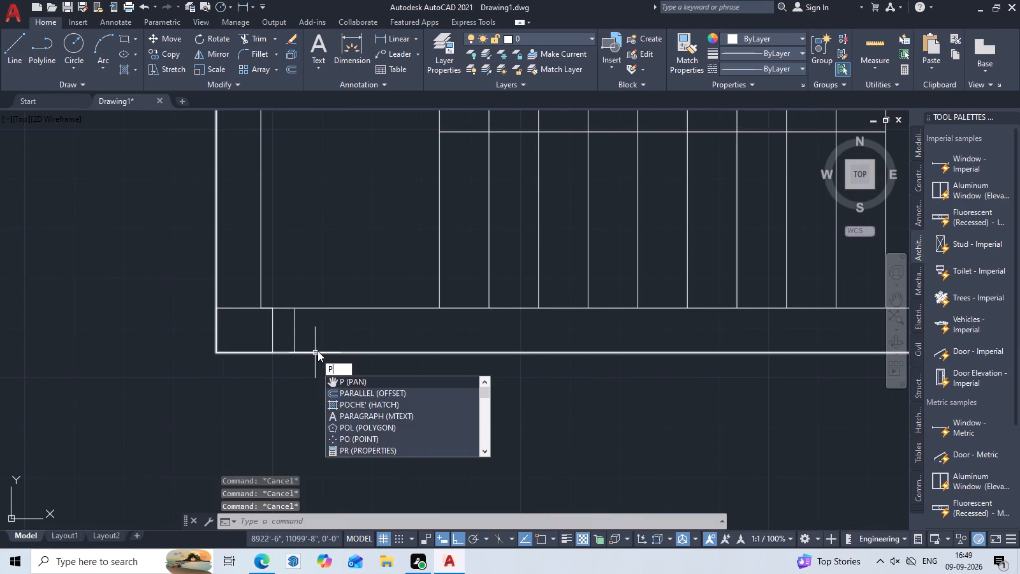
{"action": "key", "text": "Escape"}
{"action": "key", "text": "Escape"}
{"action": "key", "text": "o"}
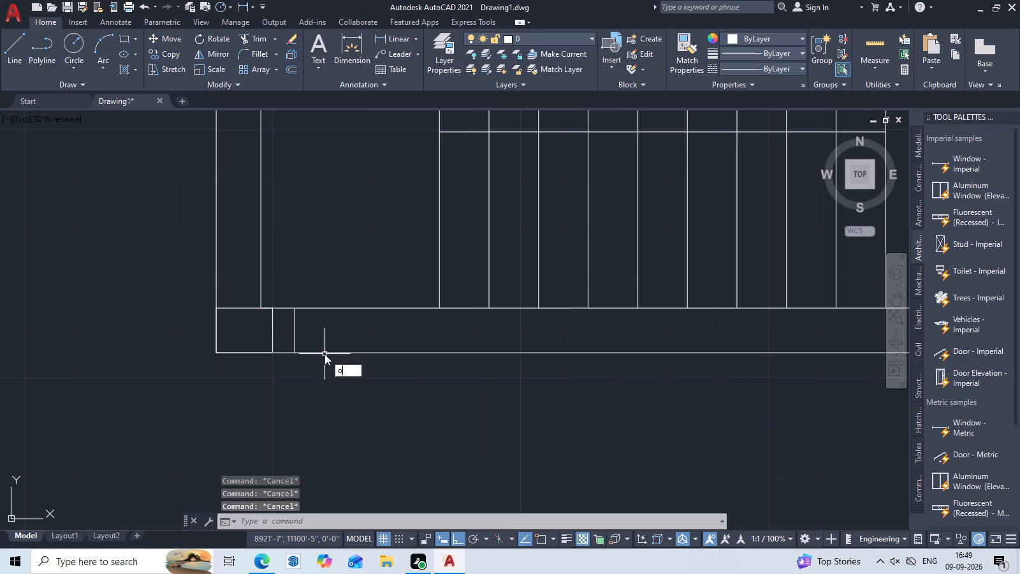
{"action": "key", "text": "space"}
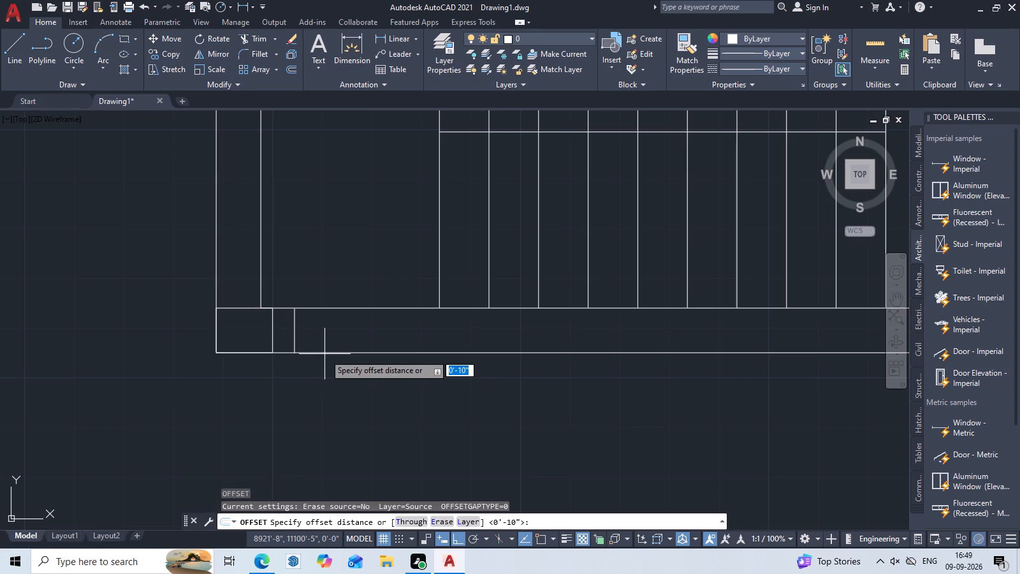
{"action": "type", "text": "2'"}
{"action": "key", "text": "space"}
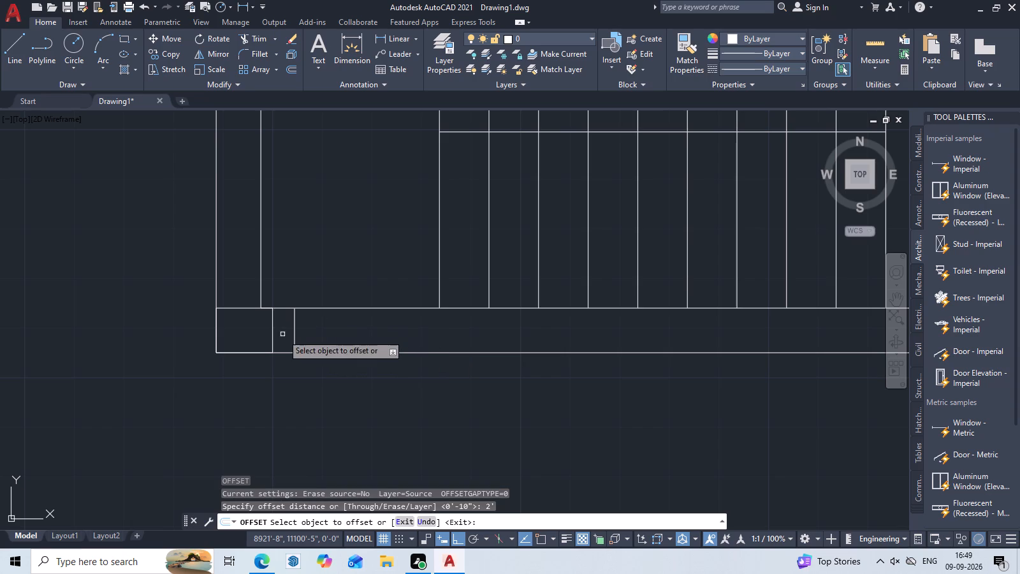
{"action": "left_click", "coordinate": [297, 332]}
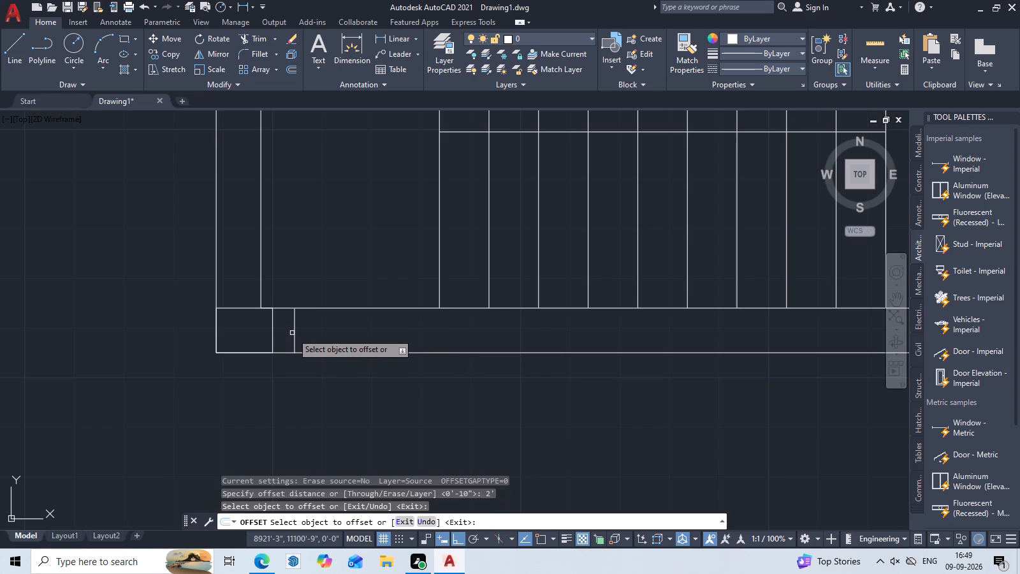
{"action": "left_click", "coordinate": [294, 332]}
{"action": "left_click", "coordinate": [375, 326]}
{"action": "scroll", "coordinate": [437, 341], "scroll_direction": "down", "scroll_amount": 1}
{"action": "middle_click_drag", "start_coordinate": [460, 348], "coordinate": [465, 365]}
{"action": "key", "text": "Escape"}
{"action": "scroll", "coordinate": [454, 364], "scroll_direction": "up", "scroll_amount": 1}
{"action": "middle_click_drag", "start_coordinate": [453, 364], "coordinate": [501, 372]}
{"action": "scroll", "coordinate": [481, 376], "scroll_direction": "up", "scroll_amount": 1}
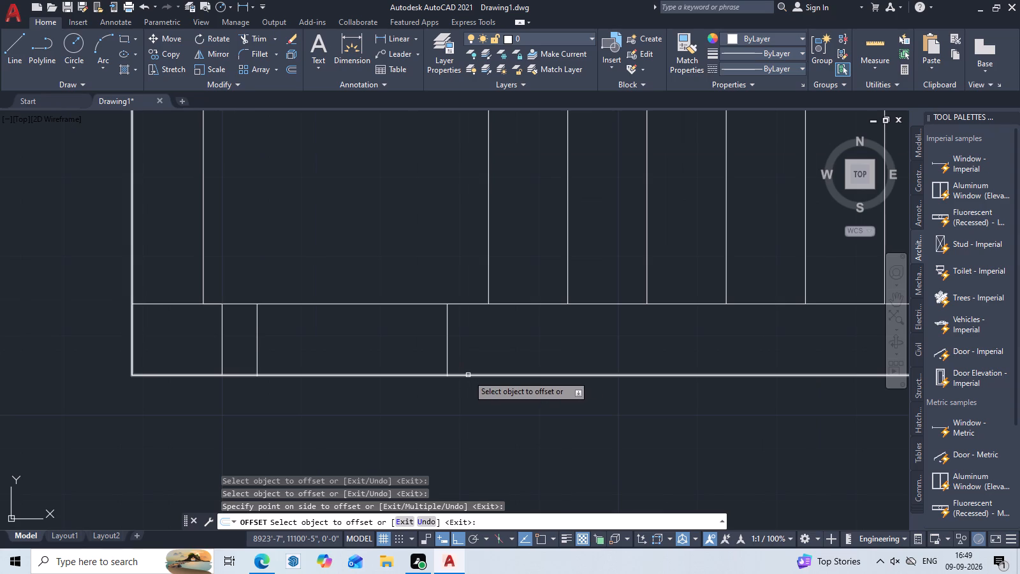
{"action": "scroll", "coordinate": [399, 256], "scroll_direction": "up", "scroll_amount": 4}
{"action": "scroll", "coordinate": [411, 246], "scroll_direction": "down", "scroll_amount": 4}
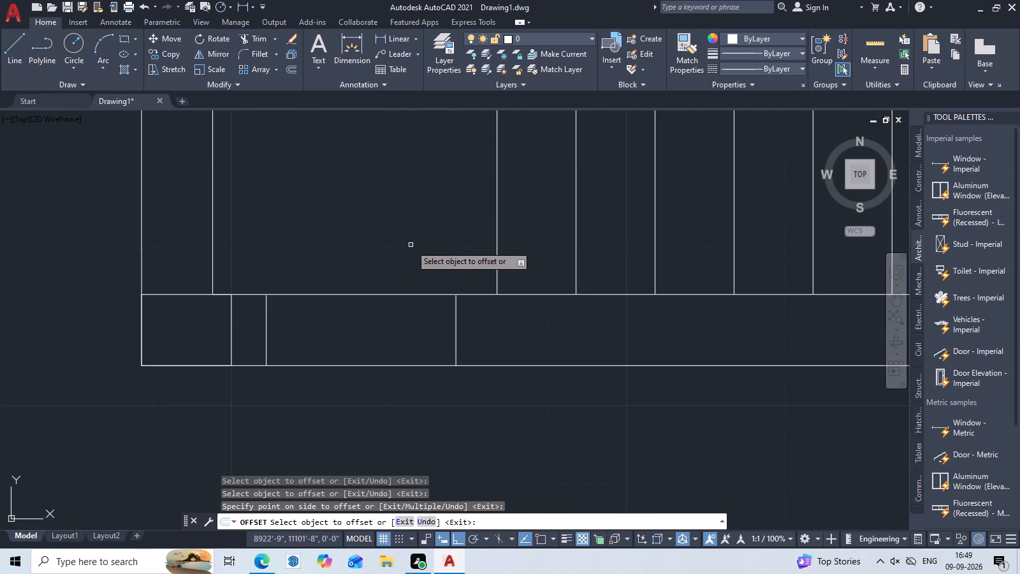
{"action": "scroll", "coordinate": [639, 263], "scroll_direction": "up", "scroll_amount": 2}
{"action": "scroll", "coordinate": [636, 253], "scroll_direction": "down", "scroll_amount": 1}
{"action": "middle_click_drag", "start_coordinate": [390, 283], "coordinate": [398, 283]}
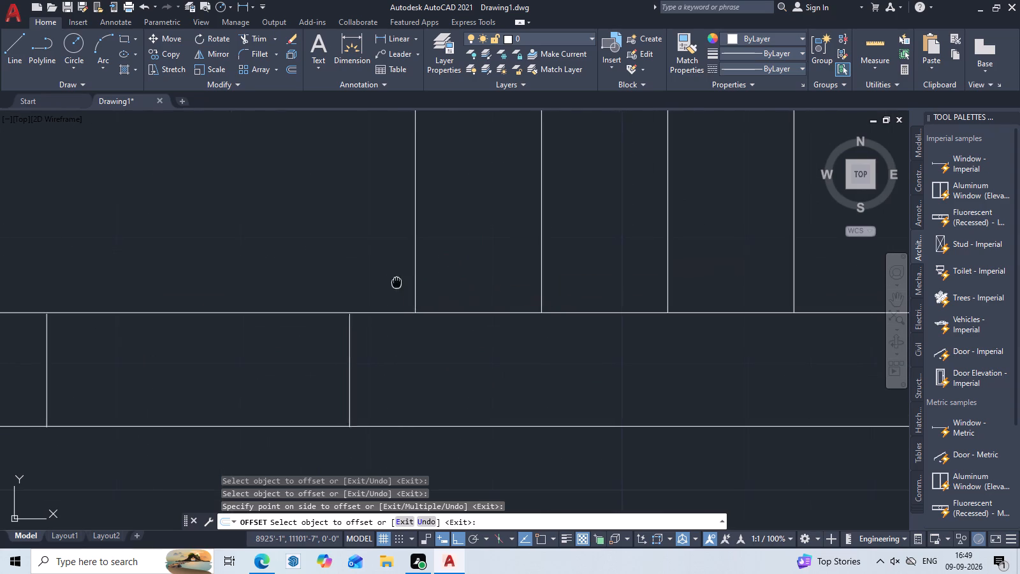
{"action": "middle_click_drag", "start_coordinate": [398, 283], "coordinate": [581, 292]}
{"action": "scroll", "coordinate": [330, 506], "scroll_direction": "up", "scroll_amount": 2}
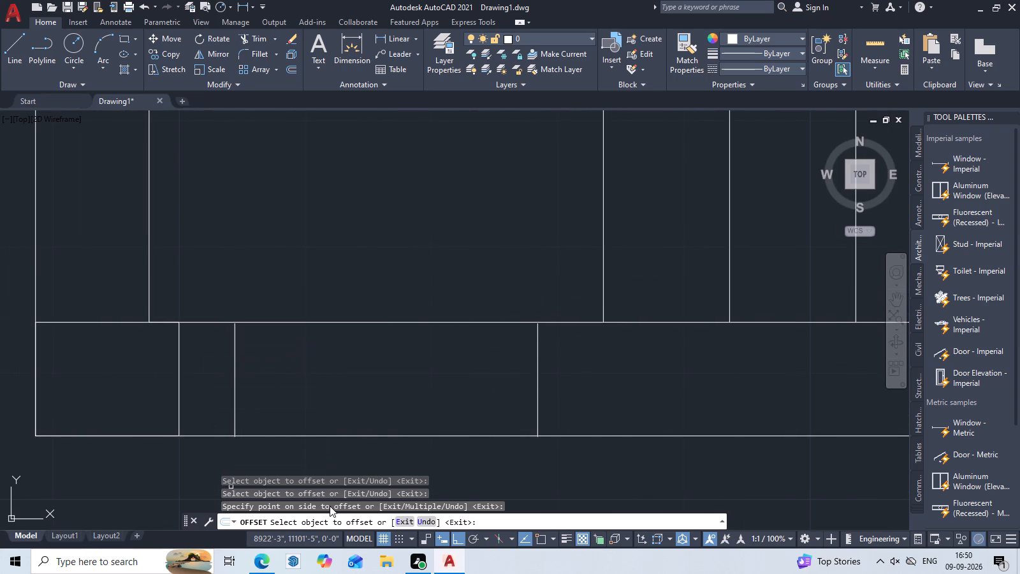
{"action": "scroll", "coordinate": [330, 506], "scroll_direction": "up", "scroll_amount": 1}
{"action": "key", "text": "Escape"}
{"action": "key", "text": "Escape"}
{"action": "key", "text": "Escape"}
{"action": "key", "text": "Escape"}
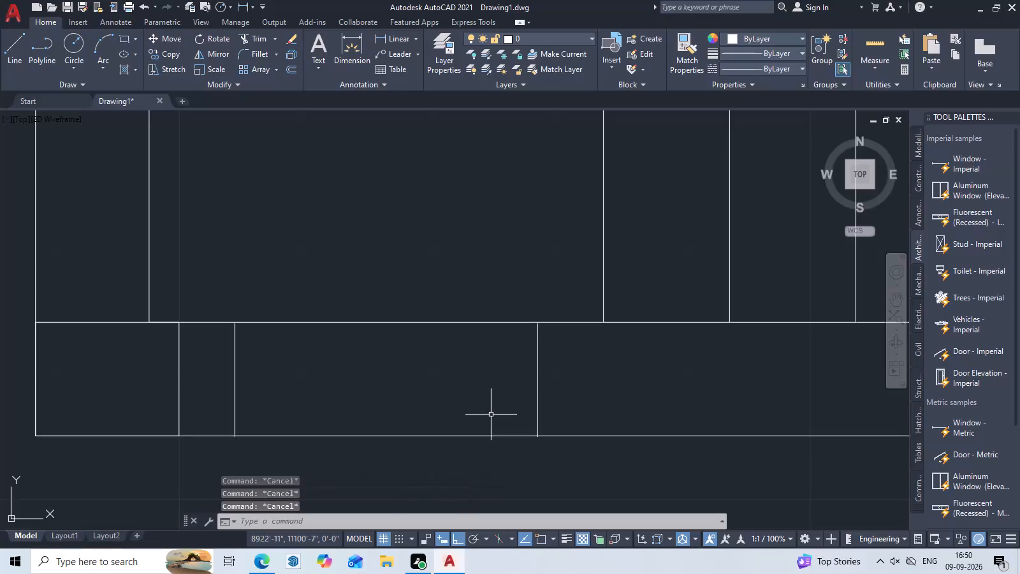
{"action": "key", "text": "Escape"}
{"action": "key", "text": "Escape"}
{"action": "key", "text": "Escape"}
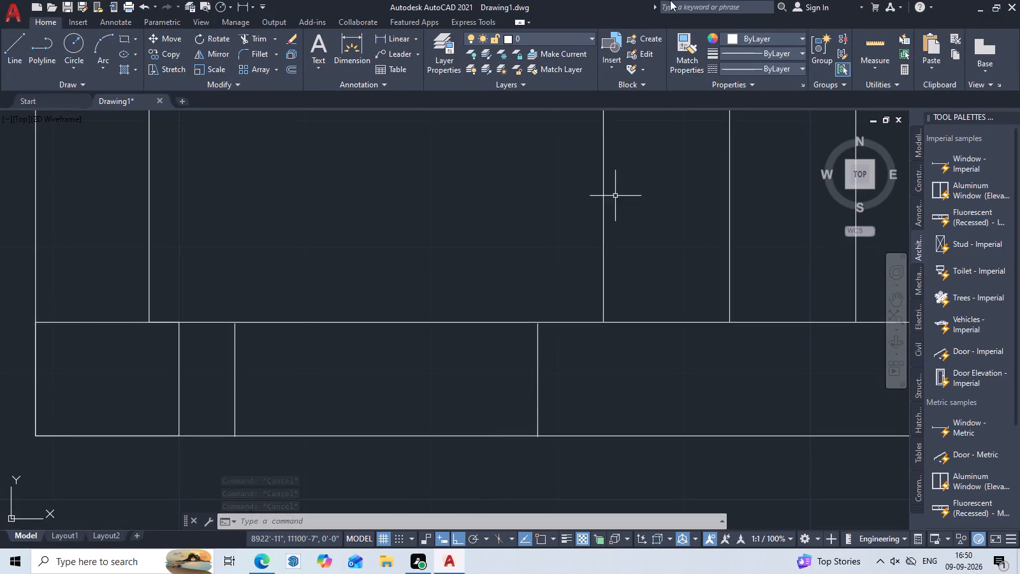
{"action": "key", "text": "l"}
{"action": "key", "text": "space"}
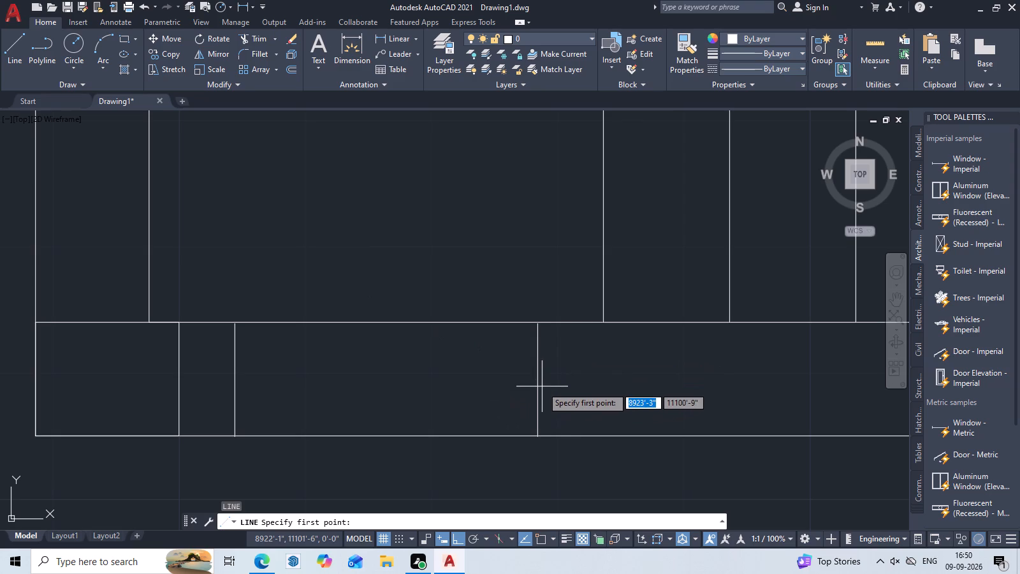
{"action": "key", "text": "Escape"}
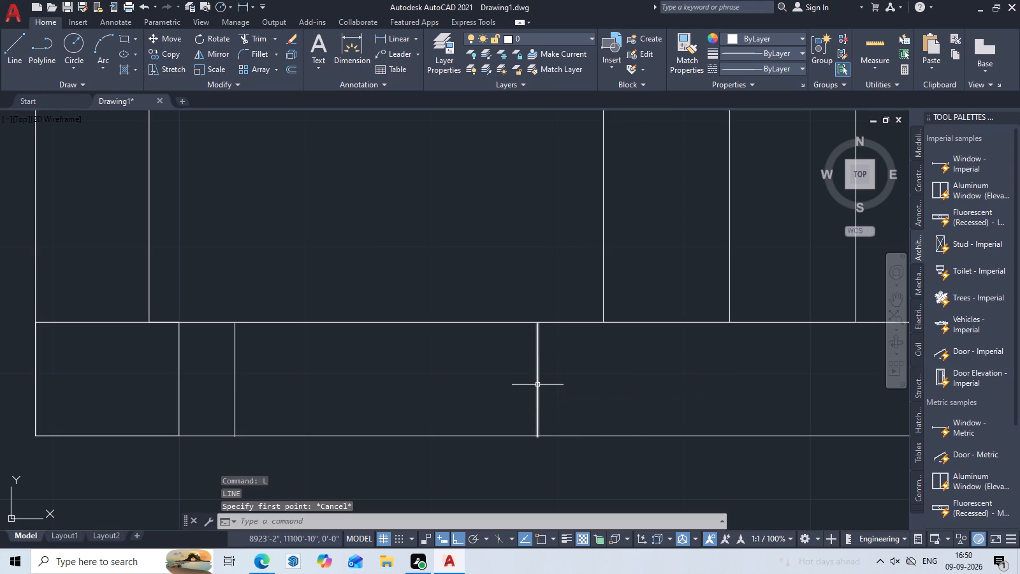
With object snap turned on, draw a horizontal line joining the midpoints of the two short vertical lines across the bottom wall.
{"action": "key", "text": "F3"}
{"action": "type", "text": "l"}
{"action": "key", "text": "space"}
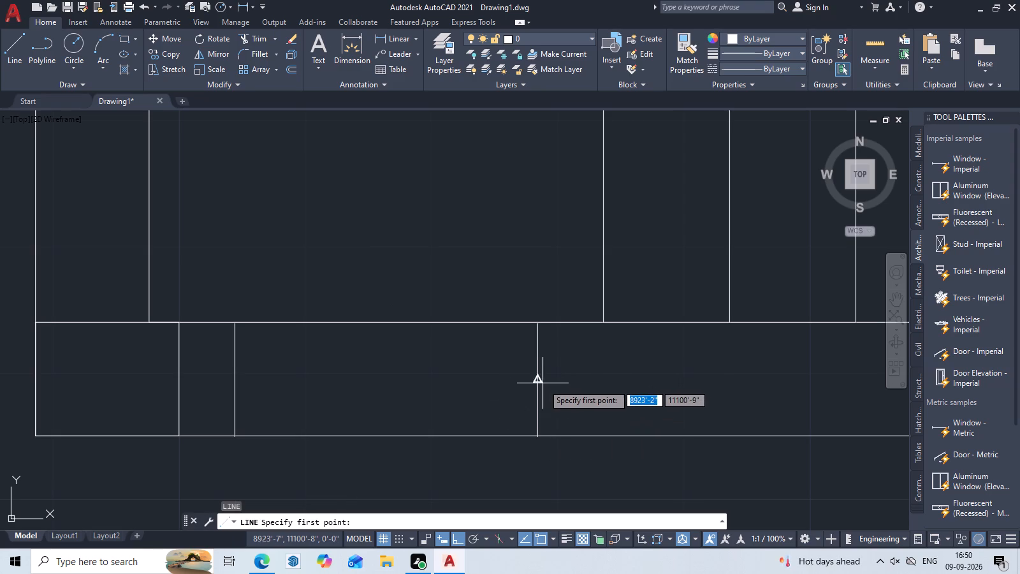
{"action": "left_click", "coordinate": [538, 380]}
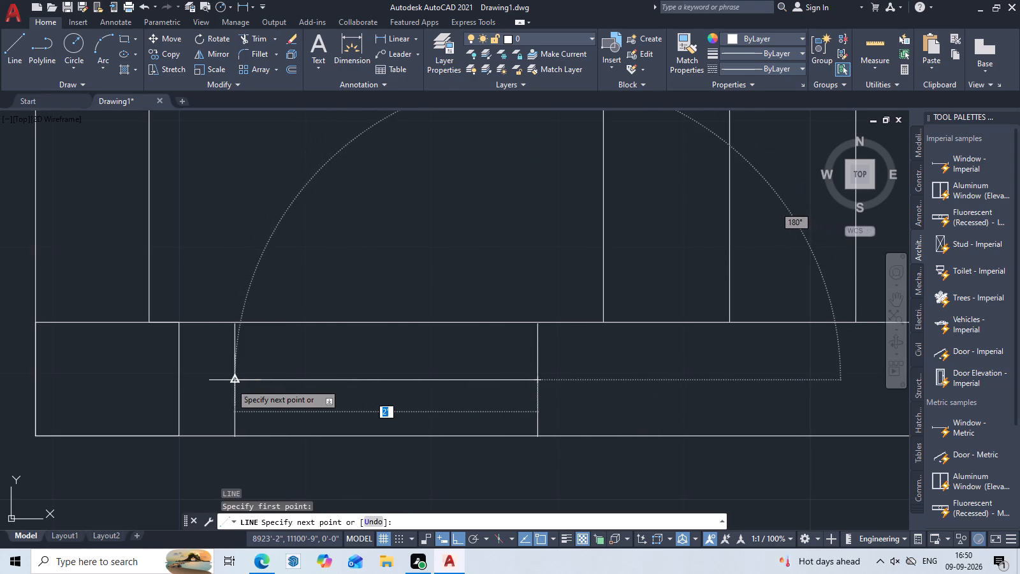
{"action": "left_click", "coordinate": [237, 383]}
{"action": "key", "text": "Escape"}
{"action": "scroll", "coordinate": [370, 396], "scroll_direction": "down", "scroll_amount": 1}
{"action": "middle_click_drag", "start_coordinate": [372, 395], "coordinate": [500, 413]}
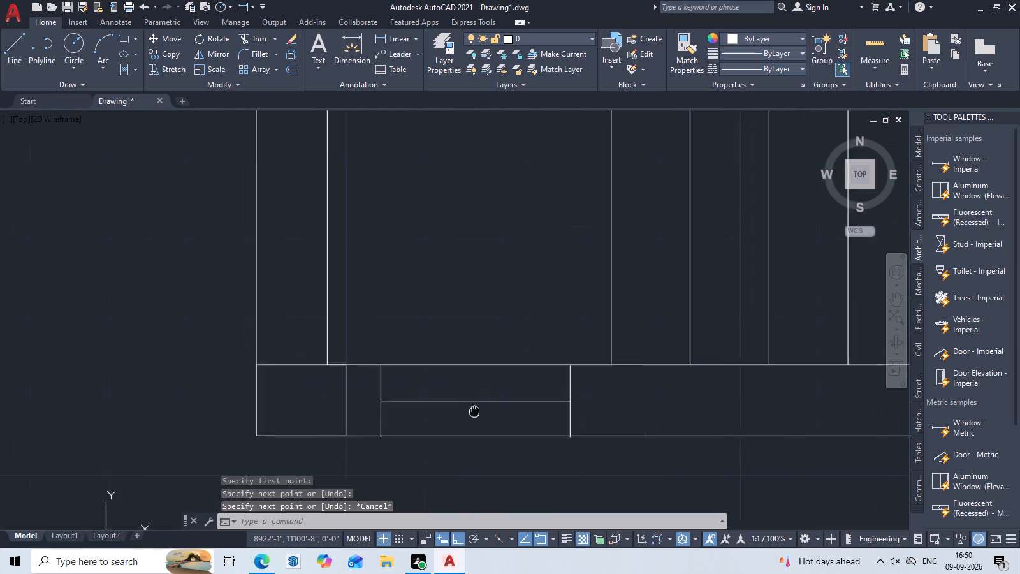
{"action": "middle_click_drag", "start_coordinate": [500, 413], "coordinate": [526, 413]}
{"action": "key", "text": "Escape"}
{"action": "key", "text": "Escape"}
{"action": "key", "text": "Escape"}
{"action": "key", "text": "Escape"}
{"action": "key", "text": "Escape"}
{"action": "key", "text": "Escape"}
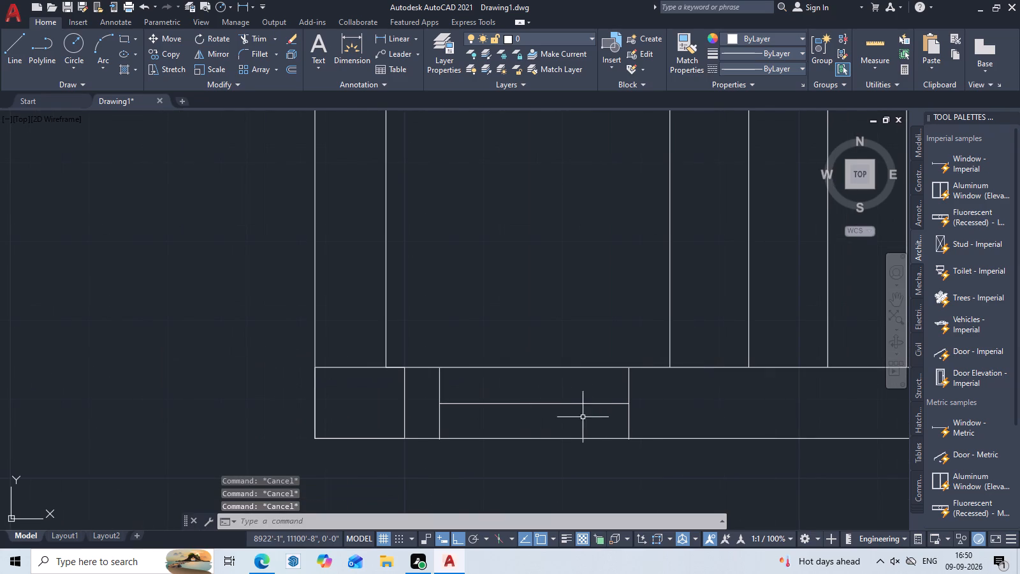
Offset the horizontal centre line of the bottom-wall opening by 1" both upward and downward.
{"action": "scroll", "coordinate": [590, 417], "scroll_direction": "up", "scroll_amount": 2}
{"action": "middle_click_drag", "start_coordinate": [591, 427], "coordinate": [568, 370]}
{"action": "type", "text": "o"}
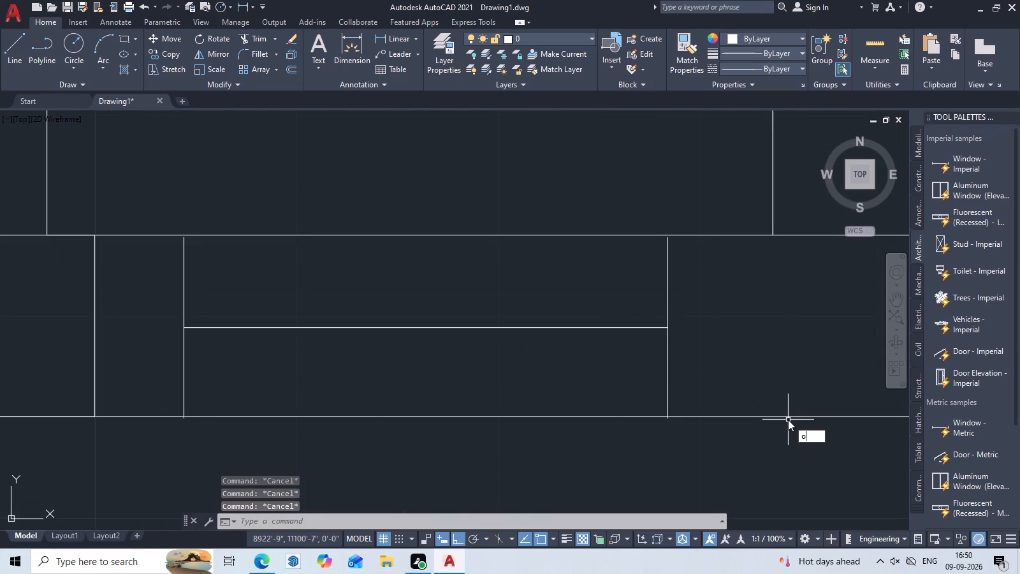
{"action": "key", "text": "space"}
{"action": "key", "text": "1"}
{"action": "key", "text": "space"}
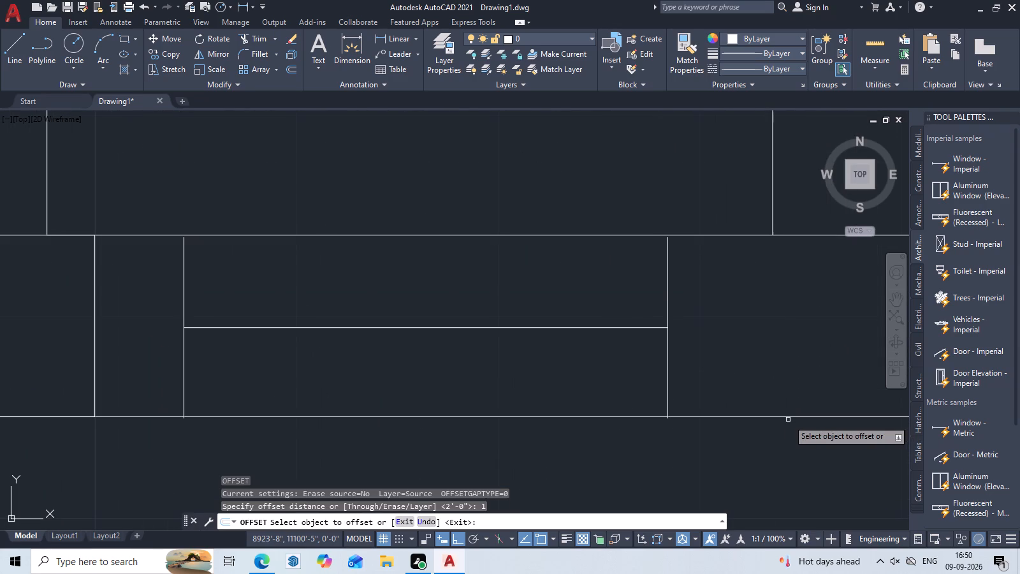
{"action": "left_click", "coordinate": [498, 327]}
{"action": "left_click", "coordinate": [500, 282]}
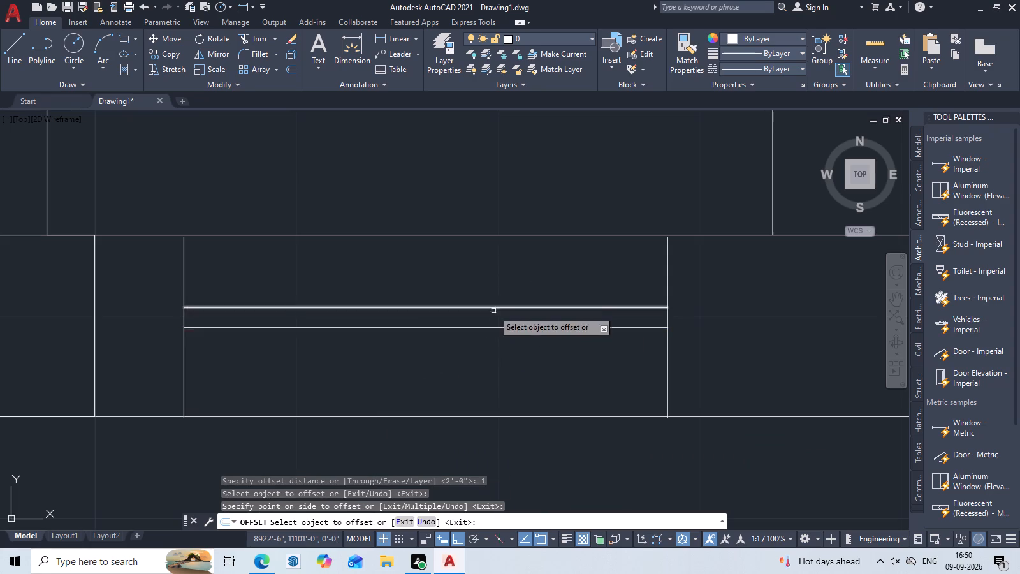
{"action": "left_click", "coordinate": [495, 328]}
{"action": "left_click", "coordinate": [495, 360]}
{"action": "key", "text": "Escape"}
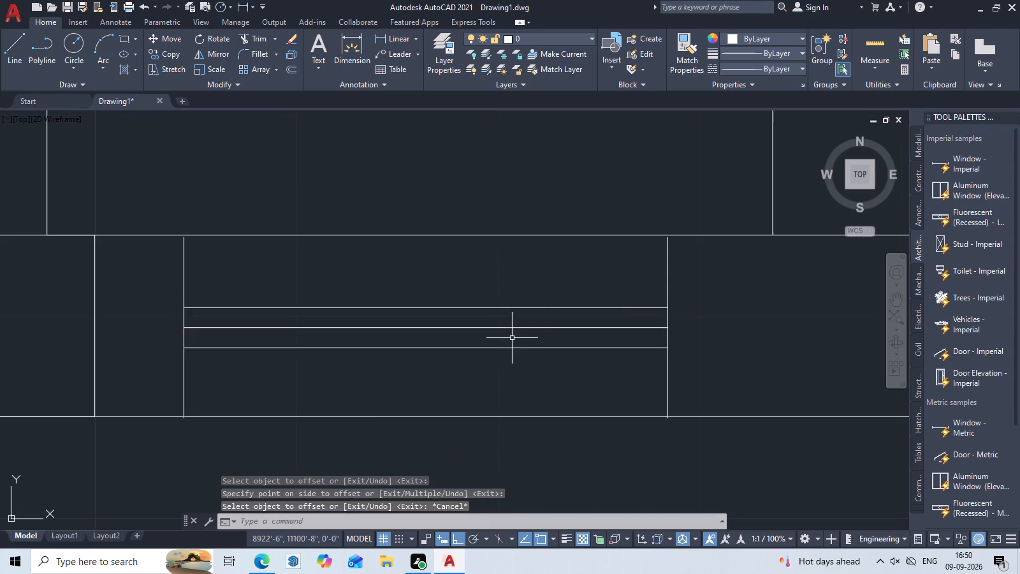
Delete the original centre line between the two offset lines in the bottom-wall opening.
{"action": "left_click", "coordinate": [518, 329]}
{"action": "key", "text": "Delete"}
Examine the lower part of the floor plan, including the bottom-wall opening, staircase and the interior column above it.
{"action": "scroll", "coordinate": [474, 334], "scroll_direction": "down", "scroll_amount": 3}
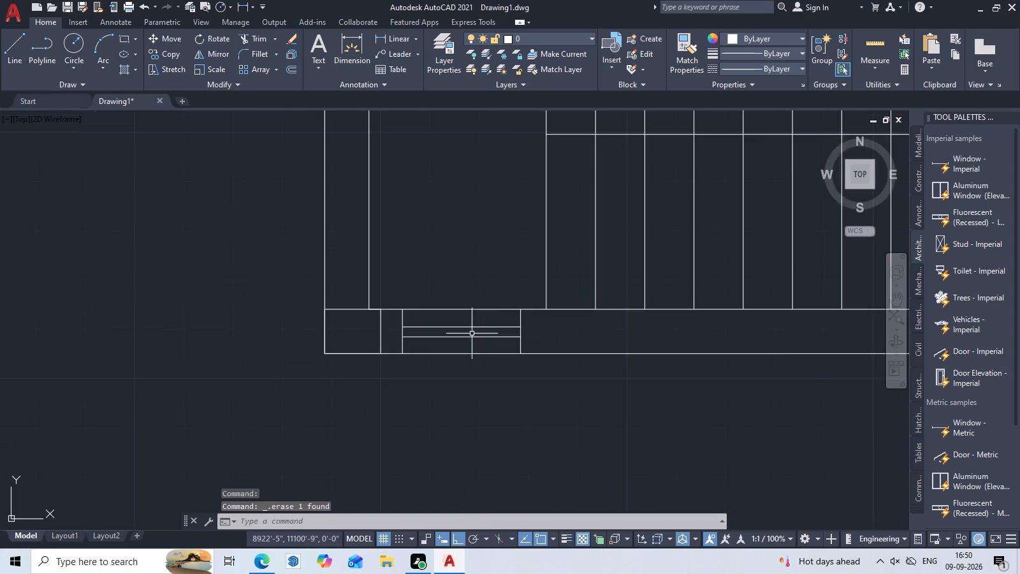
{"action": "scroll", "coordinate": [472, 334], "scroll_direction": "down", "scroll_amount": 3}
{"action": "middle_click_drag", "start_coordinate": [562, 359], "coordinate": [312, 420]}
{"action": "middle_click_drag", "start_coordinate": [191, 408], "coordinate": [285, 405]}
{"action": "middle_click", "coordinate": [285, 405]}
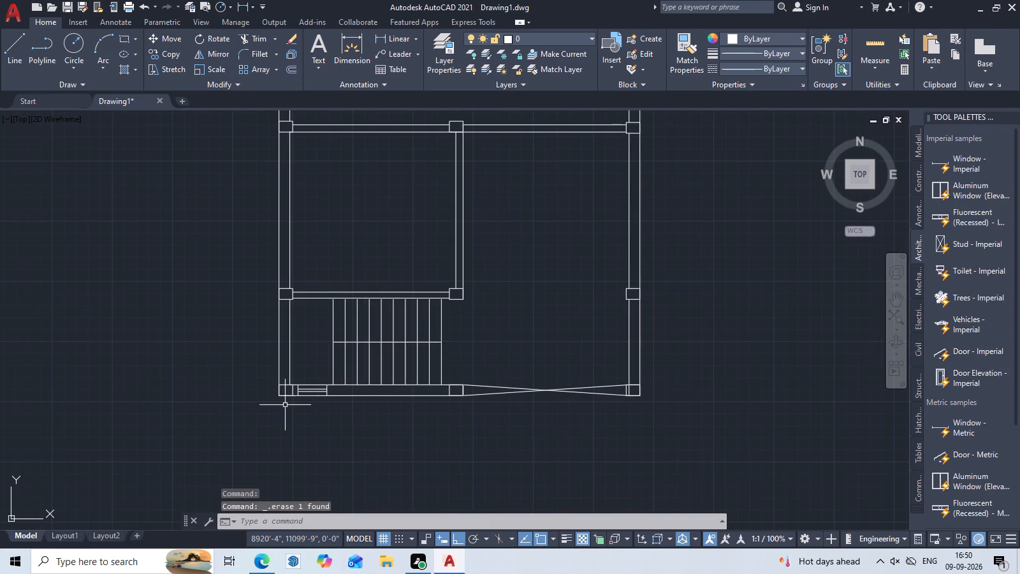
{"action": "middle_click_drag", "start_coordinate": [433, 392], "coordinate": [411, 449]}
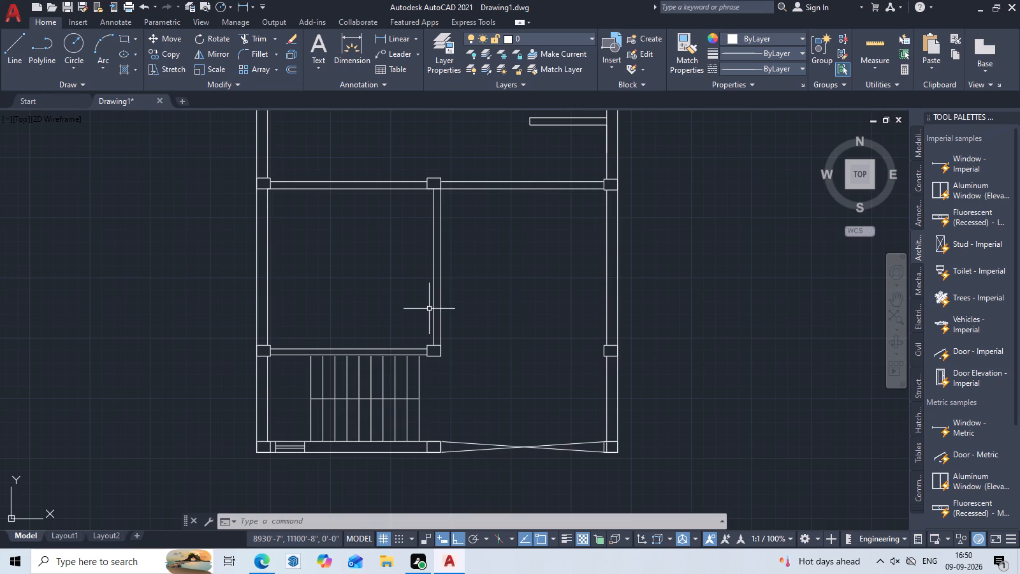
{"action": "middle_click_drag", "start_coordinate": [564, 358], "coordinate": [488, 378]}
{"action": "scroll", "coordinate": [488, 378], "scroll_direction": "down", "scroll_amount": 1}
{"action": "scroll", "coordinate": [400, 381], "scroll_direction": "up", "scroll_amount": 2}
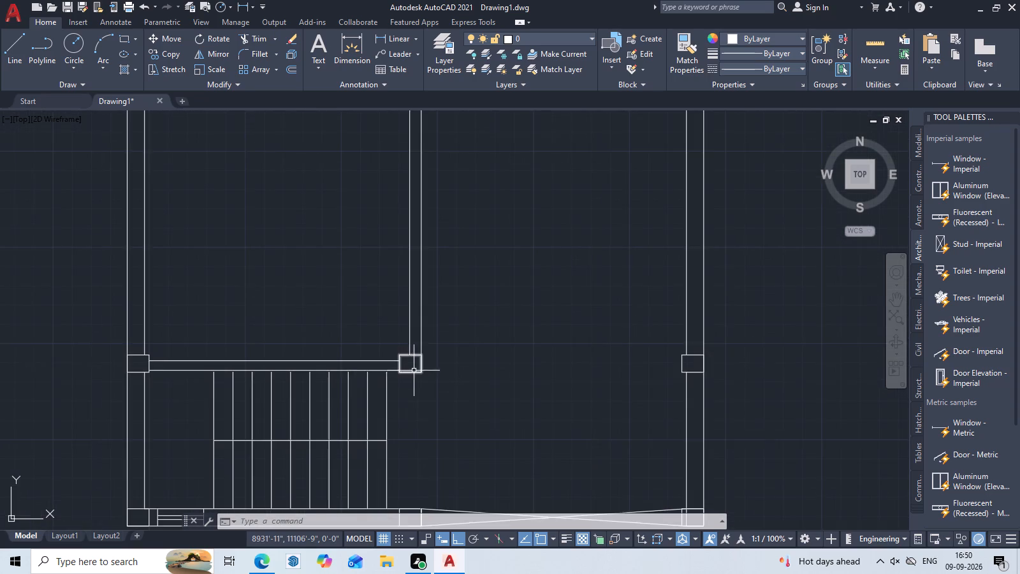
{"action": "middle_click_drag", "start_coordinate": [421, 390], "coordinate": [429, 440]}
{"action": "scroll", "coordinate": [421, 394], "scroll_direction": "up", "scroll_amount": 1}
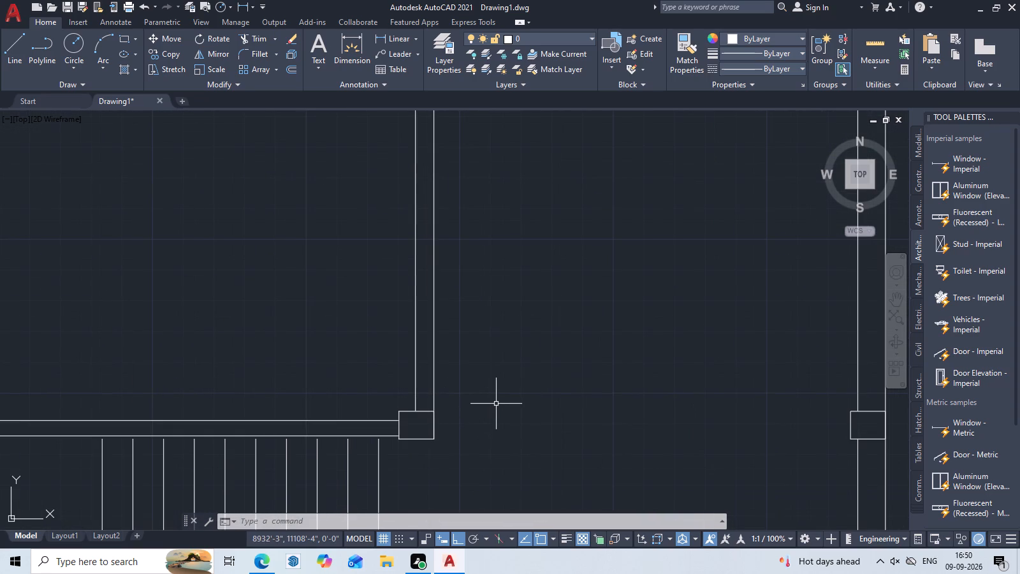
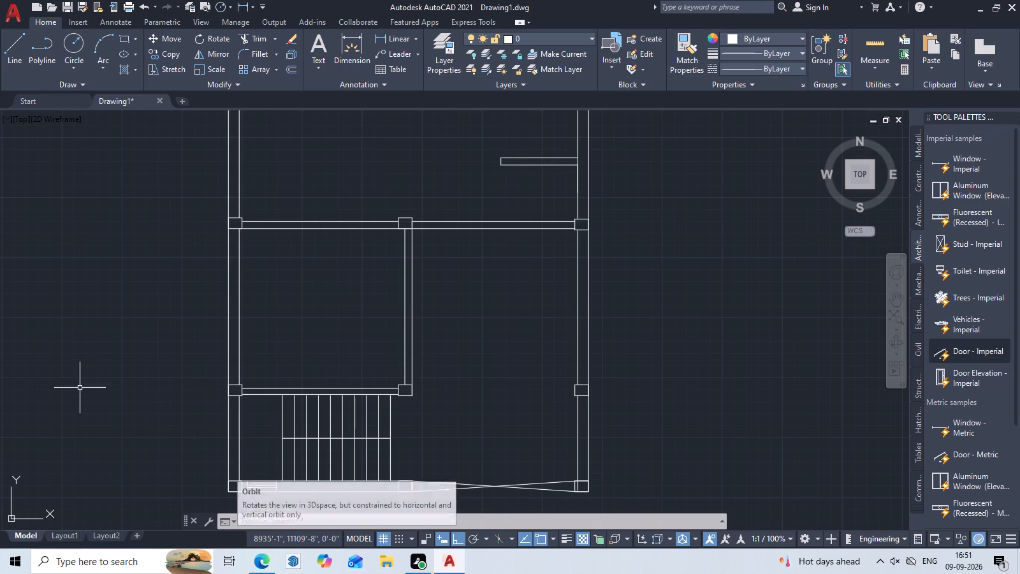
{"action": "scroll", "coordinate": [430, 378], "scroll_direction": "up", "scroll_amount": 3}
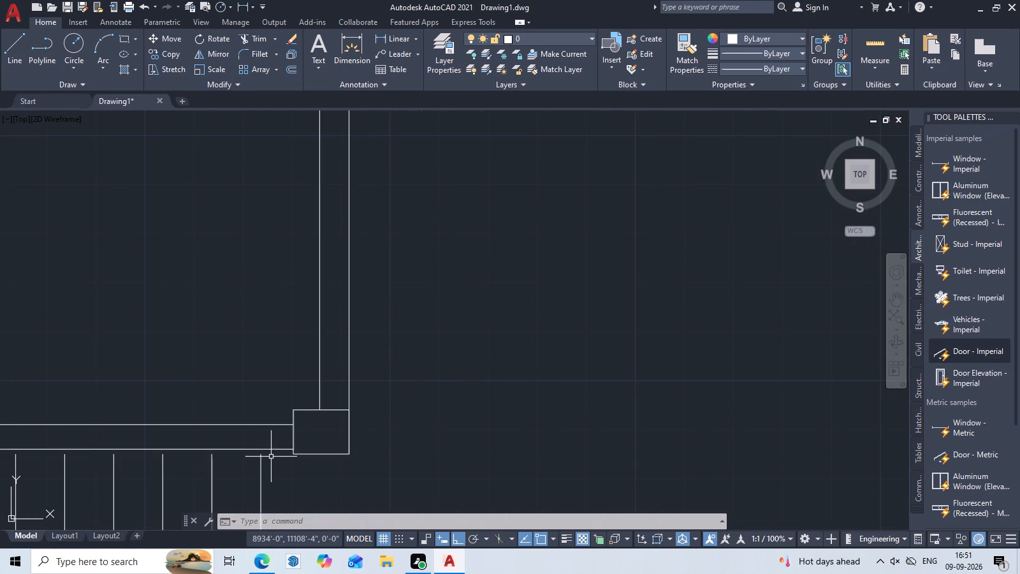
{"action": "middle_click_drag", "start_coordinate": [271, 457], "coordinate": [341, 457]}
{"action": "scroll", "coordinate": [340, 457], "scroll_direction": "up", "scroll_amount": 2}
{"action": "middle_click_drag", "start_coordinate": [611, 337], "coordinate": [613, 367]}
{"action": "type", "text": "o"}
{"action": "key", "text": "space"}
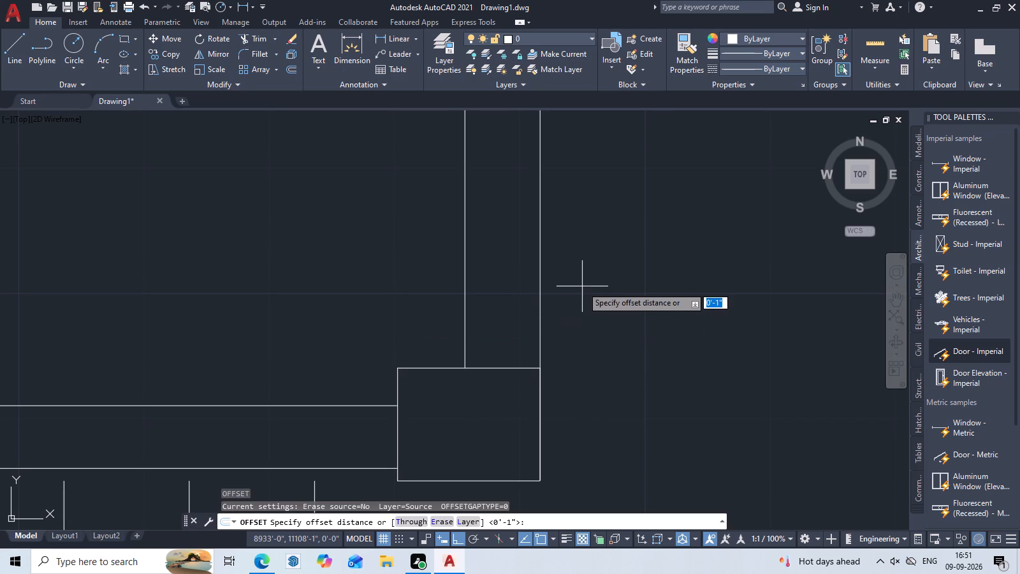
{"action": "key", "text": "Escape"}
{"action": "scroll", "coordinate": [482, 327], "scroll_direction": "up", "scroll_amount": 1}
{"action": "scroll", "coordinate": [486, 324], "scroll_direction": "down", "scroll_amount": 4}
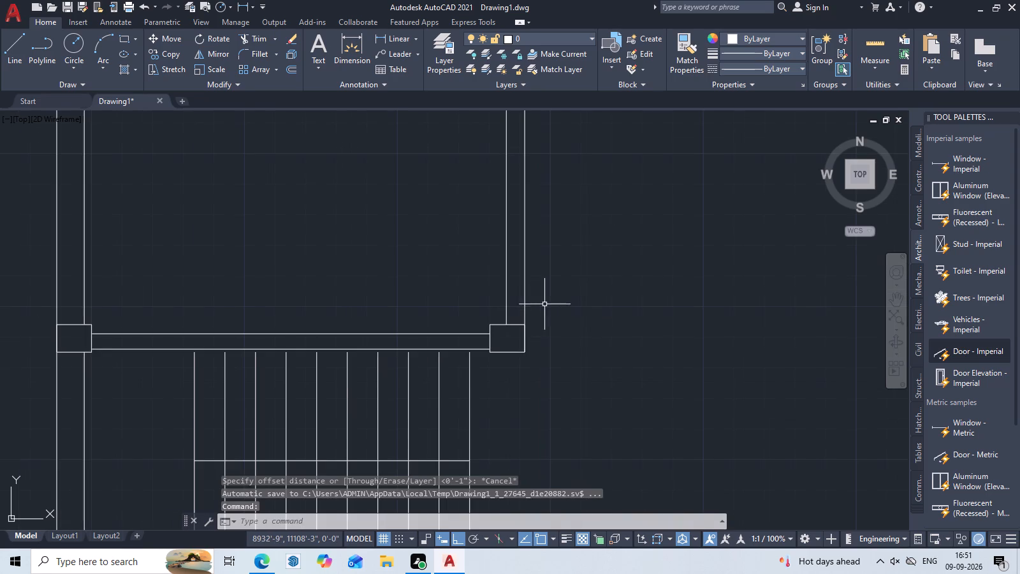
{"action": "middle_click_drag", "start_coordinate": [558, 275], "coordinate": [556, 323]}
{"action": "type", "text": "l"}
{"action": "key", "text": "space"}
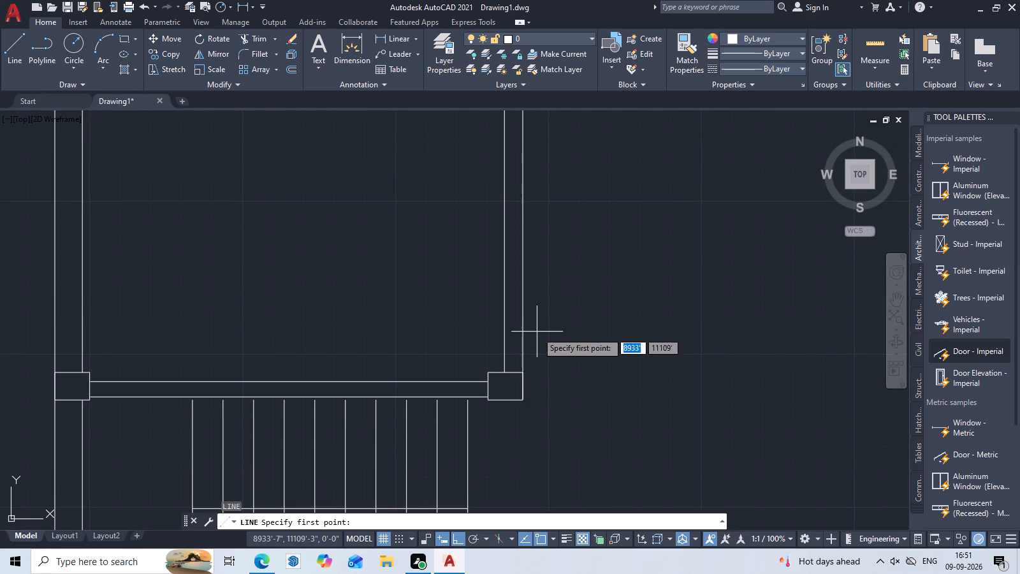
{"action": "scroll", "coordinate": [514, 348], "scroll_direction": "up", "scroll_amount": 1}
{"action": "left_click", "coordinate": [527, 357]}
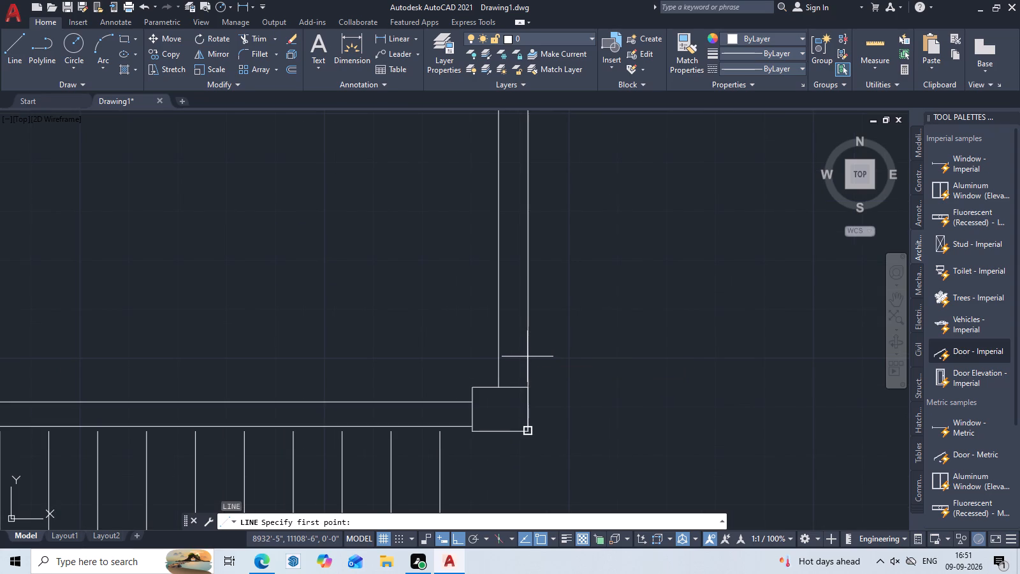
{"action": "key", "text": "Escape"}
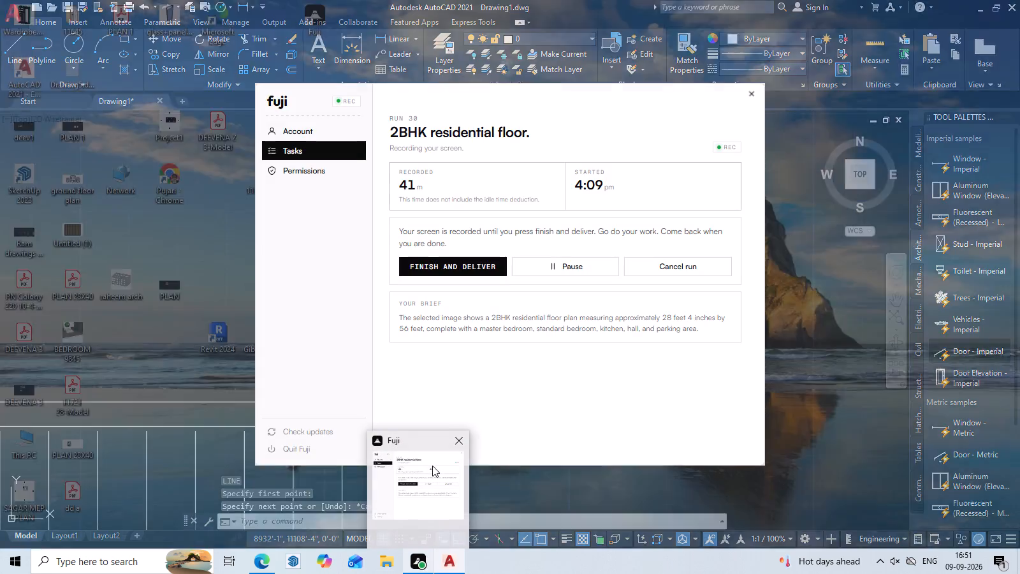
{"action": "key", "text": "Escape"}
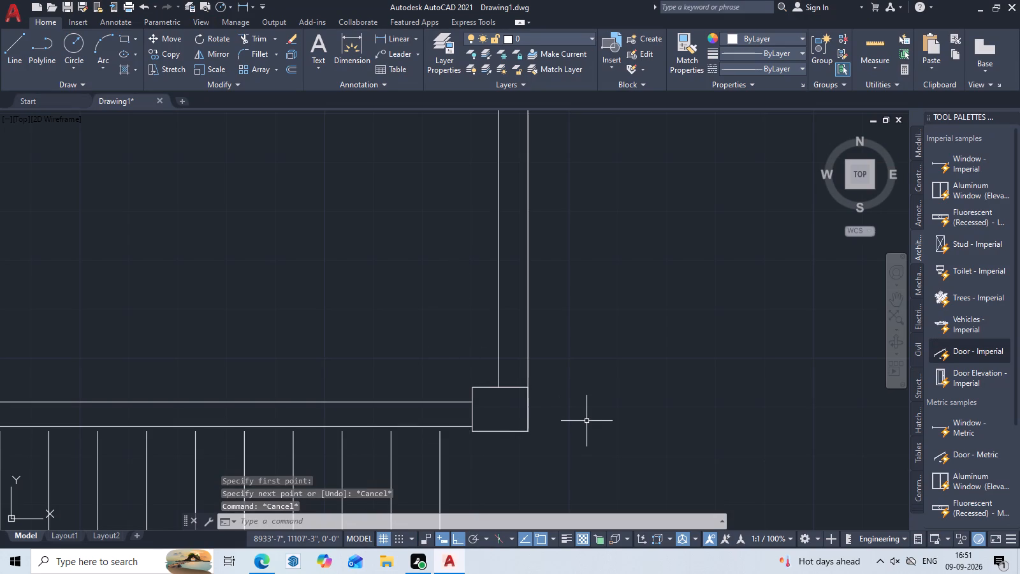
Turn object snap off and draw a horizontal line across the room's east wall, just above the column beside the stairs.
{"action": "key", "text": "F3"}
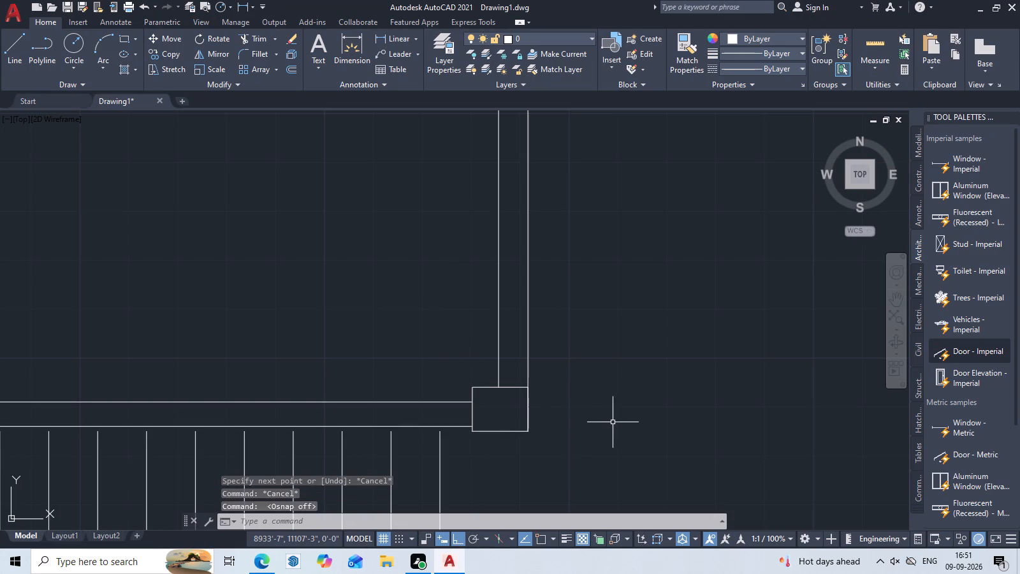
{"action": "key", "text": "l"}
{"action": "key", "text": "space"}
{"action": "scroll", "coordinate": [528, 349], "scroll_direction": "up", "scroll_amount": 2}
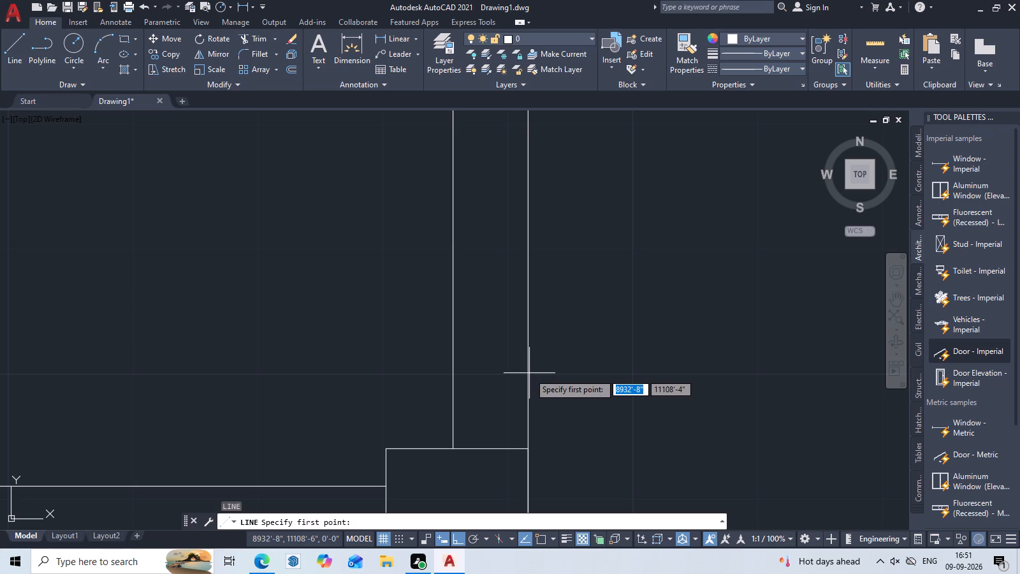
{"action": "left_click", "coordinate": [528, 373]}
{"action": "left_click", "coordinate": [449, 372]}
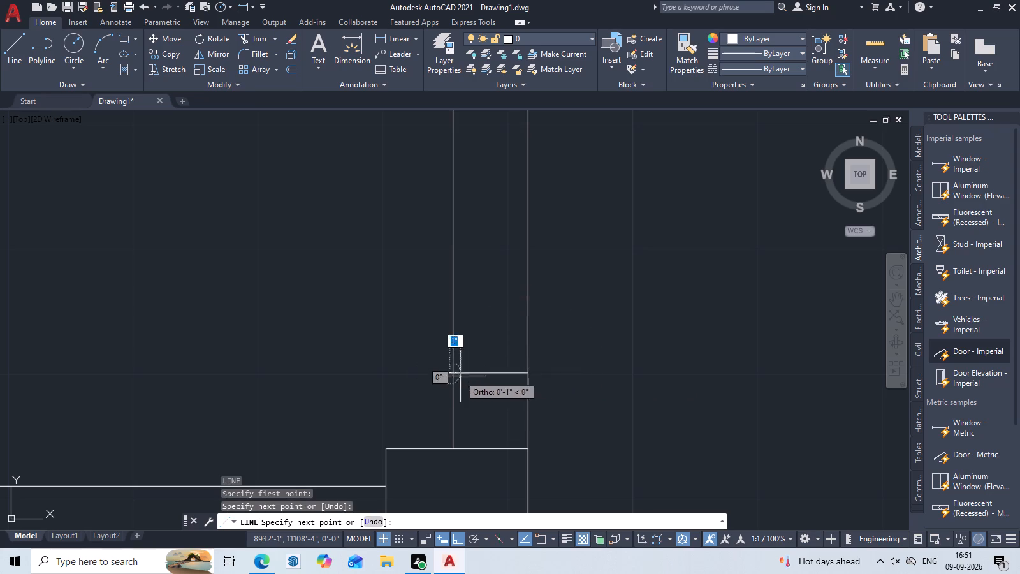
{"action": "key", "text": "Escape"}
Trim the end of the new cross line that overhangs the wall's inner face.
{"action": "type", "text": "tr"}
{"action": "key", "text": "space"}
{"action": "scroll", "coordinate": [456, 396], "scroll_direction": "up", "scroll_amount": 3}
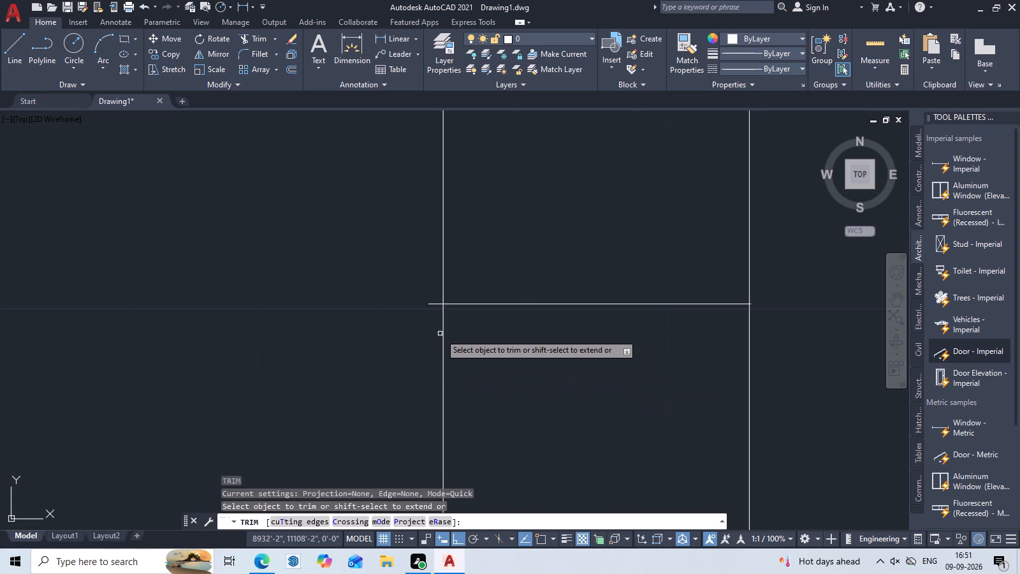
{"action": "left_click", "coordinate": [435, 304]}
{"action": "key", "text": "Escape"}
{"action": "scroll", "coordinate": [435, 320], "scroll_direction": "down", "scroll_amount": 4}
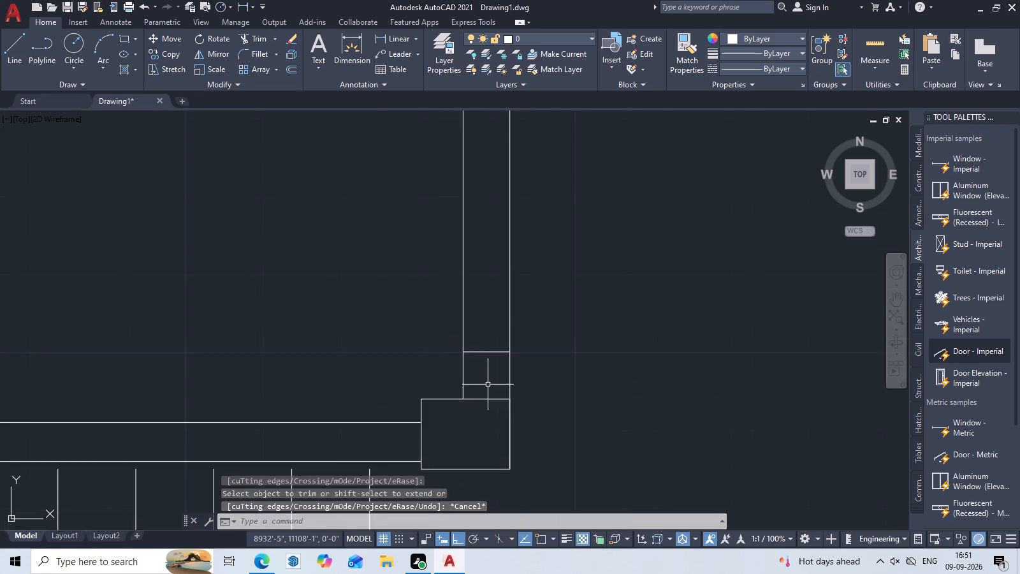
Offset the short cross line 4' upward along the wall to mark the other end of the opening.
{"action": "scroll", "coordinate": [521, 394], "scroll_direction": "down", "scroll_amount": 1}
{"action": "middle_click_drag", "start_coordinate": [521, 394], "coordinate": [518, 409]}
{"action": "key", "text": "o"}
{"action": "key", "text": "space"}
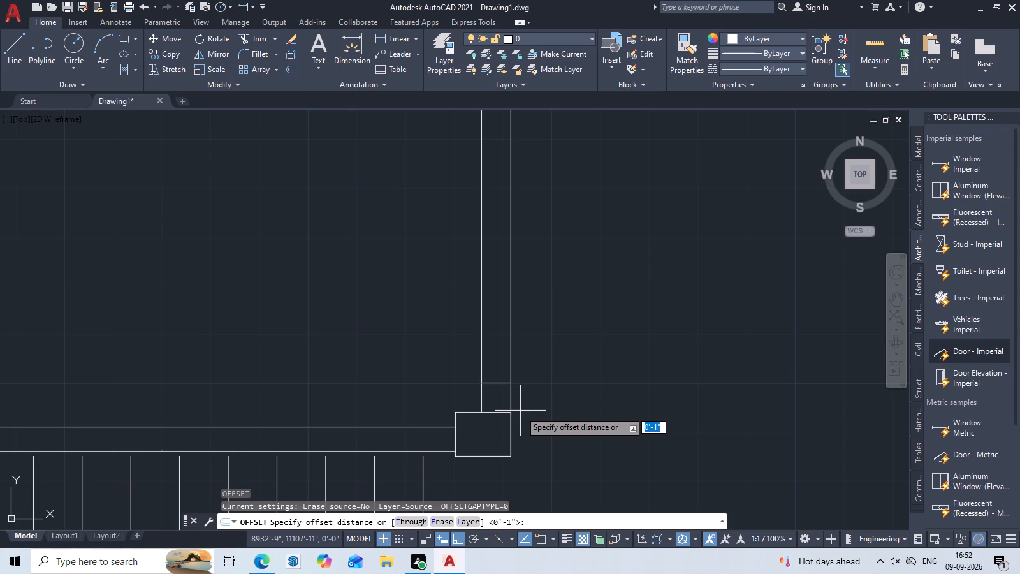
{"action": "type", "text": "4'"}
{"action": "key", "text": "space"}
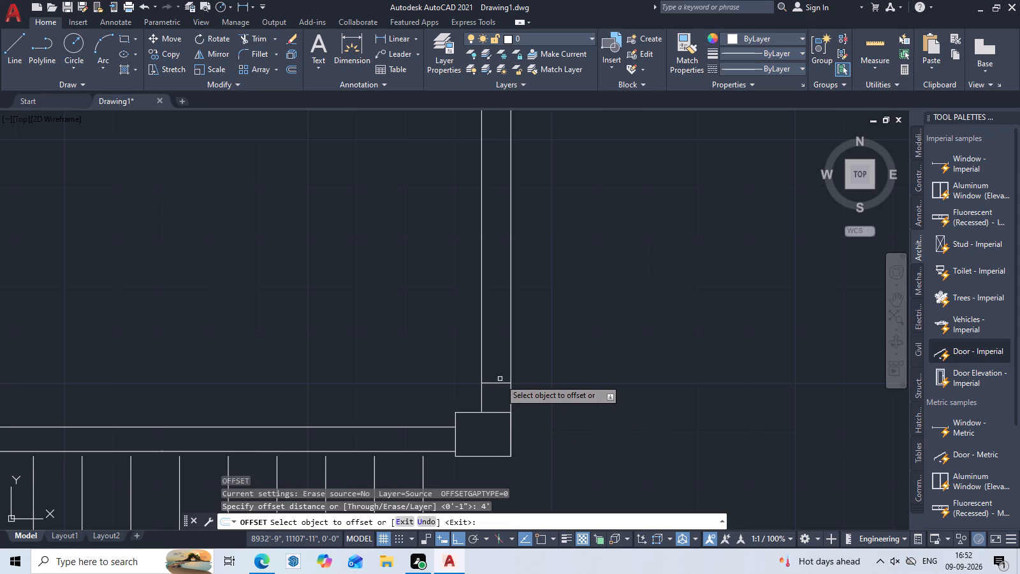
{"action": "left_click", "coordinate": [500, 381]}
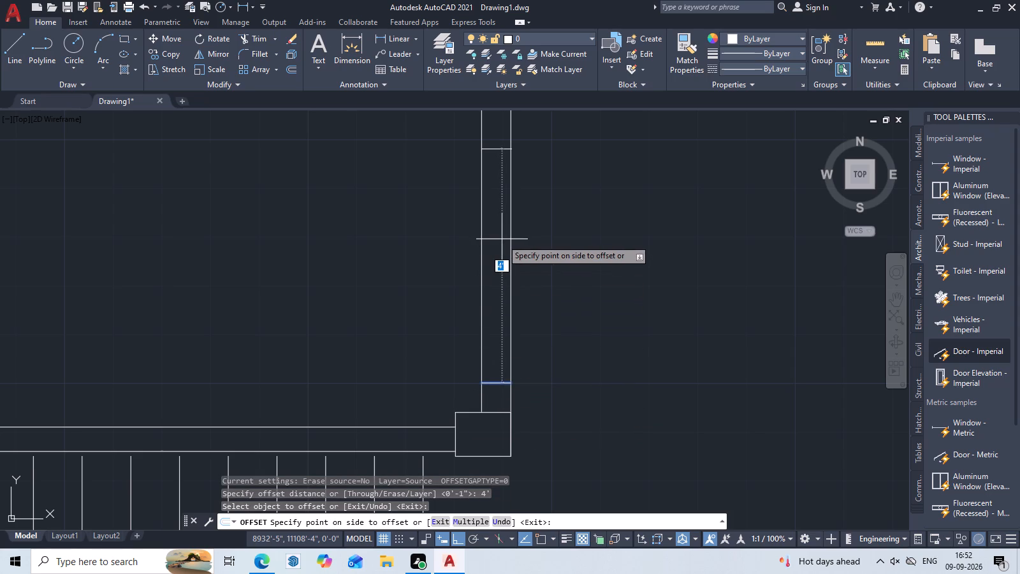
{"action": "left_click", "coordinate": [496, 243]}
{"action": "middle_click_drag", "start_coordinate": [540, 274], "coordinate": [532, 341]}
{"action": "key", "text": "Escape"}
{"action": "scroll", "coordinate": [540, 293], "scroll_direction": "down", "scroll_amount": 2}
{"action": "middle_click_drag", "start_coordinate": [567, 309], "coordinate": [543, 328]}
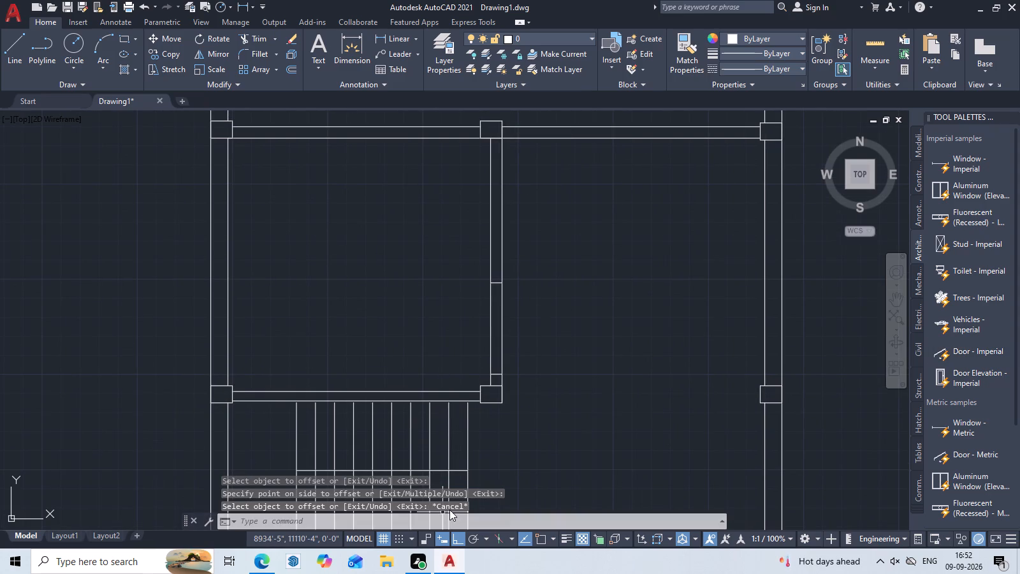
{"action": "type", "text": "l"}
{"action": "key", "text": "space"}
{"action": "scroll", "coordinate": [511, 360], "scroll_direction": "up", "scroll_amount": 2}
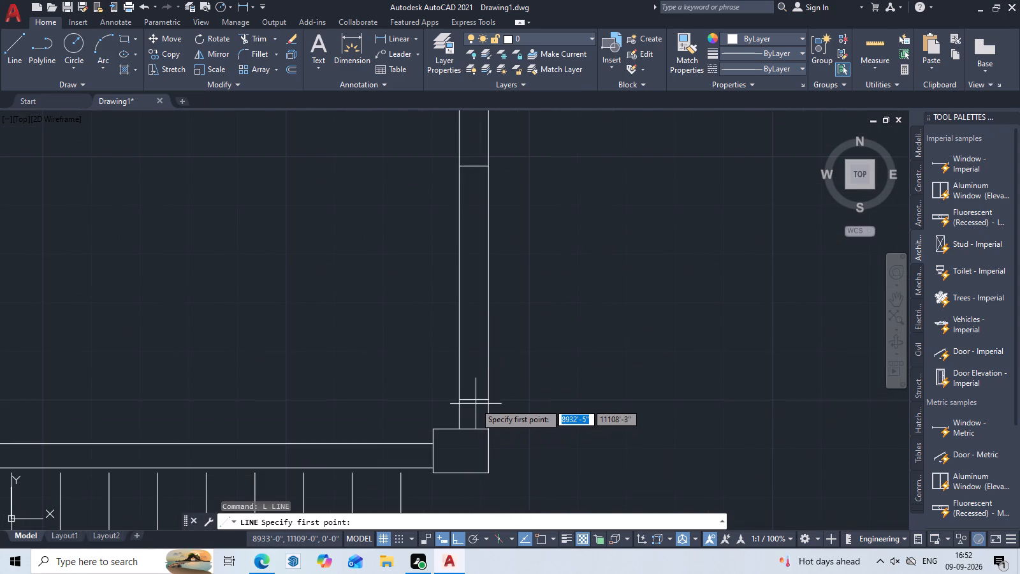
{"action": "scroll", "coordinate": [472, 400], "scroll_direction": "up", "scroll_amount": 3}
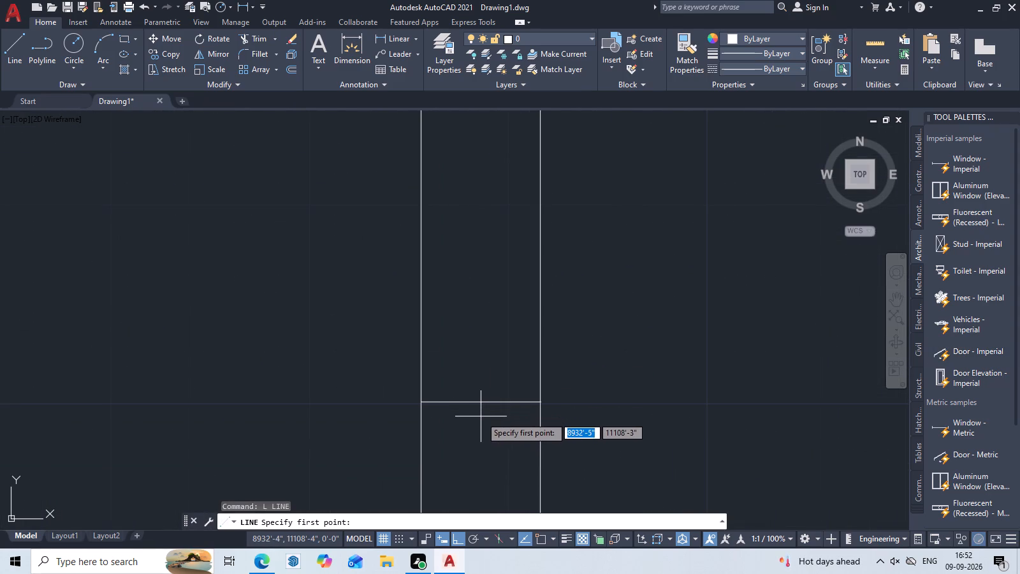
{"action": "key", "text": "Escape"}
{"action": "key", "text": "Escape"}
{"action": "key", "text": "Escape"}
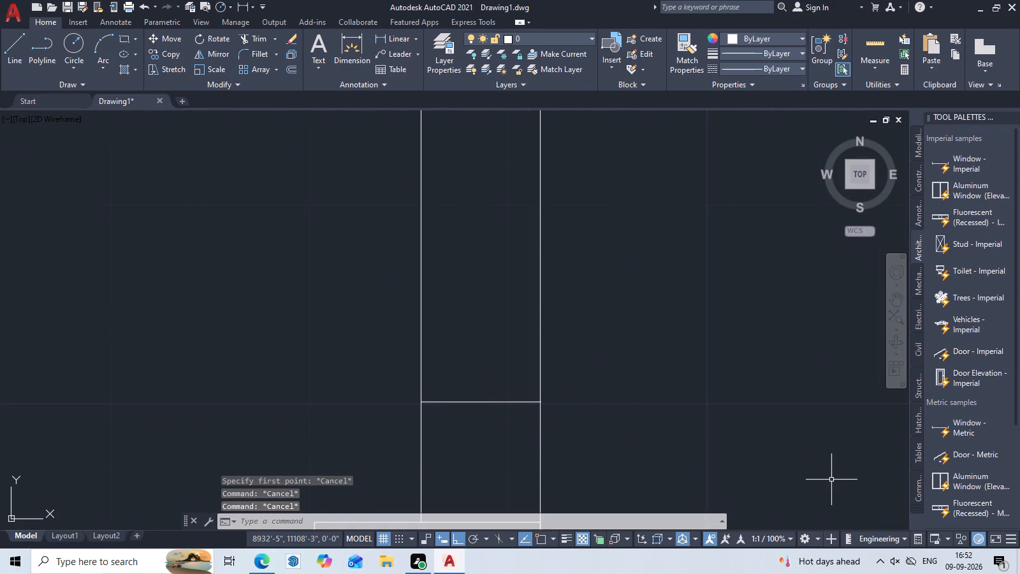
Enable all object snap modes in the drafting settings, including Insertion, Perpendicular, Tangent, Nearest, Apparent intersection and Parallel.
{"action": "type", "text": "od"}
{"action": "key", "text": "BackSpace"}
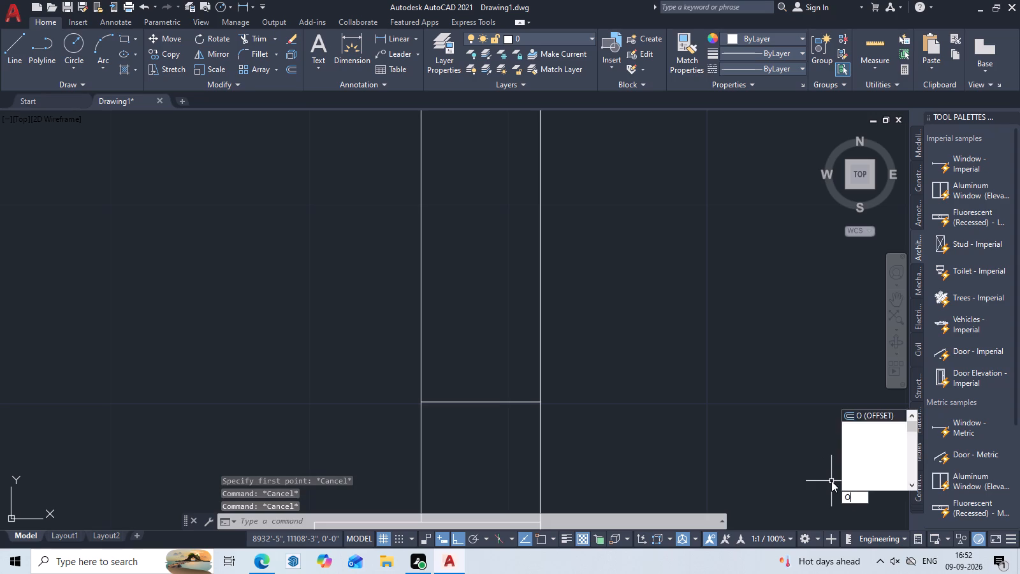
{"action": "type", "text": "sn"}
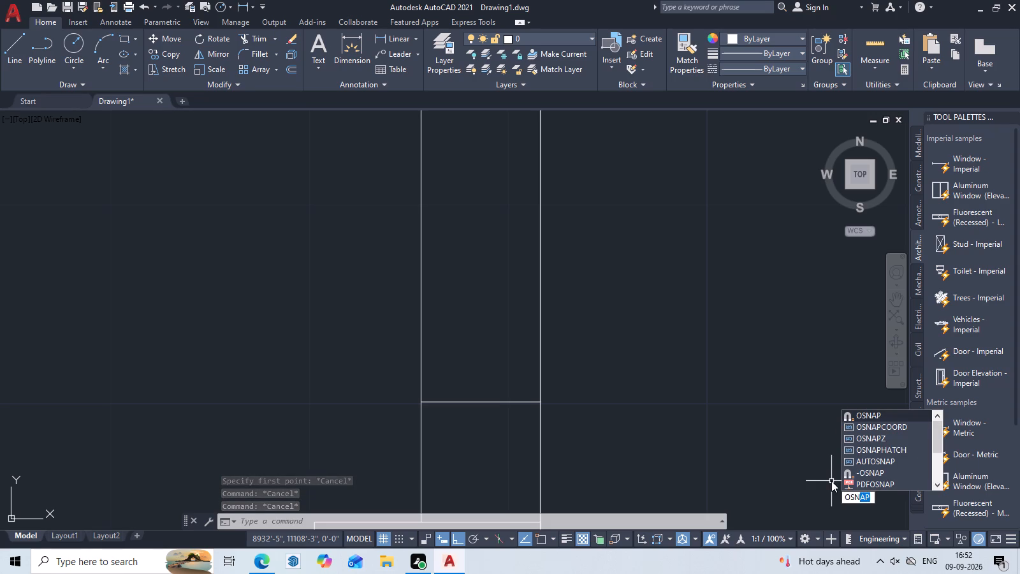
{"action": "key", "text": "space"}
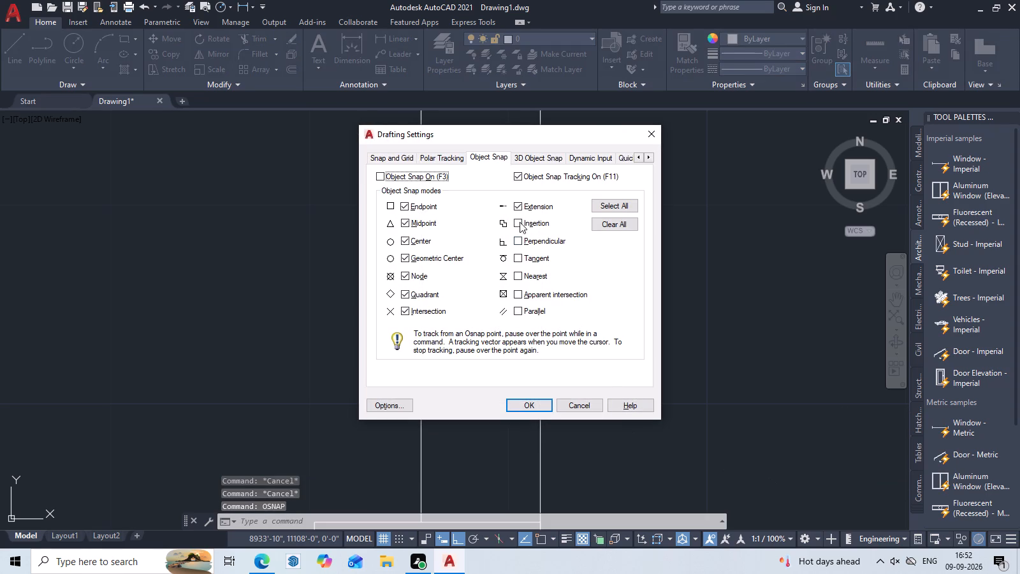
{"action": "left_click", "coordinate": [518, 223]}
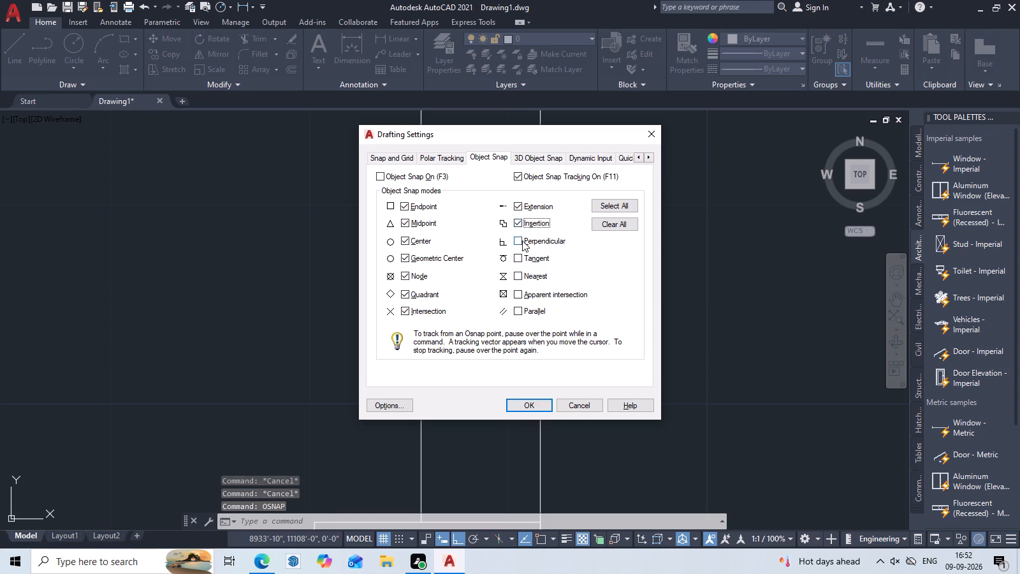
{"action": "left_click", "coordinate": [522, 240]}
{"action": "left_click", "coordinate": [514, 258]}
{"action": "left_click", "coordinate": [519, 283]}
{"action": "left_click", "coordinate": [516, 276]}
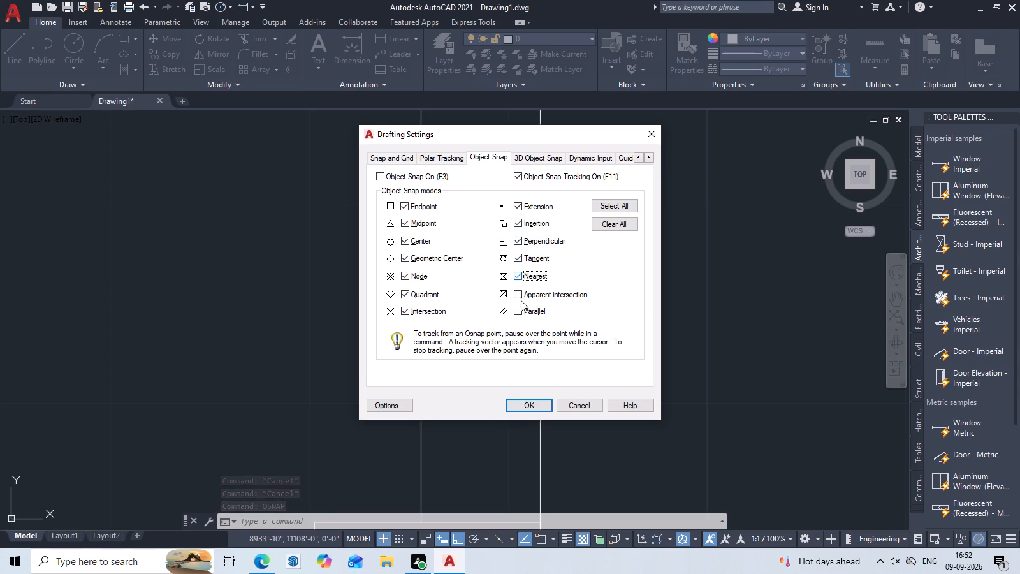
{"action": "double_click", "coordinate": [520, 293]}
{"action": "left_click", "coordinate": [619, 208]}
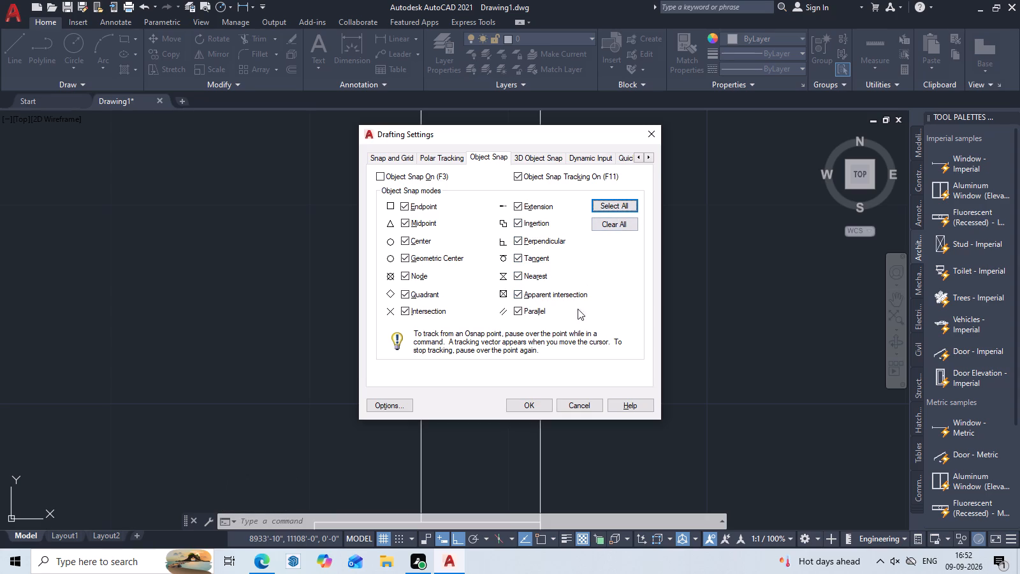
{"action": "left_click", "coordinate": [539, 404]}
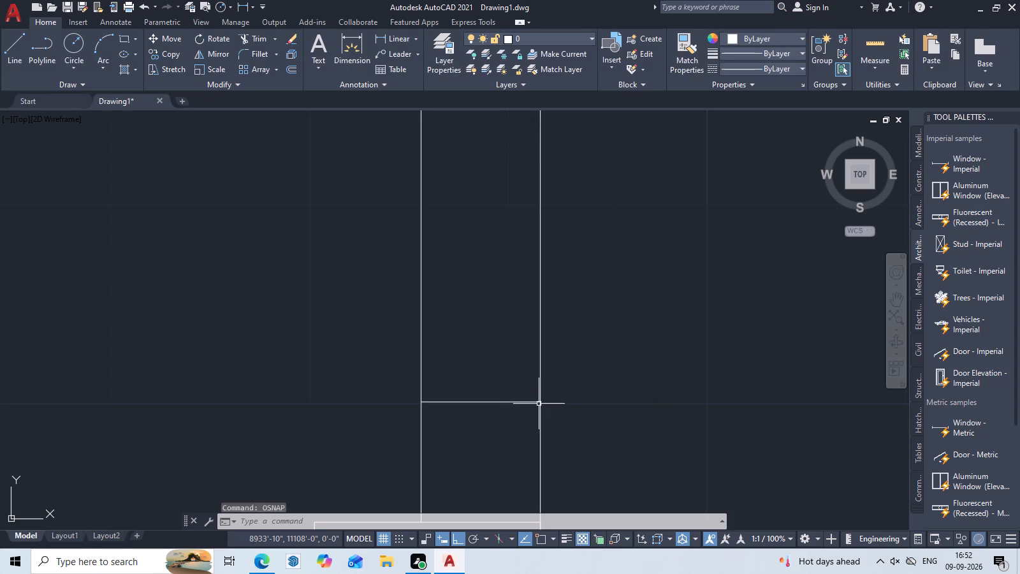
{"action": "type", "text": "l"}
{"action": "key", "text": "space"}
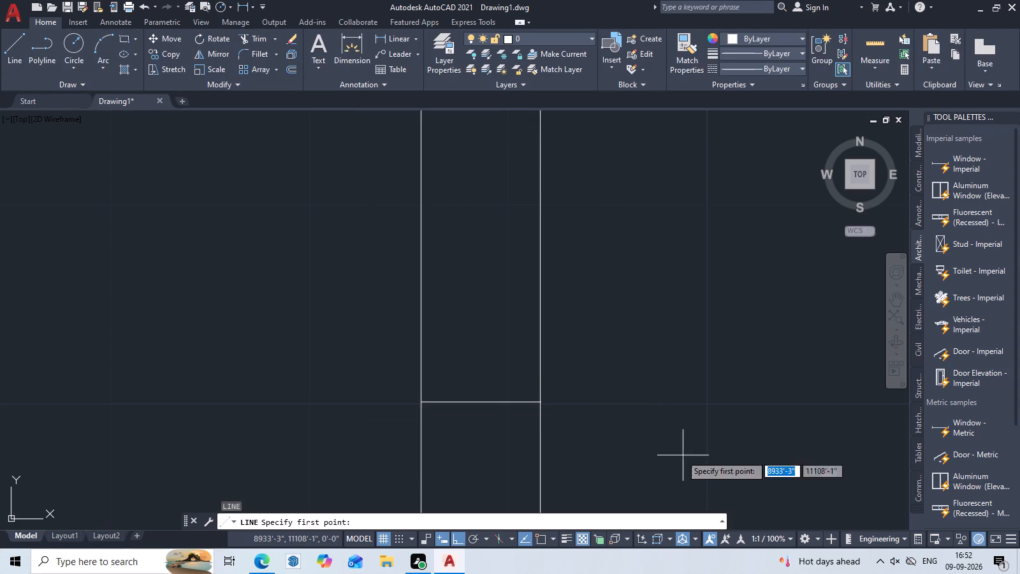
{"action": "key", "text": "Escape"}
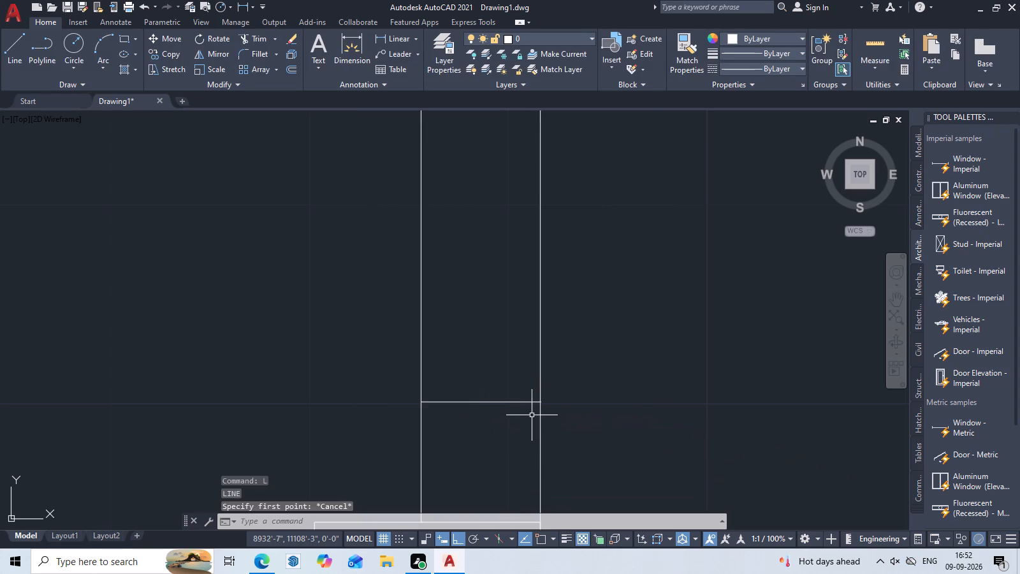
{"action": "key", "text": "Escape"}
Turn object snap on and draw a vertical centre line within the wall from the lower cross line to the upper one.
{"action": "key", "text": "F3"}
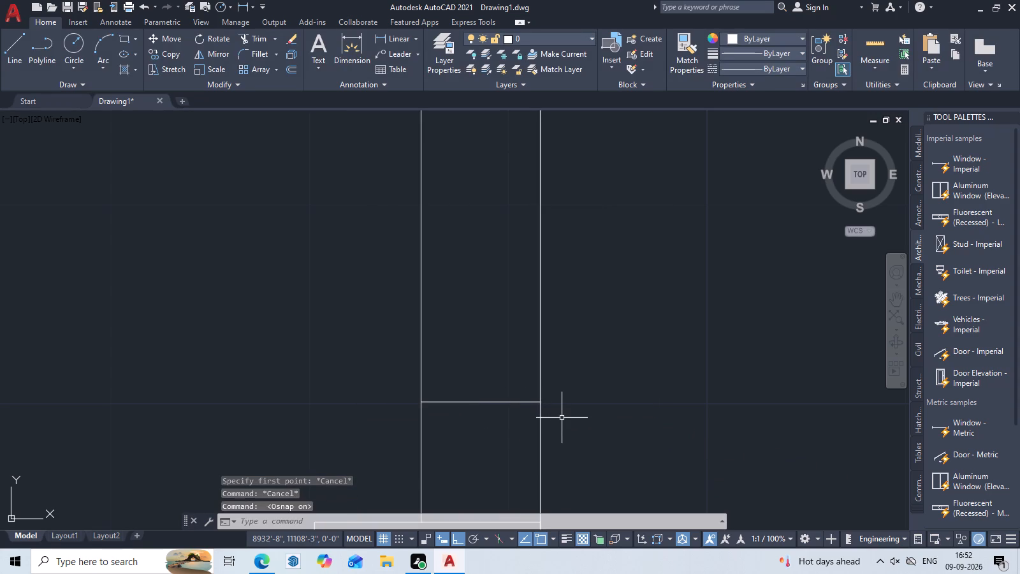
{"action": "type", "text": "l"}
{"action": "key", "text": "space"}
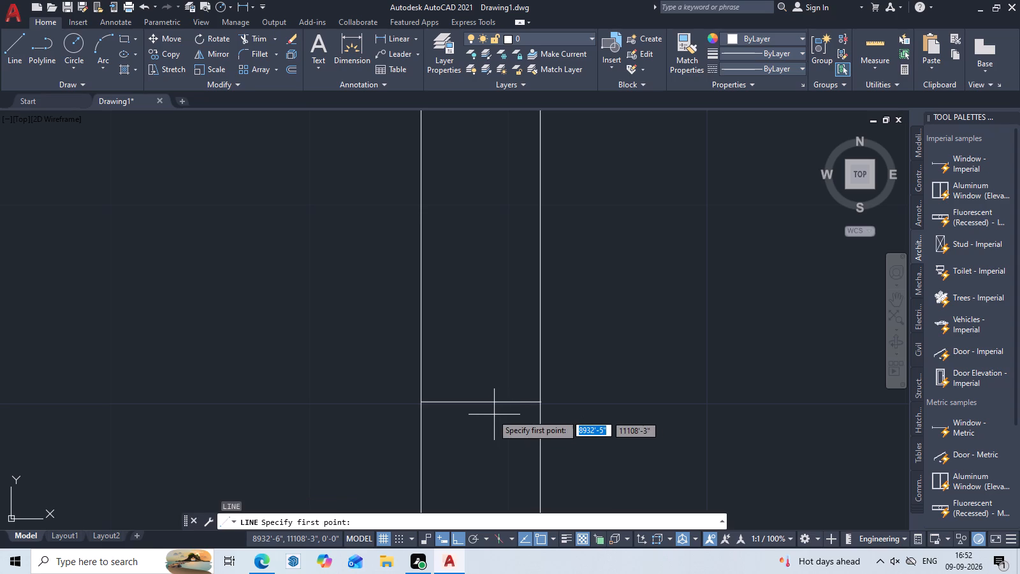
{"action": "left_click", "coordinate": [484, 402]}
{"action": "scroll", "coordinate": [479, 269], "scroll_direction": "down", "scroll_amount": 2}
{"action": "middle_click_drag", "start_coordinate": [479, 269], "coordinate": [477, 291]}
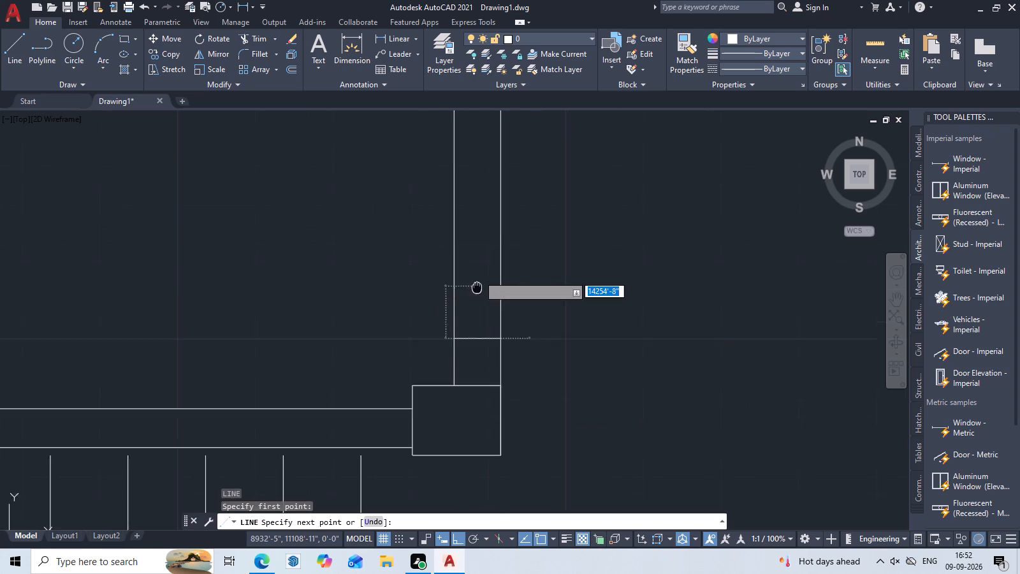
{"action": "middle_click_drag", "start_coordinate": [477, 291], "coordinate": [467, 466]}
{"action": "left_click", "coordinate": [465, 149]}
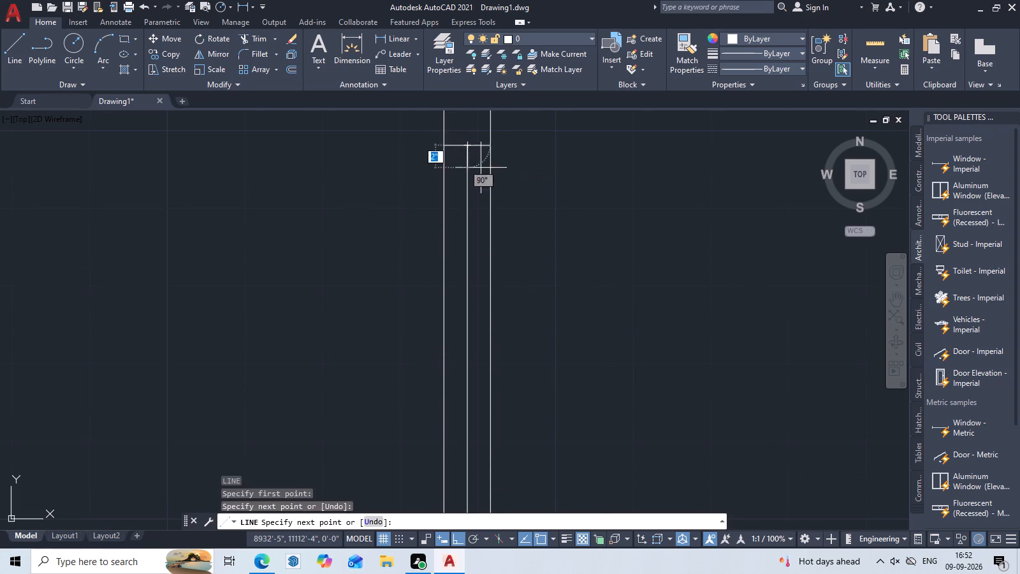
{"action": "key", "text": "Escape"}
{"action": "scroll", "coordinate": [515, 212], "scroll_direction": "down", "scroll_amount": 4}
{"action": "middle_click_drag", "start_coordinate": [539, 275], "coordinate": [535, 440]}
{"action": "scroll", "coordinate": [507, 438], "scroll_direction": "up", "scroll_amount": 2}
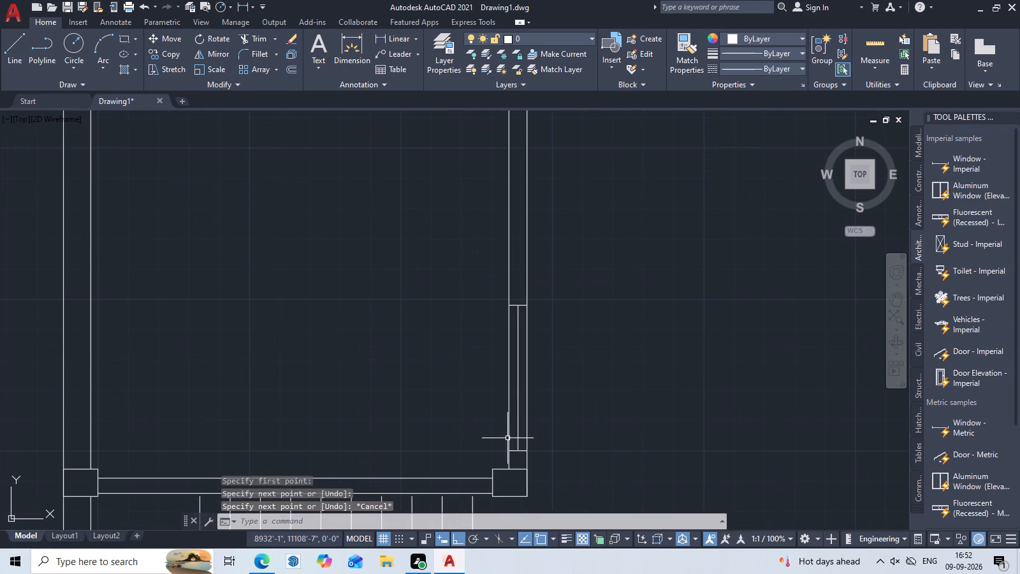
{"action": "middle_click_drag", "start_coordinate": [552, 461], "coordinate": [555, 418]}
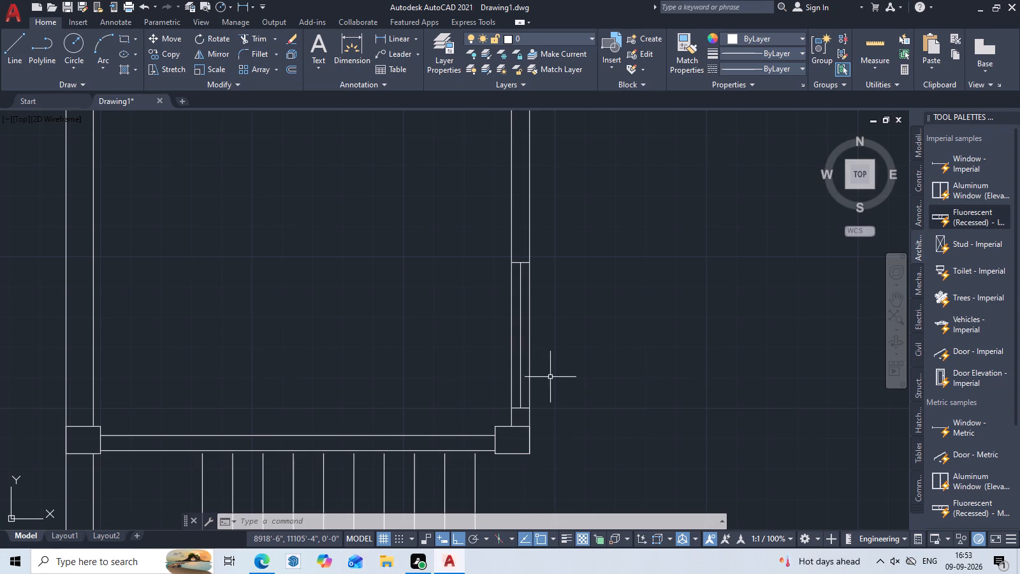
Offset the vertical centre line of the window opening 1" to each side to form the two glazing lines.
{"action": "scroll", "coordinate": [525, 353], "scroll_direction": "up", "scroll_amount": 3}
{"action": "key", "text": "Escape"}
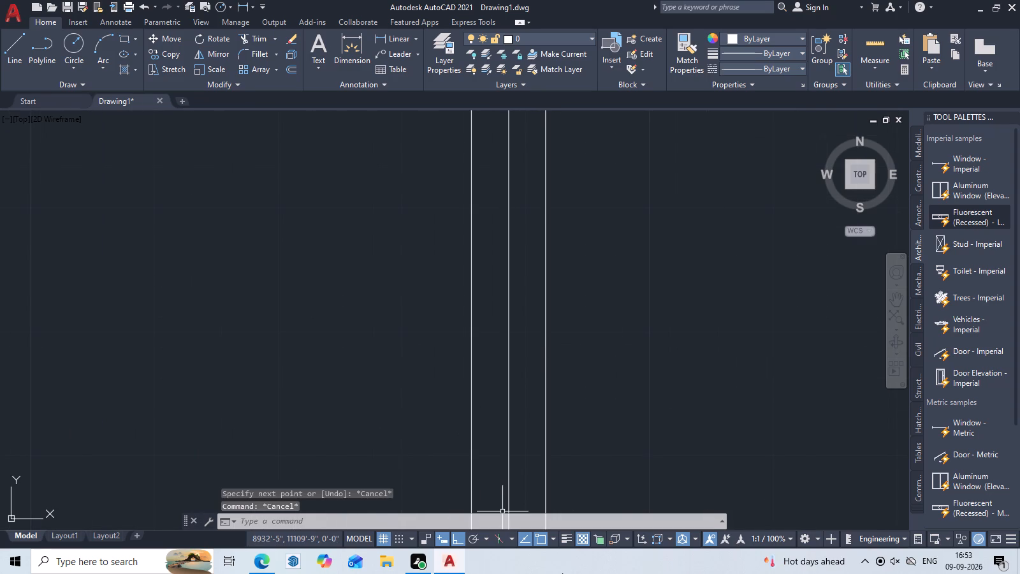
{"action": "type", "text": "o"}
{"action": "key", "text": "space"}
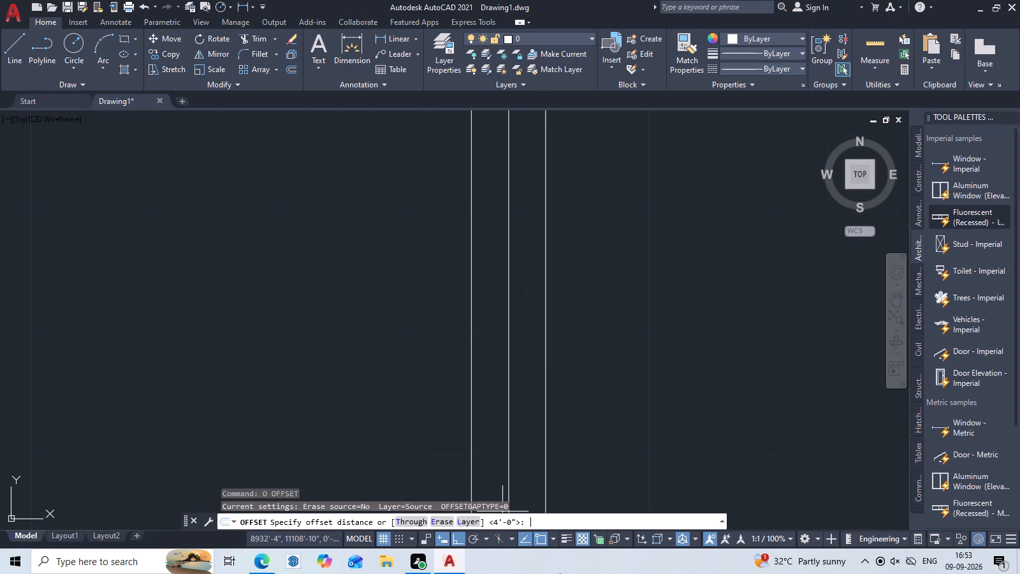
{"action": "key", "text": "1"}
{"action": "key", "text": "space"}
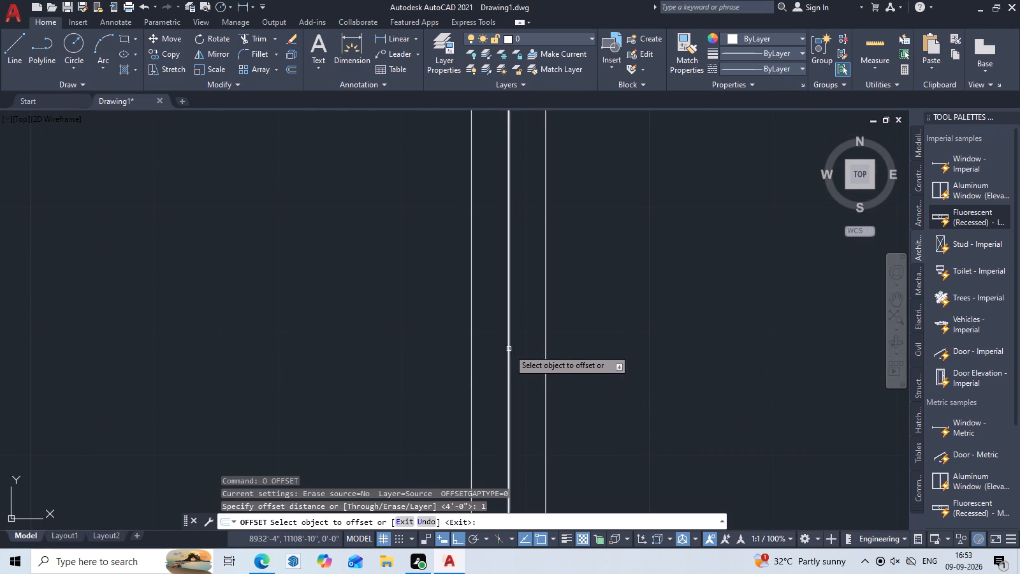
{"action": "left_click", "coordinate": [507, 351]}
{"action": "left_click", "coordinate": [530, 350]}
{"action": "left_click", "coordinate": [511, 358]}
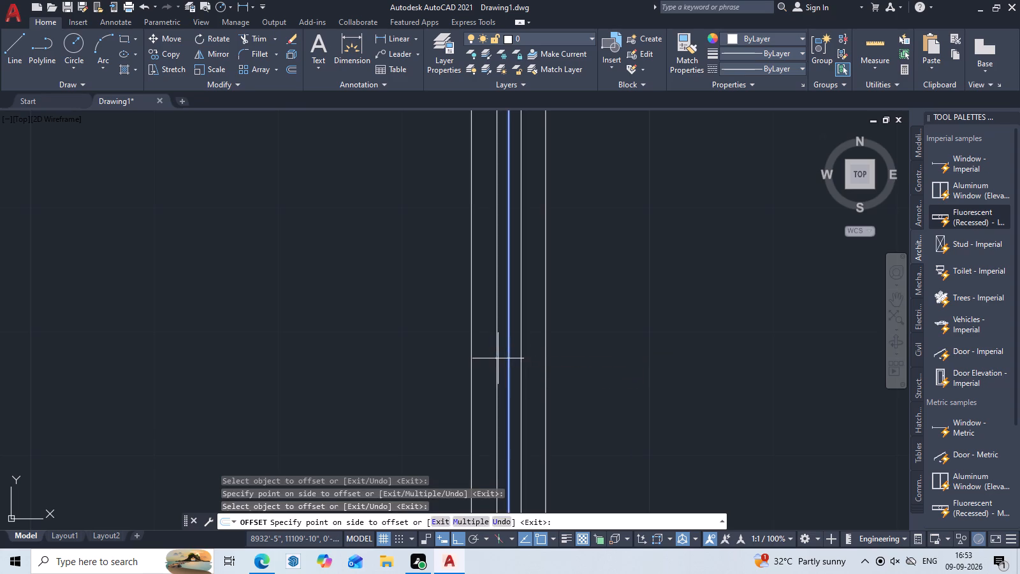
{"action": "left_click", "coordinate": [498, 358]}
{"action": "key", "text": "Escape"}
Erase the original centre line between the two glazing lines.
{"action": "left_click", "coordinate": [509, 362]}
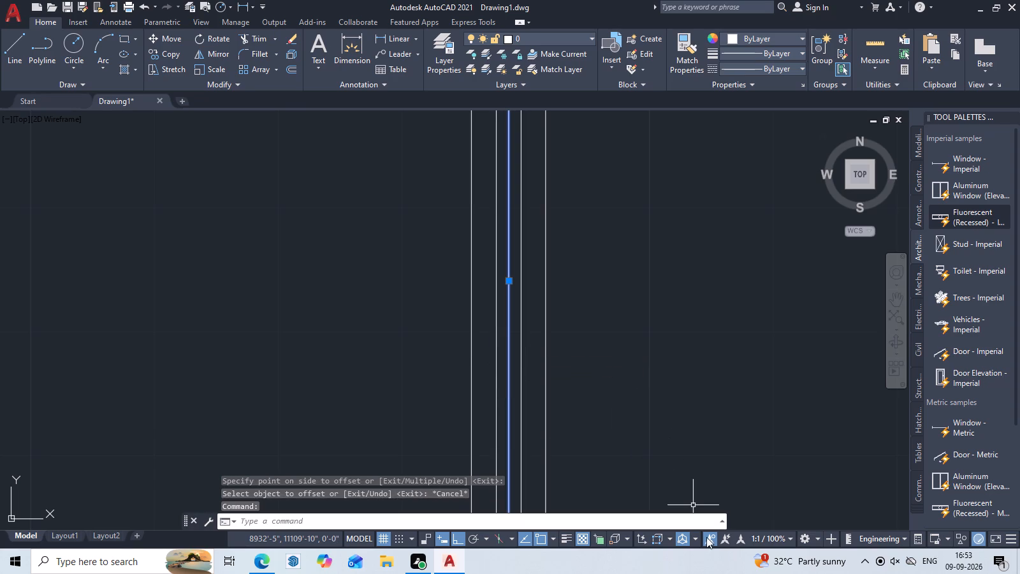
{"action": "key", "text": "Delete"}
Draw a short vertical cross line through the horizontal wall, east of the middle column above the new window.
{"action": "scroll", "coordinate": [616, 427], "scroll_direction": "down", "scroll_amount": 5}
{"action": "middle_click_drag", "start_coordinate": [622, 423], "coordinate": [534, 470]}
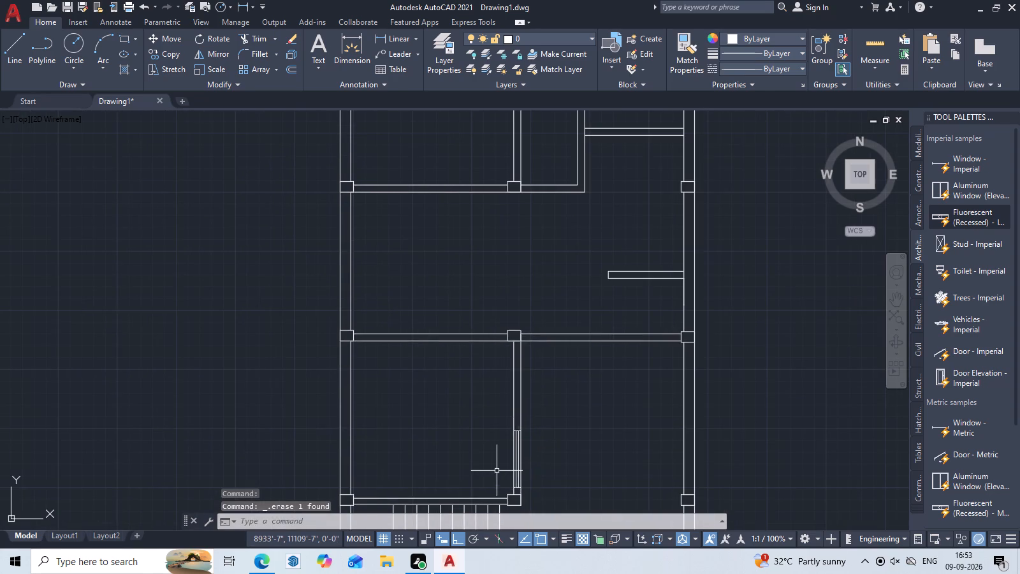
{"action": "middle_click_drag", "start_coordinate": [550, 467], "coordinate": [551, 511]}
{"action": "middle_click_drag", "start_coordinate": [576, 364], "coordinate": [497, 381]}
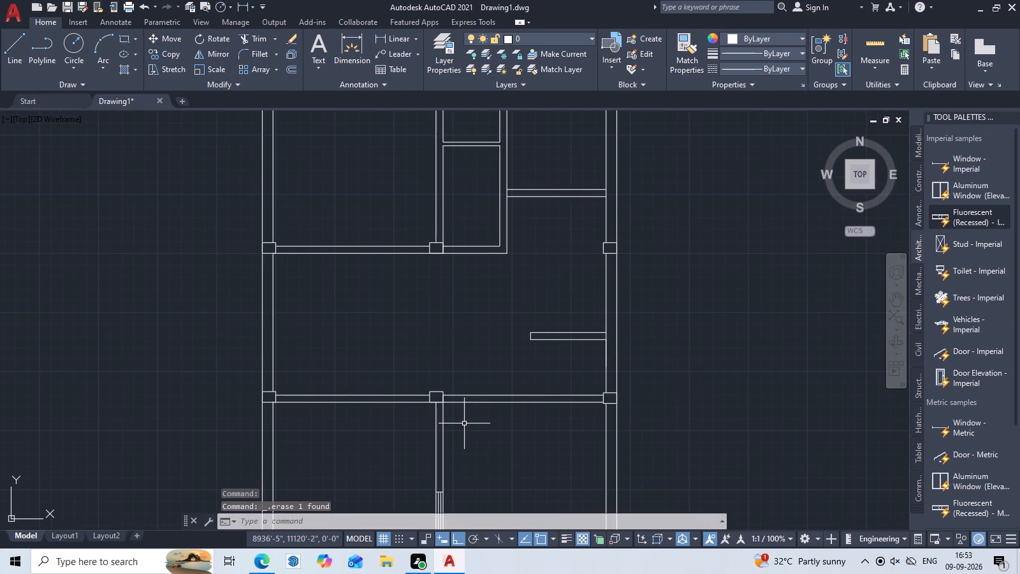
{"action": "scroll", "coordinate": [502, 438], "scroll_direction": "up", "scroll_amount": 2}
{"action": "middle_click_drag", "start_coordinate": [503, 450], "coordinate": [508, 480]}
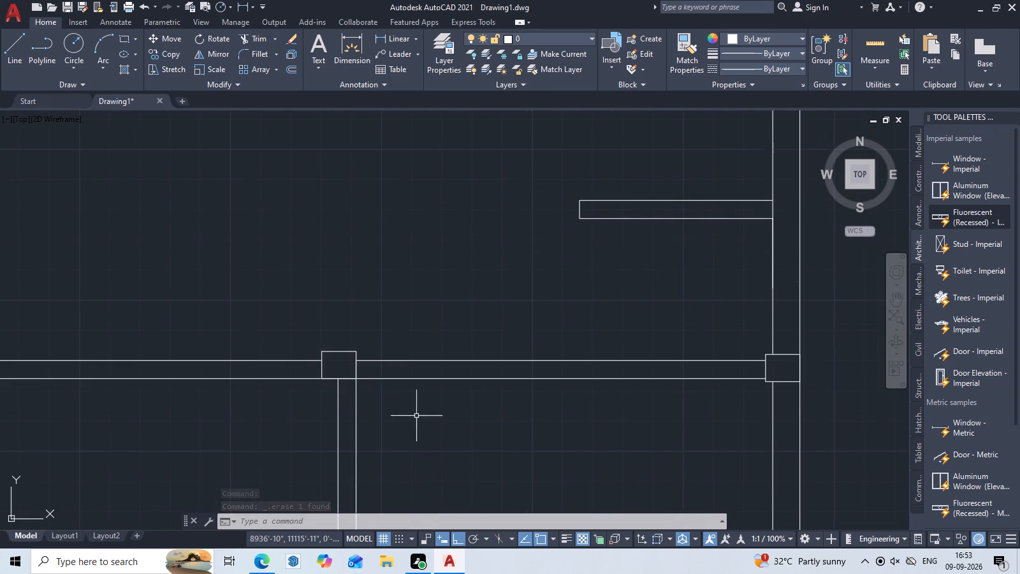
{"action": "type", "text": "l"}
{"action": "key", "text": "space"}
{"action": "scroll", "coordinate": [482, 389], "scroll_direction": "up", "scroll_amount": 2}
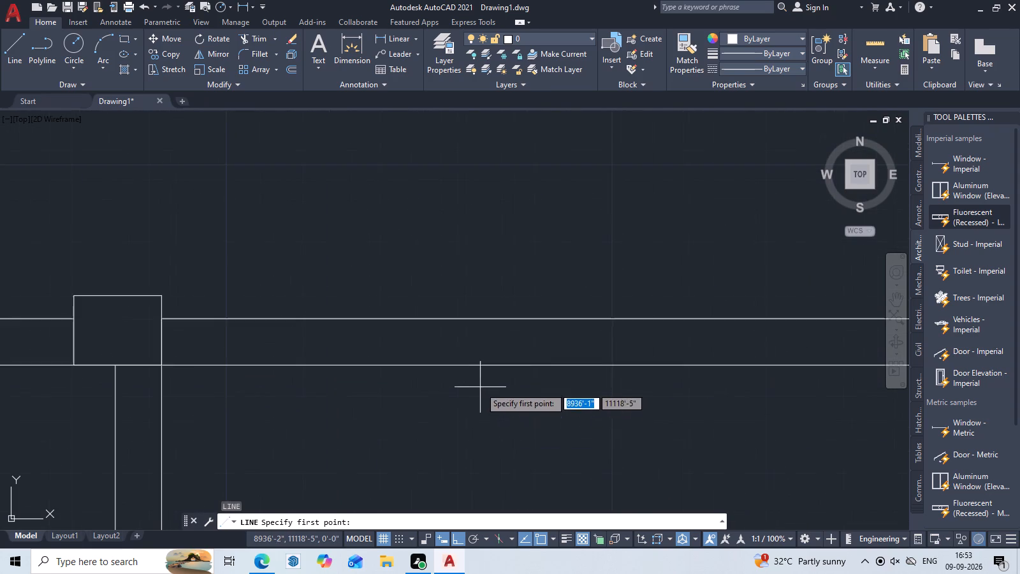
{"action": "left_click", "coordinate": [444, 366]}
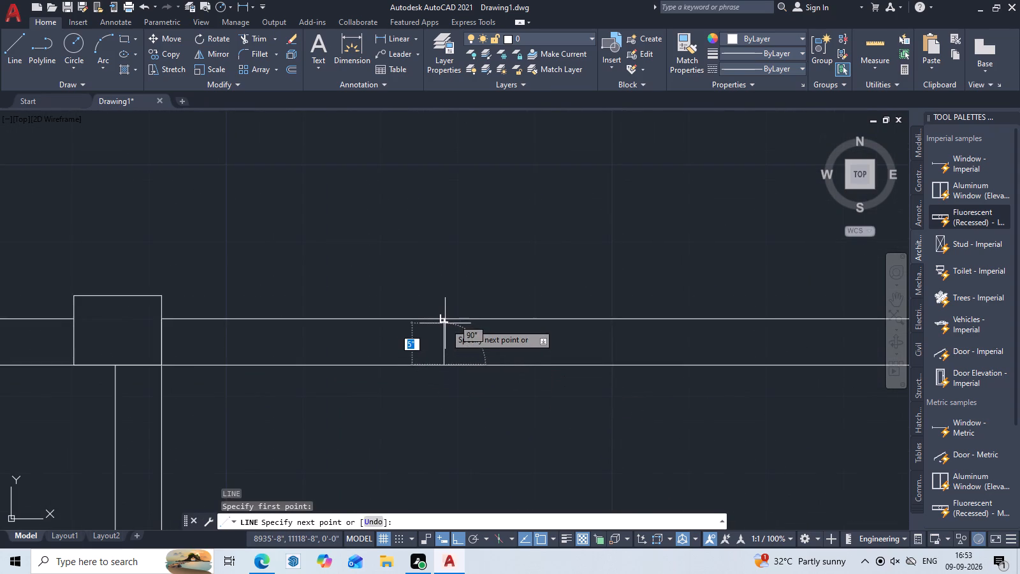
{"action": "left_click", "coordinate": [445, 323]}
{"action": "key", "text": "Escape"}
Trim both wall faces between the middle column and the new cross line to form an opening.
{"action": "type", "text": "tr"}
{"action": "key", "text": "space"}
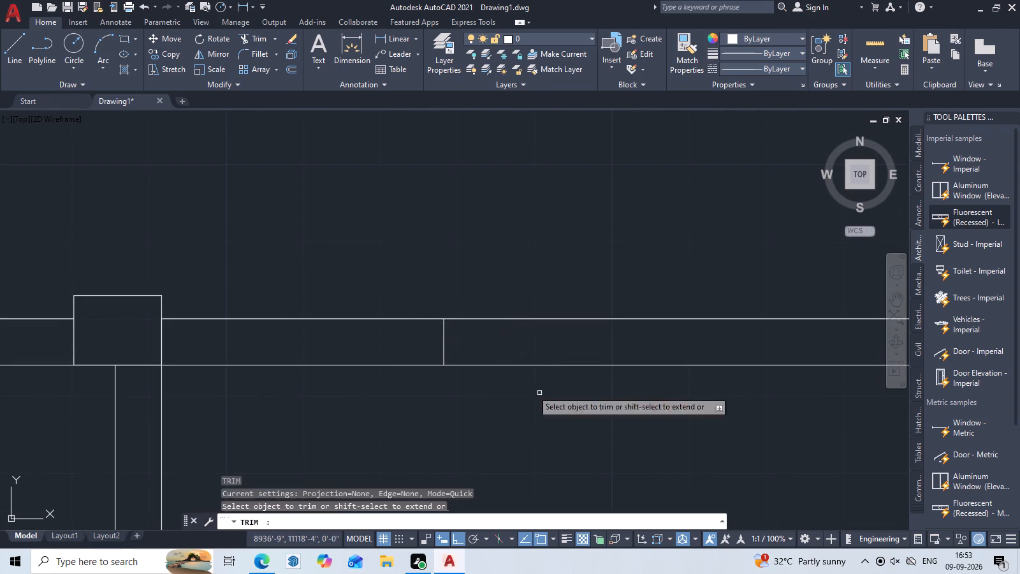
{"action": "left_click", "coordinate": [328, 366]}
{"action": "left_click", "coordinate": [340, 317]}
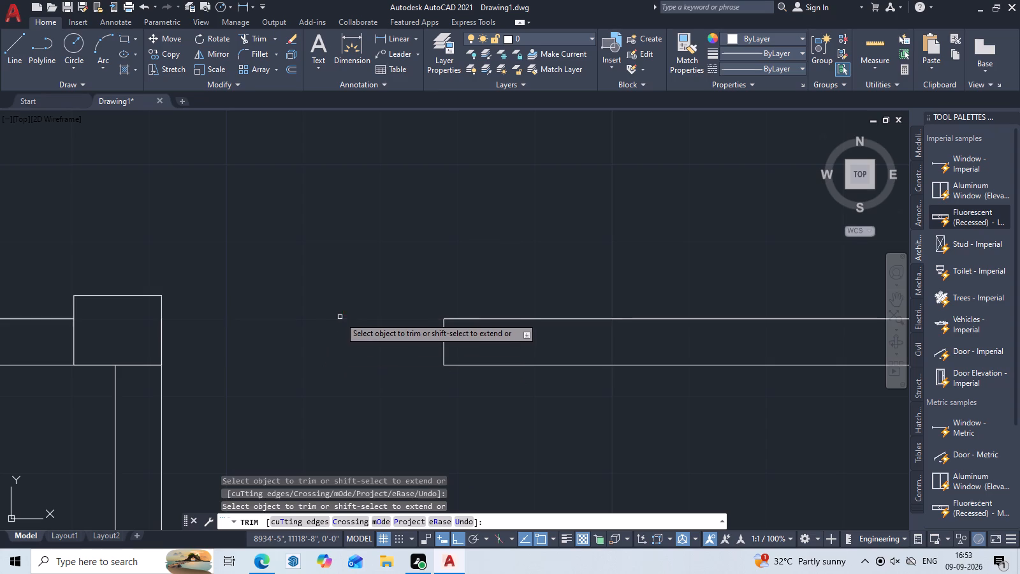
{"action": "scroll", "coordinate": [383, 327], "scroll_direction": "down", "scroll_amount": 2}
{"action": "middle_click_drag", "start_coordinate": [394, 392], "coordinate": [390, 439]}
{"action": "key", "text": "Escape"}
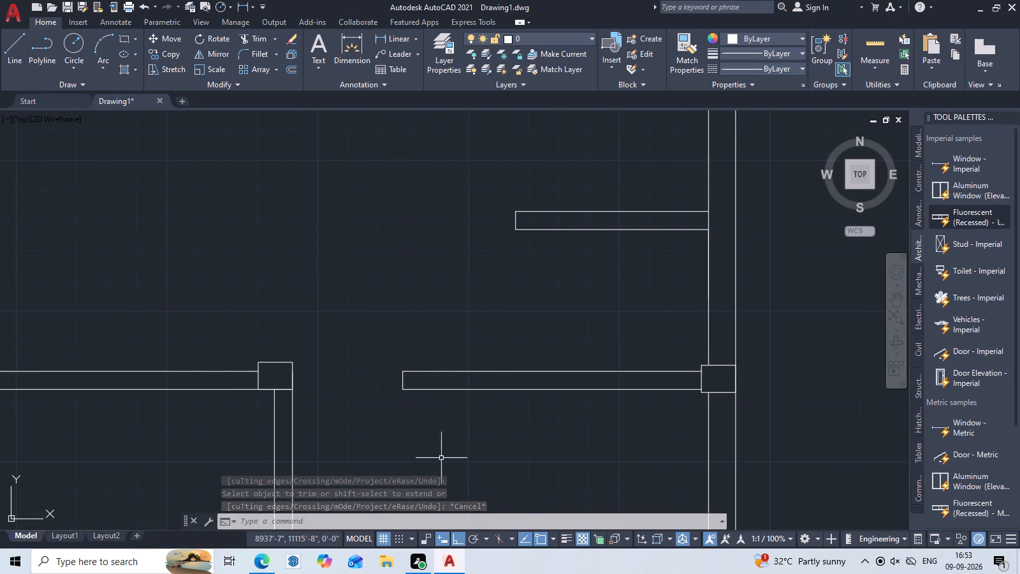
Draw a cross line about 6" long between the wall's two faces, slightly inside its free end beside the opening.
{"action": "middle_click_drag", "start_coordinate": [551, 503], "coordinate": [500, 523]}
{"action": "scroll", "coordinate": [354, 478], "scroll_direction": "up", "scroll_amount": 2}
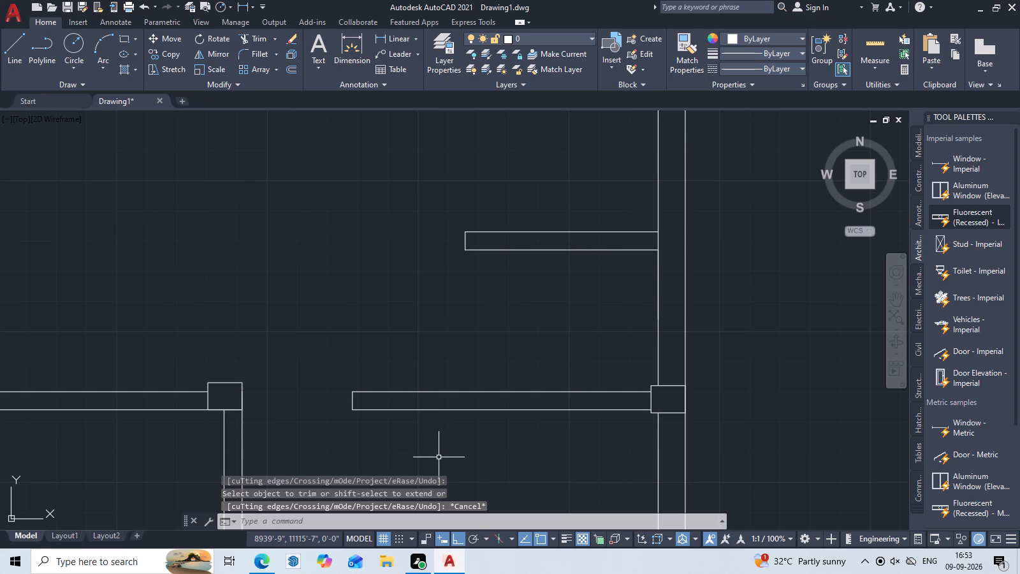
{"action": "key", "text": "l"}
{"action": "key", "text": "space"}
{"action": "scroll", "coordinate": [372, 418], "scroll_direction": "up", "scroll_amount": 2}
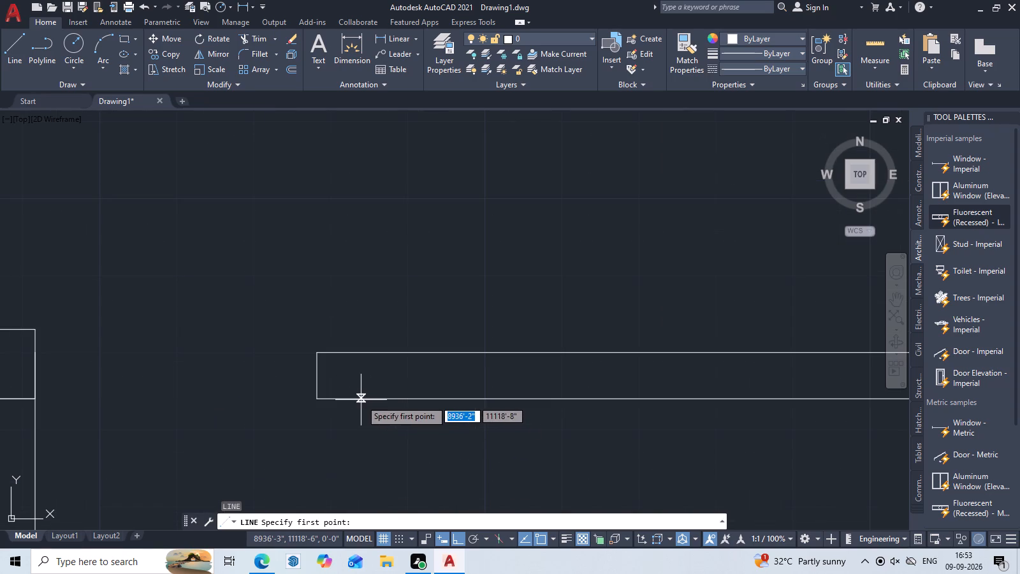
{"action": "left_click", "coordinate": [367, 350]}
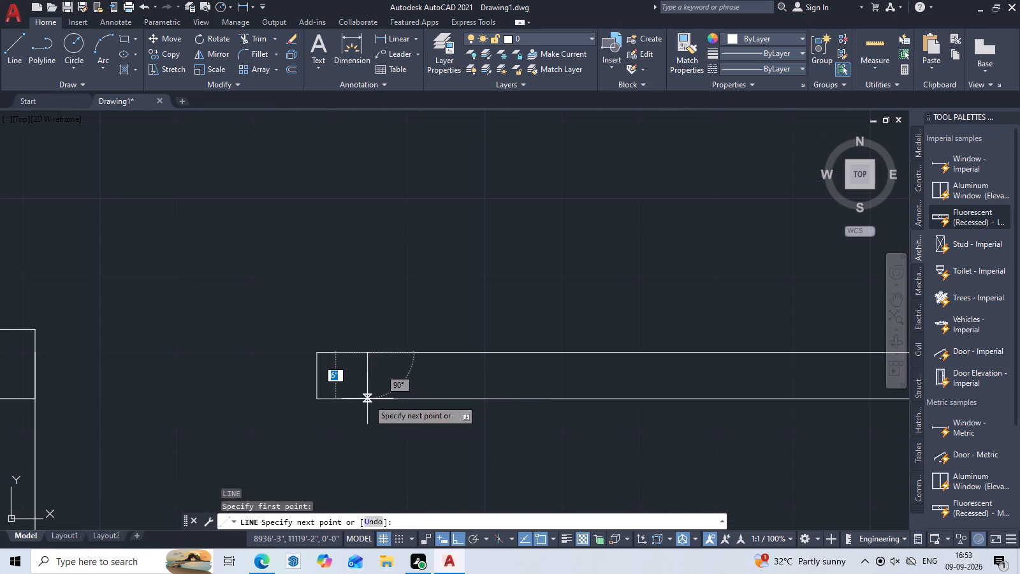
{"action": "left_click", "coordinate": [368, 399]}
{"action": "key", "text": "Escape"}
Offset the new cross line 4' along the wall towards the east outer column to mark the window's other end.
{"action": "type", "text": "o"}
{"action": "key", "text": "space"}
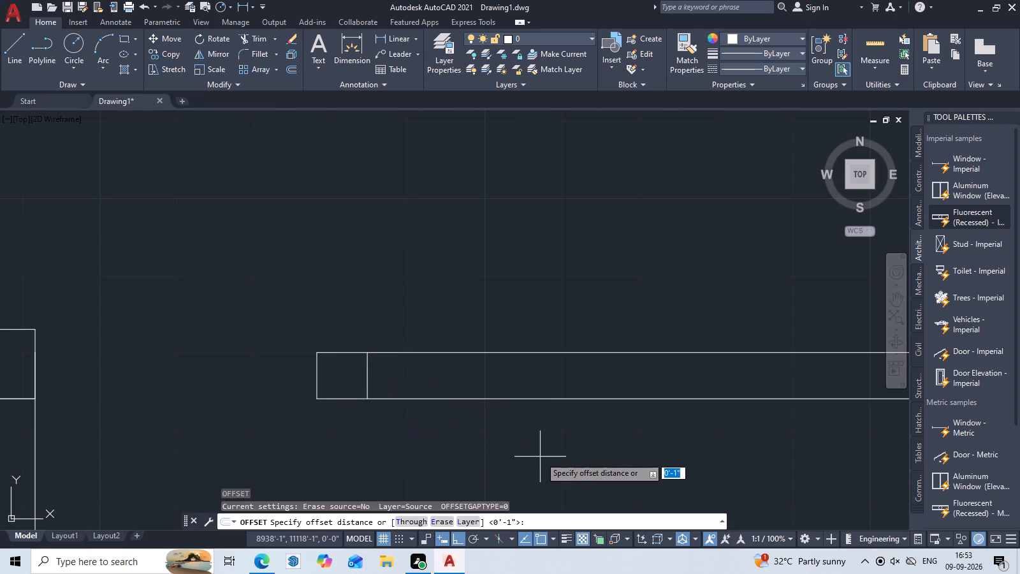
{"action": "key", "text": "4"}
{"action": "type", "text": "'"}
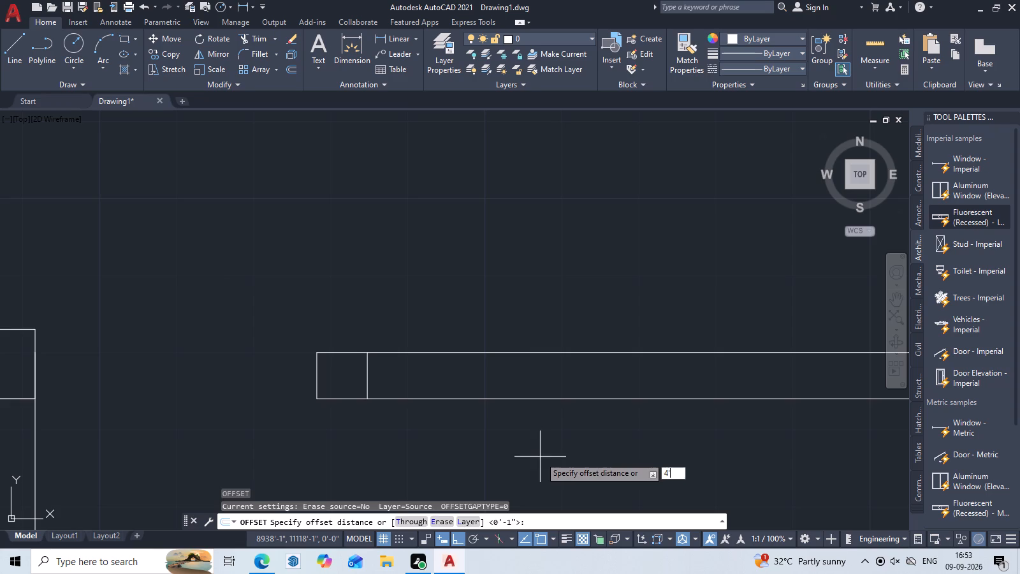
{"action": "key", "text": "space"}
{"action": "left_click", "coordinate": [368, 377]}
{"action": "double_click", "coordinate": [538, 381]}
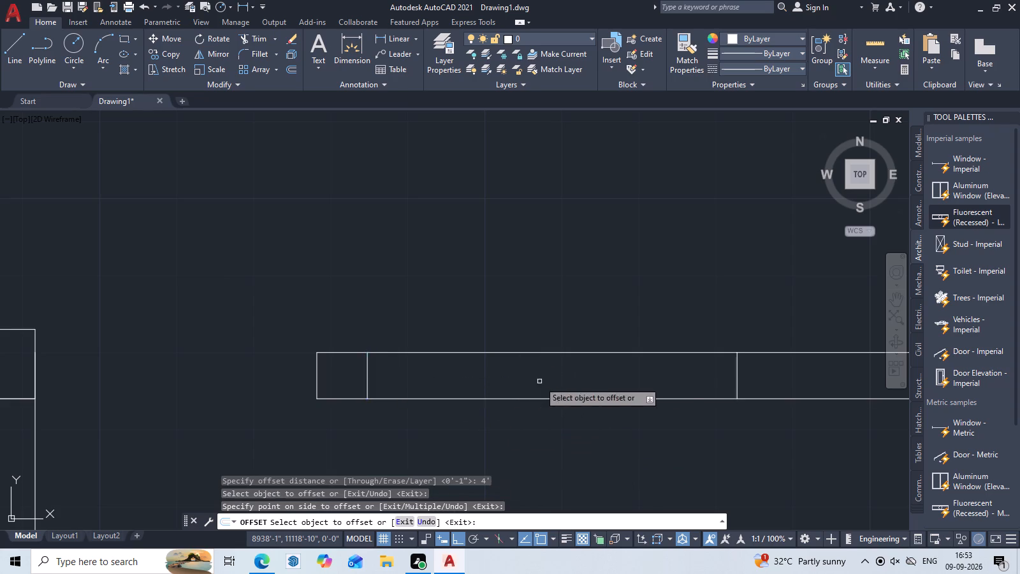
{"action": "scroll", "coordinate": [579, 383], "scroll_direction": "down", "scroll_amount": 1}
{"action": "middle_click_drag", "start_coordinate": [598, 388], "coordinate": [496, 417]}
{"action": "key", "text": "Escape"}
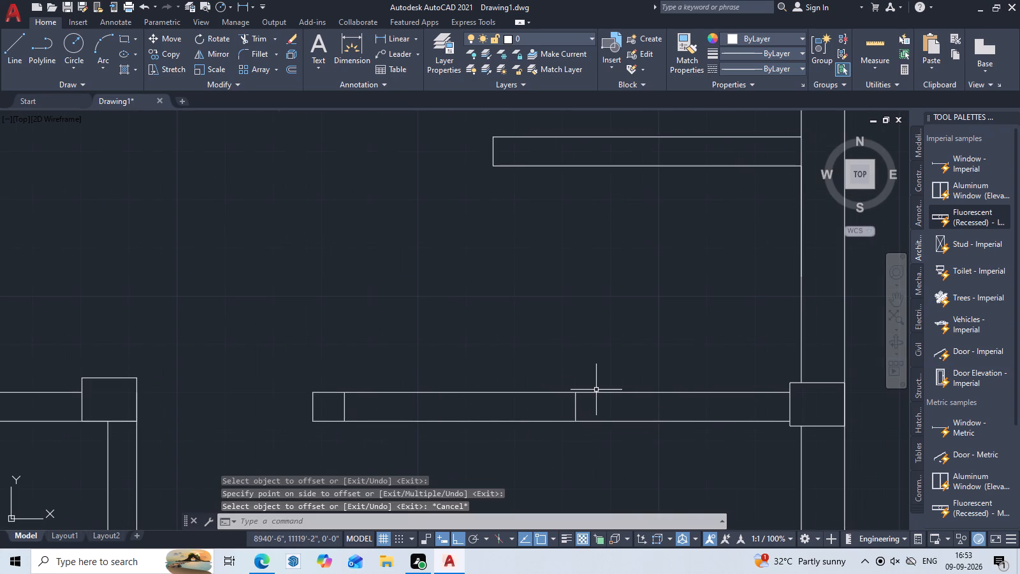
Draw a horizontal centre line inside the wall between the midpoints of the two window cross lines.
{"action": "type", "text": "l"}
{"action": "key", "text": "space"}
{"action": "scroll", "coordinate": [592, 406], "scroll_direction": "up", "scroll_amount": 2}
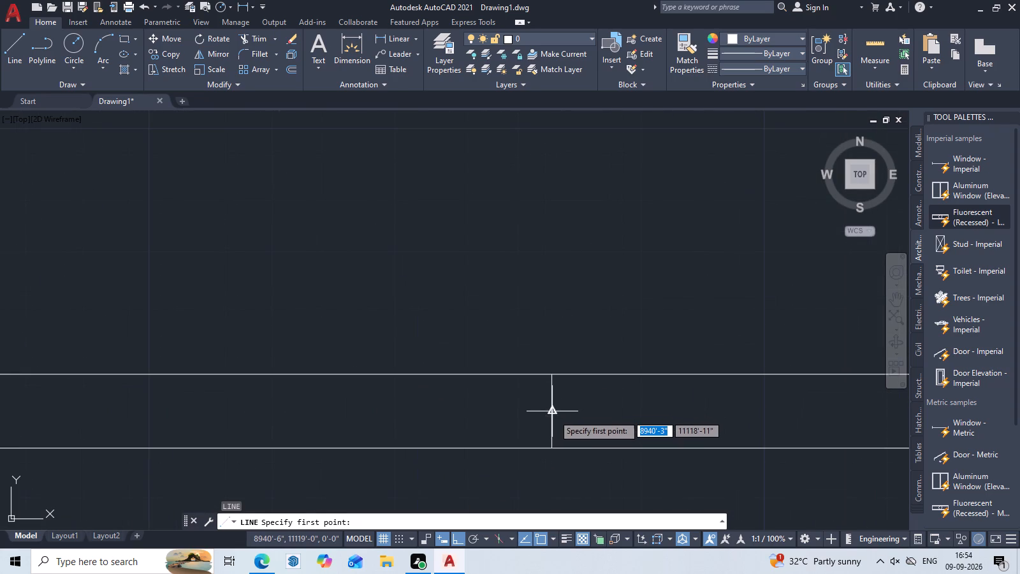
{"action": "left_click", "coordinate": [550, 412]}
{"action": "middle_click_drag", "start_coordinate": [333, 415], "coordinate": [649, 407]}
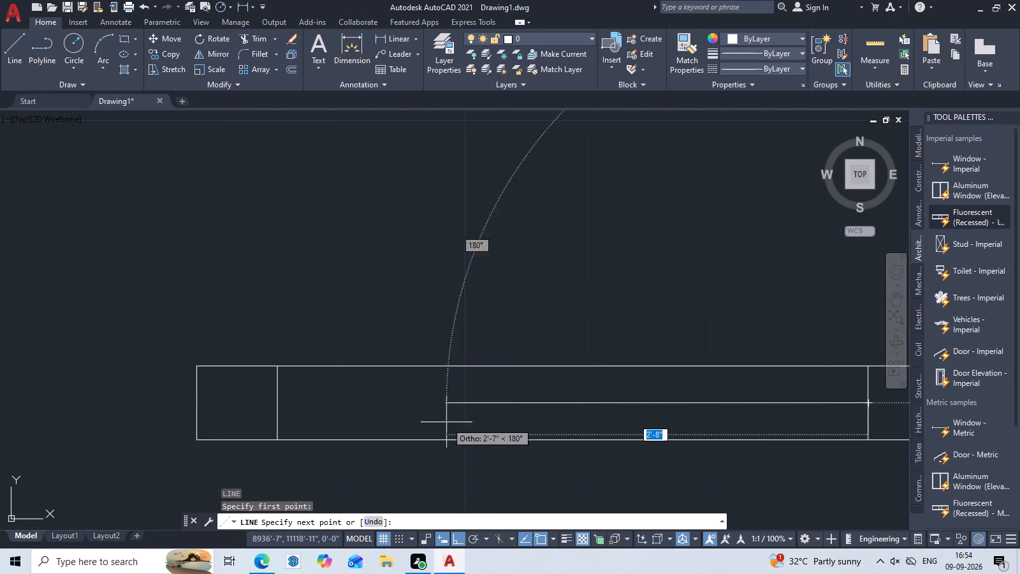
{"action": "left_click", "coordinate": [278, 405]}
{"action": "key", "text": "Escape"}
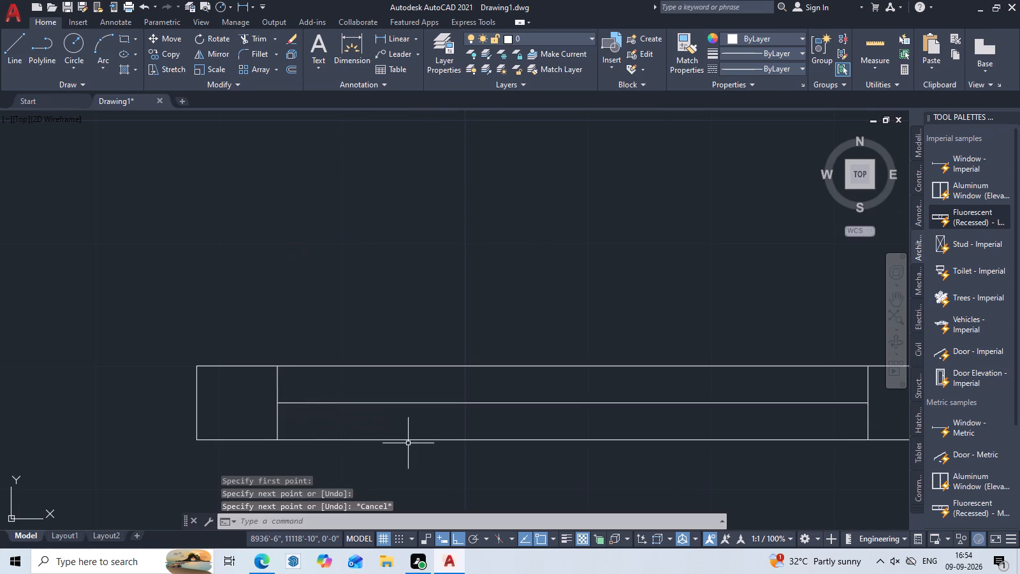
Offset the horizontal window centre line 1" above and 1" below to form the glazing lines.
{"action": "scroll", "coordinate": [408, 443], "scroll_direction": "down", "scroll_amount": 1}
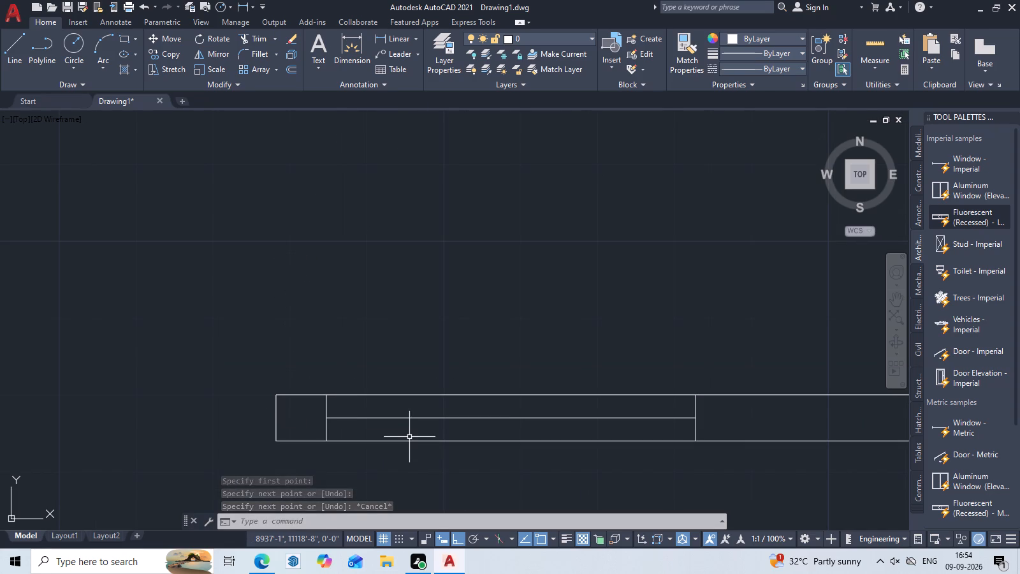
{"action": "scroll", "coordinate": [465, 422], "scroll_direction": "up", "scroll_amount": 1}
{"action": "middle_click_drag", "start_coordinate": [501, 453], "coordinate": [483, 385]}
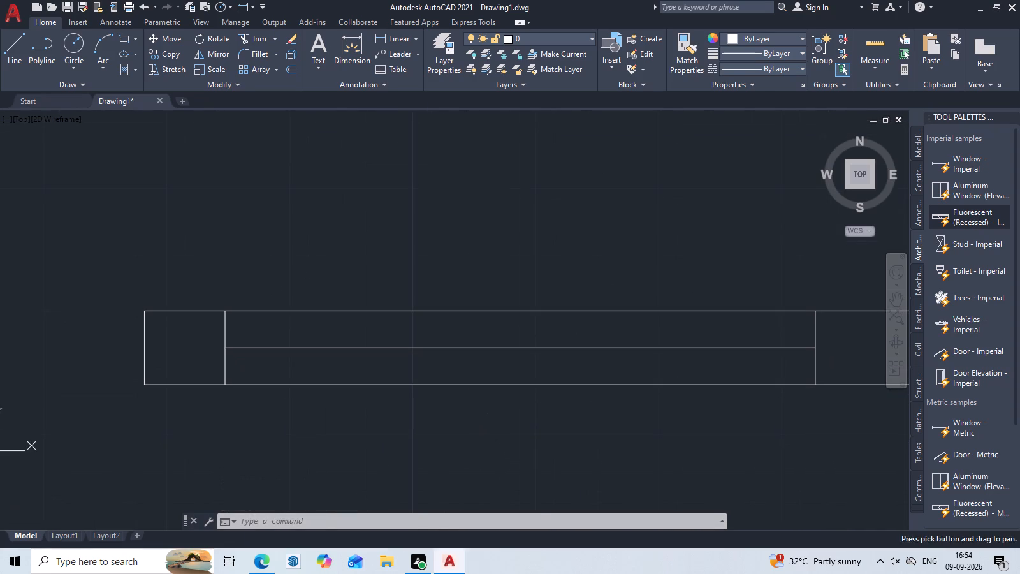
{"action": "type", "text": "o"}
{"action": "key", "text": "space"}
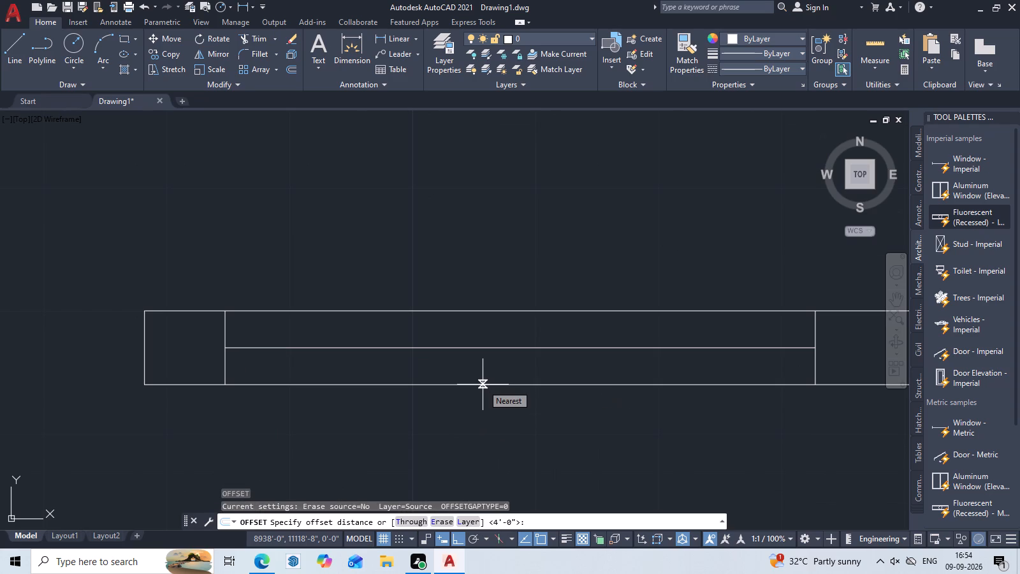
{"action": "key", "text": "1"}
{"action": "key", "text": "space"}
{"action": "left_click", "coordinate": [569, 348]}
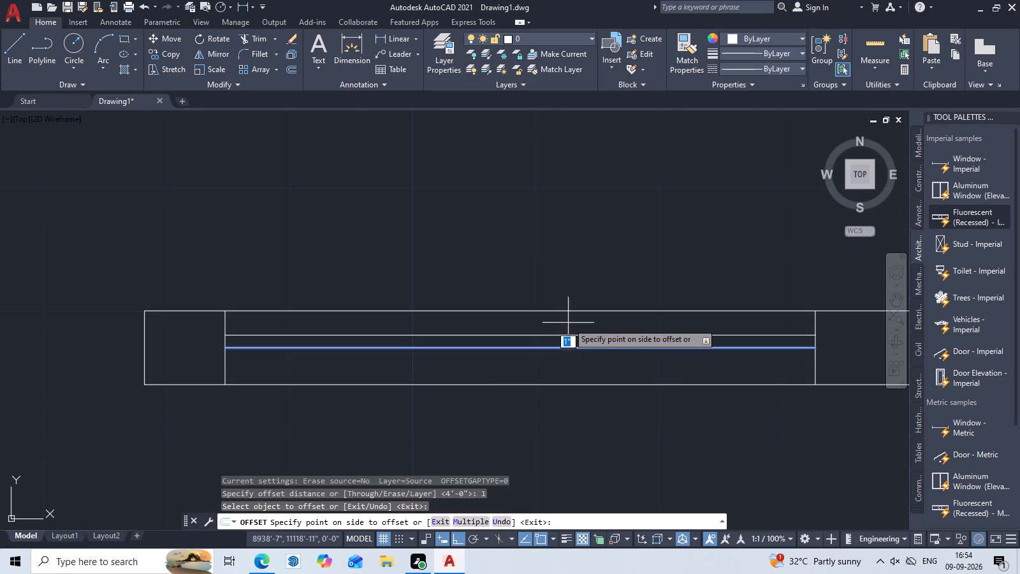
{"action": "left_click", "coordinate": [568, 321]}
{"action": "left_click", "coordinate": [569, 347]}
{"action": "left_click", "coordinate": [569, 360]}
{"action": "key", "text": "Escape"}
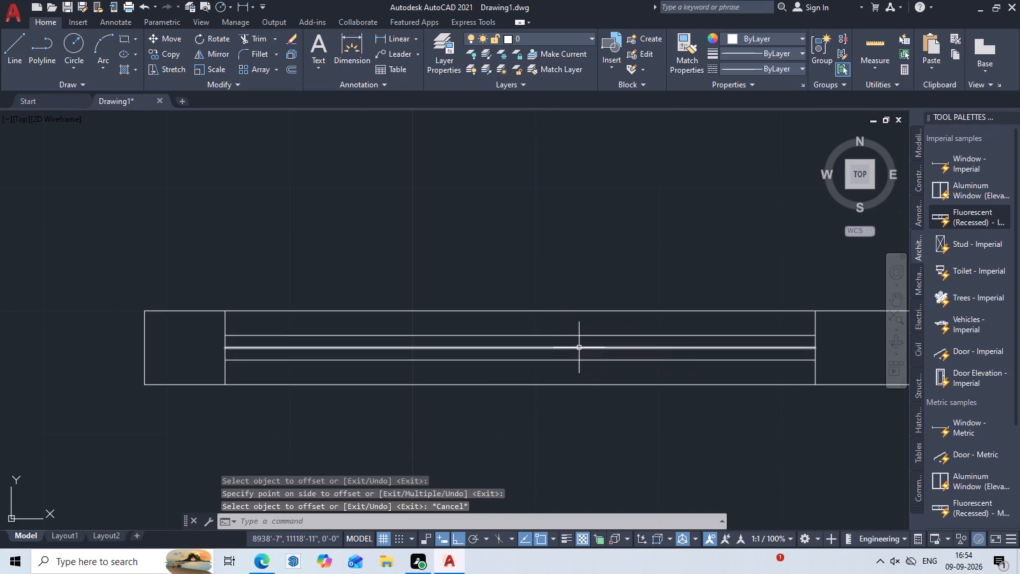
Erase the original horizontal centre line between the two glazing lines.
{"action": "left_click", "coordinate": [579, 348]}
{"action": "key", "text": "Delete"}
Draw a short horizontal cross line inside the small north shaft's west wall, just below the middle column.
{"action": "scroll", "coordinate": [554, 362], "scroll_direction": "down", "scroll_amount": 2}
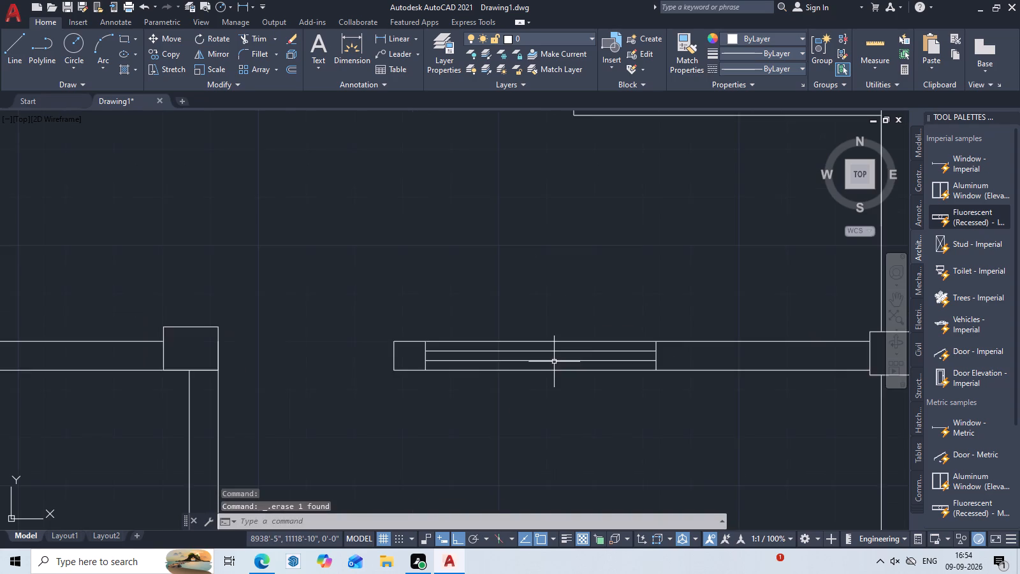
{"action": "scroll", "coordinate": [554, 362], "scroll_direction": "down", "scroll_amount": 2}
{"action": "middle_click_drag", "start_coordinate": [640, 388], "coordinate": [532, 446]}
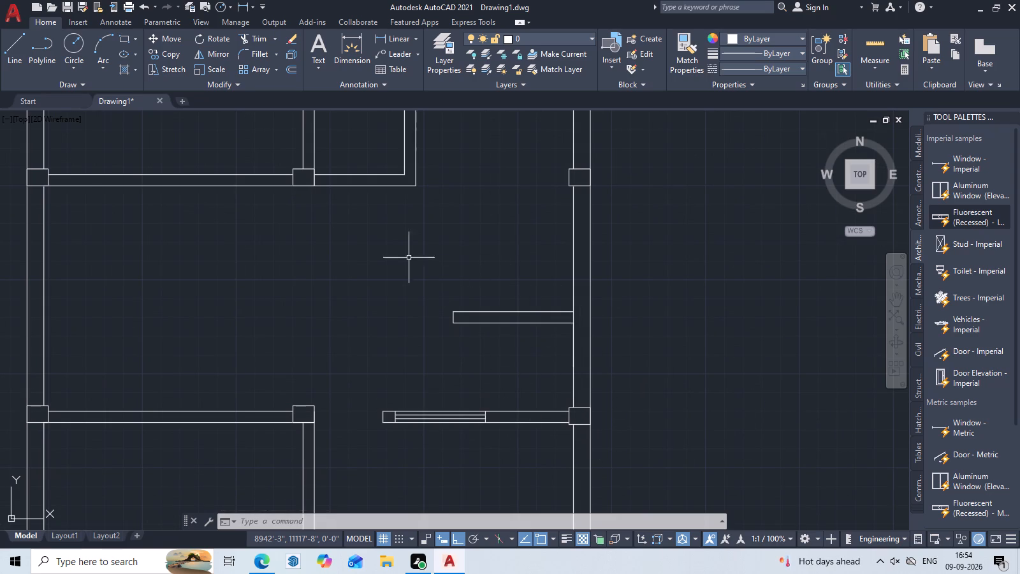
{"action": "middle_click_drag", "start_coordinate": [337, 263], "coordinate": [414, 571]}
{"action": "middle_click_drag", "start_coordinate": [464, 332], "coordinate": [476, 492]}
{"action": "scroll", "coordinate": [391, 460], "scroll_direction": "up", "scroll_amount": 2}
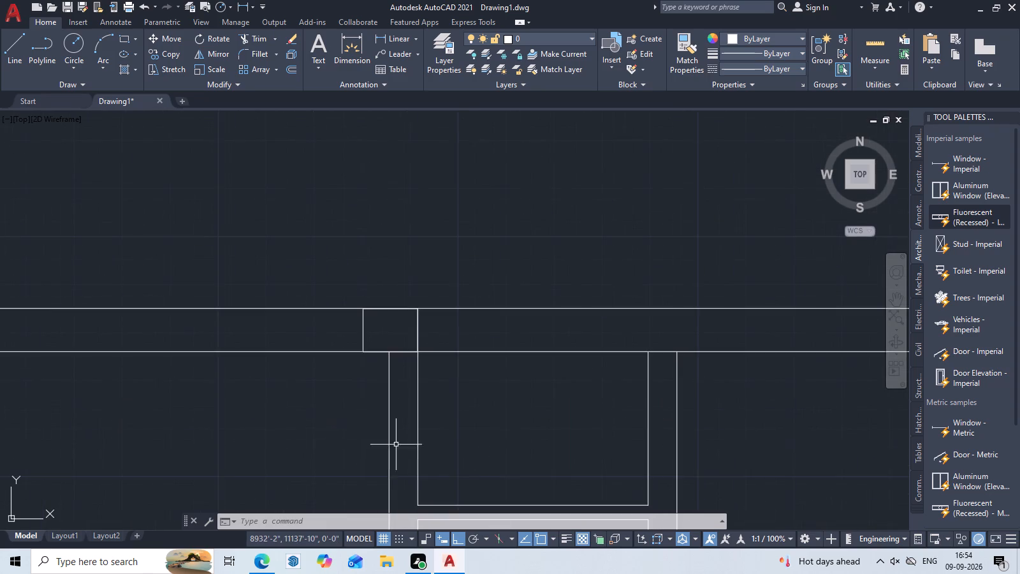
{"action": "middle_click_drag", "start_coordinate": [453, 466], "coordinate": [459, 364]}
{"action": "scroll", "coordinate": [578, 419], "scroll_direction": "up", "scroll_amount": 1}
{"action": "middle_click_drag", "start_coordinate": [576, 412], "coordinate": [567, 446]}
{"action": "scroll", "coordinate": [161, 294], "scroll_direction": "down", "scroll_amount": 1}
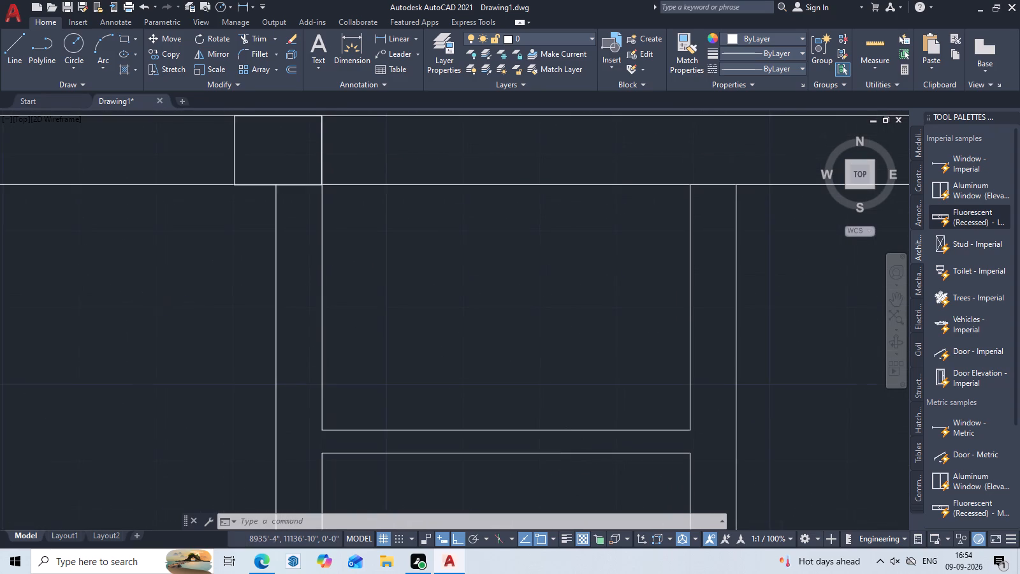
{"action": "scroll", "coordinate": [235, 357], "scroll_direction": "down", "scroll_amount": 1}
{"action": "middle_click_drag", "start_coordinate": [299, 383], "coordinate": [414, 483]}
{"action": "middle_click_drag", "start_coordinate": [370, 403], "coordinate": [377, 344]}
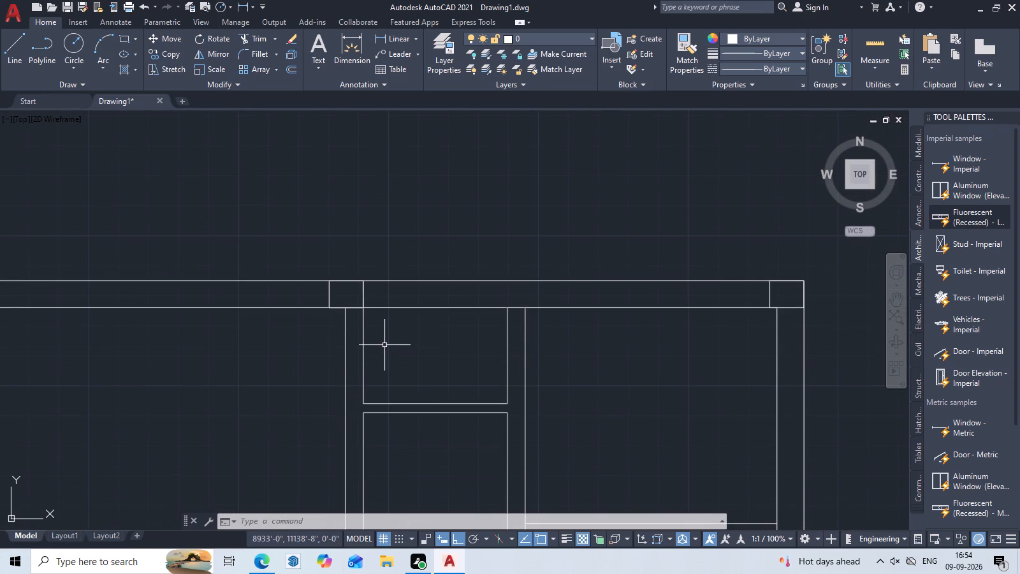
{"action": "type", "text": "l"}
{"action": "key", "text": "space"}
{"action": "scroll", "coordinate": [384, 343], "scroll_direction": "up", "scroll_amount": 4}
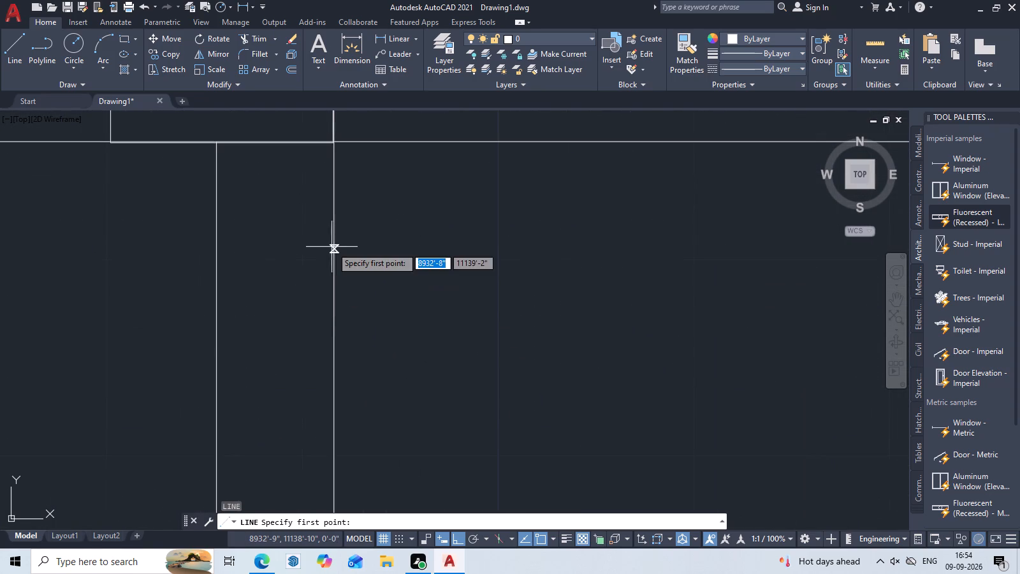
{"action": "left_click", "coordinate": [214, 202]}
{"action": "left_click", "coordinate": [334, 202]}
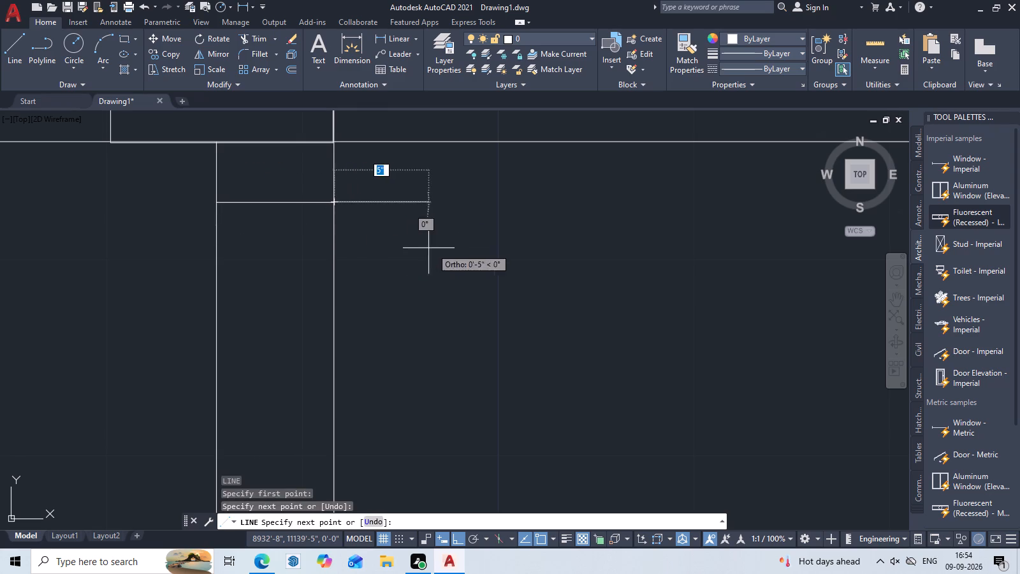
{"action": "key", "text": "Escape"}
Offset the new cross line 2' south along the wall to mark the small window's other end.
{"action": "scroll", "coordinate": [396, 247], "scroll_direction": "down", "scroll_amount": 4}
{"action": "middle_click_drag", "start_coordinate": [428, 313], "coordinate": [419, 362]}
{"action": "scroll", "coordinate": [389, 346], "scroll_direction": "up", "scroll_amount": 1}
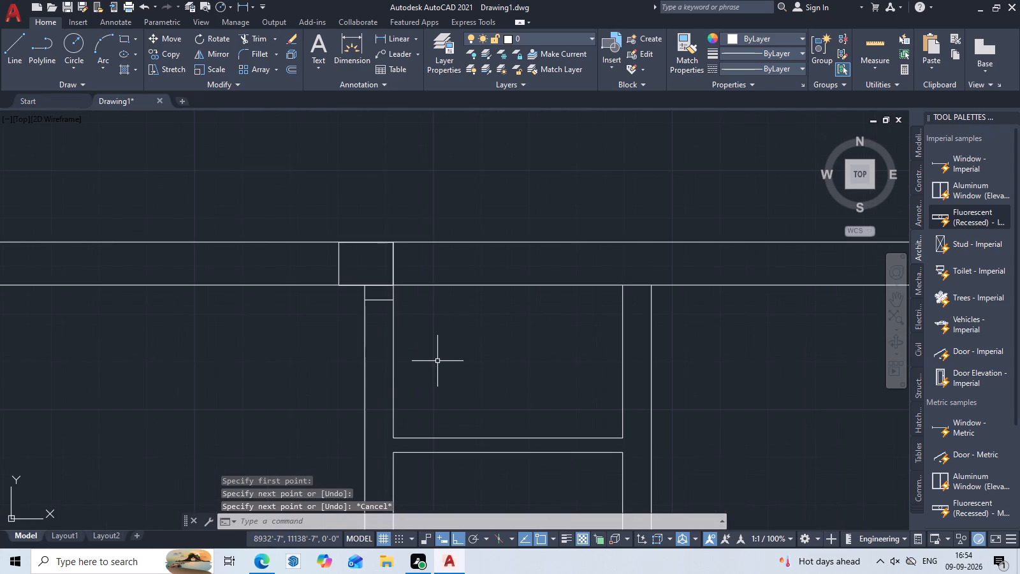
{"action": "type", "text": "o"}
{"action": "key", "text": "space"}
{"action": "key", "text": "2"}
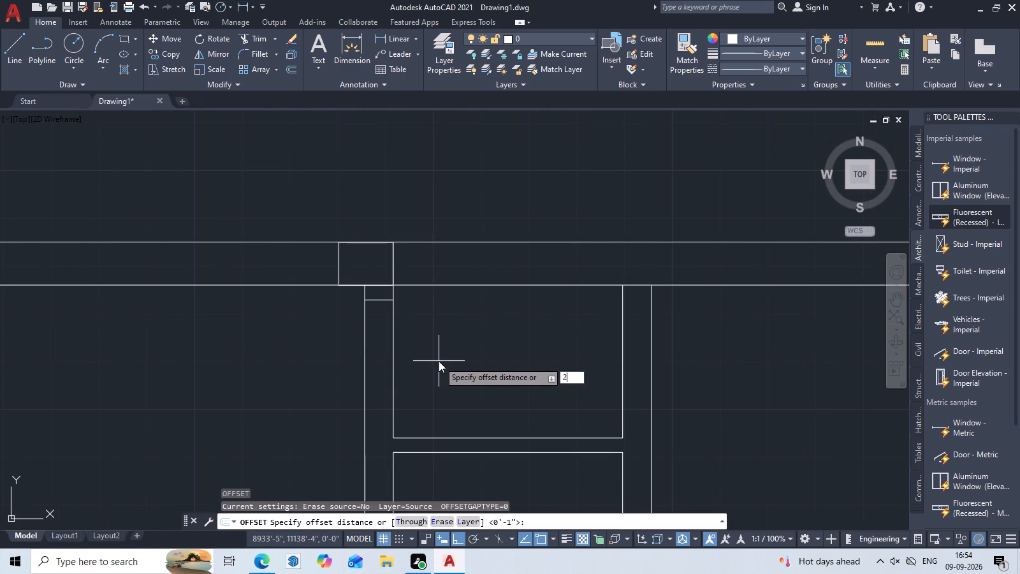
{"action": "type", "text": "'"}
{"action": "key", "text": "space"}
{"action": "left_click", "coordinate": [379, 301]}
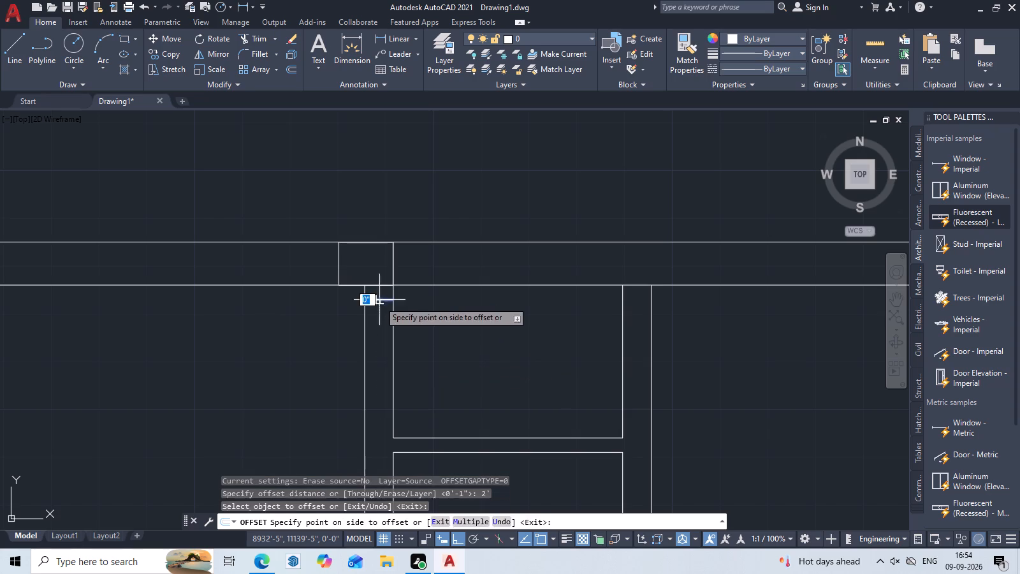
{"action": "left_click", "coordinate": [382, 378]}
{"action": "key", "text": "Escape"}
Mirror both window cross lines to the shaft's east wall about its vertical centre axis, keeping the originals.
{"action": "left_click", "coordinate": [380, 416]}
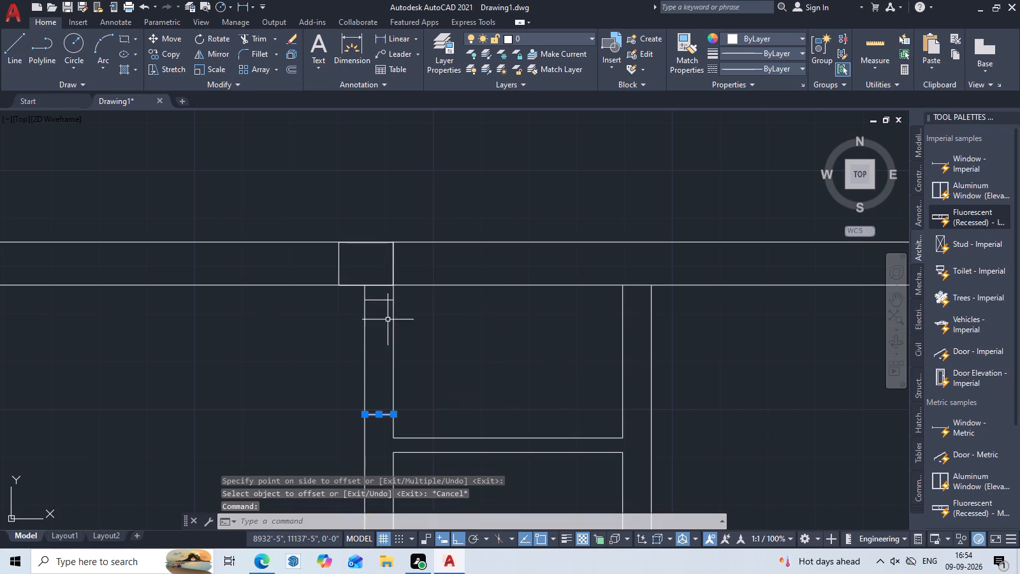
{"action": "left_click", "coordinate": [377, 299]}
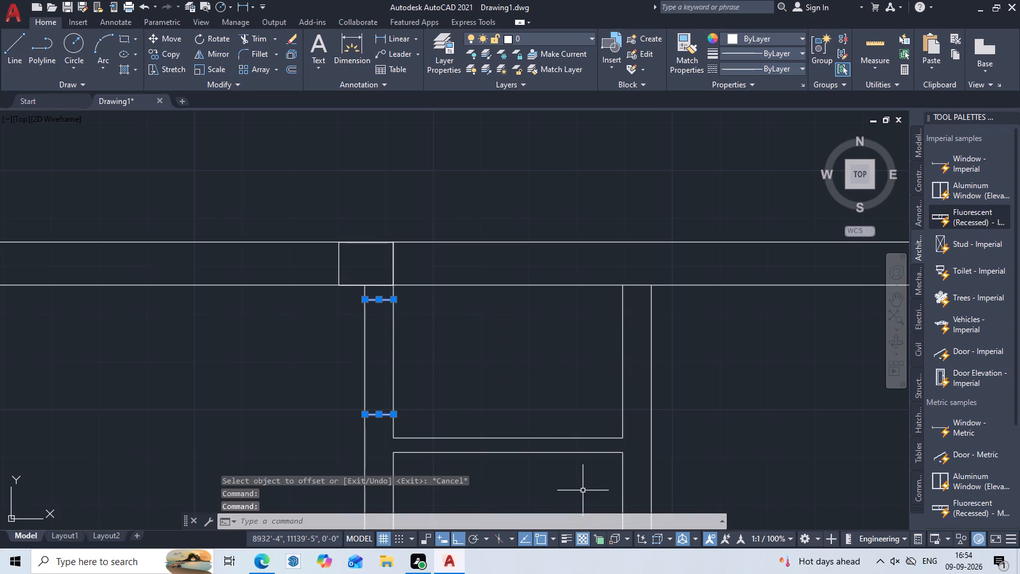
{"action": "type", "text": "mi"}
{"action": "key", "text": "space"}
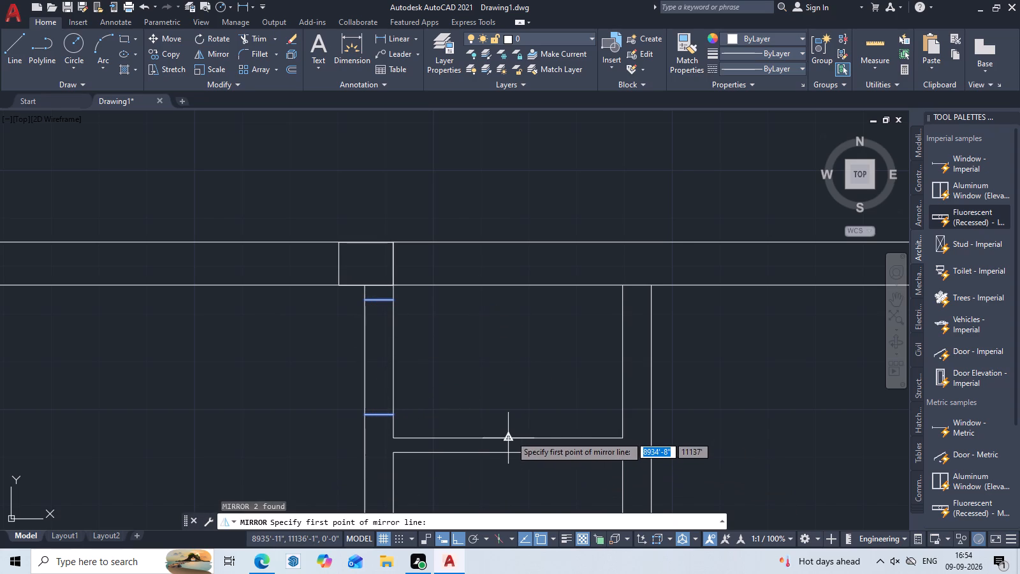
{"action": "left_click", "coordinate": [511, 436]}
{"action": "left_click", "coordinate": [505, 320]}
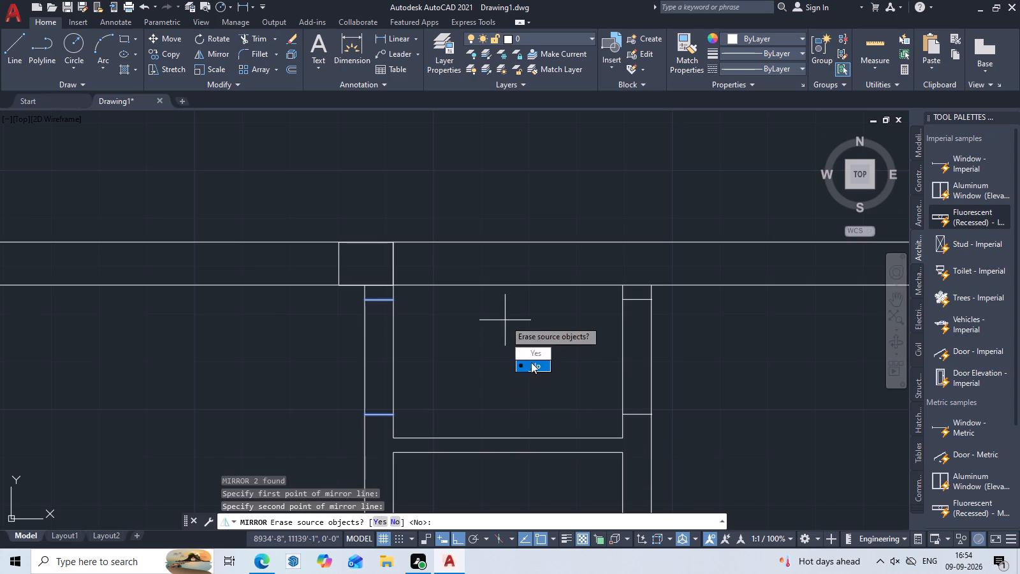
{"action": "left_click_drag", "start_coordinate": [531, 367], "coordinate": [505, 320]}
{"action": "middle_click_drag", "start_coordinate": [560, 369], "coordinate": [514, 387]}
{"action": "key", "text": "Escape"}
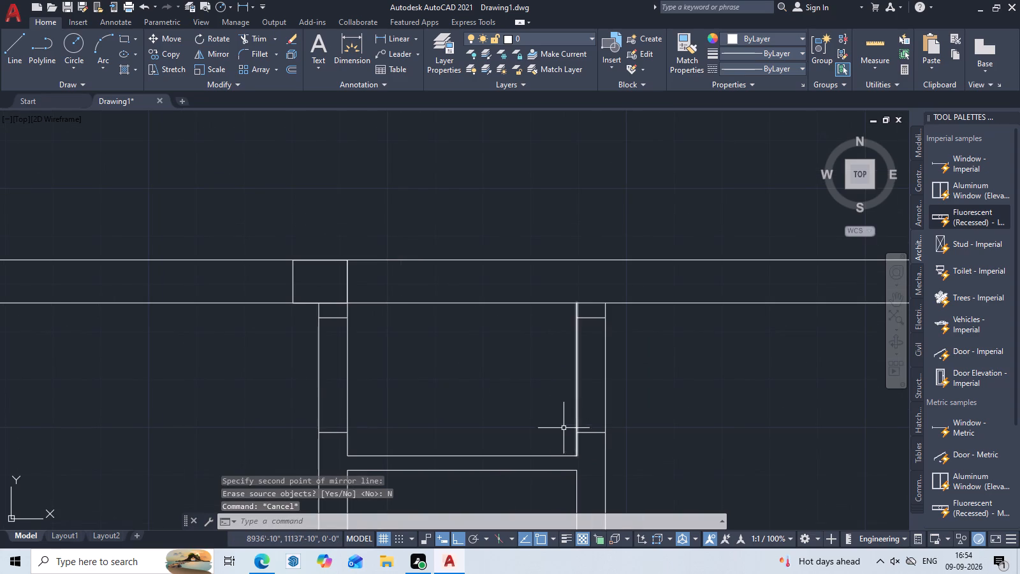
Draw a vertical centre line between the cross-line midpoints of each of the two small shaft windows.
{"action": "type", "text": "l"}
{"action": "key", "text": "space"}
{"action": "scroll", "coordinate": [361, 440], "scroll_direction": "up", "scroll_amount": 1}
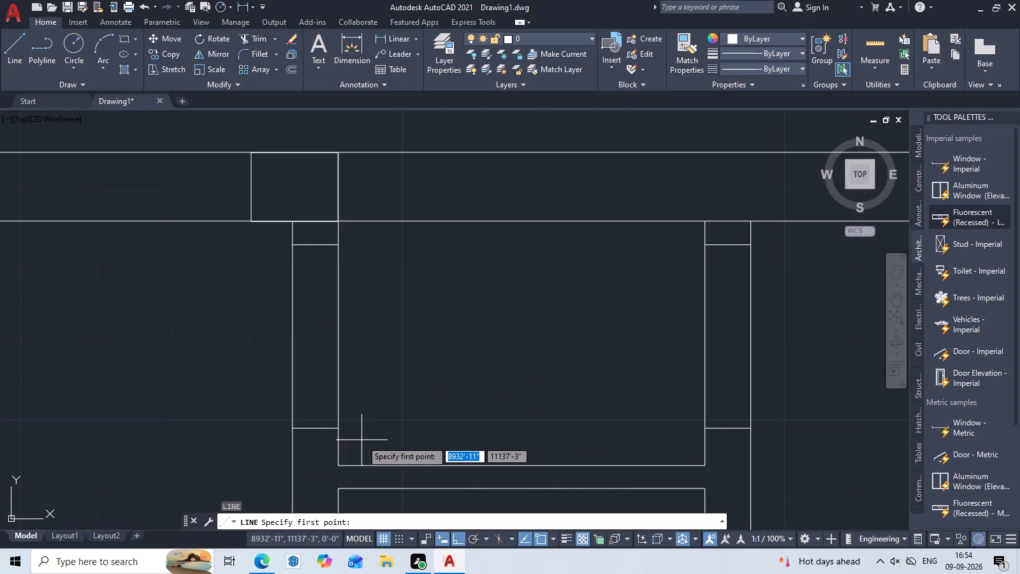
{"action": "left_click", "coordinate": [317, 430]}
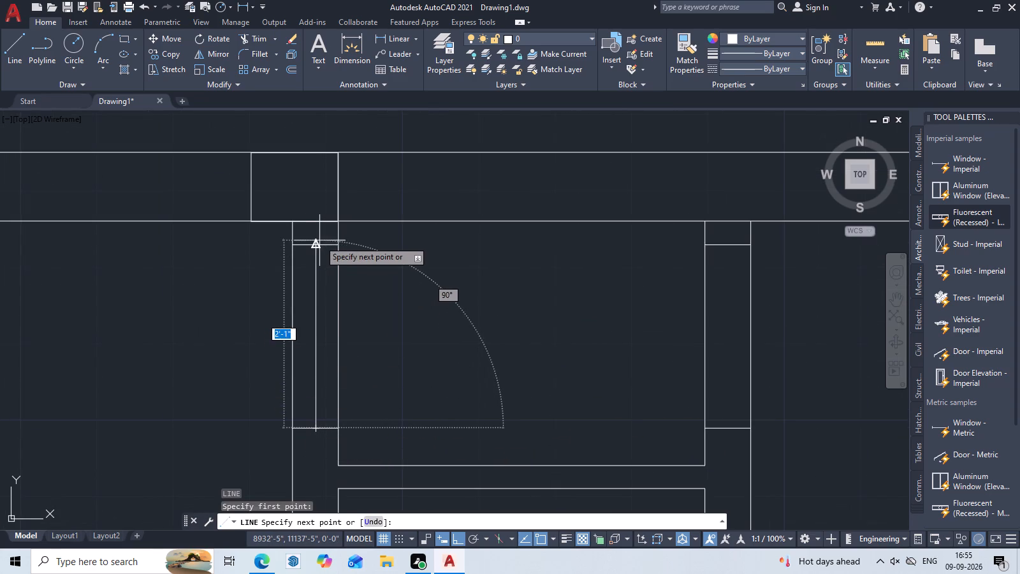
{"action": "left_click", "coordinate": [317, 245]}
{"action": "key", "text": "space"}
{"action": "key", "text": "space"}
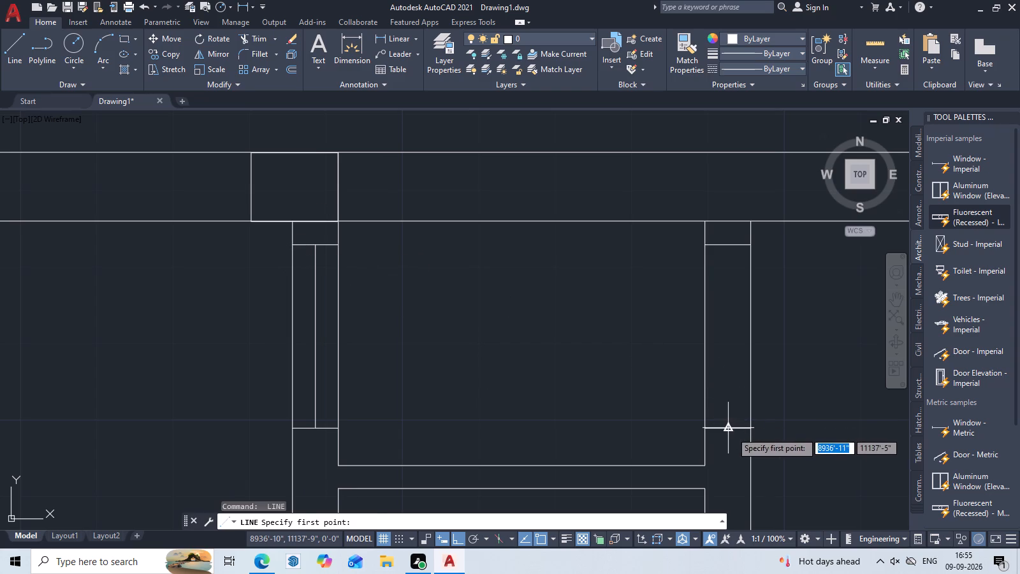
{"action": "left_click", "coordinate": [731, 432]}
{"action": "double_click", "coordinate": [728, 248]}
{"action": "key", "text": "space"}
{"action": "key", "text": "Escape"}
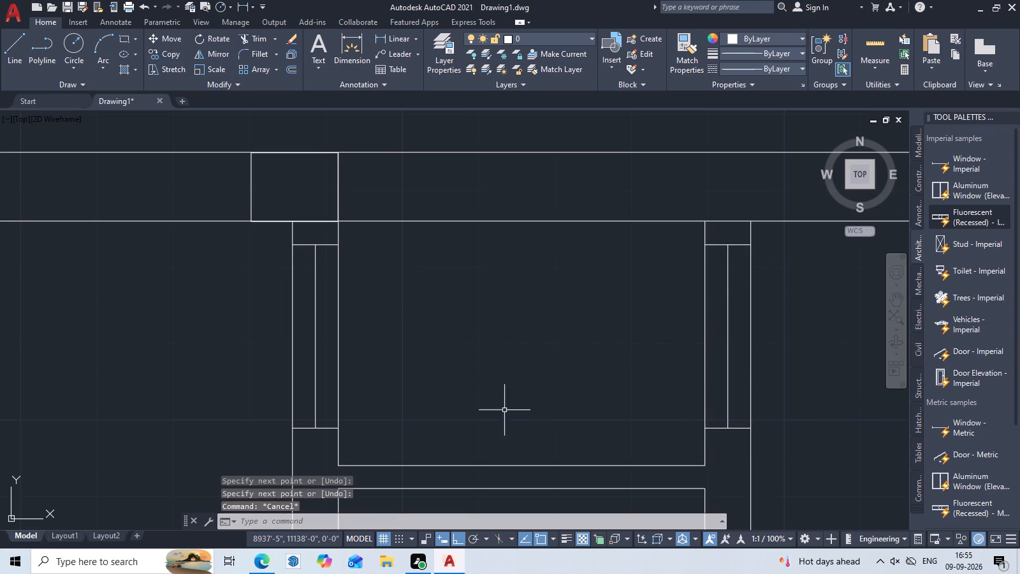
Offset the west shaft window's centre line 1" to each side to form the glazing lines.
{"action": "type", "text": "o 1"}
{"action": "key", "text": "space"}
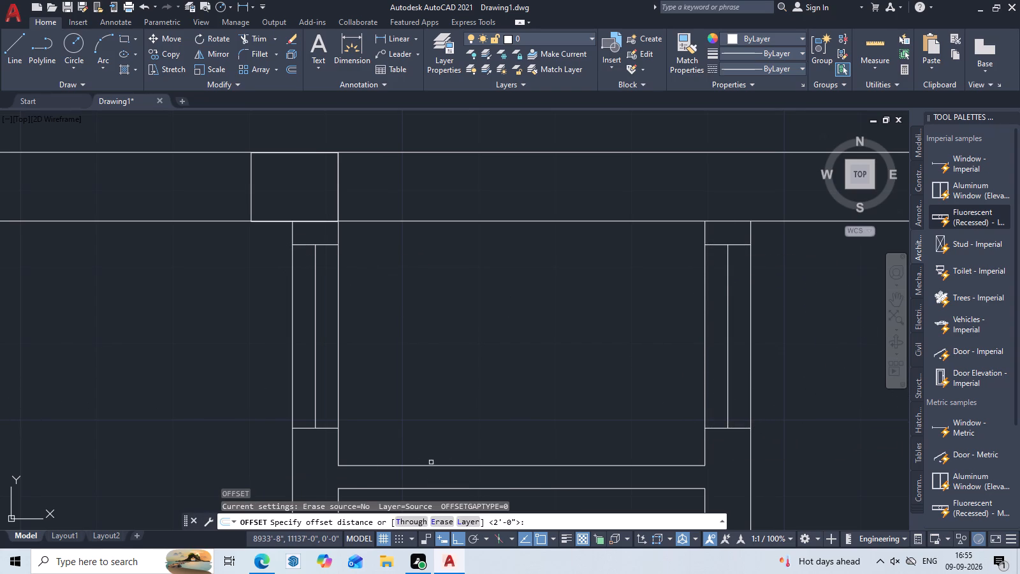
{"action": "scroll", "coordinate": [351, 350], "scroll_direction": "up", "scroll_amount": 2}
{"action": "left_click", "coordinate": [257, 364]}
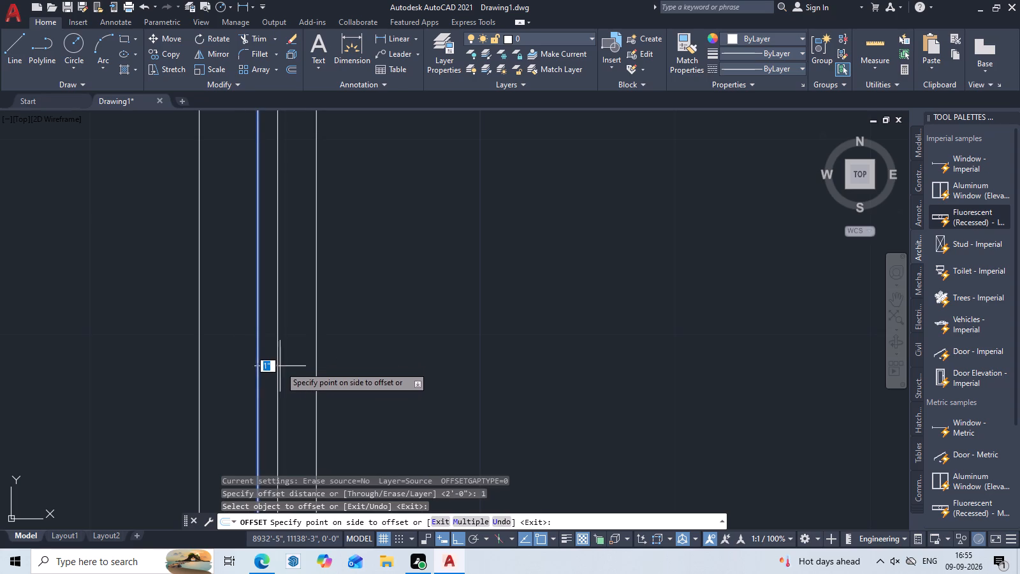
{"action": "left_click", "coordinate": [285, 372]}
{"action": "double_click", "coordinate": [259, 380]}
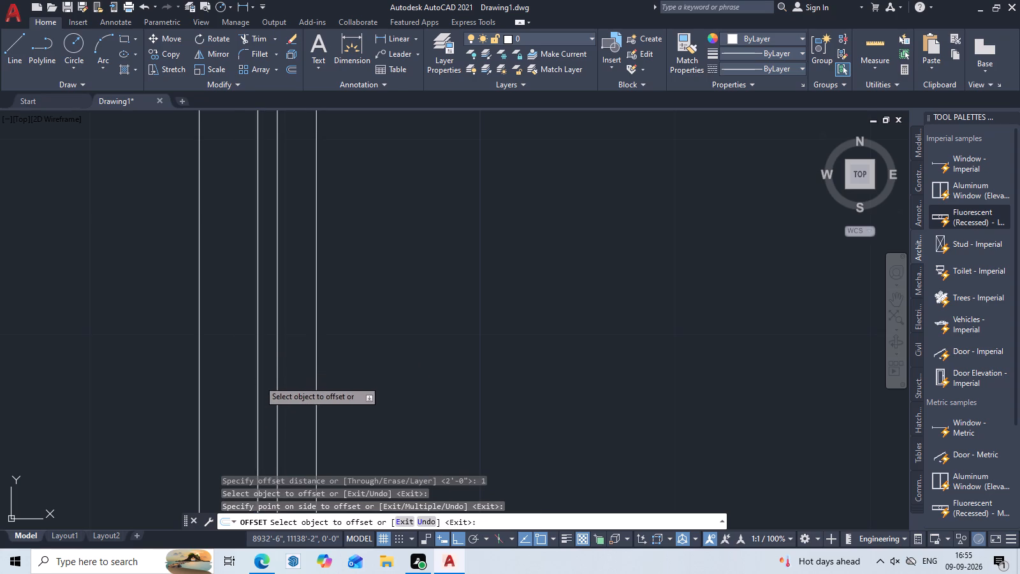
{"action": "left_click", "coordinate": [182, 385]}
Offset the east shaft window's centre line 1" to each side to form its glazing lines.
{"action": "scroll", "coordinate": [298, 379], "scroll_direction": "down", "scroll_amount": 3}
{"action": "middle_click_drag", "start_coordinate": [456, 397], "coordinate": [365, 412]}
{"action": "scroll", "coordinate": [548, 372], "scroll_direction": "up", "scroll_amount": 2}
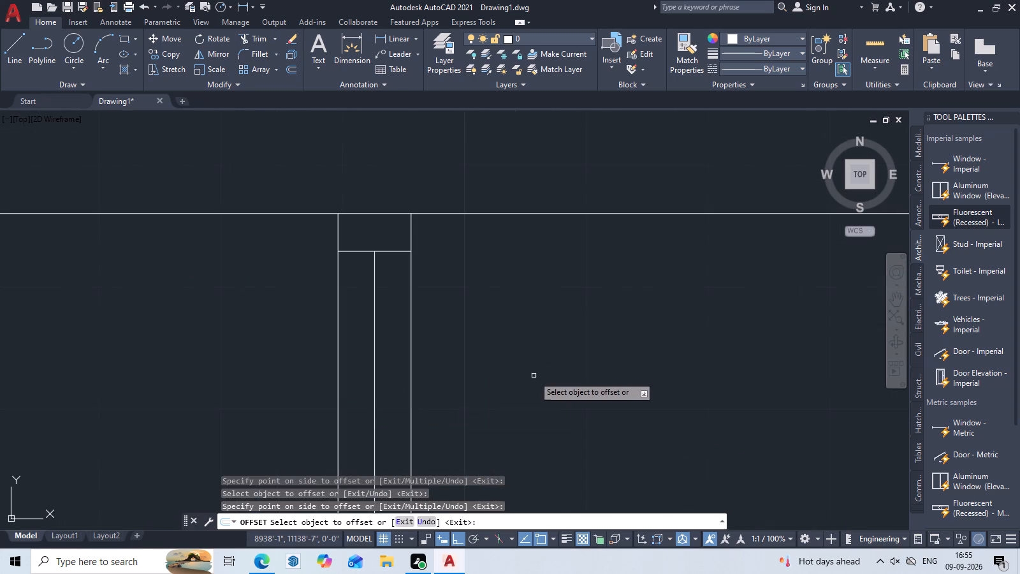
{"action": "left_click", "coordinate": [373, 418]}
{"action": "left_click", "coordinate": [397, 418]}
{"action": "left_click", "coordinate": [373, 427]}
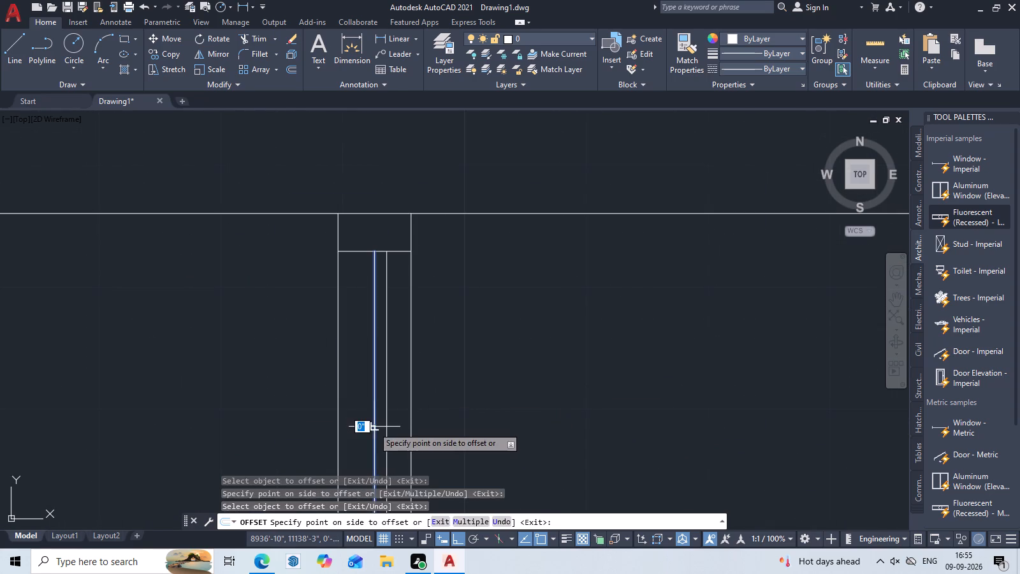
{"action": "double_click", "coordinate": [355, 430]}
{"action": "key", "text": "Escape"}
Erase the original vertical centre lines from both shaft windows.
{"action": "left_click", "coordinate": [375, 436]}
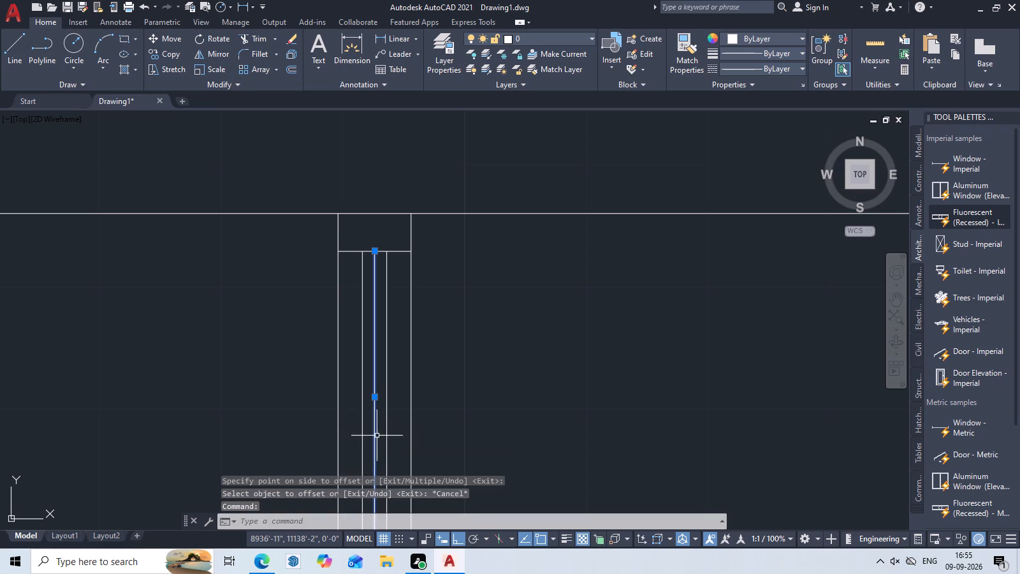
{"action": "key", "text": "Delete"}
{"action": "scroll", "coordinate": [397, 391], "scroll_direction": "down", "scroll_amount": 4}
{"action": "middle_click_drag", "start_coordinate": [344, 406], "coordinate": [442, 402]}
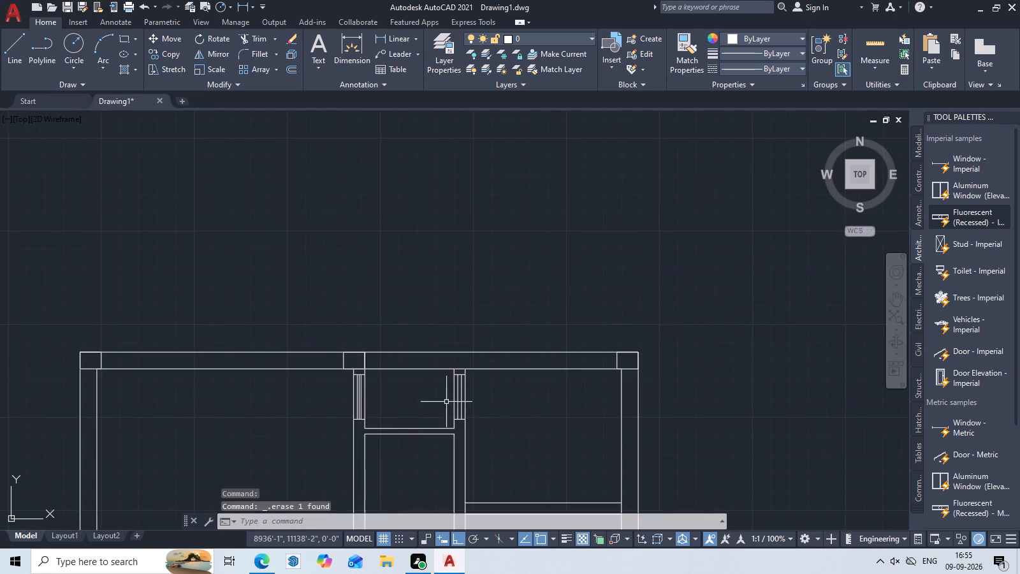
{"action": "scroll", "coordinate": [370, 411], "scroll_direction": "up", "scroll_amount": 5}
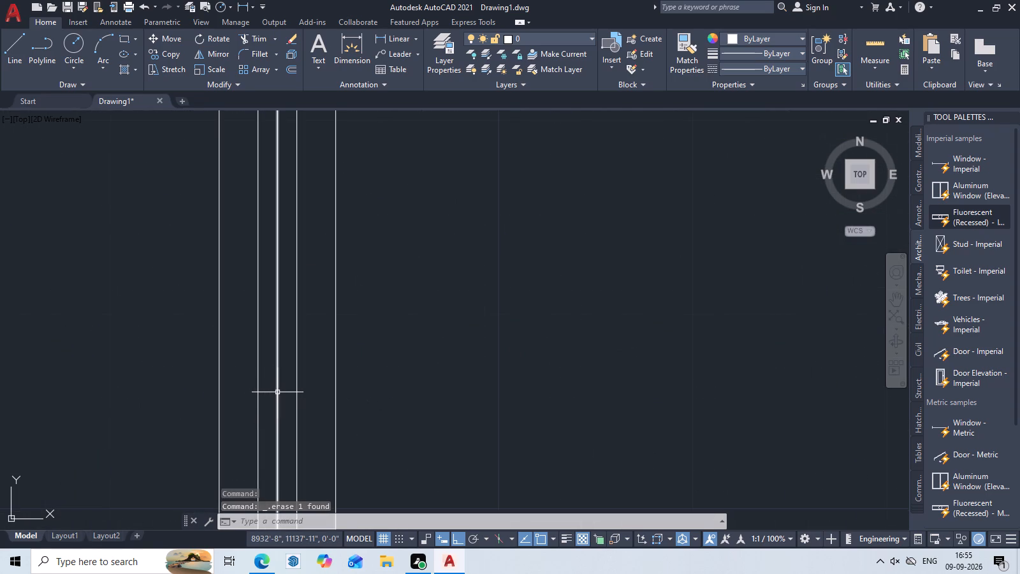
{"action": "left_click", "coordinate": [277, 392]}
{"action": "key", "text": "Delete"}
Draw a horizontal line across the northeast room from the shaft's east wall, near the window's lower end, to the outer east wall.
{"action": "scroll", "coordinate": [344, 399], "scroll_direction": "down", "scroll_amount": 4}
{"action": "middle_click_drag", "start_coordinate": [432, 439], "coordinate": [455, 331]}
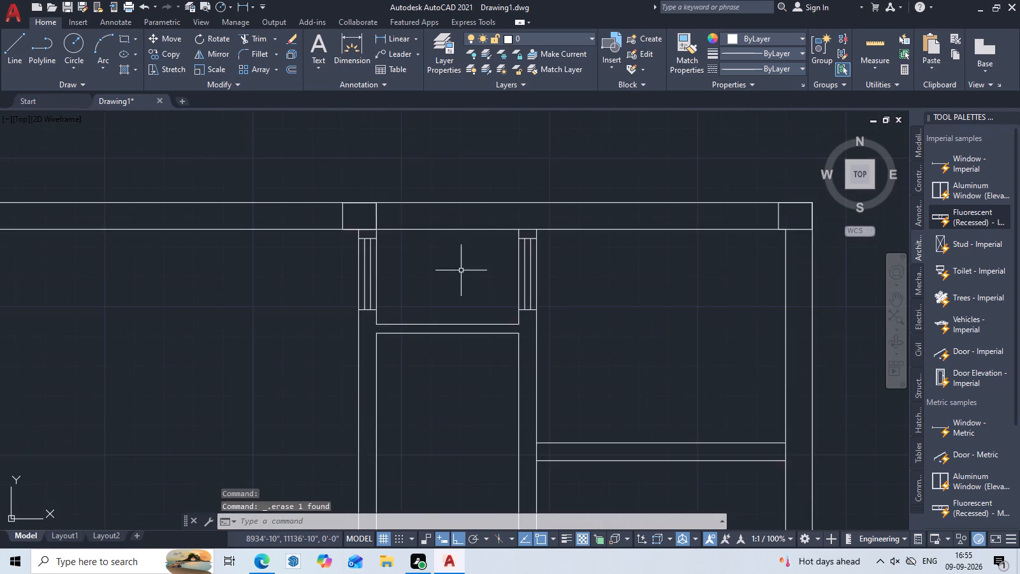
{"action": "scroll", "coordinate": [461, 272], "scroll_direction": "down", "scroll_amount": 2}
{"action": "middle_click_drag", "start_coordinate": [502, 391], "coordinate": [502, 316]}
{"action": "middle_click", "coordinate": [555, 374]}
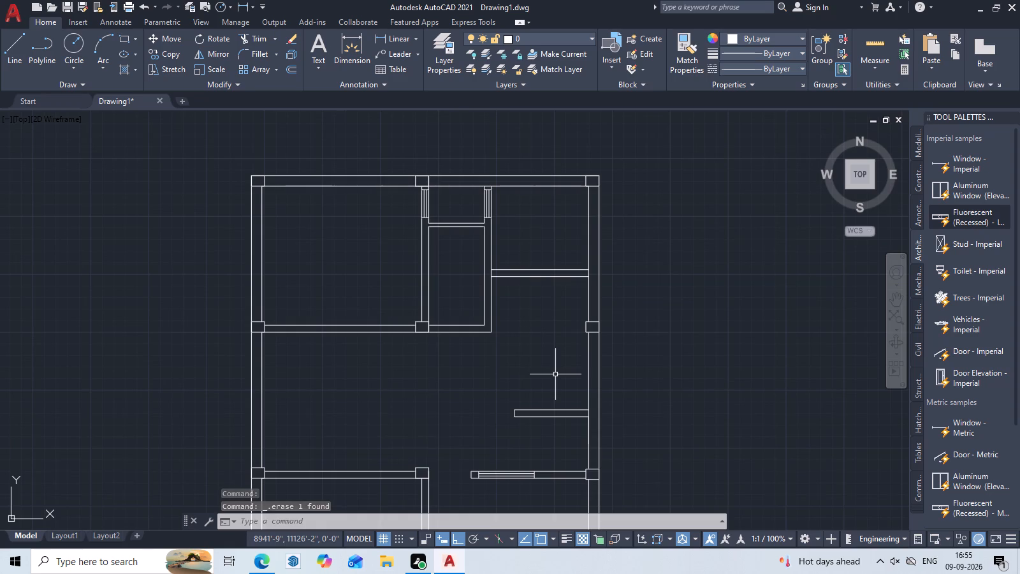
{"action": "middle_click_drag", "start_coordinate": [555, 374], "coordinate": [438, 498]}
{"action": "scroll", "coordinate": [404, 376], "scroll_direction": "up", "scroll_amount": 1}
{"action": "middle_click_drag", "start_coordinate": [397, 375], "coordinate": [397, 392]}
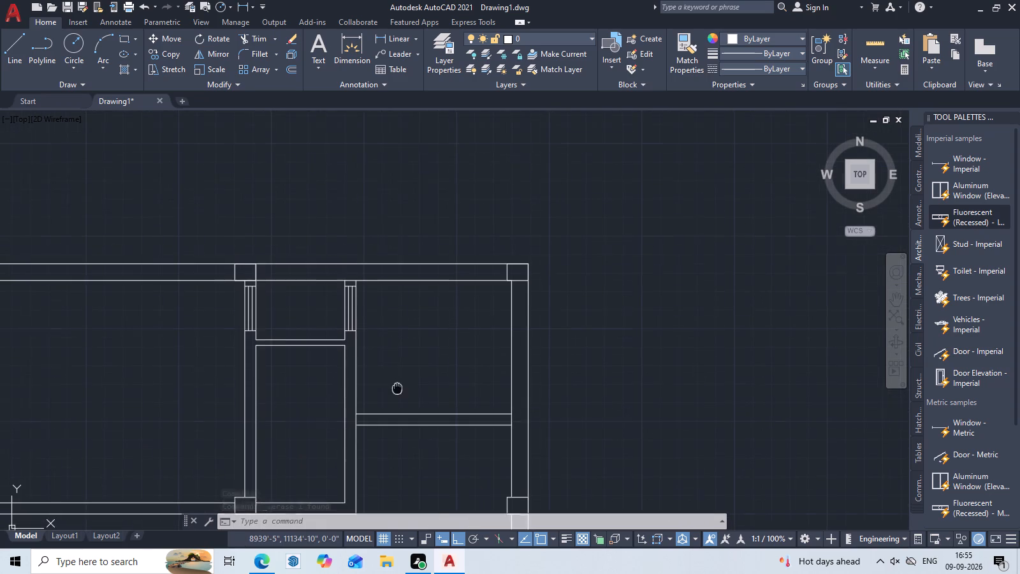
{"action": "middle_click_drag", "start_coordinate": [397, 392], "coordinate": [396, 445]}
{"action": "scroll", "coordinate": [361, 400], "scroll_direction": "up", "scroll_amount": 2}
{"action": "scroll", "coordinate": [381, 410], "scroll_direction": "down", "scroll_amount": 1}
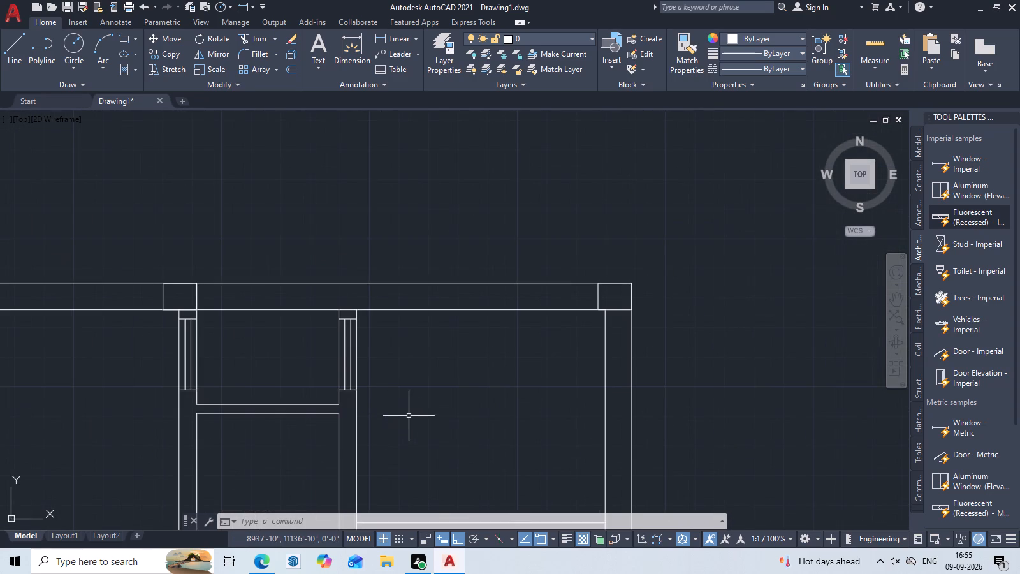
{"action": "key", "text": "l"}
{"action": "key", "text": "space"}
{"action": "scroll", "coordinate": [357, 374], "scroll_direction": "up", "scroll_amount": 2}
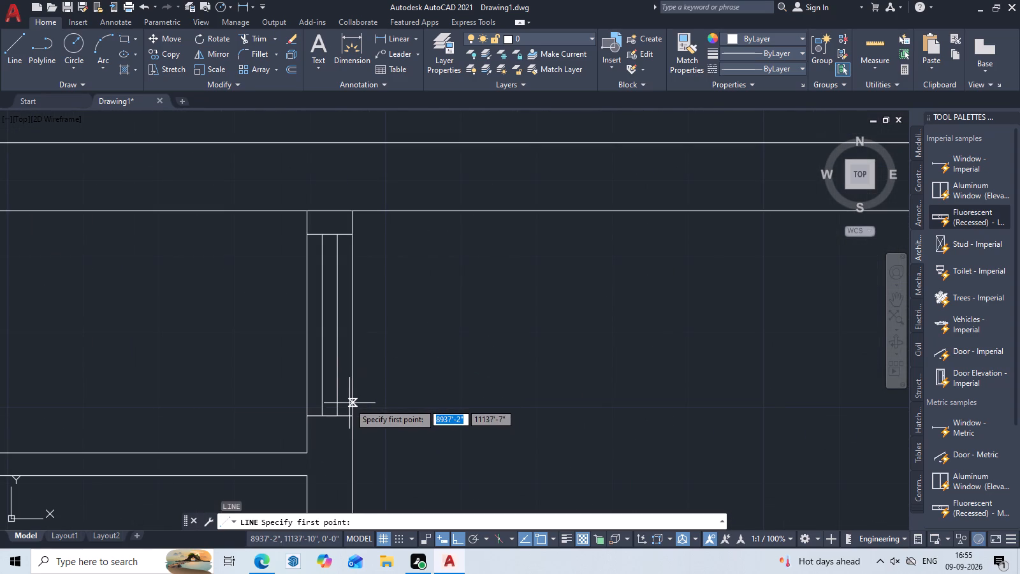
{"action": "left_click", "coordinate": [354, 404]}
{"action": "middle_click_drag", "start_coordinate": [637, 411], "coordinate": [408, 406]}
{"action": "scroll", "coordinate": [435, 398], "scroll_direction": "down", "scroll_amount": 2}
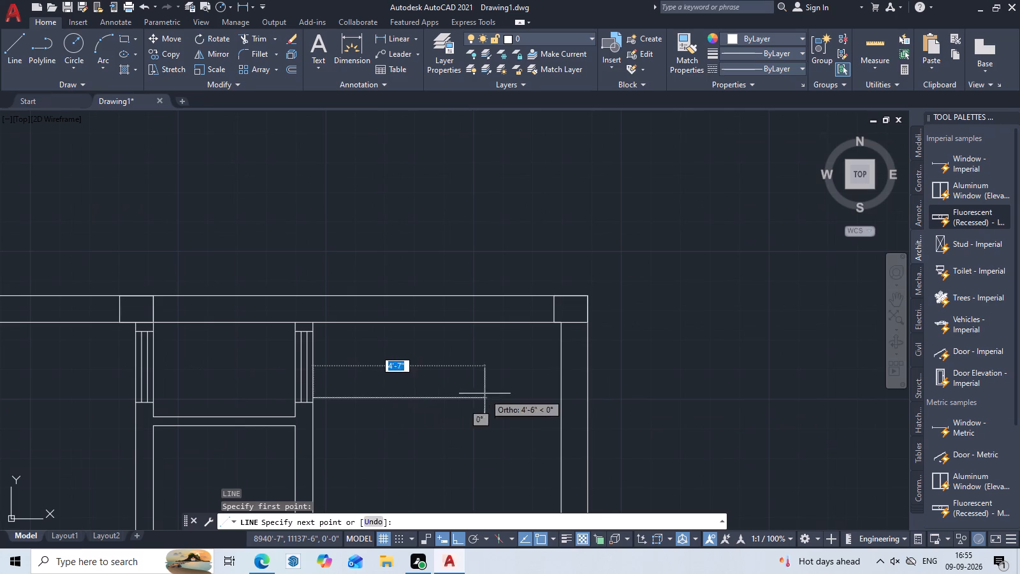
{"action": "left_click", "coordinate": [563, 401]}
{"action": "key", "text": "Escape"}
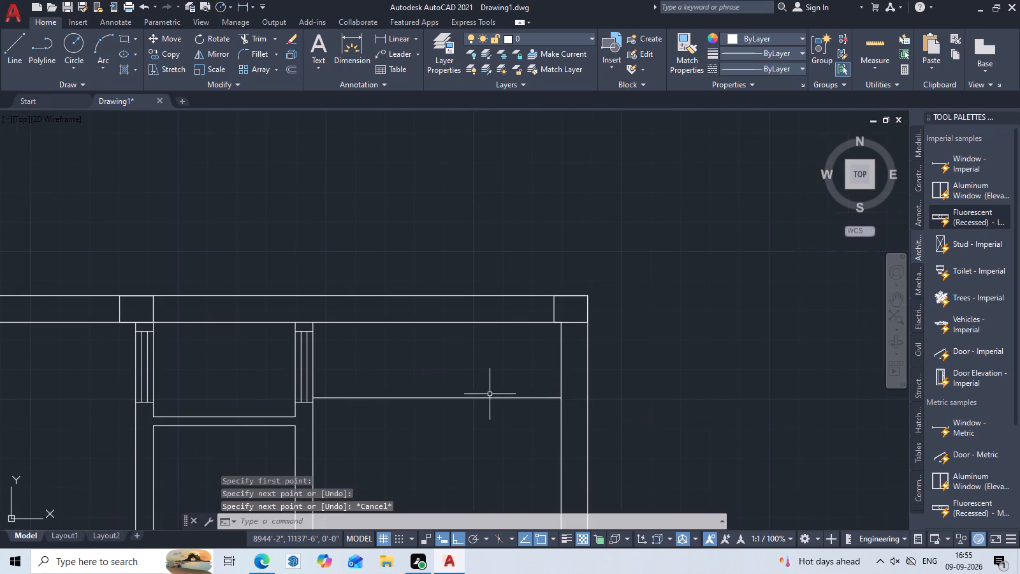
Measure the opening between the central column and the free end of the windowed wall to its east.
{"action": "scroll", "coordinate": [488, 394], "scroll_direction": "down", "scroll_amount": 3}
{"action": "middle_click_drag", "start_coordinate": [479, 440], "coordinate": [489, 391]}
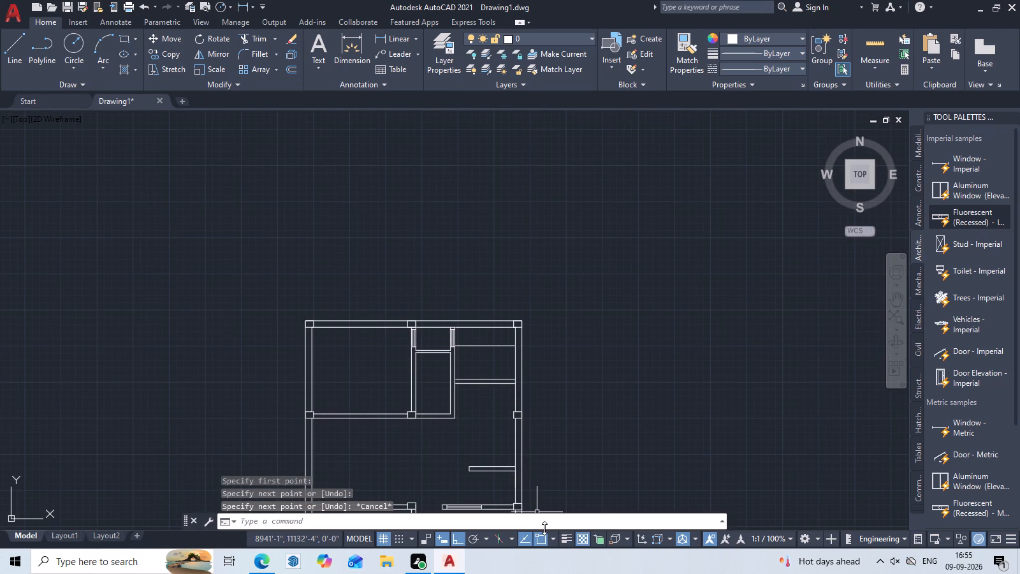
{"action": "scroll", "coordinate": [451, 430], "scroll_direction": "up", "scroll_amount": 2}
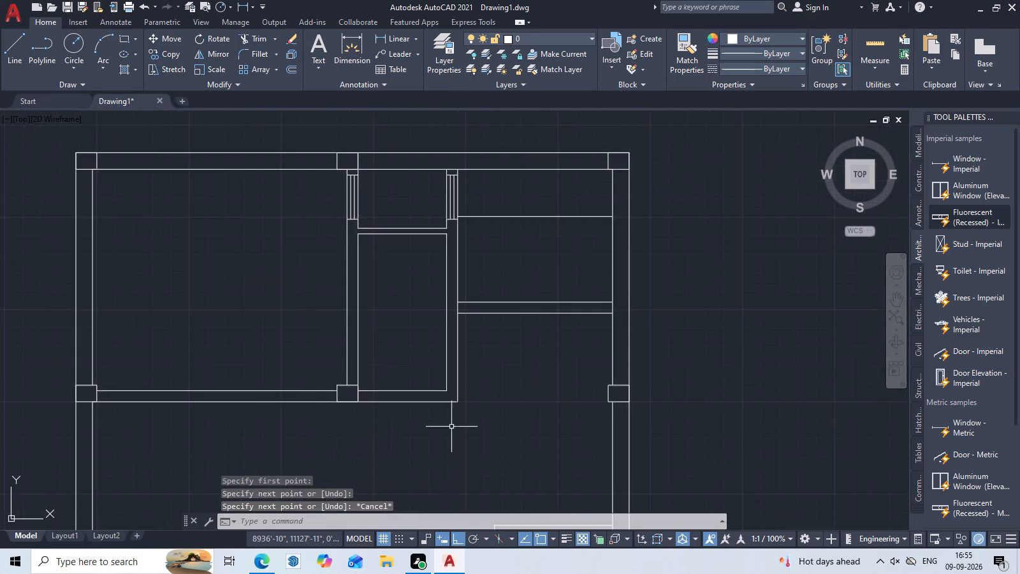
{"action": "middle_click_drag", "start_coordinate": [469, 405], "coordinate": [554, 271]}
{"action": "scroll", "coordinate": [557, 329], "scroll_direction": "down", "scroll_amount": 1}
{"action": "middle_click_drag", "start_coordinate": [672, 480], "coordinate": [608, 236]}
{"action": "middle_click_drag", "start_coordinate": [501, 269], "coordinate": [501, 270]}
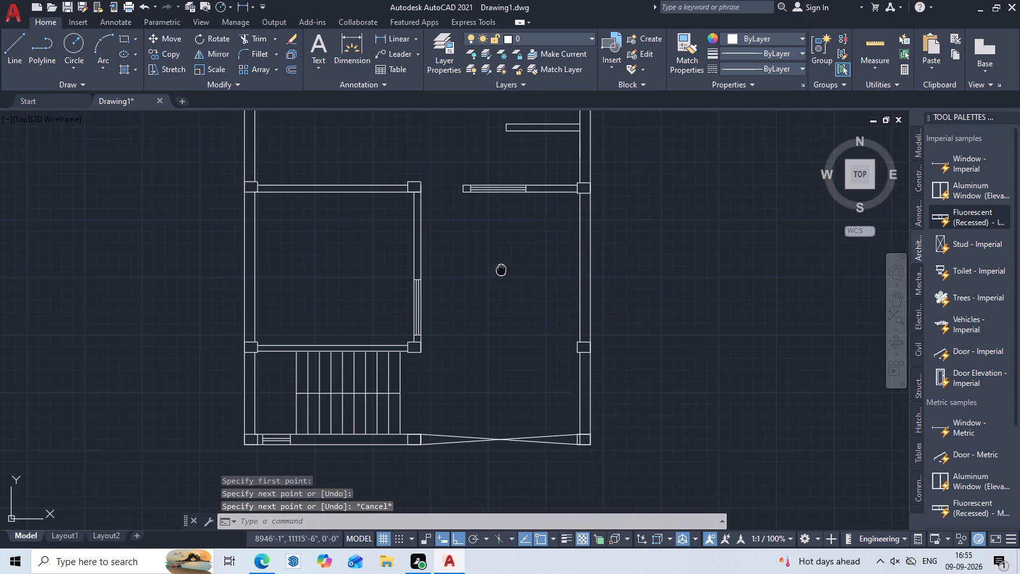
{"action": "middle_click_drag", "start_coordinate": [501, 270], "coordinate": [498, 427]}
{"action": "scroll", "coordinate": [447, 363], "scroll_direction": "up", "scroll_amount": 1}
{"action": "left_click", "coordinate": [881, 42]}
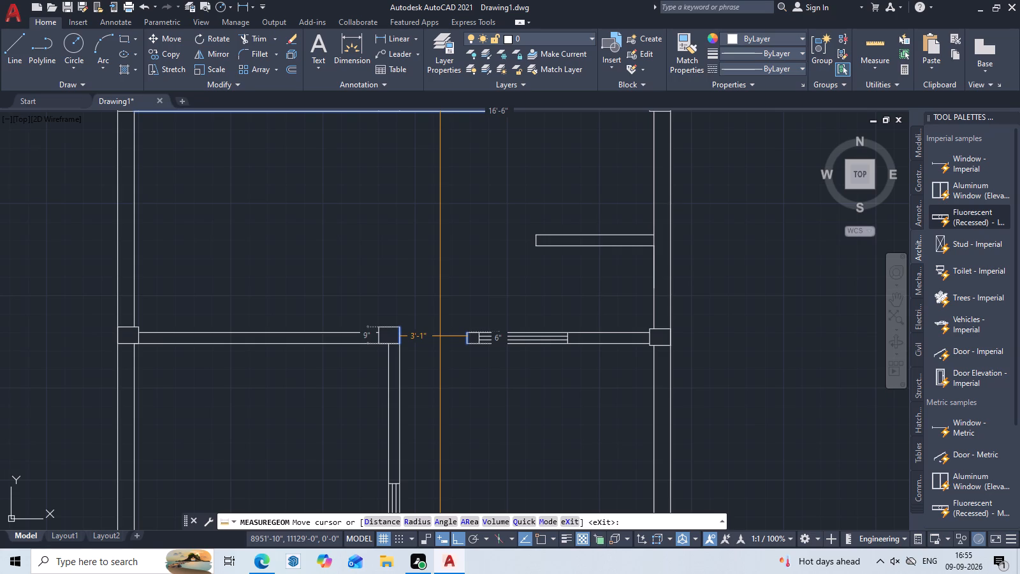
{"action": "key", "text": "Escape"}
Mirror the windowed wall's west end line about the central column's vertical centre line, keeping the original.
{"action": "scroll", "coordinate": [490, 338], "scroll_direction": "up", "scroll_amount": 2}
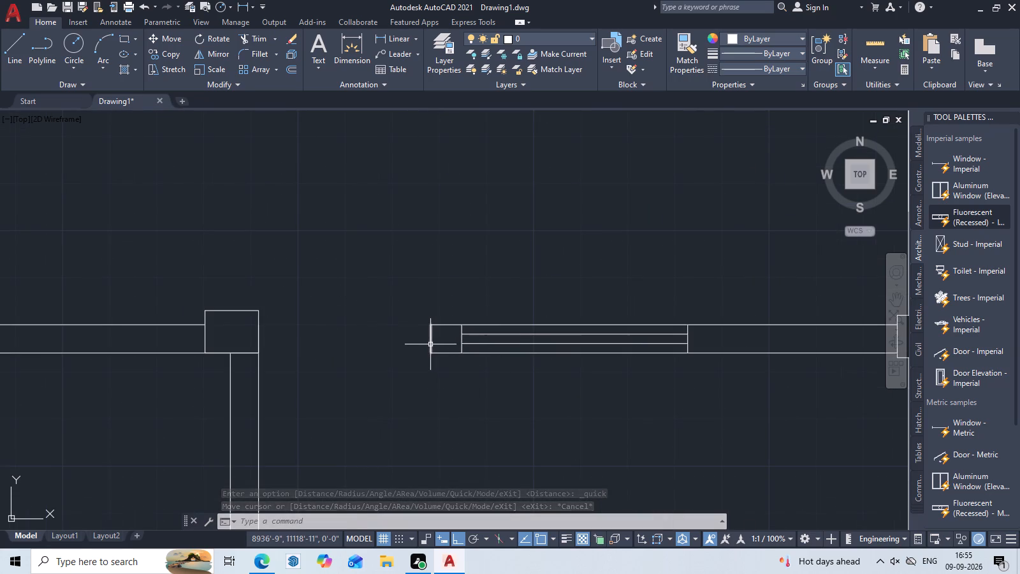
{"action": "left_click", "coordinate": [430, 344]}
{"action": "key", "text": "m"}
{"action": "key", "text": "i"}
{"action": "key", "text": "space"}
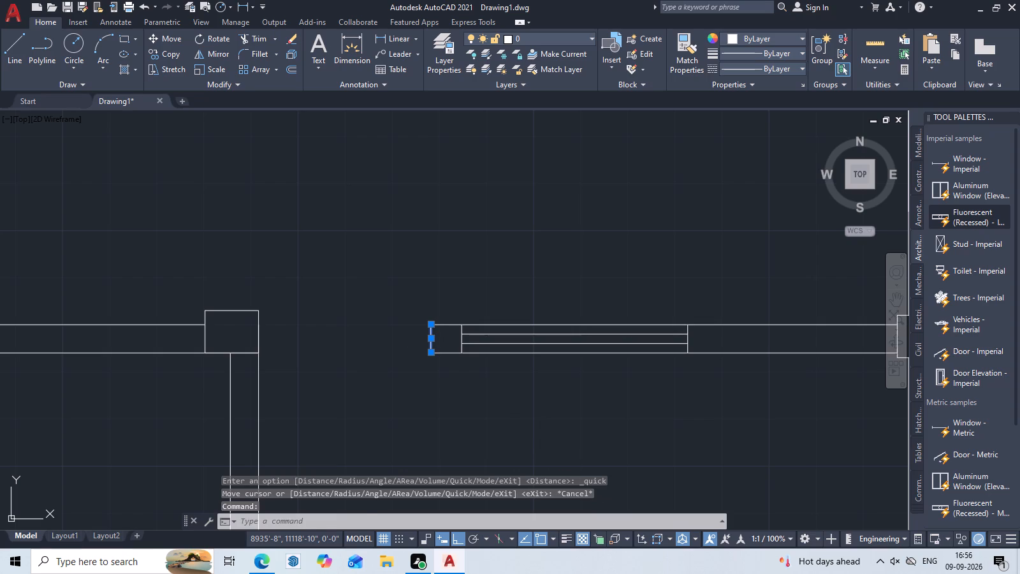
{"action": "double_click", "coordinate": [232, 355]}
{"action": "left_click", "coordinate": [221, 226]}
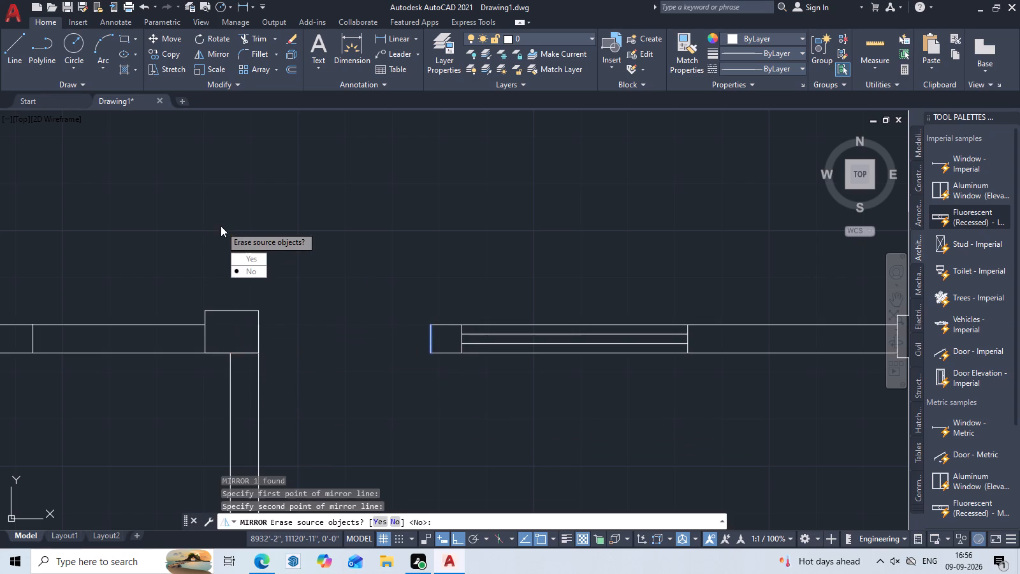
{"action": "left_click_drag", "start_coordinate": [245, 270], "coordinate": [221, 226]}
{"action": "scroll", "coordinate": [224, 228], "scroll_direction": "down", "scroll_amount": 2}
{"action": "middle_click_drag", "start_coordinate": [242, 232], "coordinate": [365, 256]}
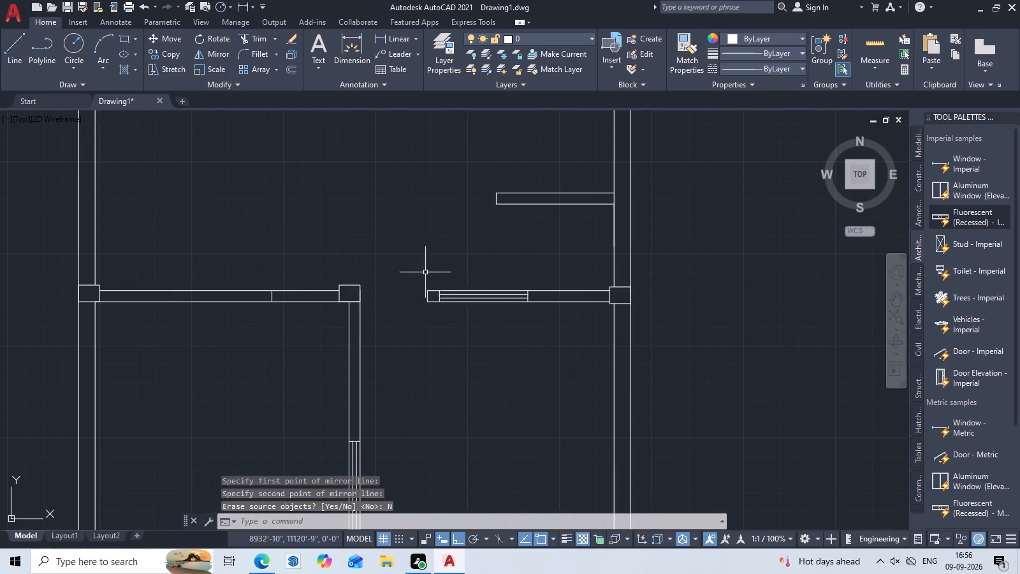
Measure the walls around the central column beside the mirrored line.
{"action": "left_click", "coordinate": [866, 44]}
{"action": "scroll", "coordinate": [316, 316], "scroll_direction": "up", "scroll_amount": 2}
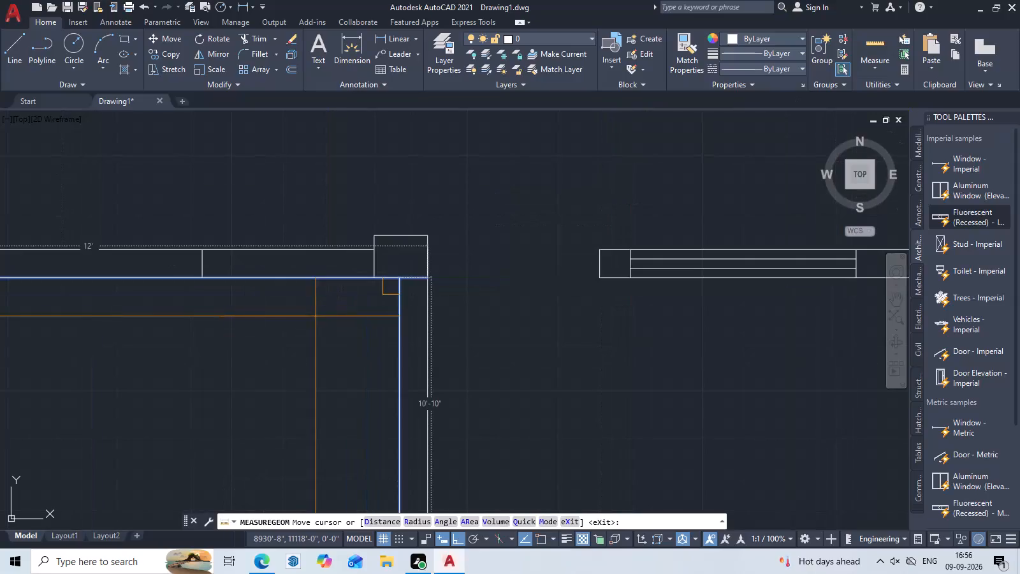
{"action": "key", "text": "Escape"}
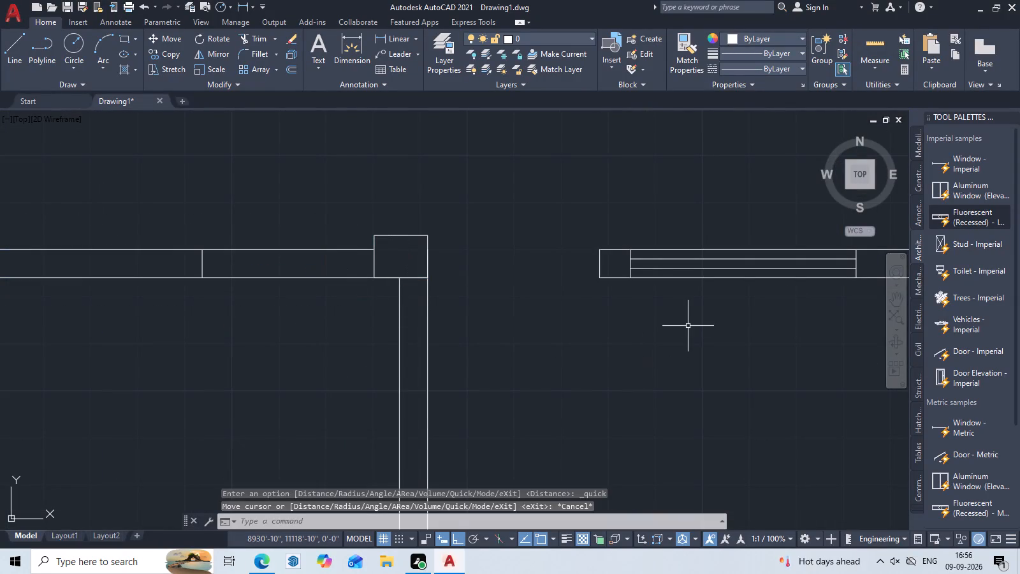
Trim both wall lines between the mirrored line and the central column to open a doorway.
{"action": "type", "text": "tr"}
{"action": "key", "text": "space"}
{"action": "left_click", "coordinate": [320, 277]}
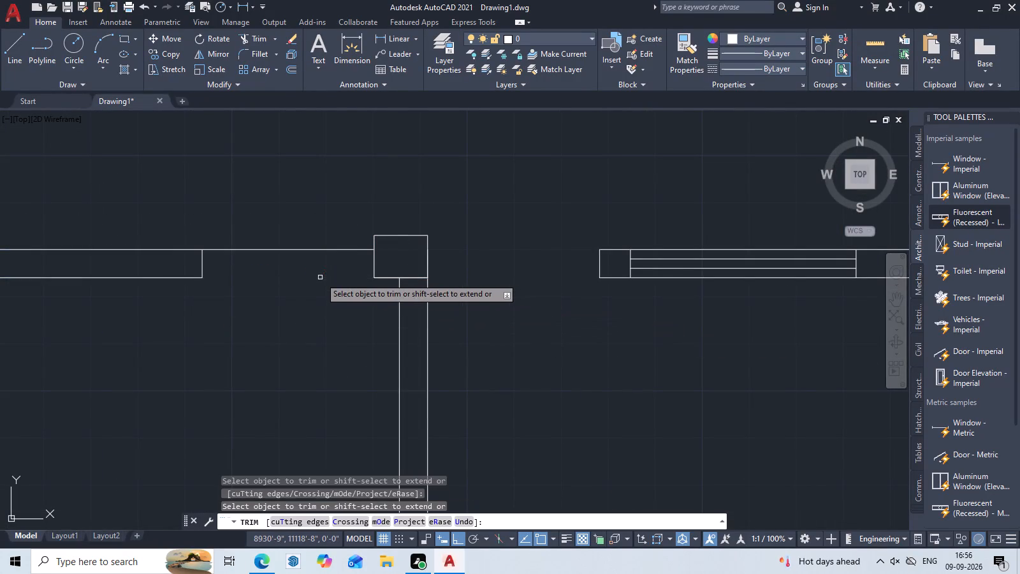
{"action": "left_click", "coordinate": [321, 250]}
{"action": "scroll", "coordinate": [321, 250], "scroll_direction": "down", "scroll_amount": 2}
{"action": "key", "text": "Escape"}
Examine the north rooms' walls and the openings on both sides of the central column.
{"action": "scroll", "coordinate": [324, 241], "scroll_direction": "down", "scroll_amount": 2}
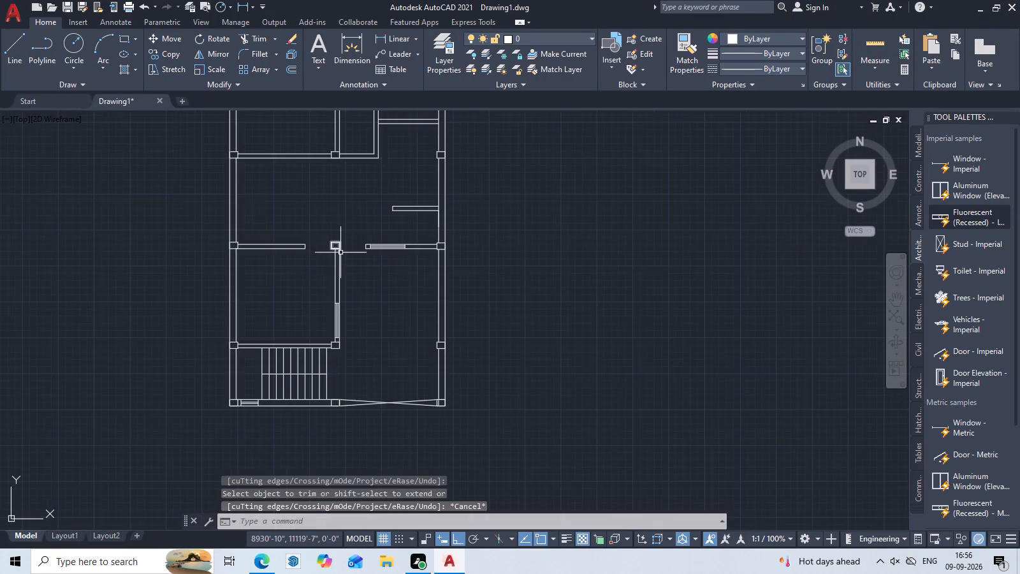
{"action": "middle_click_drag", "start_coordinate": [366, 272], "coordinate": [398, 404]}
{"action": "middle_click_drag", "start_coordinate": [413, 323], "coordinate": [423, 378]}
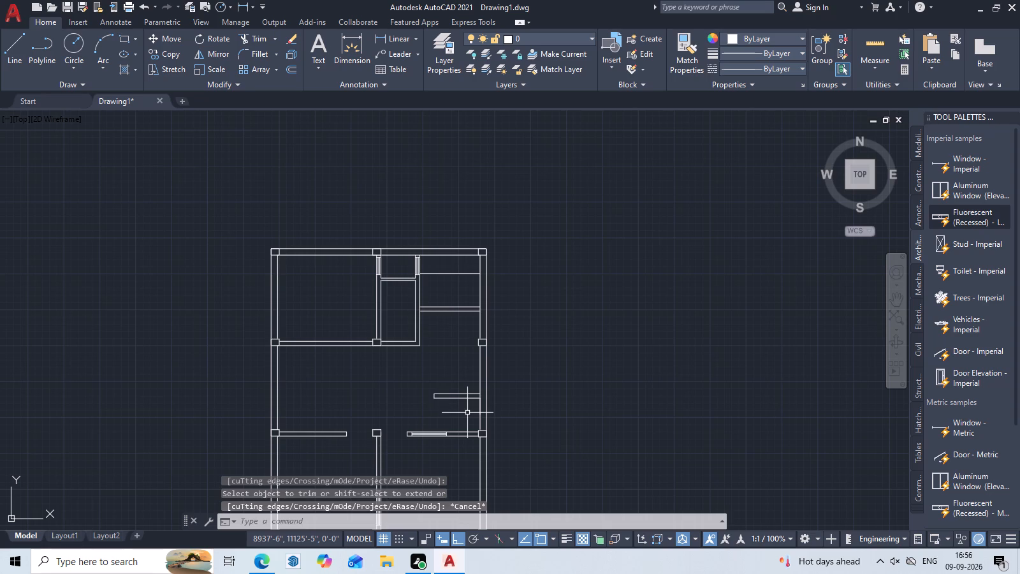
{"action": "middle_click_drag", "start_coordinate": [381, 388], "coordinate": [398, 396]}
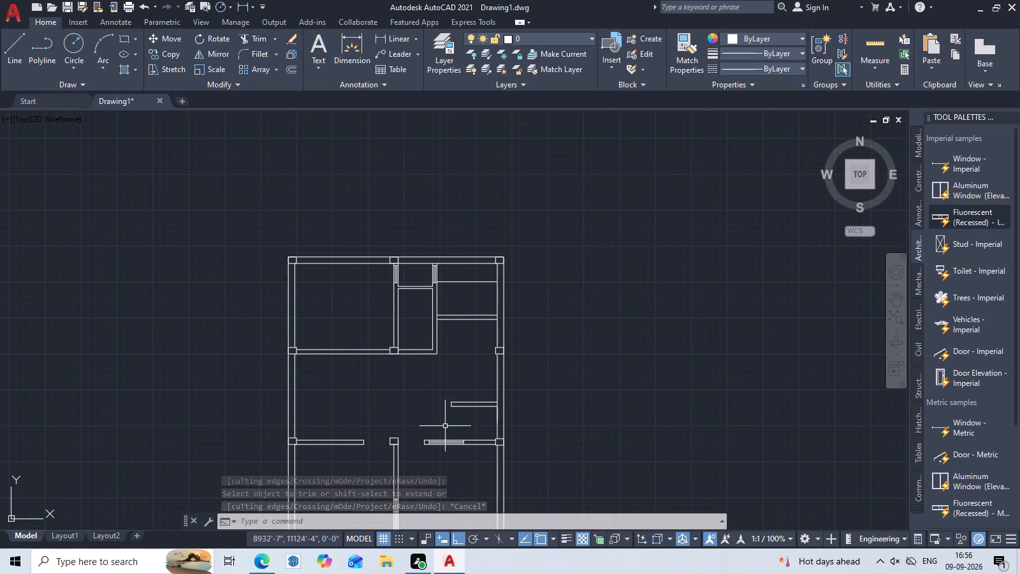
{"action": "scroll", "coordinate": [404, 327], "scroll_direction": "up", "scroll_amount": 1}
{"action": "middle_click_drag", "start_coordinate": [361, 384], "coordinate": [399, 360]}
{"action": "scroll", "coordinate": [410, 357], "scroll_direction": "up", "scroll_amount": 2}
{"action": "middle_click_drag", "start_coordinate": [426, 360], "coordinate": [472, 365]}
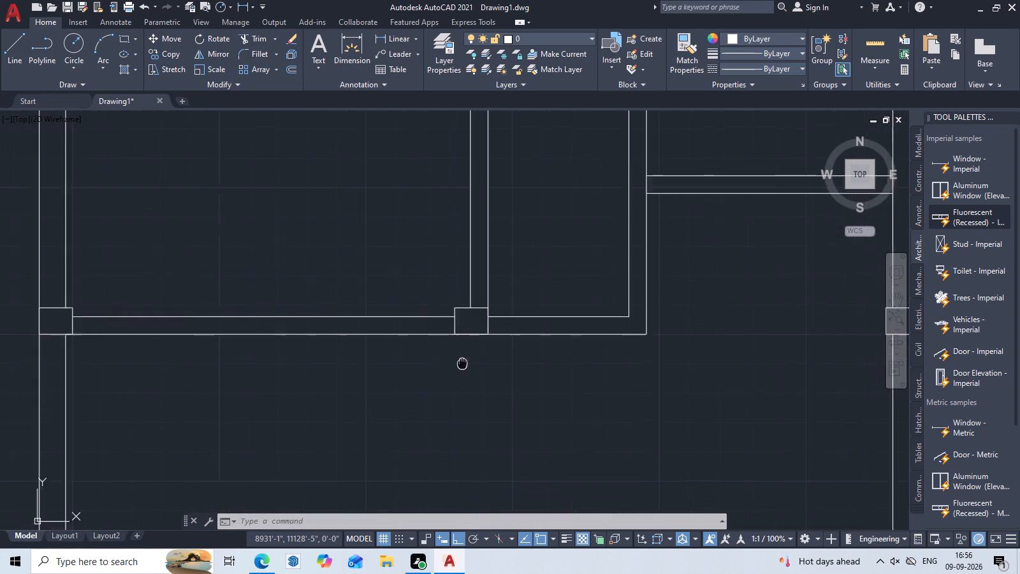
{"action": "middle_click_drag", "start_coordinate": [472, 365], "coordinate": [563, 367]}
{"action": "middle_click_drag", "start_coordinate": [606, 446], "coordinate": [507, 448]}
{"action": "scroll", "coordinate": [574, 438], "scroll_direction": "down", "scroll_amount": 1}
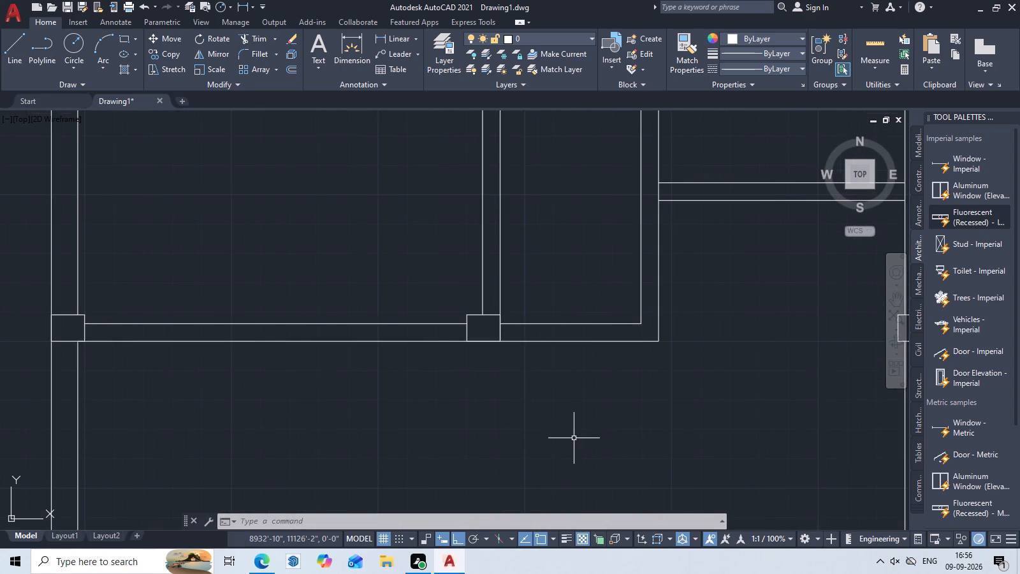
{"action": "scroll", "coordinate": [574, 438], "scroll_direction": "down", "scroll_amount": 1}
{"action": "middle_click_drag", "start_coordinate": [531, 335], "coordinate": [472, 143]}
{"action": "scroll", "coordinate": [530, 375], "scroll_direction": "up", "scroll_amount": 3}
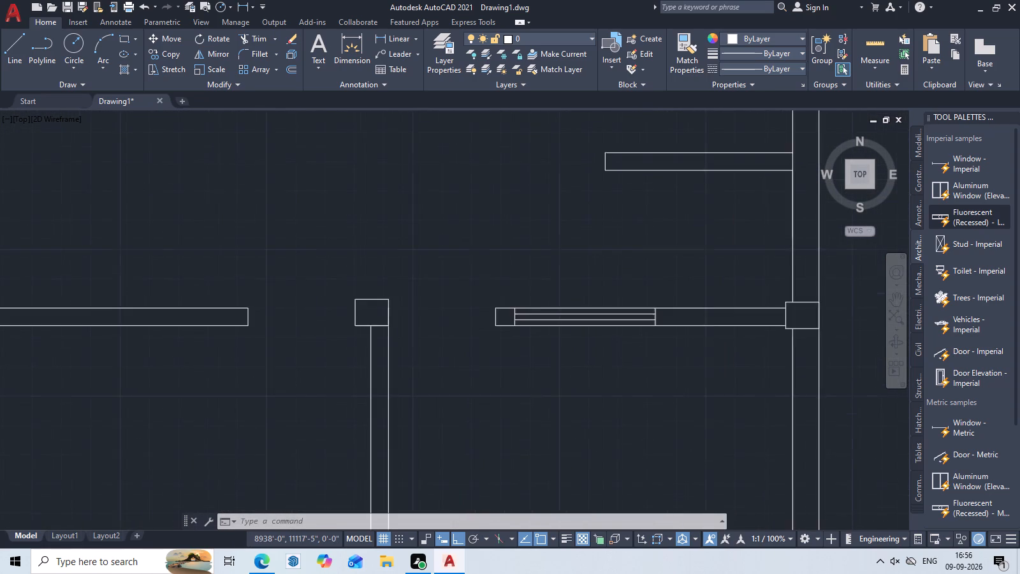
{"action": "middle_click_drag", "start_coordinate": [567, 386], "coordinate": [476, 395]}
{"action": "scroll", "coordinate": [382, 294], "scroll_direction": "up", "scroll_amount": 1}
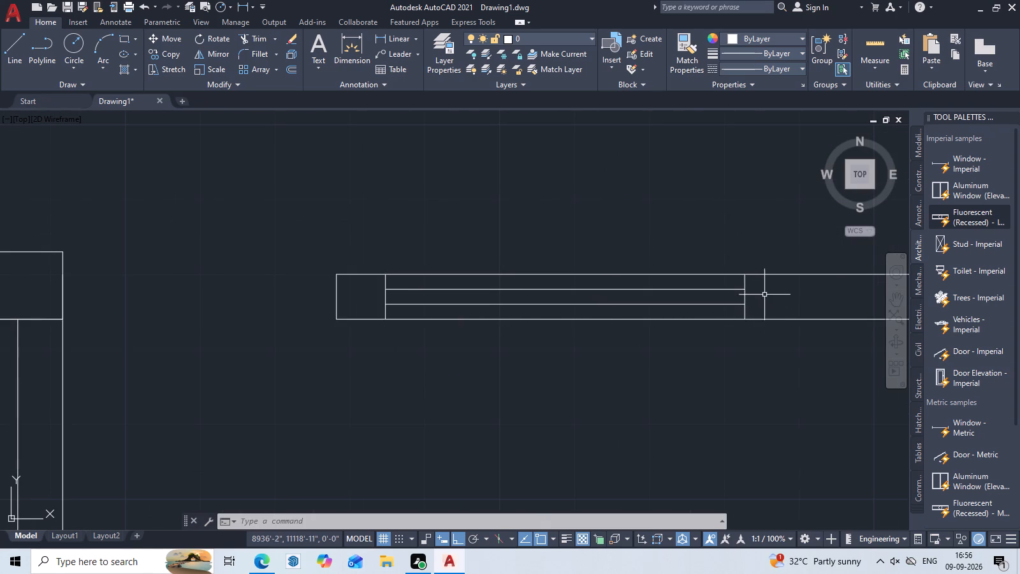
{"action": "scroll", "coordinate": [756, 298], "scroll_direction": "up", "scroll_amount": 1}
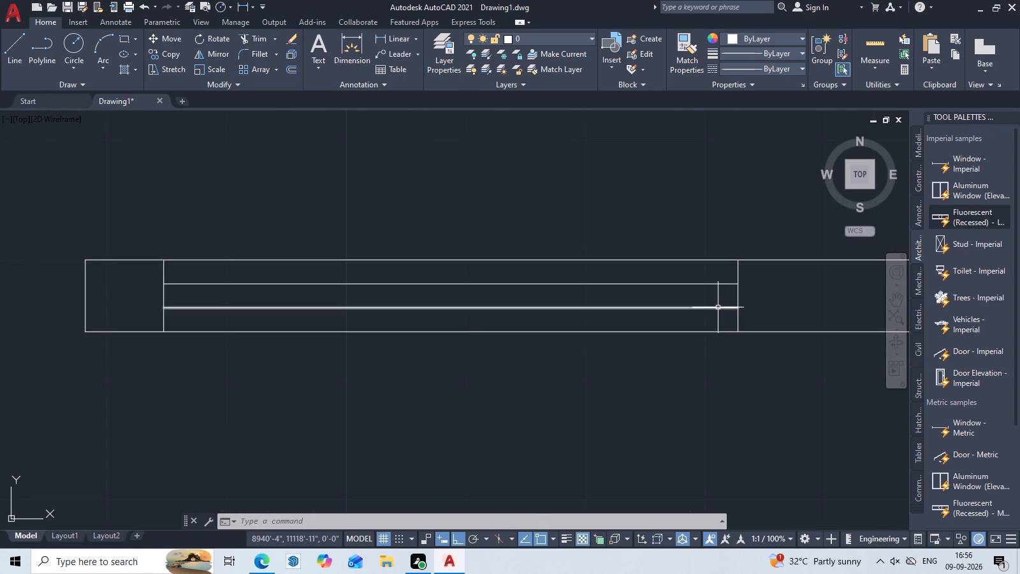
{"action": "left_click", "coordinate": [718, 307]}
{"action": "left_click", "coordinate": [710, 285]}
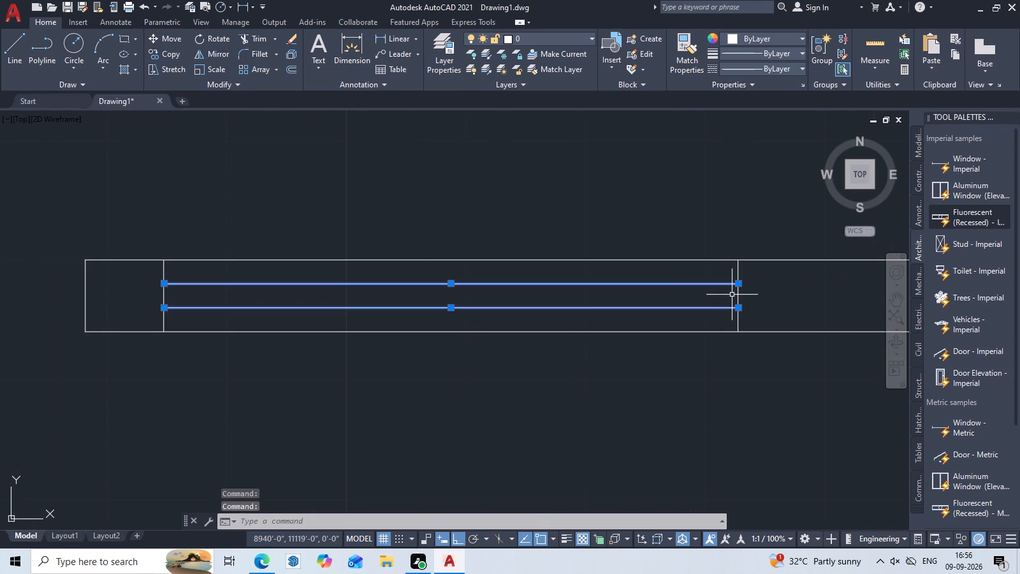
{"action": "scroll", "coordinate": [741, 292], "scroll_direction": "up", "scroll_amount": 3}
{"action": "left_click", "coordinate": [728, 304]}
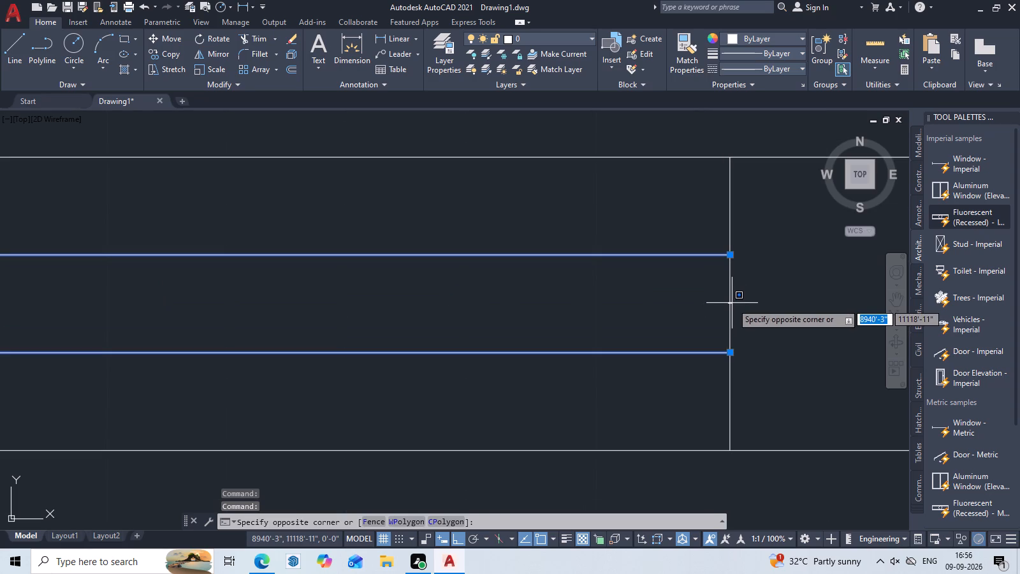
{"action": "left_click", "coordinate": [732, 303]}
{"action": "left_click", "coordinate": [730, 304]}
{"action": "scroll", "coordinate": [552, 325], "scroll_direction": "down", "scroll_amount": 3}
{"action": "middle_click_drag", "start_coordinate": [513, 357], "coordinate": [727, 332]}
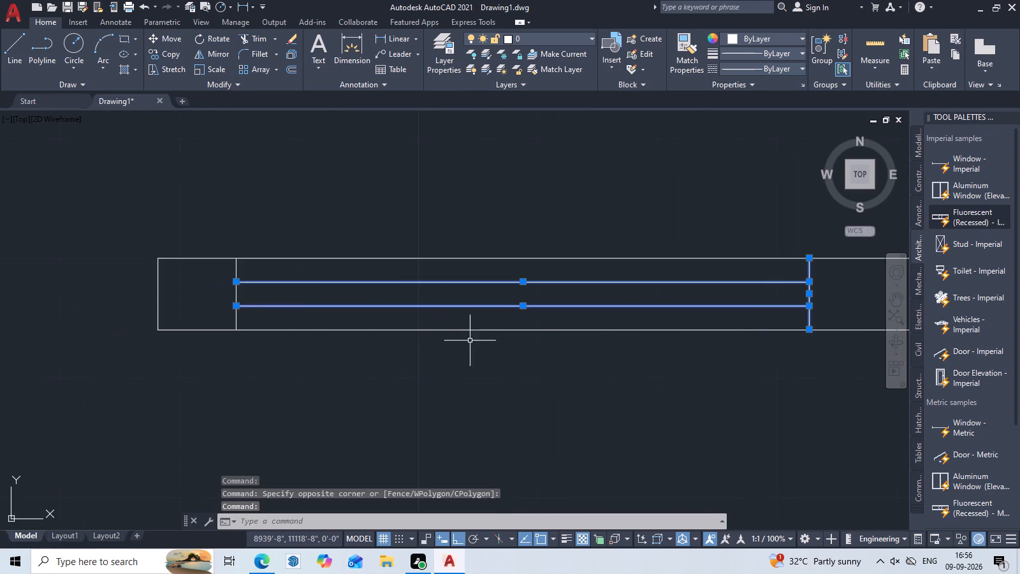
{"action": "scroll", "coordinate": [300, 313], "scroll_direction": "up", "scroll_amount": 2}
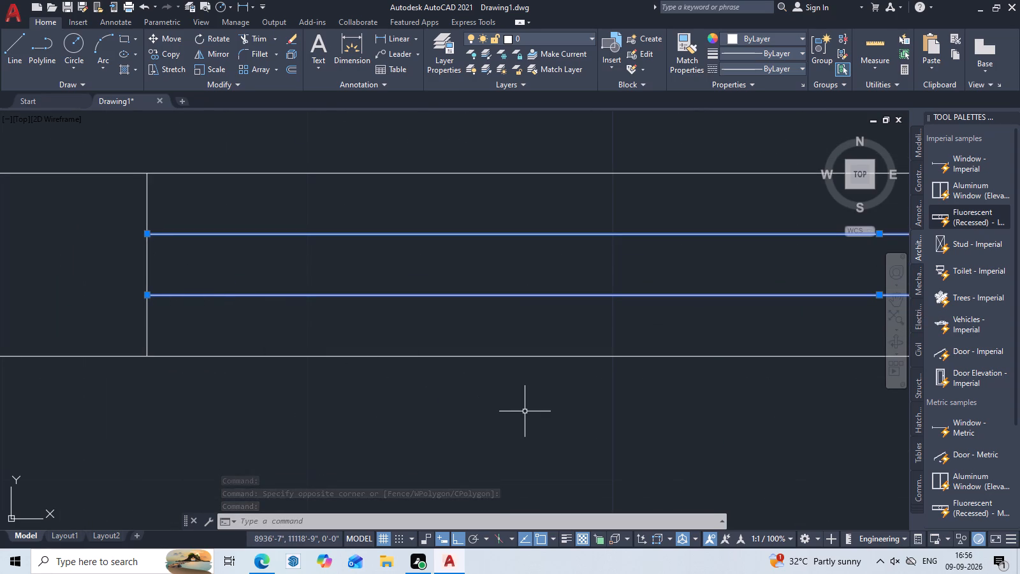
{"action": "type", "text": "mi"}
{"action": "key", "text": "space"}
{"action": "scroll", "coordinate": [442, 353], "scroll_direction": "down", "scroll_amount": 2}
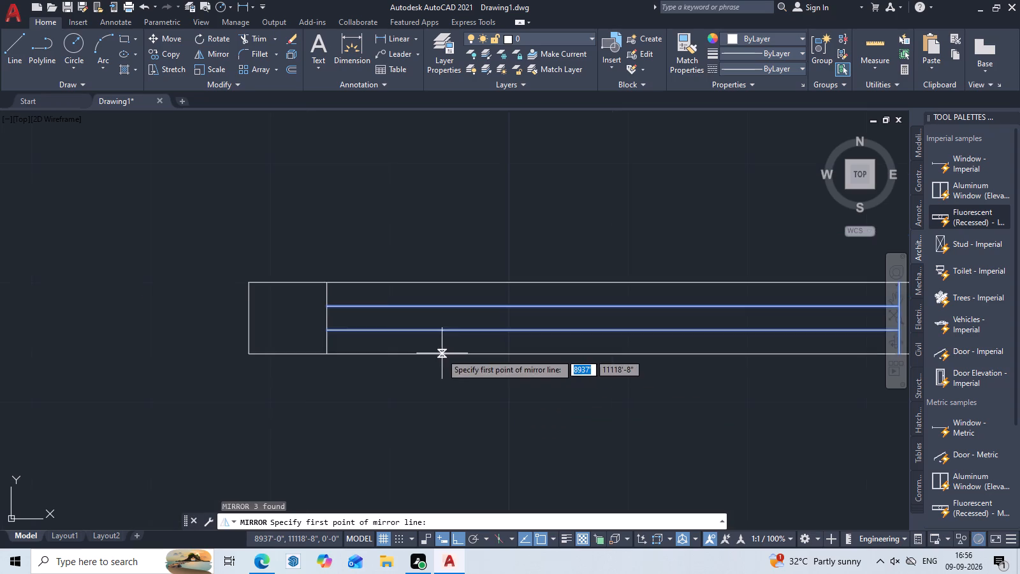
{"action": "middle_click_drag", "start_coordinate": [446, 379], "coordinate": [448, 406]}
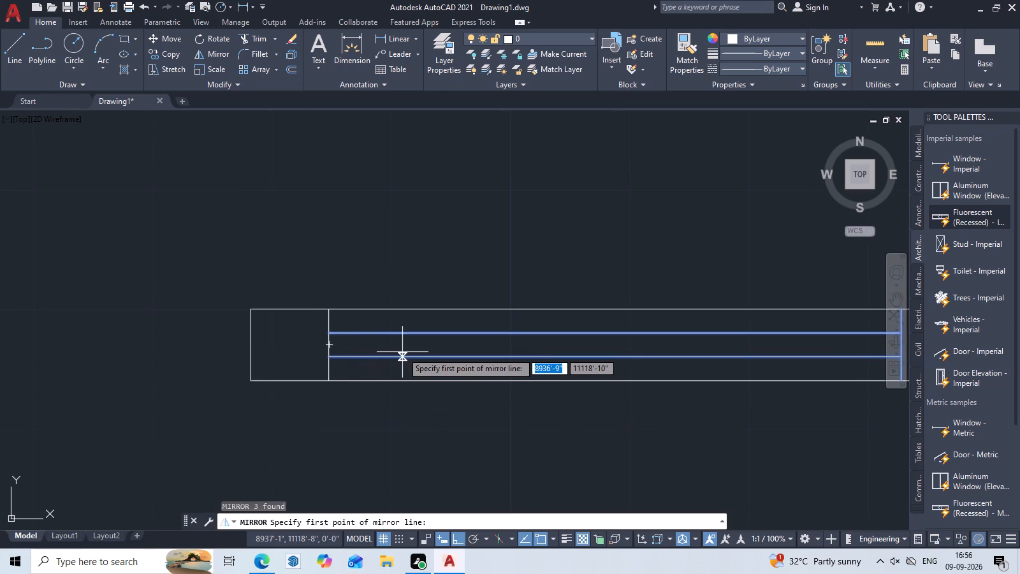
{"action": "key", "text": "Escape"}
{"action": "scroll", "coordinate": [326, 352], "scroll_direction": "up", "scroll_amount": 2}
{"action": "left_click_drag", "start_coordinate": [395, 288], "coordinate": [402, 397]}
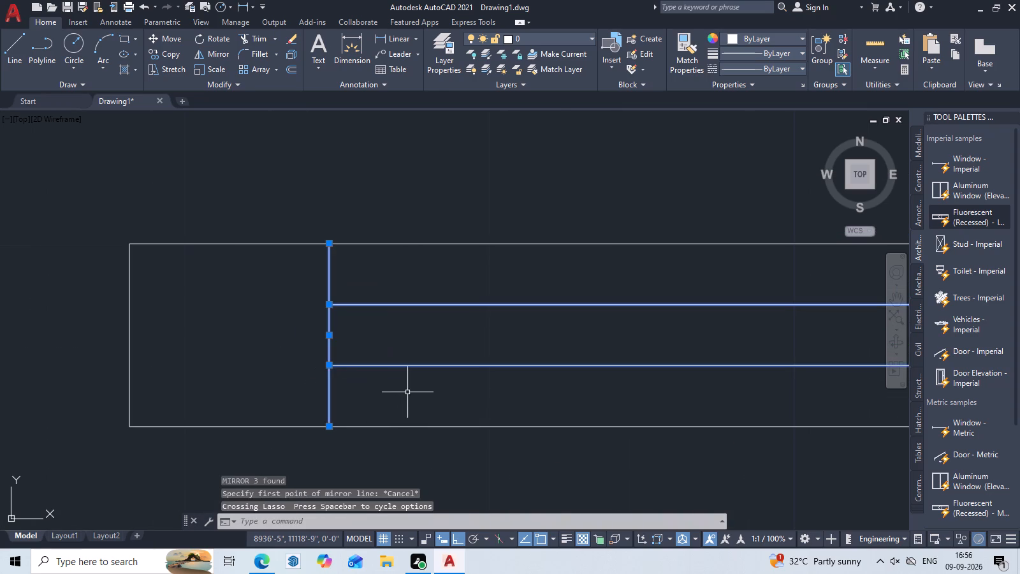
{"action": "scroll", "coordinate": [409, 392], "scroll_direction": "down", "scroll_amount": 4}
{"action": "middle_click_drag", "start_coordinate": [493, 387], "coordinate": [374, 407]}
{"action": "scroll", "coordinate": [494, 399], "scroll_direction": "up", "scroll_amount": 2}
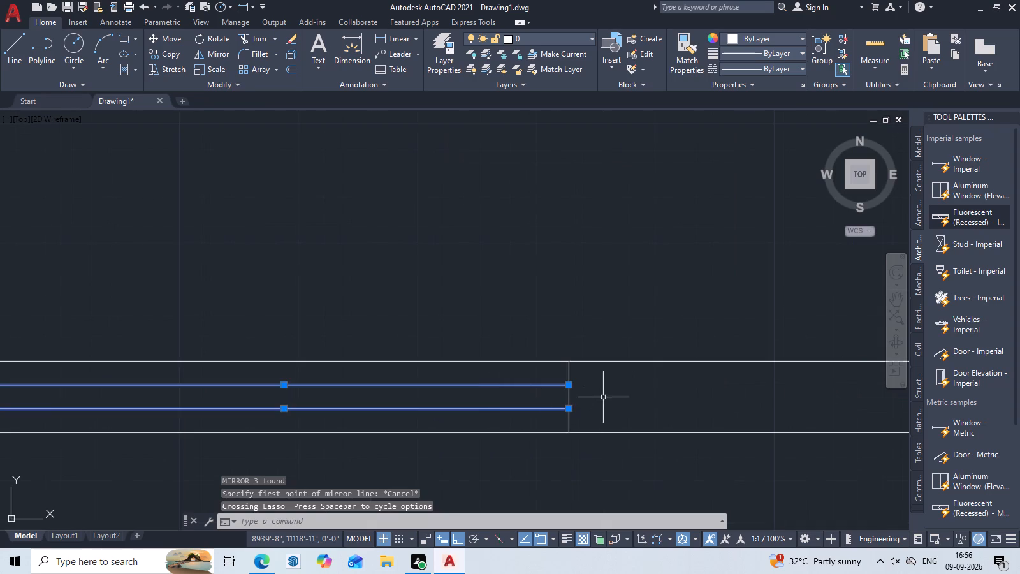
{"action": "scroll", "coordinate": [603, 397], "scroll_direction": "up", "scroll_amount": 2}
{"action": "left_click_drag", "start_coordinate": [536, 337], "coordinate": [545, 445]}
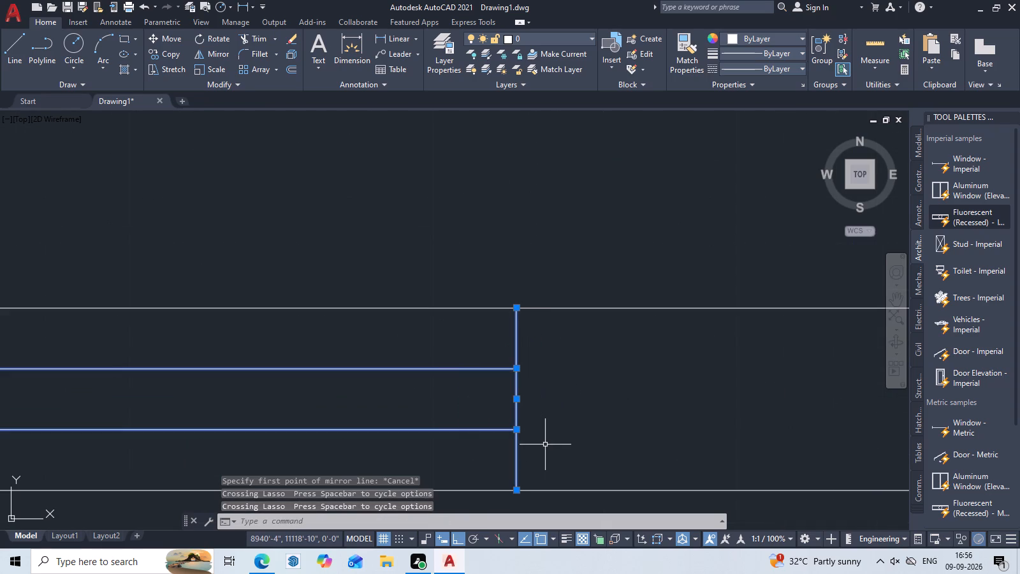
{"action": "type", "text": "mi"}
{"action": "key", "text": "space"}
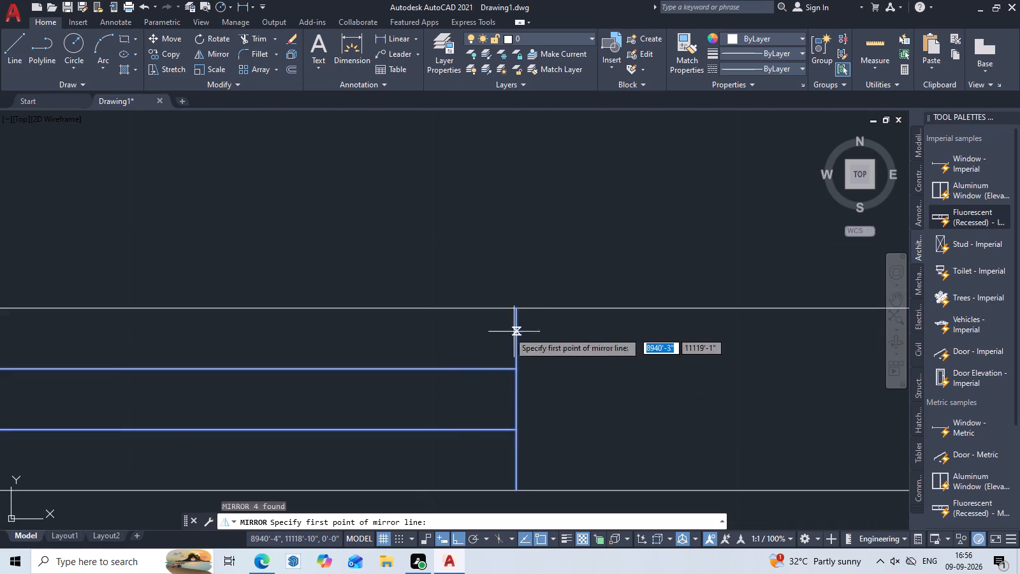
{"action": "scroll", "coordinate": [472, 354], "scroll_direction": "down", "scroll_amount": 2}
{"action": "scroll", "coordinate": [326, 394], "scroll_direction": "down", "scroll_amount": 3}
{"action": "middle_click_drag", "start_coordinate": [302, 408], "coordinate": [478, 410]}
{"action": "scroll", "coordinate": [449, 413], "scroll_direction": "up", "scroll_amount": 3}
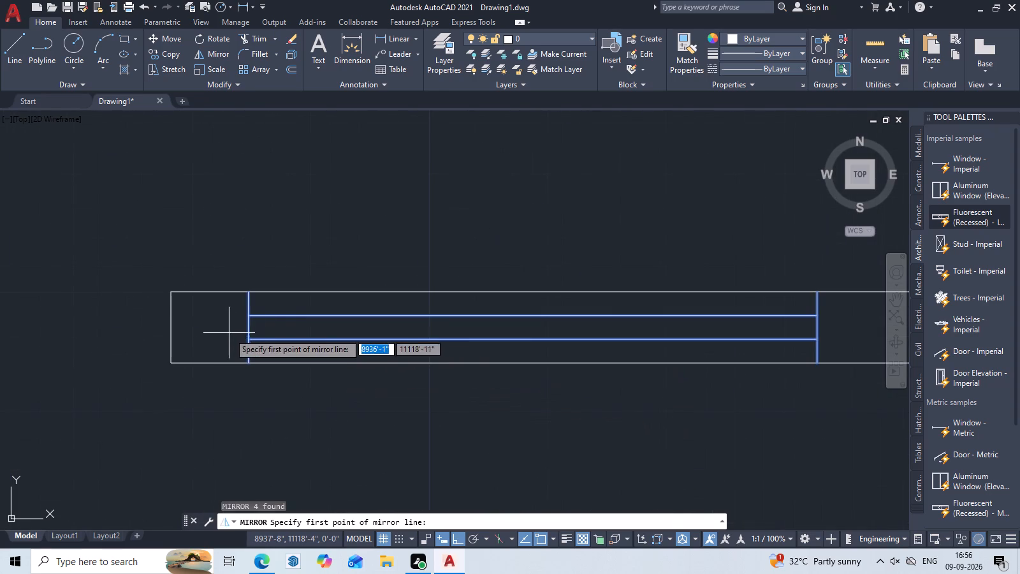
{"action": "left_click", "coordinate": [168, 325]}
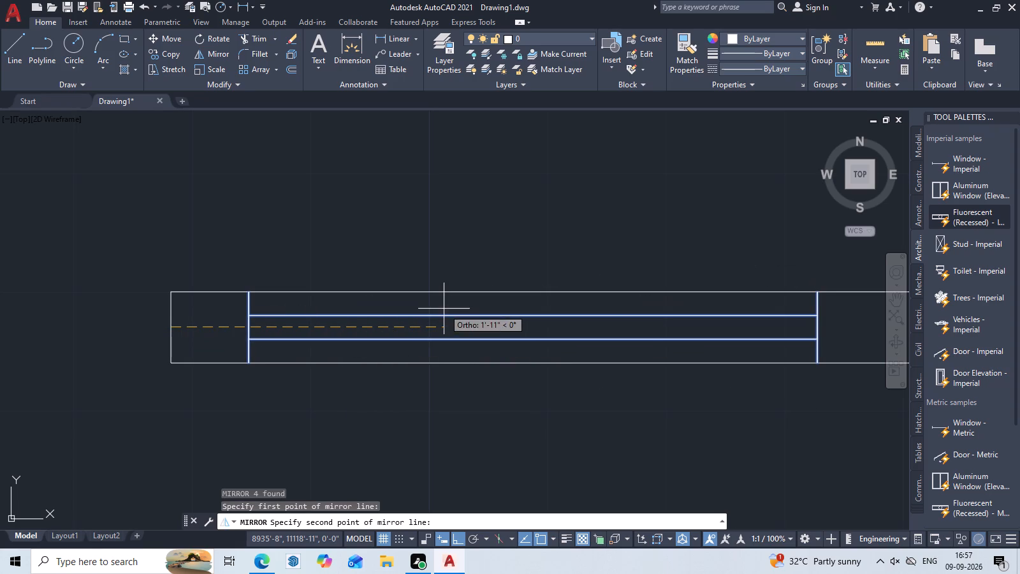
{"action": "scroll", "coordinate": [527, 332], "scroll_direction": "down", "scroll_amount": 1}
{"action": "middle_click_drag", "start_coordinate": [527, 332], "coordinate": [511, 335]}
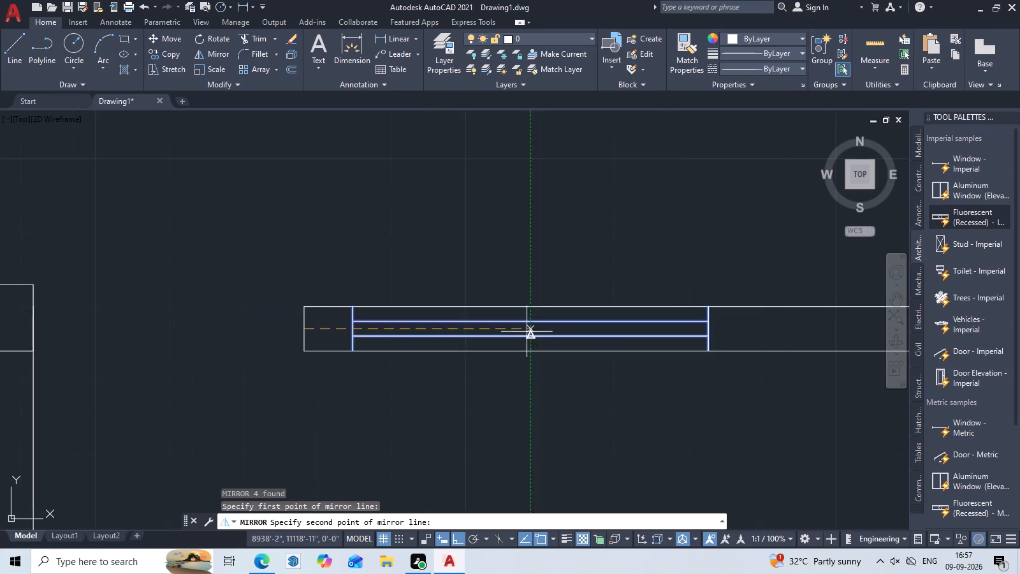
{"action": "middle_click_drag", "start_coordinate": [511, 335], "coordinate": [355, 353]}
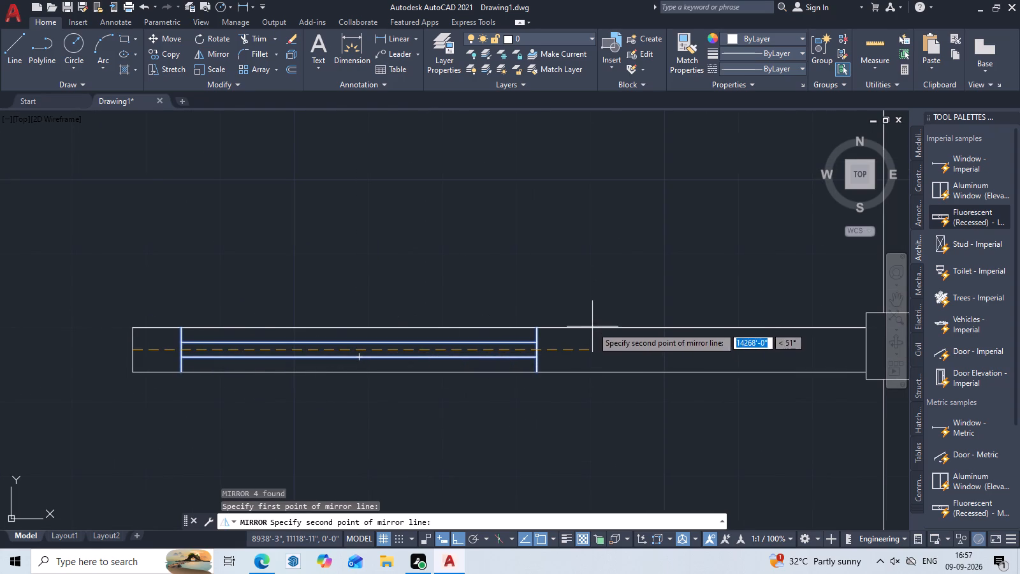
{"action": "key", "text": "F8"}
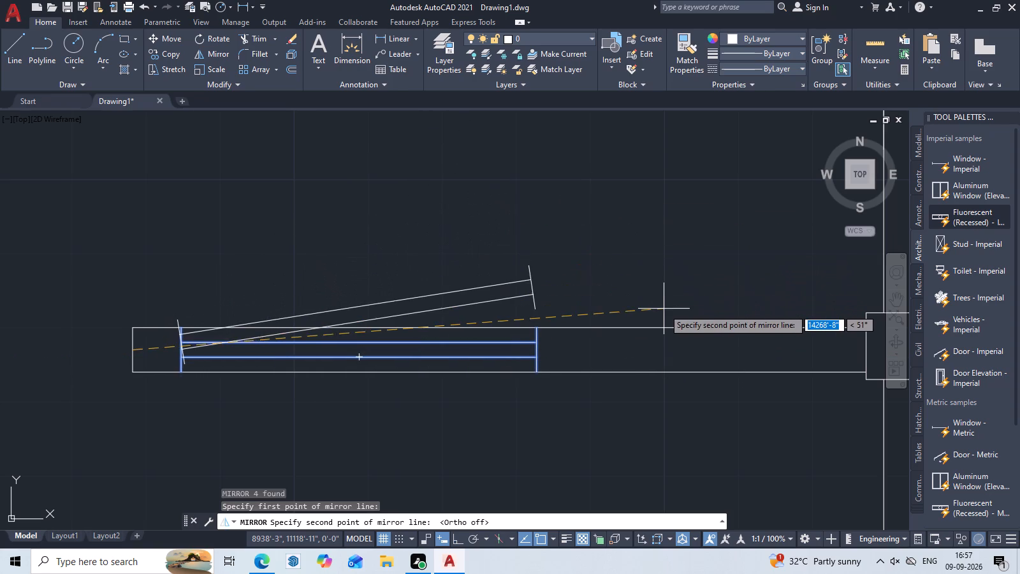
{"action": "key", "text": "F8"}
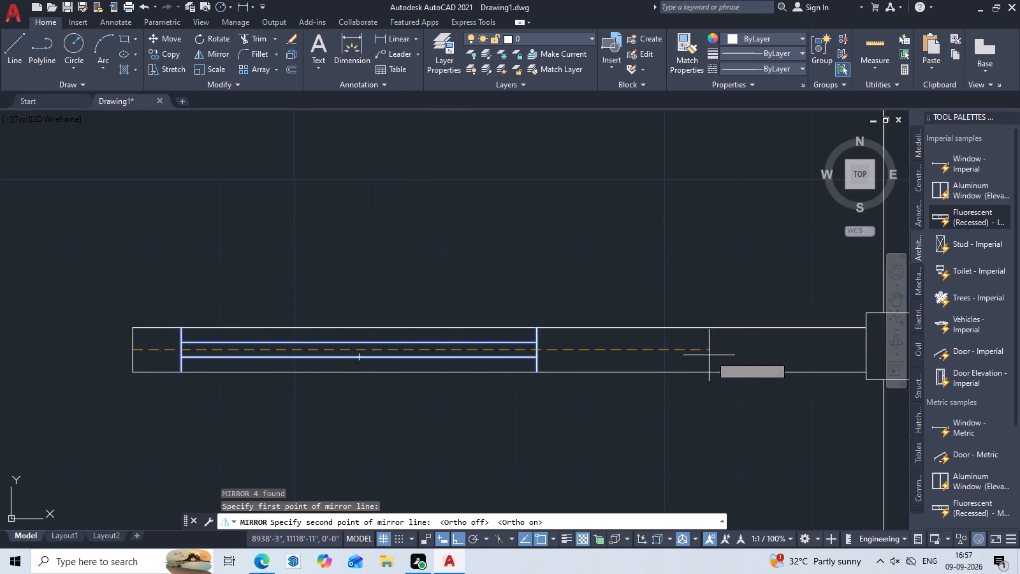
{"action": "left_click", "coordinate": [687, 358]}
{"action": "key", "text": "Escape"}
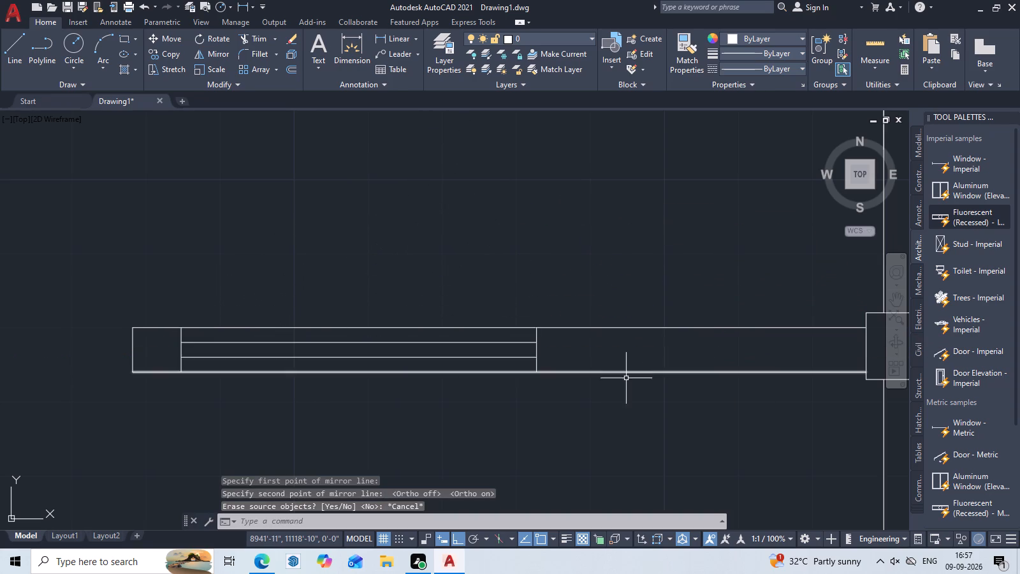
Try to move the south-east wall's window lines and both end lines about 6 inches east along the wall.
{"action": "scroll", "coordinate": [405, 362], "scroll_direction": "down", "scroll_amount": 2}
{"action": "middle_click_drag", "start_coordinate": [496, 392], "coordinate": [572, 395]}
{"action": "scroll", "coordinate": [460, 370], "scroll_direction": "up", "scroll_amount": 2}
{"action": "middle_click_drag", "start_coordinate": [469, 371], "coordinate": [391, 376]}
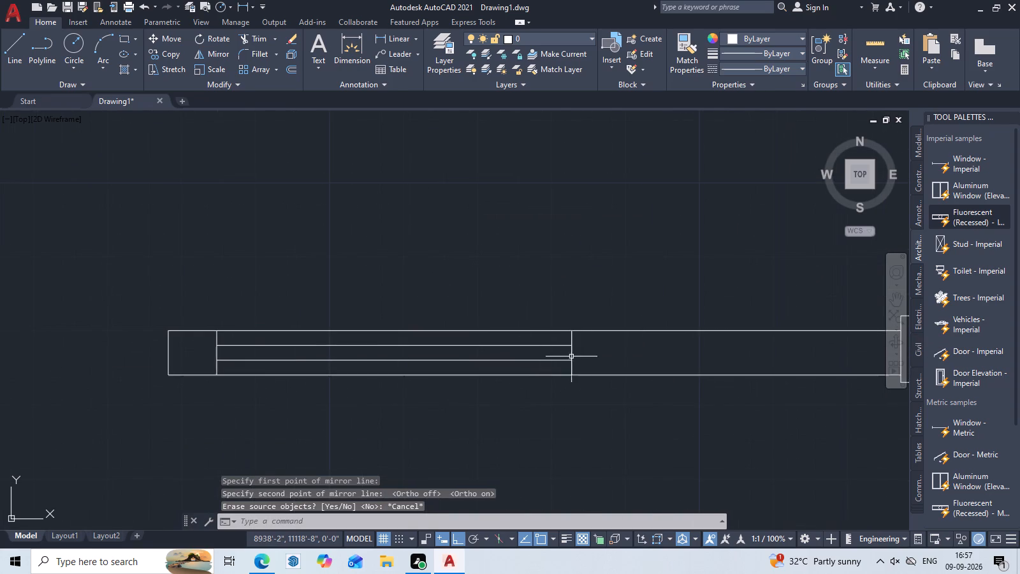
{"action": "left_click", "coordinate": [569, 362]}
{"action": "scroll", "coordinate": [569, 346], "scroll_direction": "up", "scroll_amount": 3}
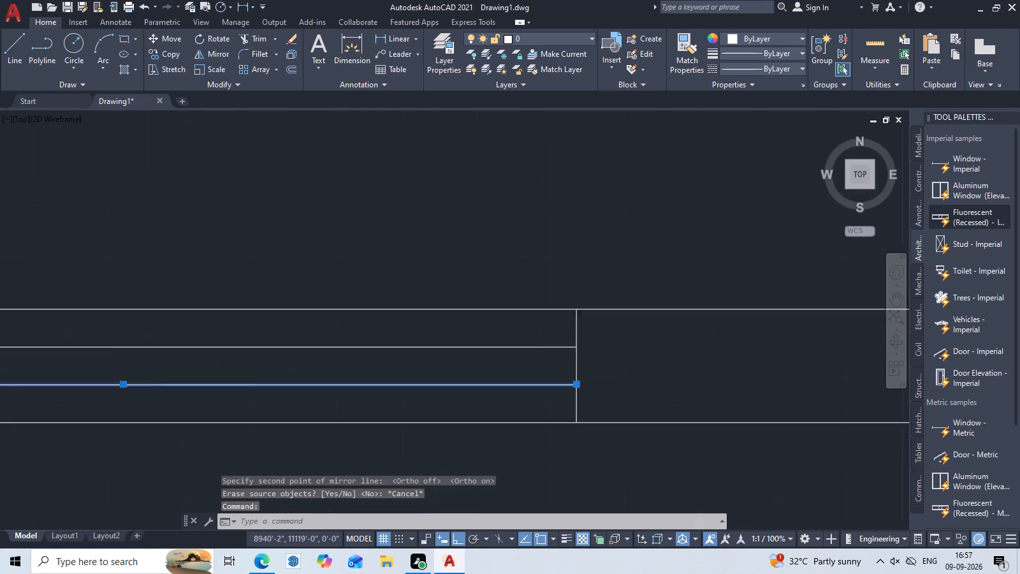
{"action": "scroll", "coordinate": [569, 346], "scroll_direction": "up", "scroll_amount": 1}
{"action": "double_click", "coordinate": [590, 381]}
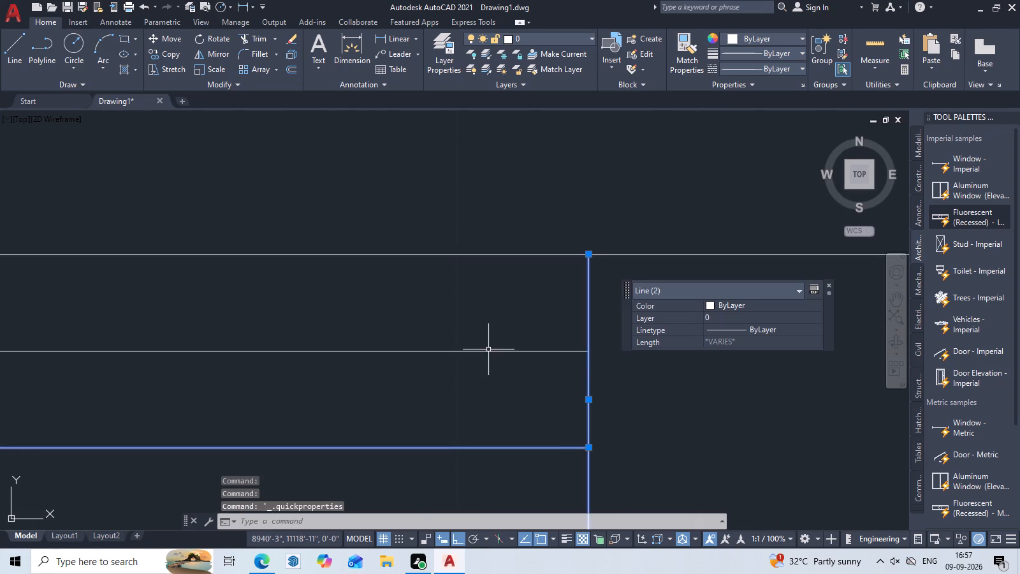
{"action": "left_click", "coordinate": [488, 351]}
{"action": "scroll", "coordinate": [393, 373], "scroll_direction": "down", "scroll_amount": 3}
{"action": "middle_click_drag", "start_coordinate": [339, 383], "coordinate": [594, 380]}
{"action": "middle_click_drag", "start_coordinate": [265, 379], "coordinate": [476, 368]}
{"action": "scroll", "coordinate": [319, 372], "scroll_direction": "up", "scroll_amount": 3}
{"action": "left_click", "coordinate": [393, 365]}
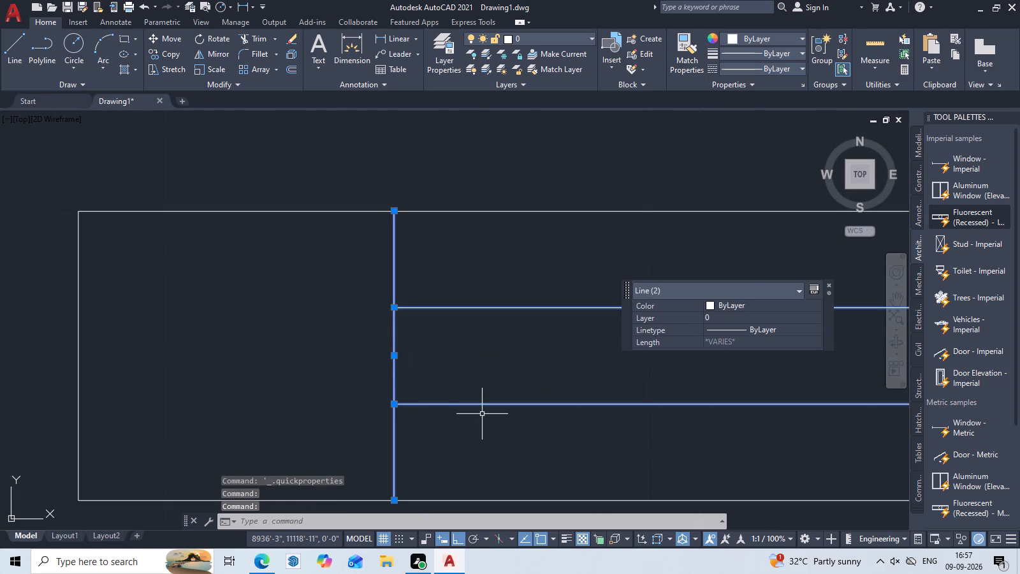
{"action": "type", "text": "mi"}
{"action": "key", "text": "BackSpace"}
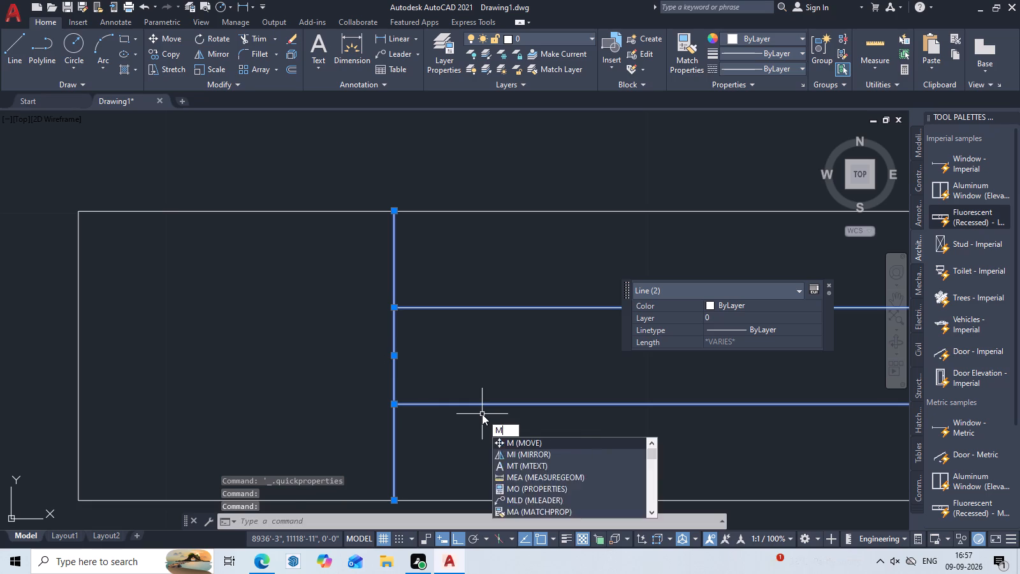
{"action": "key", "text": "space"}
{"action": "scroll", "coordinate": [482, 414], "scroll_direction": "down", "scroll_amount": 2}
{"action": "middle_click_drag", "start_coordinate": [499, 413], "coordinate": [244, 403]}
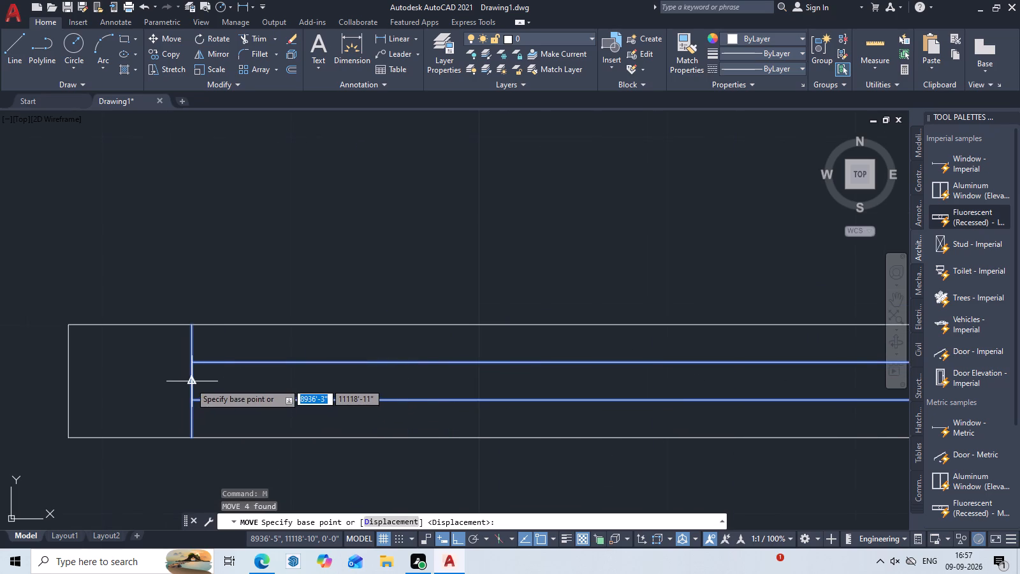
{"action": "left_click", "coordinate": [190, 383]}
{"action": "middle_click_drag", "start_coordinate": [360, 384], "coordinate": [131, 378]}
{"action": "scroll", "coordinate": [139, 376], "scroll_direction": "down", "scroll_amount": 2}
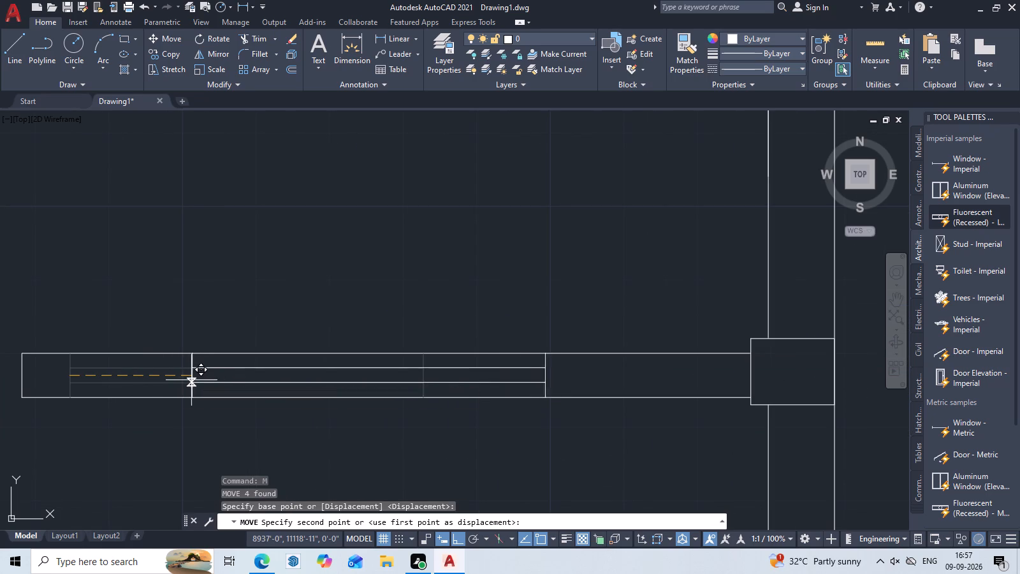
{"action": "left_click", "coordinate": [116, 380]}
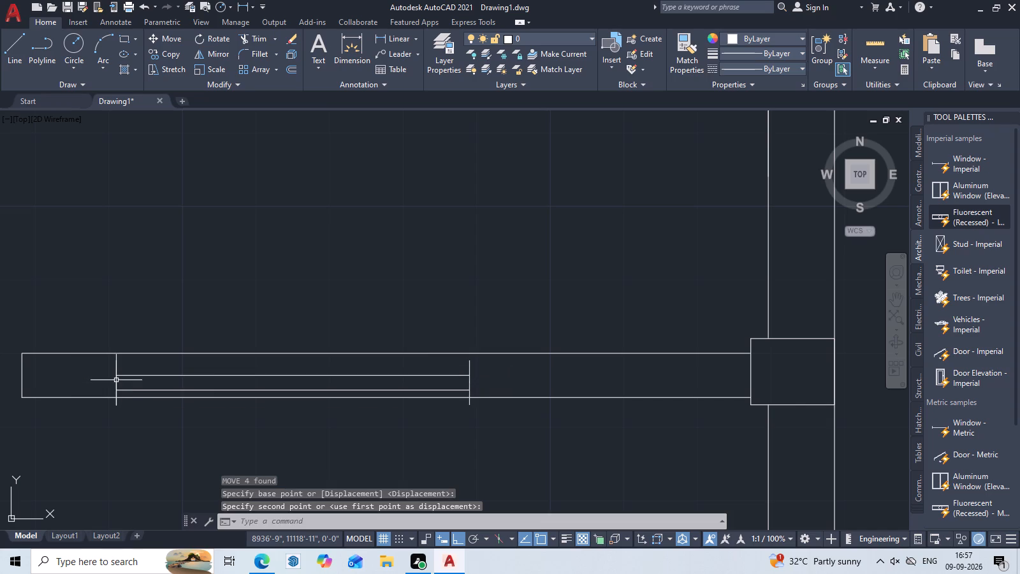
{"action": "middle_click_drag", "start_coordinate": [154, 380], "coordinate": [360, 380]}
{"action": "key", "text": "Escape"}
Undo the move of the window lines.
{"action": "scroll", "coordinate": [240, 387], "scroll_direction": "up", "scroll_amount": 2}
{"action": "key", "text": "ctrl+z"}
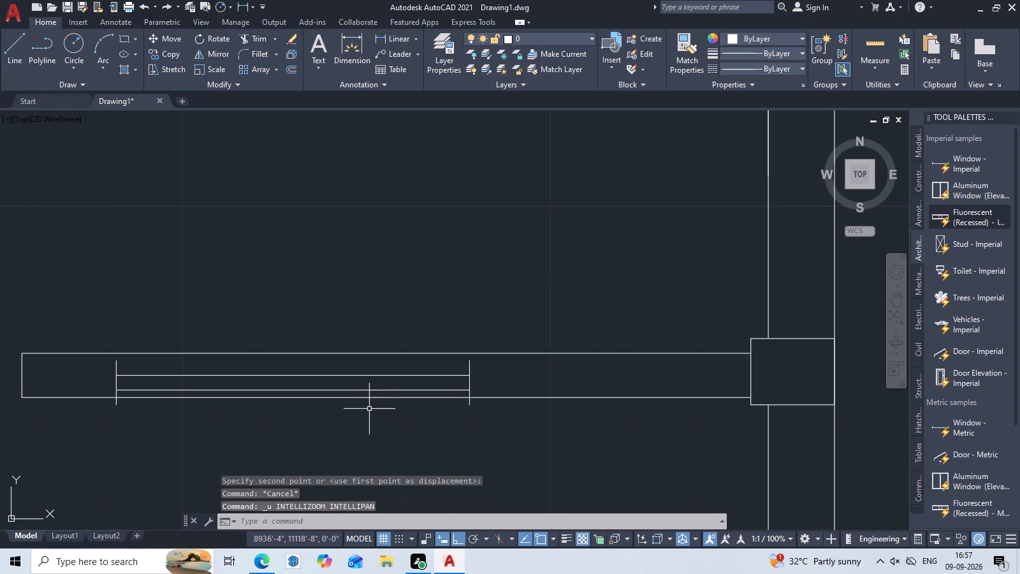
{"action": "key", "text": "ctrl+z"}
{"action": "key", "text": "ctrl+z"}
Examine the walls, openings and columns around the central hall and the north-west room's south wall.
{"action": "scroll", "coordinate": [369, 409], "scroll_direction": "down", "scroll_amount": 8}
{"action": "middle_click_drag", "start_coordinate": [384, 429], "coordinate": [405, 429]}
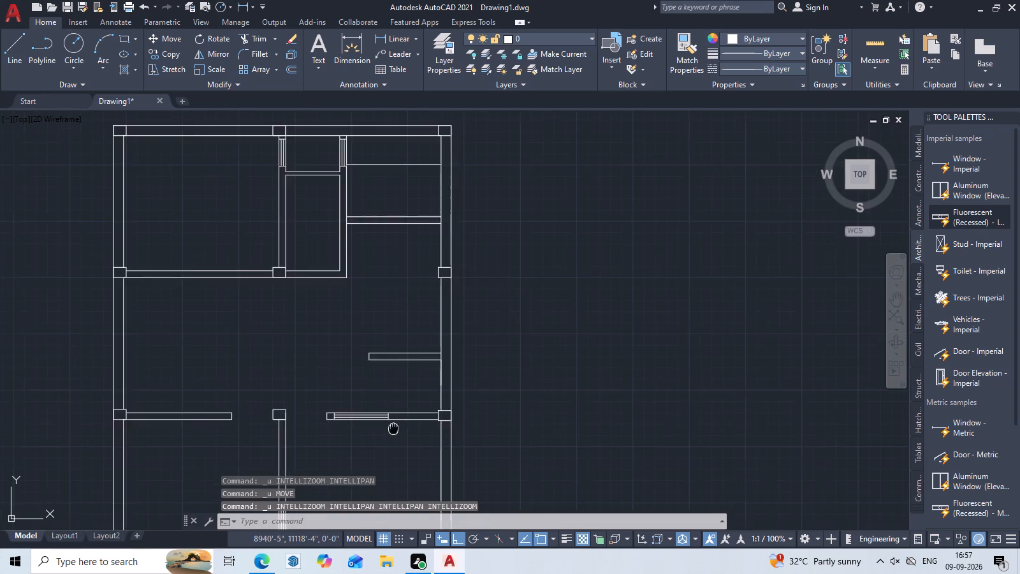
{"action": "middle_click_drag", "start_coordinate": [405, 429], "coordinate": [549, 418]}
{"action": "scroll", "coordinate": [388, 416], "scroll_direction": "up", "scroll_amount": 2}
{"action": "middle_click_drag", "start_coordinate": [385, 416], "coordinate": [493, 416]}
{"action": "scroll", "coordinate": [493, 416], "scroll_direction": "down", "scroll_amount": 1}
{"action": "middle_click_drag", "start_coordinate": [547, 425], "coordinate": [366, 484]}
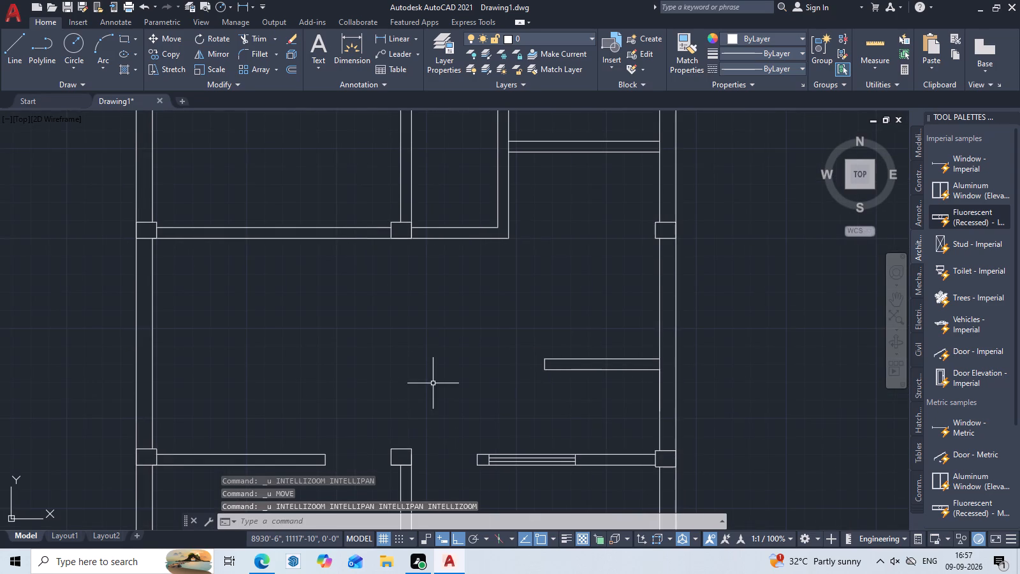
{"action": "middle_click", "coordinate": [433, 383]}
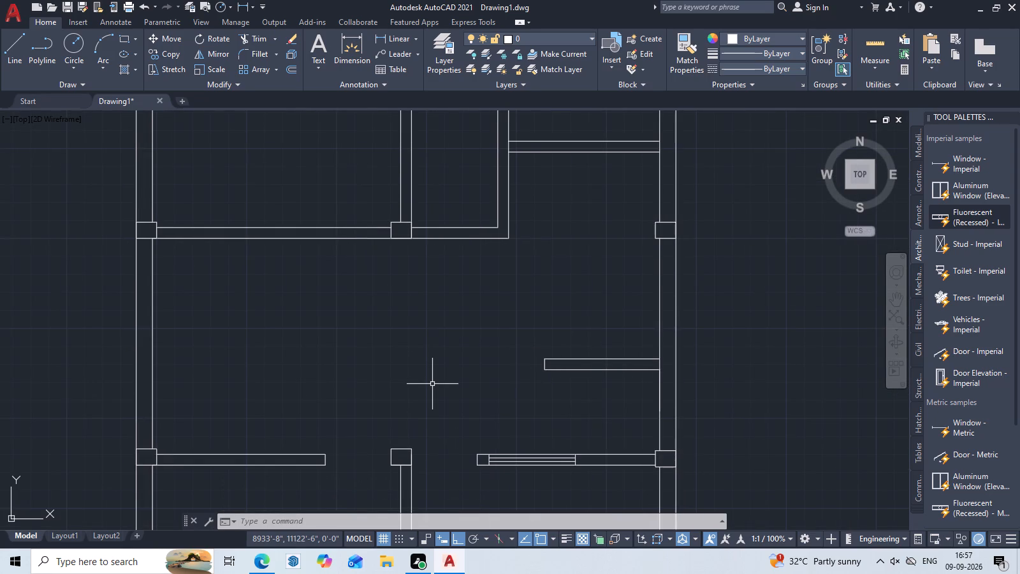
{"action": "middle_click_drag", "start_coordinate": [379, 251], "coordinate": [384, 288]}
{"action": "scroll", "coordinate": [383, 278], "scroll_direction": "up", "scroll_amount": 2}
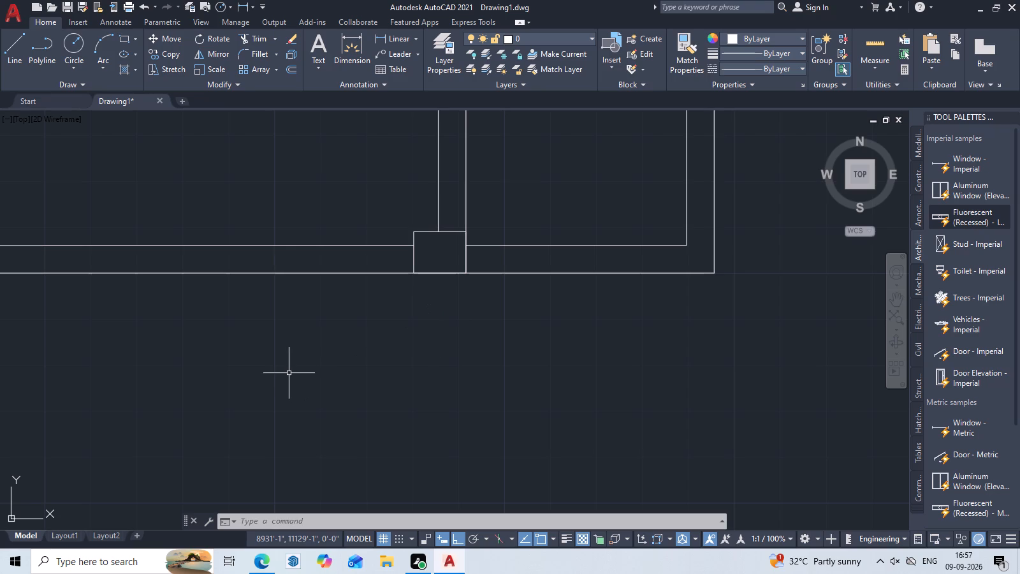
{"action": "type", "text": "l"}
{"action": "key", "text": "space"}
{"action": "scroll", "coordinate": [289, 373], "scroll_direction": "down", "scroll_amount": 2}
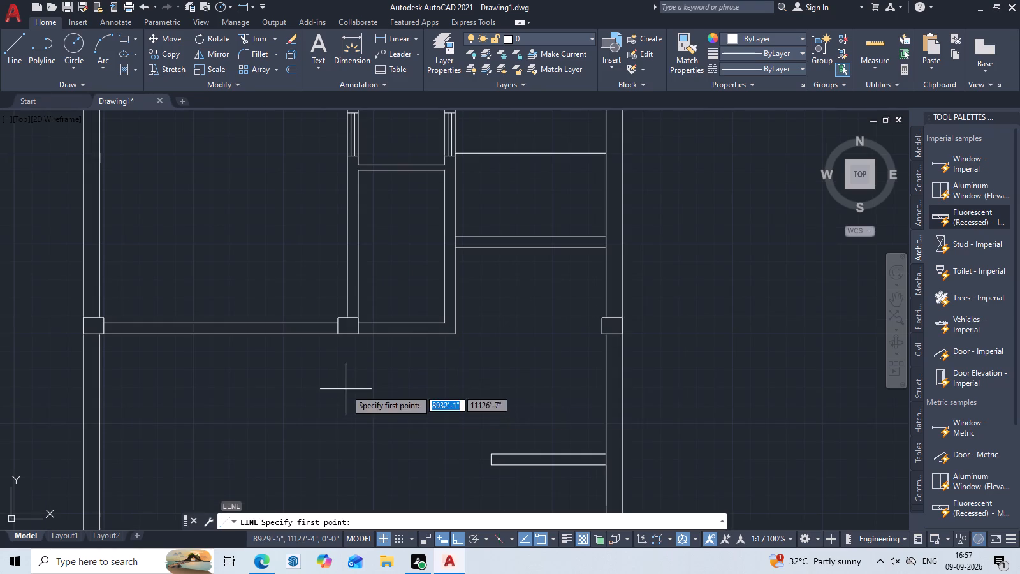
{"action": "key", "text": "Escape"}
Explode the column at the east end of the north-west room's south wall.
{"action": "scroll", "coordinate": [341, 332], "scroll_direction": "up", "scroll_amount": 2}
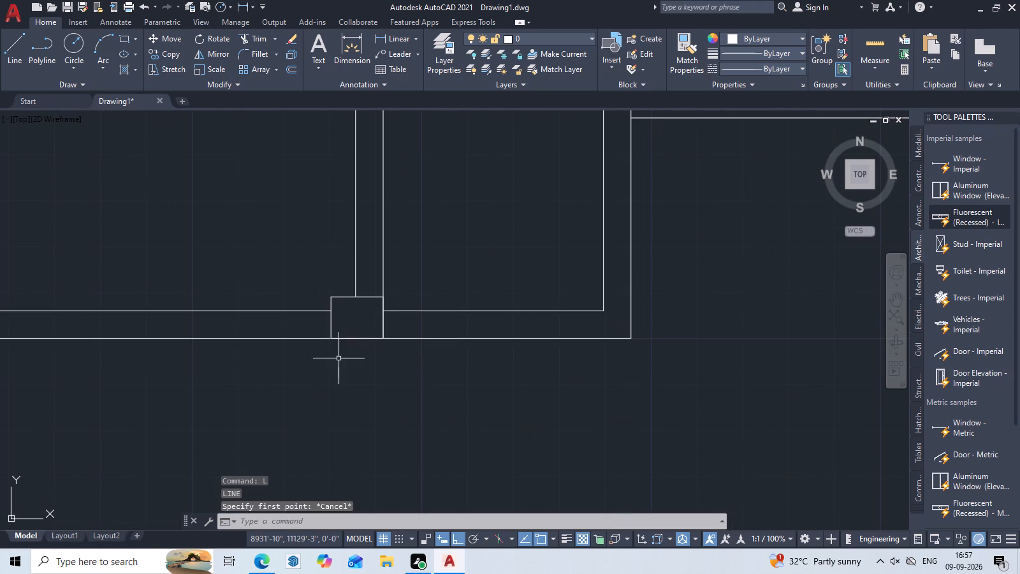
{"action": "left_click", "coordinate": [330, 328]}
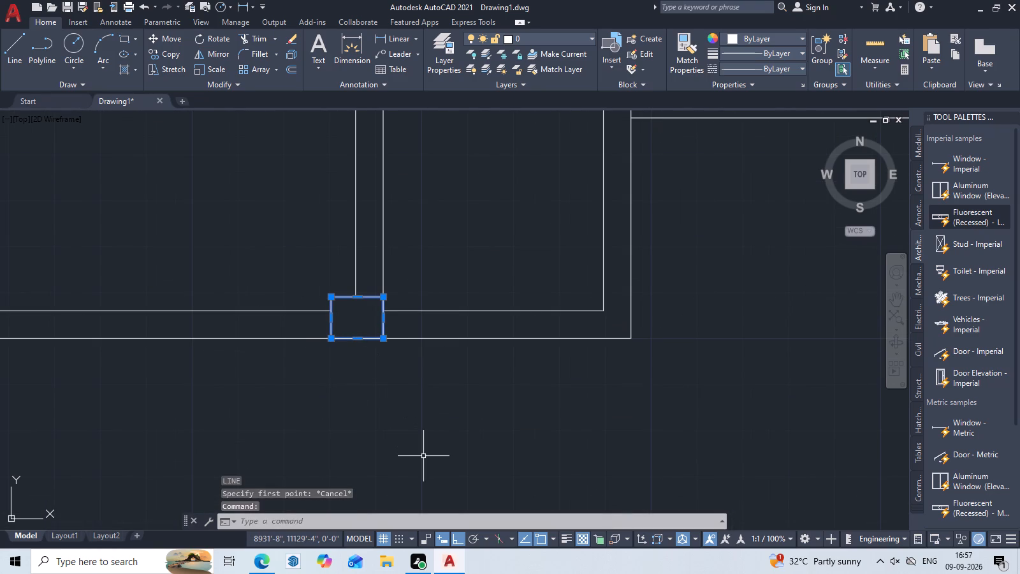
{"action": "key", "text": "x"}
{"action": "key", "text": "space"}
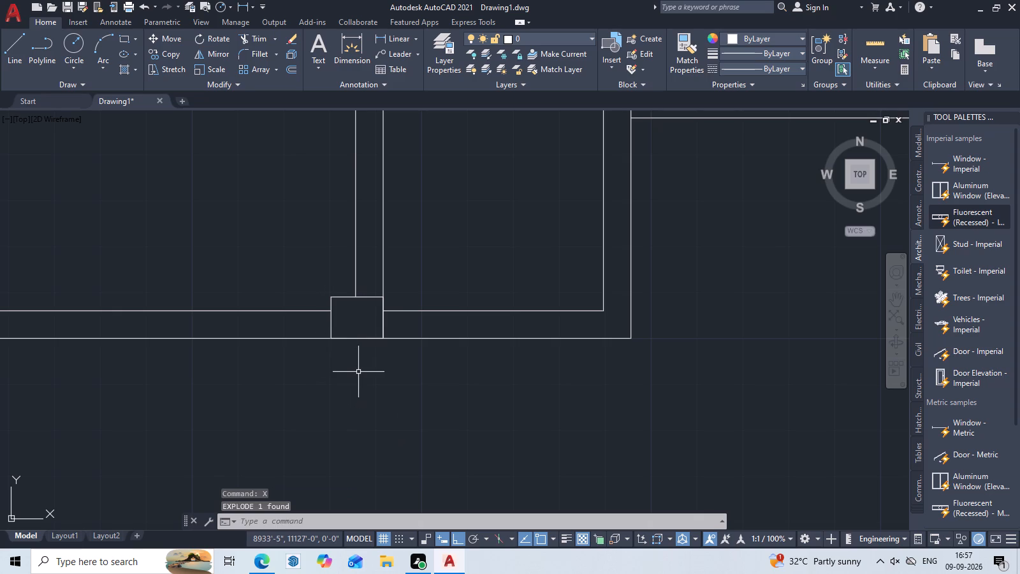
Offset the exploded column's west edge 2'8" to the west, across the north-west room's south wall.
{"action": "type", "text": "o"}
{"action": "key", "text": "space"}
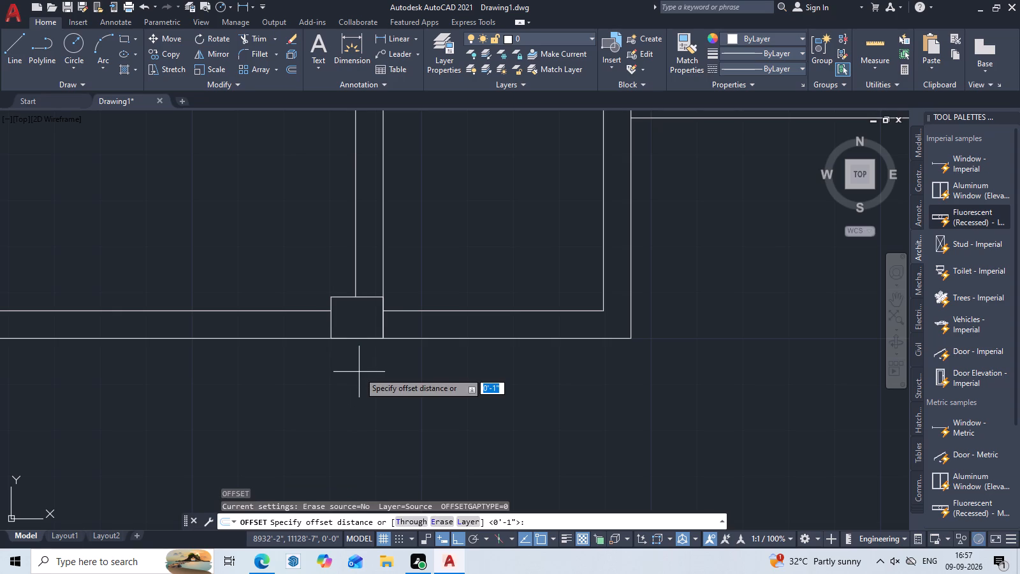
{"action": "key", "text": "2"}
{"action": "key", "text": "apostrophe"}
{"action": "key", "text": "8"}
{"action": "key", "text": "shift+quotedbl"}
{"action": "key", "text": "space"}
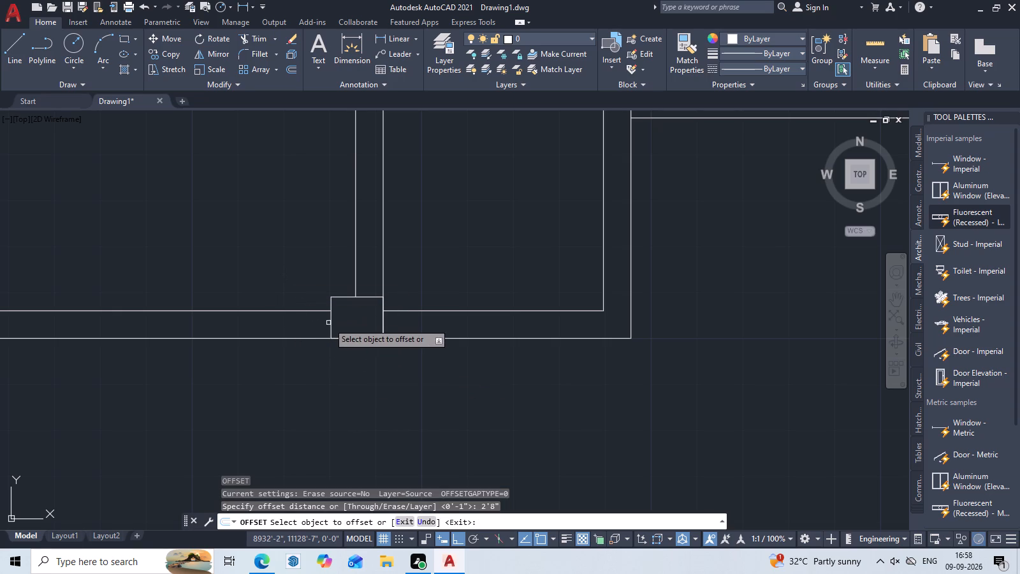
{"action": "left_click", "coordinate": [331, 321]}
{"action": "left_click", "coordinate": [115, 329]}
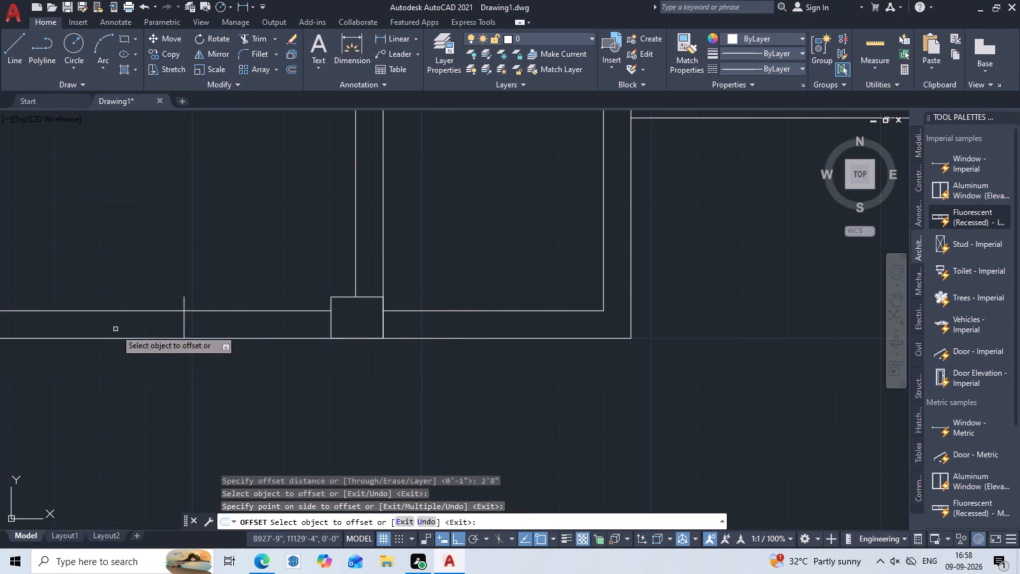
{"action": "middle_click_drag", "start_coordinate": [256, 426], "coordinate": [379, 438]}
{"action": "key", "text": "Escape"}
Trim the offset line and the wall lines between it and the column to open a doorway in the north-west room's south wall.
{"action": "type", "text": "tr"}
{"action": "key", "text": "space"}
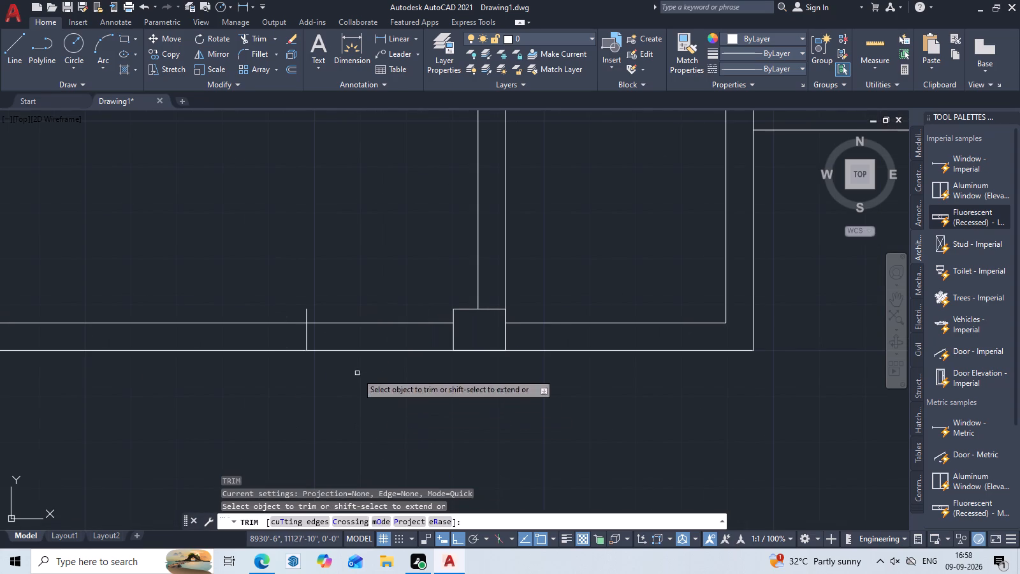
{"action": "left_click", "coordinate": [305, 320]}
{"action": "left_click_drag", "start_coordinate": [347, 318], "coordinate": [348, 330]}
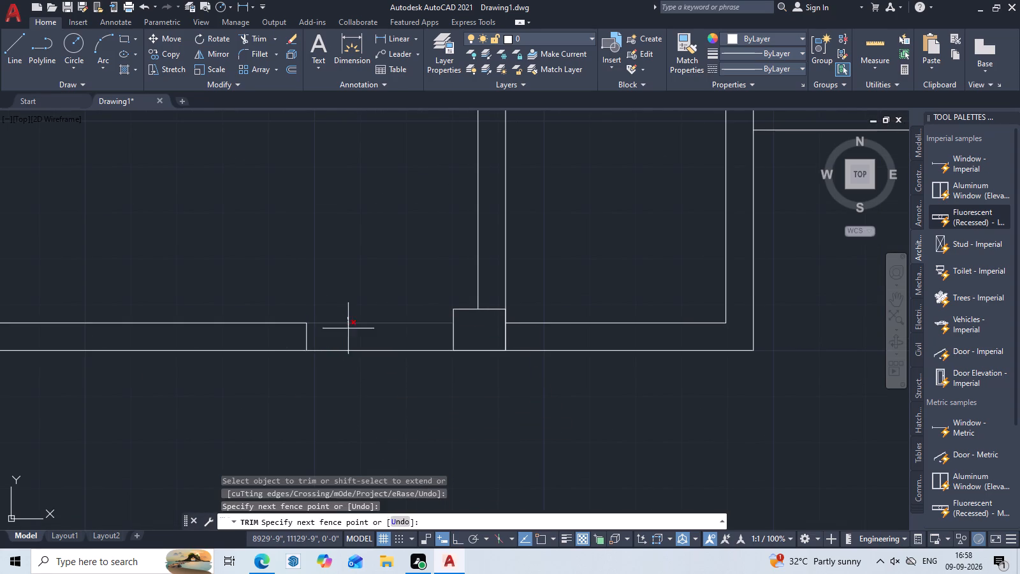
{"action": "left_click_drag", "start_coordinate": [348, 330], "coordinate": [351, 371]}
{"action": "scroll", "coordinate": [353, 371], "scroll_direction": "down", "scroll_amount": 4}
{"action": "middle_click_drag", "start_coordinate": [372, 387], "coordinate": [324, 415]}
{"action": "key", "text": "Escape"}
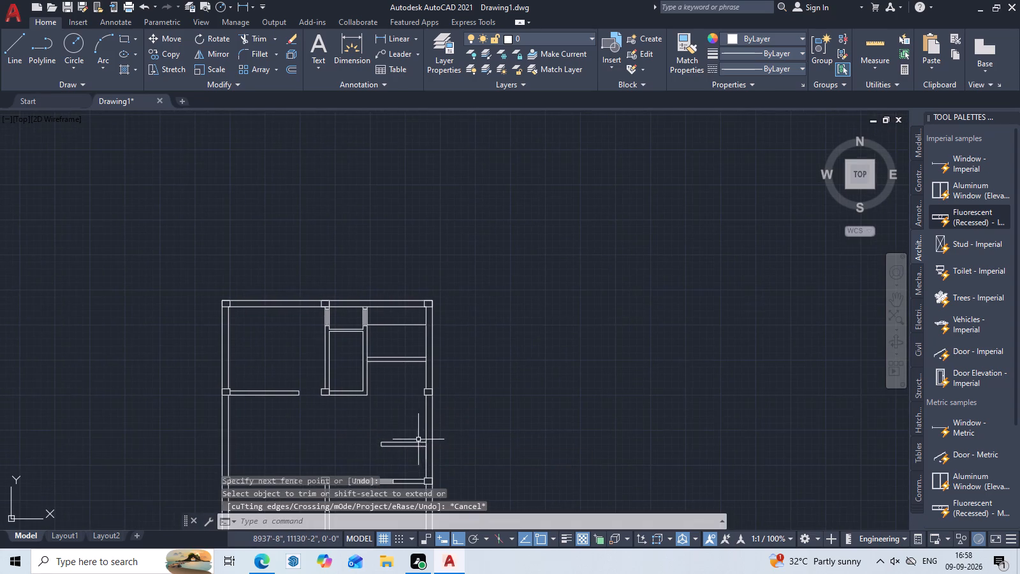
Draw a short line across the narrow north-central room's south wall, from its inner south-east corner to the outer face.
{"action": "middle_click_drag", "start_coordinate": [381, 432], "coordinate": [453, 372]}
{"action": "scroll", "coordinate": [422, 381], "scroll_direction": "up", "scroll_amount": 2}
{"action": "middle_click_drag", "start_coordinate": [420, 389], "coordinate": [444, 304]}
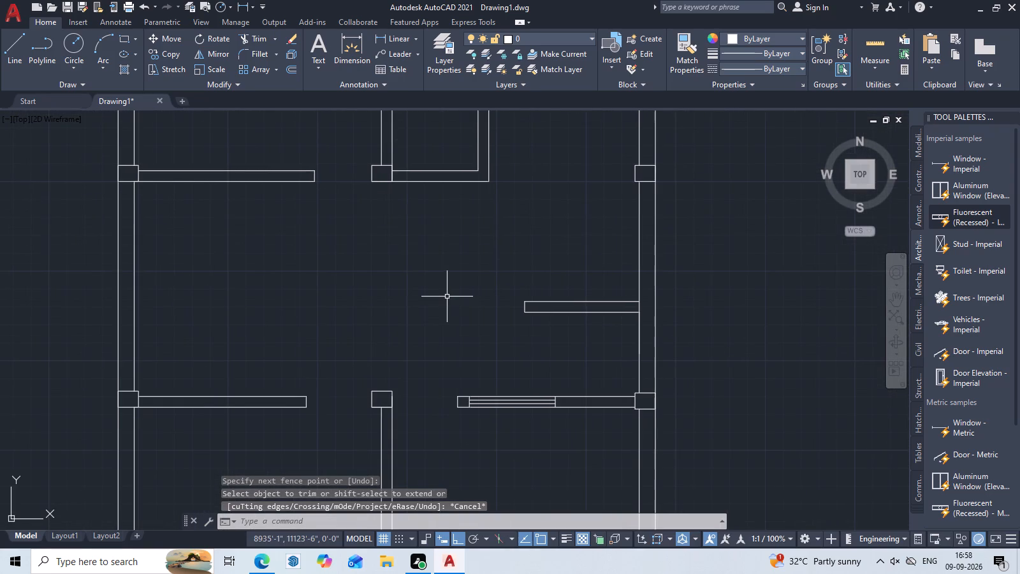
{"action": "middle_click_drag", "start_coordinate": [447, 297], "coordinate": [314, 365]}
{"action": "scroll", "coordinate": [314, 214], "scroll_direction": "up", "scroll_amount": 2}
{"action": "middle_click_drag", "start_coordinate": [339, 310], "coordinate": [385, 312]}
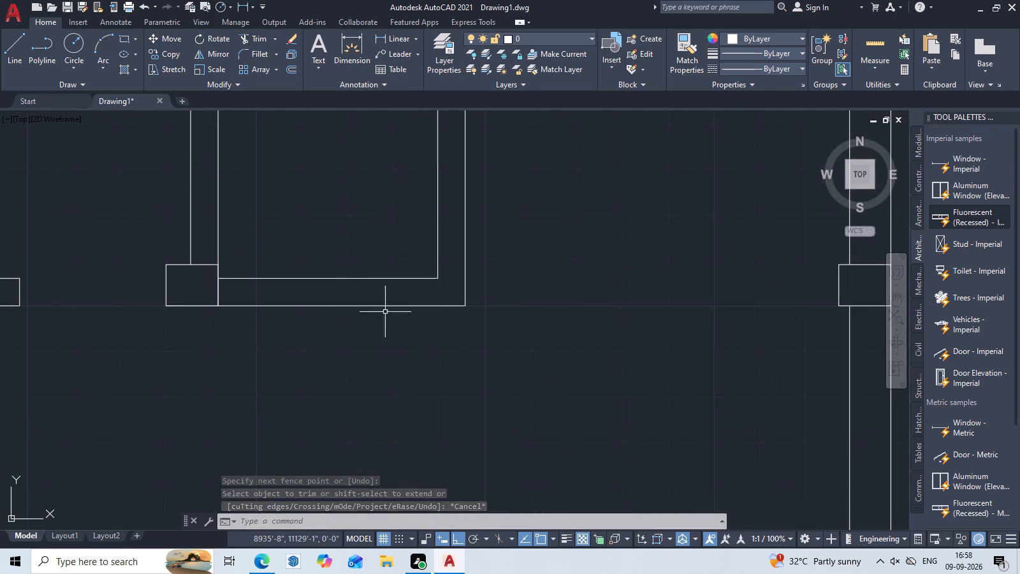
{"action": "type", "text": "l"}
{"action": "key", "text": "space"}
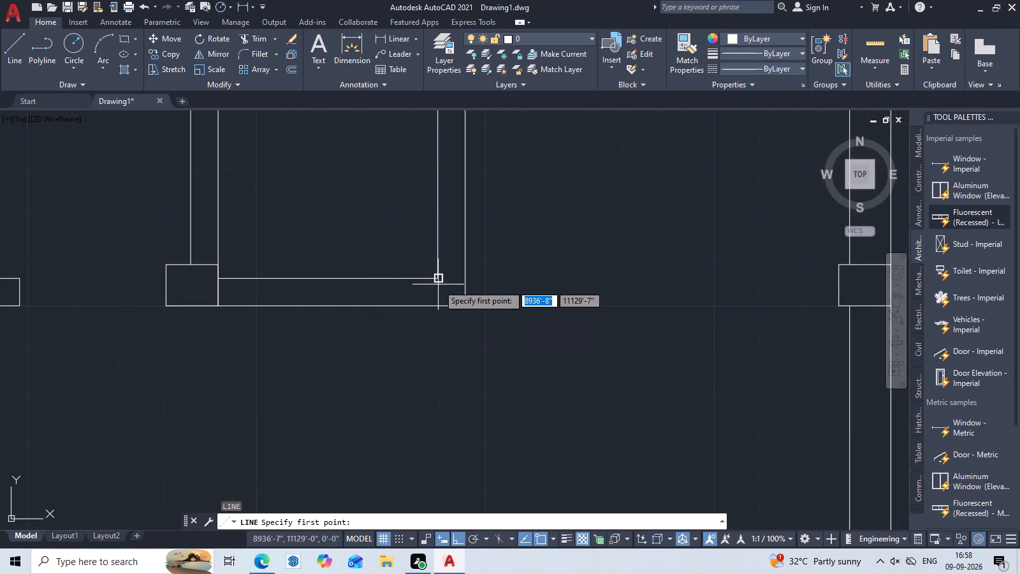
{"action": "left_click", "coordinate": [438, 281]}
{"action": "left_click", "coordinate": [439, 306]}
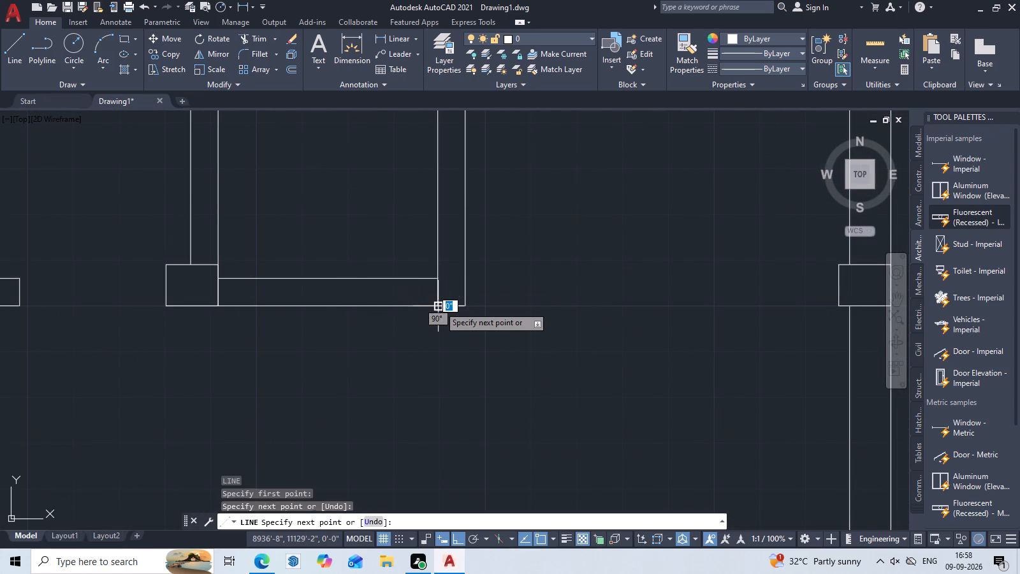
{"action": "key", "text": "Escape"}
Offset the short line 2'4" to the west across the narrow north-central room's south wall.
{"action": "key", "text": "o"}
{"action": "key", "text": "space"}
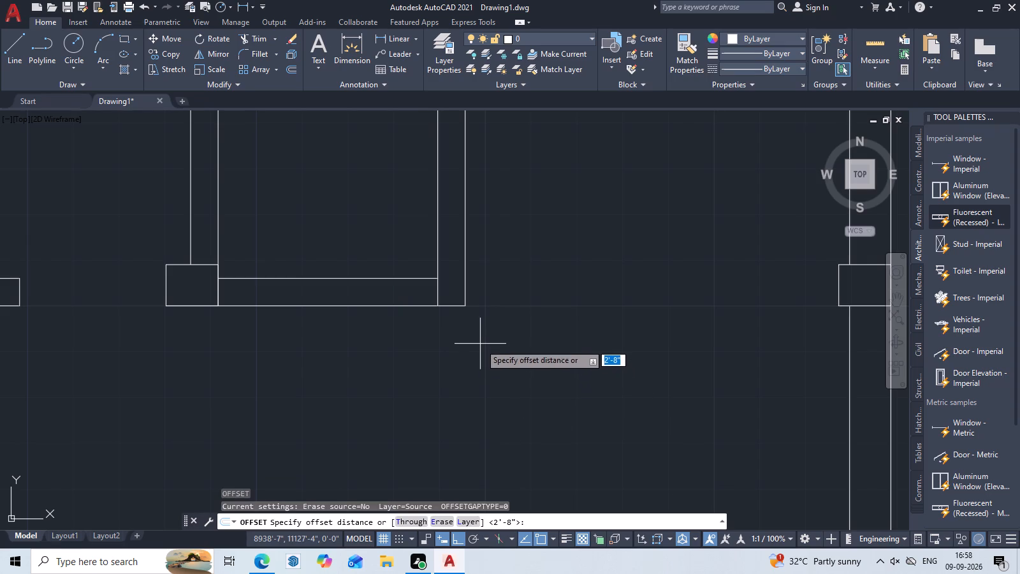
{"action": "key", "text": "1"}
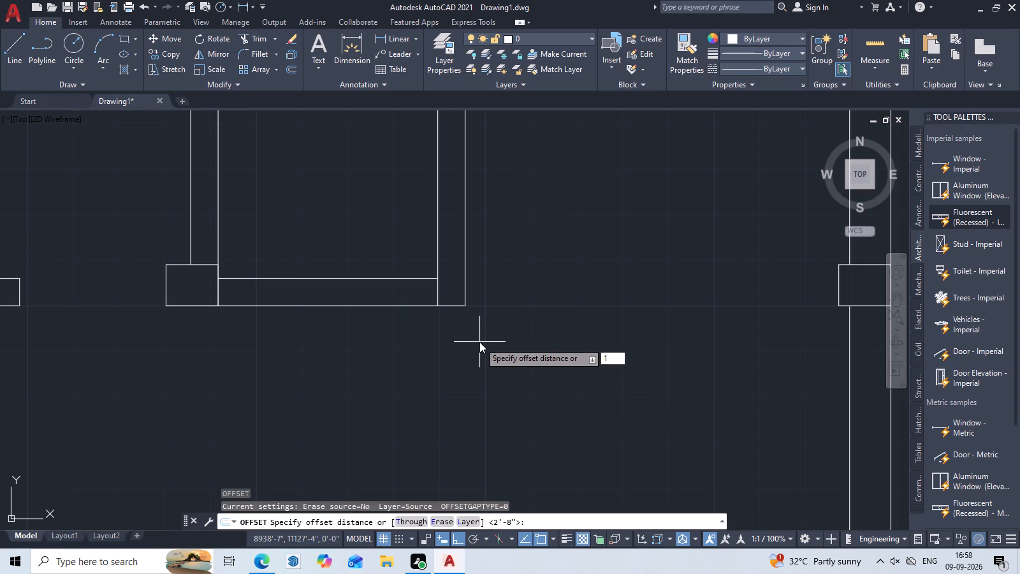
{"action": "key", "text": "BackSpace"}
{"action": "type", "text": "2'"}
{"action": "key", "text": "4"}
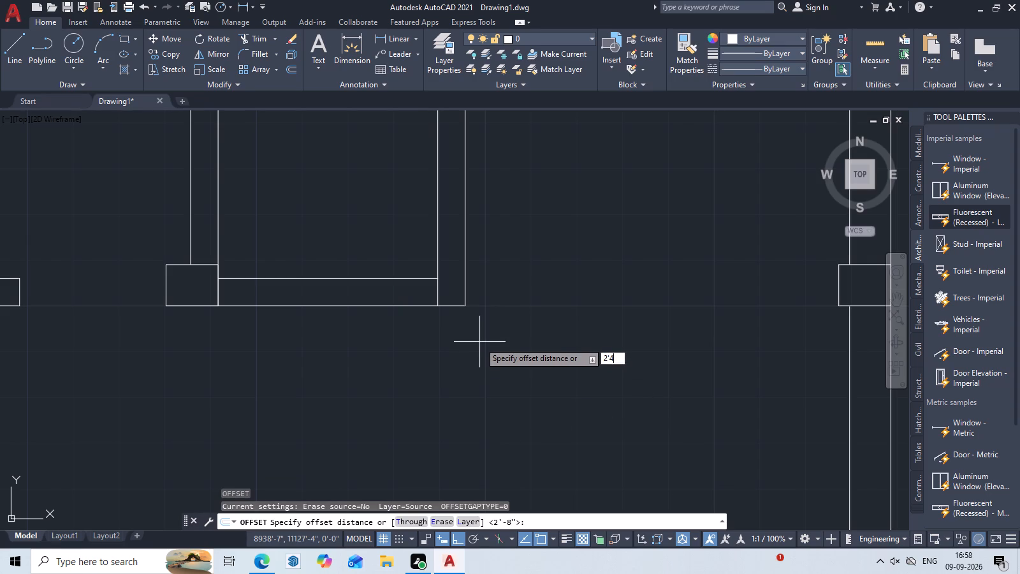
{"action": "type", "text": "\""}
{"action": "key", "text": "space"}
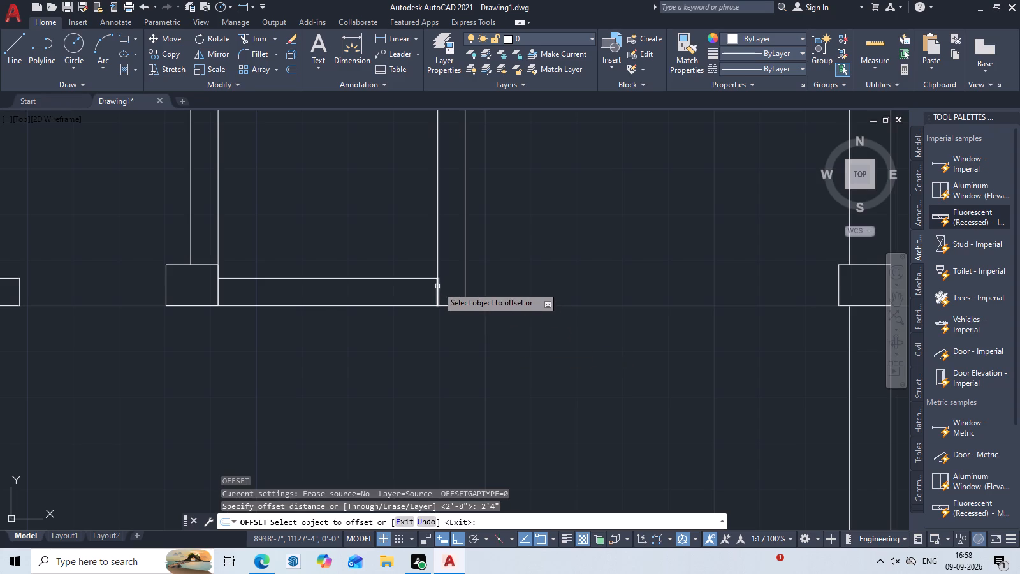
{"action": "left_click", "coordinate": [437, 286]}
{"action": "left_click", "coordinate": [332, 297]}
{"action": "key", "text": "Escape"}
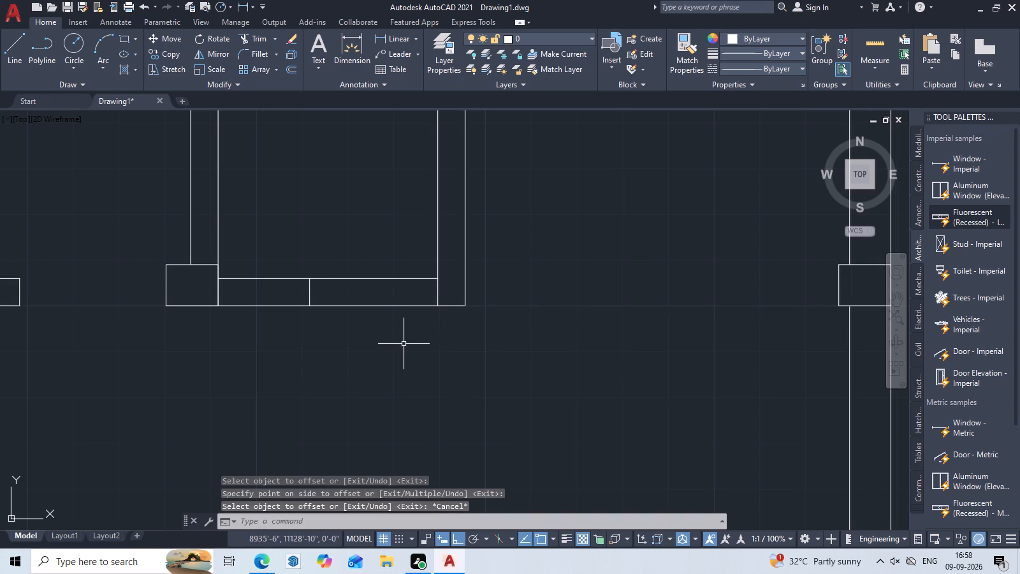
Trim both wall lines between the two jamb lines to open a doorway in the narrow north-central room's south wall.
{"action": "type", "text": "tr"}
{"action": "key", "text": "space"}
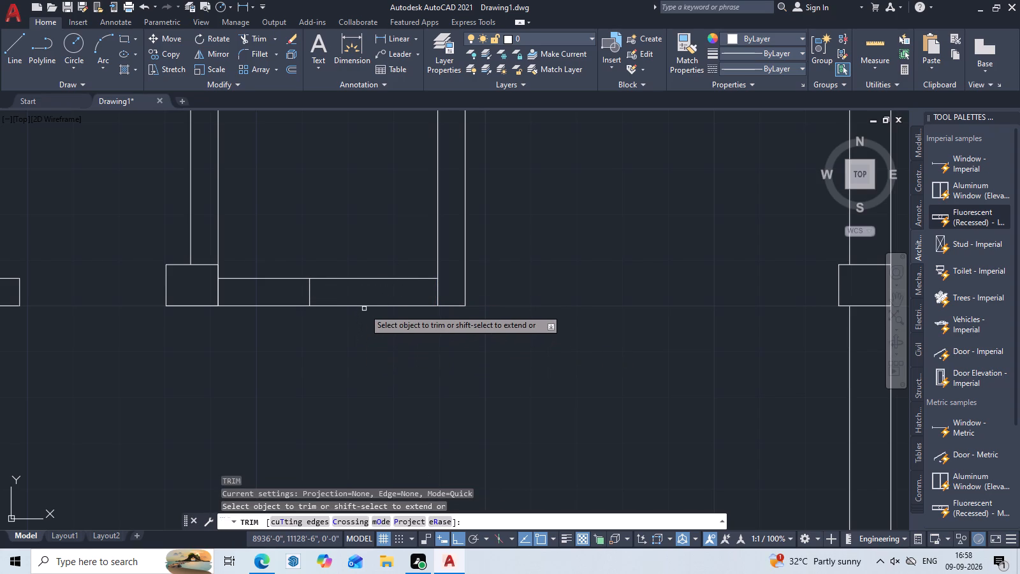
{"action": "left_click", "coordinate": [367, 307]}
{"action": "left_click", "coordinate": [378, 278]}
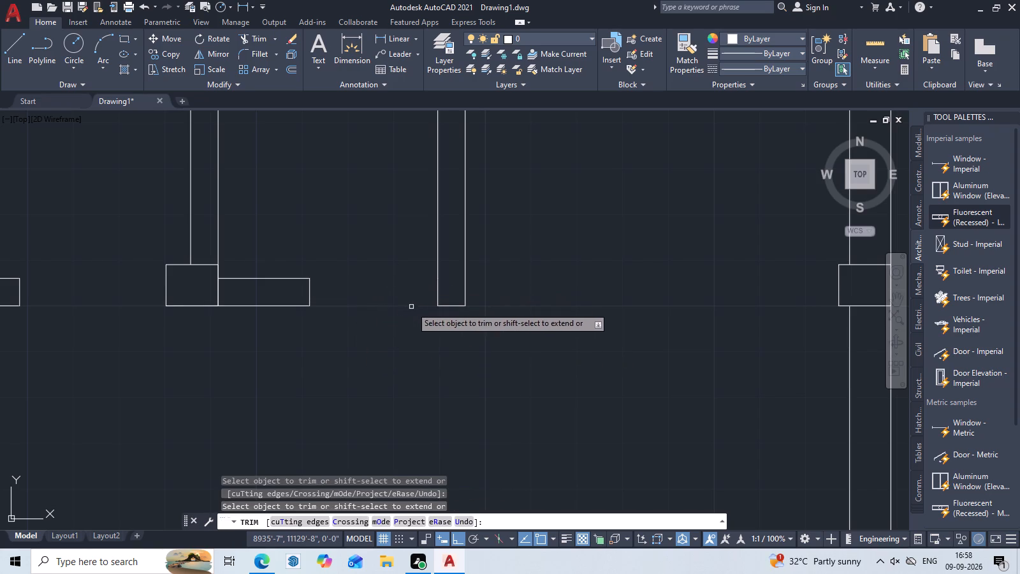
{"action": "key", "text": "Escape"}
Offset the east face of the narrow room's east wall 2'4" to the east, across the north-east room's south wall.
{"action": "scroll", "coordinate": [470, 364], "scroll_direction": "down", "scroll_amount": 3}
{"action": "middle_click_drag", "start_coordinate": [472, 363], "coordinate": [411, 388]}
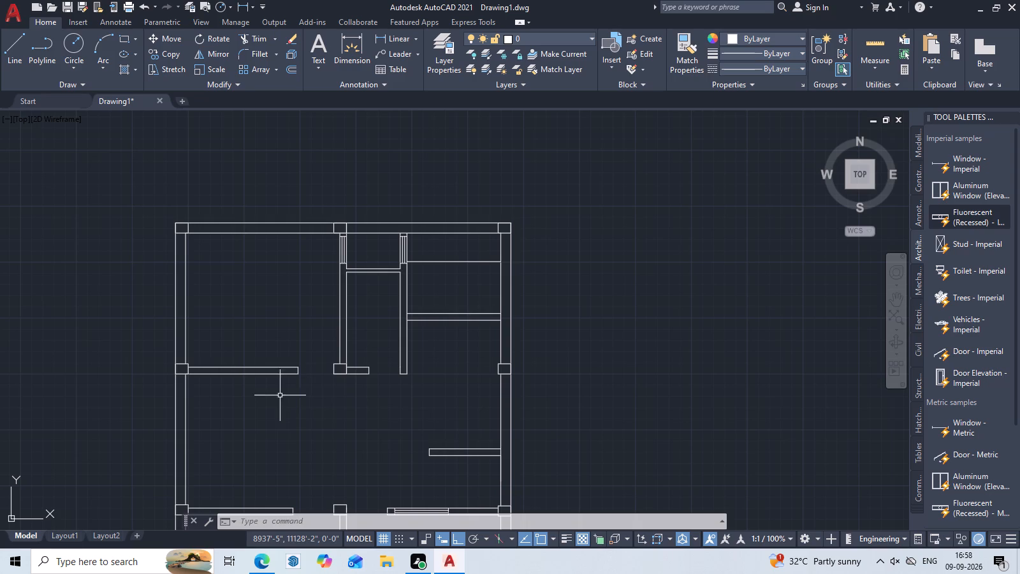
{"action": "middle_click_drag", "start_coordinate": [460, 404], "coordinate": [437, 371]}
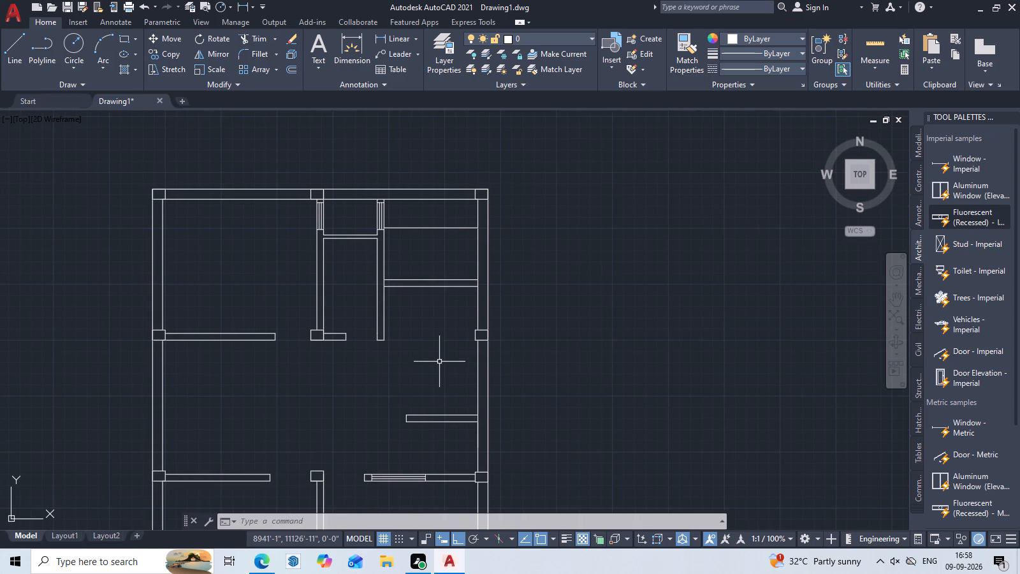
{"action": "middle_click_drag", "start_coordinate": [444, 352], "coordinate": [392, 402]}
{"action": "scroll", "coordinate": [407, 385], "scroll_direction": "down", "scroll_amount": 1}
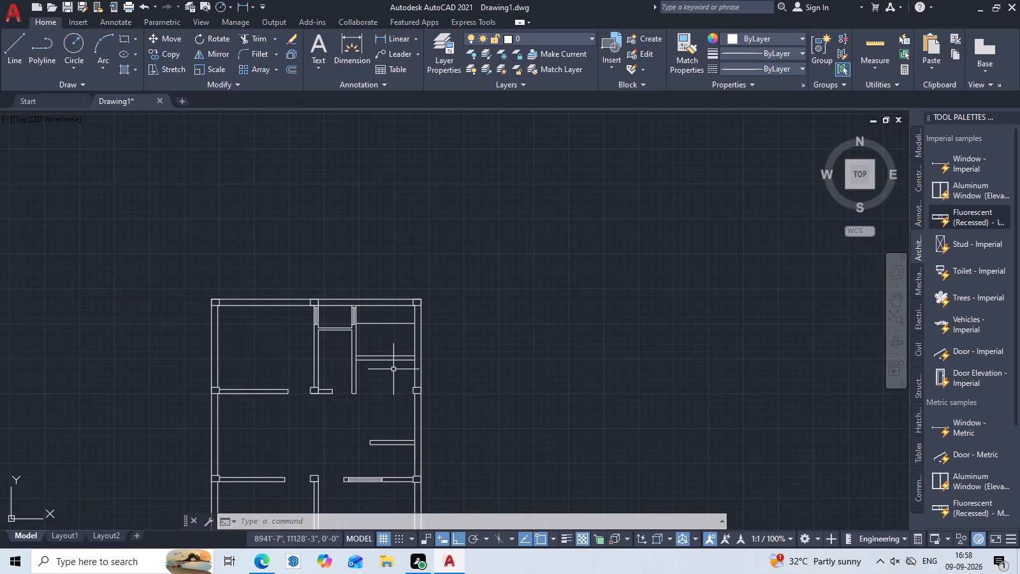
{"action": "scroll", "coordinate": [393, 369], "scroll_direction": "up", "scroll_amount": 2}
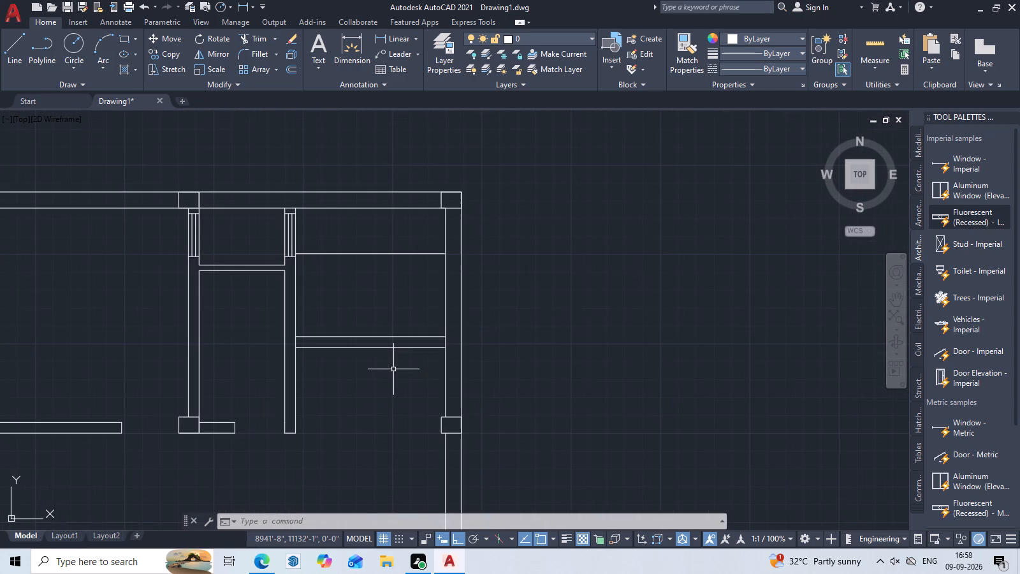
{"action": "scroll", "coordinate": [332, 344], "scroll_direction": "up", "scroll_amount": 3}
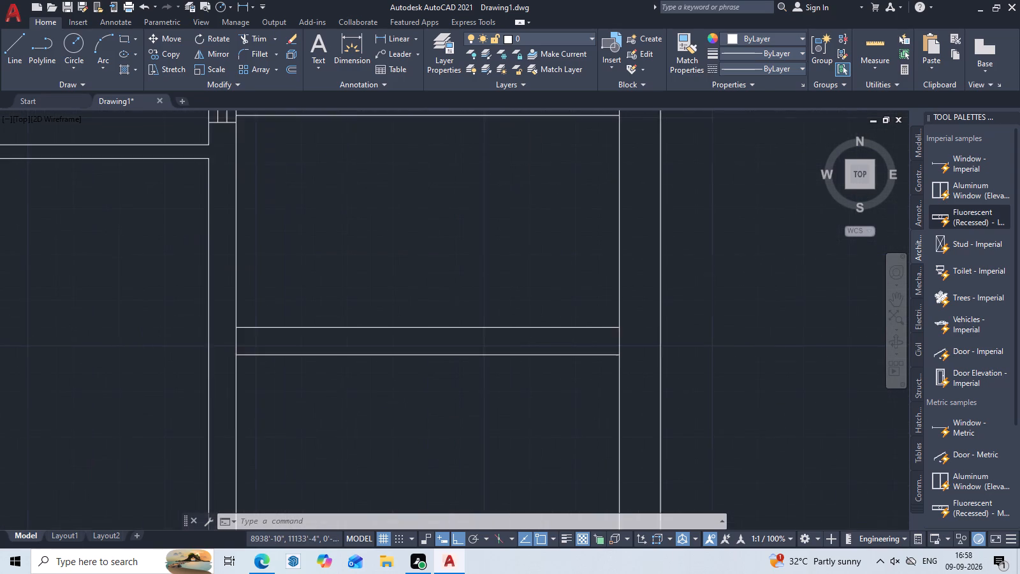
{"action": "type", "text": "o"}
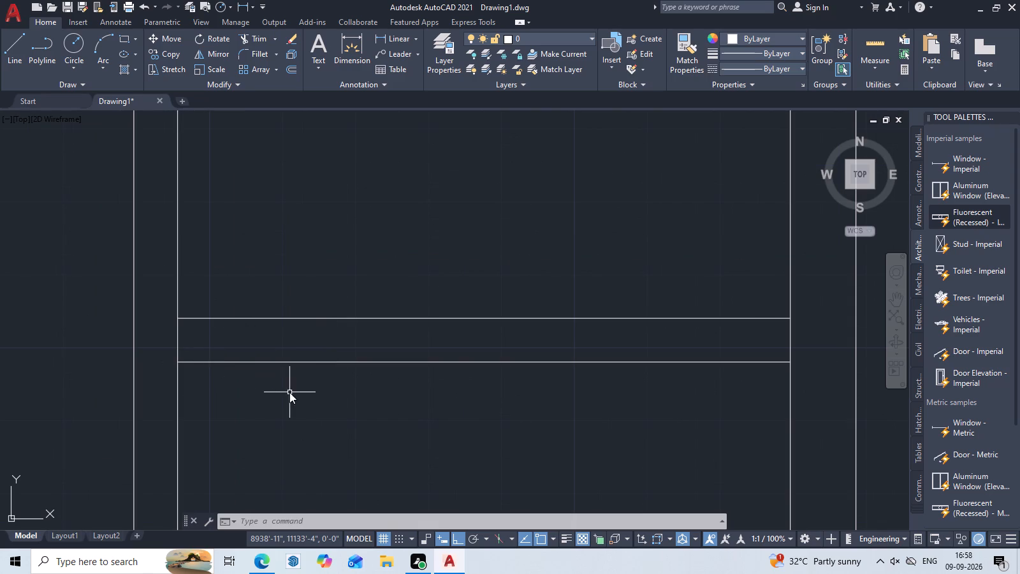
{"action": "key", "text": "space"}
{"action": "key", "text": "2"}
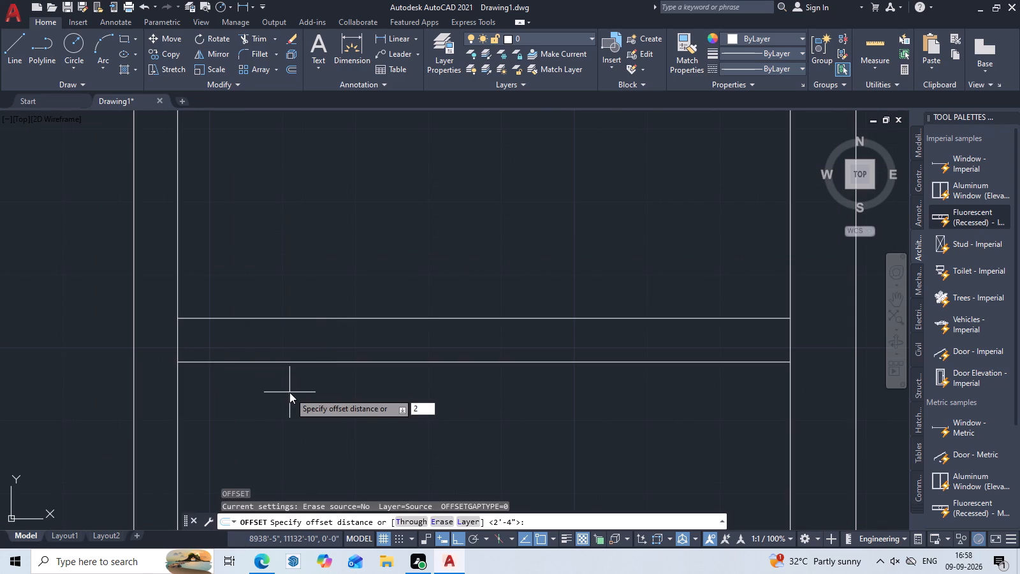
{"action": "key", "text": "apostrophe"}
{"action": "type", "text": "4\""}
{"action": "key", "text": "space"}
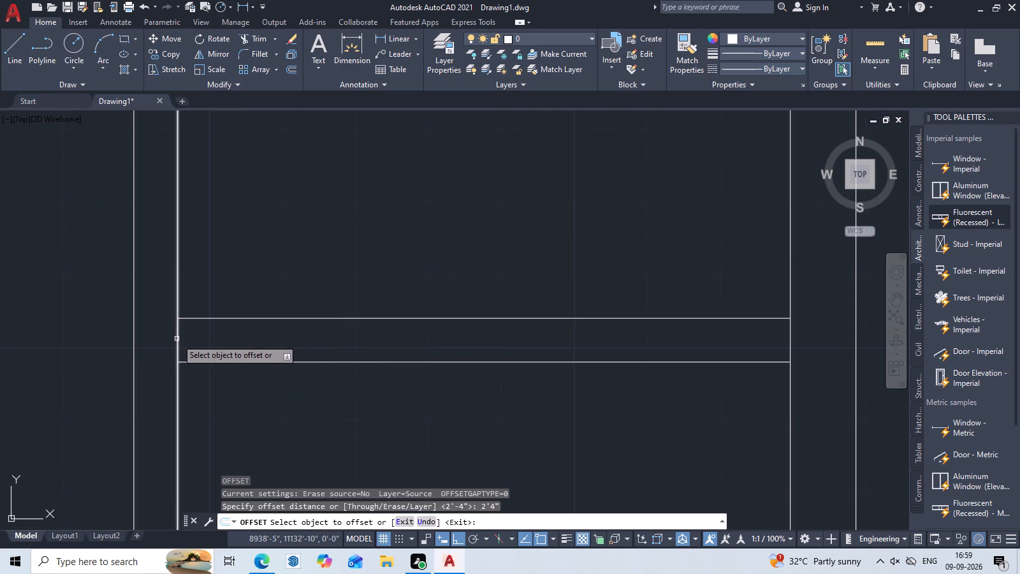
{"action": "left_click", "coordinate": [177, 339]}
{"action": "left_click", "coordinate": [497, 345]}
{"action": "key", "text": "Escape"}
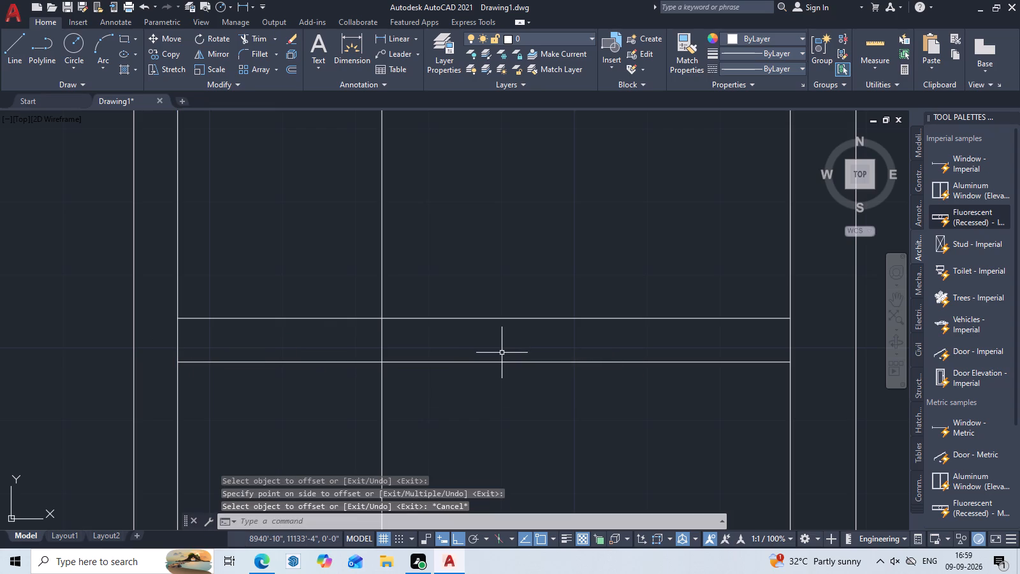
Trim the offset line to the wall thickness and cut the doorway at the west end of the north-east room's south wall.
{"action": "type", "text": "tr"}
{"action": "key", "text": "space"}
{"action": "left_click", "coordinate": [381, 302]}
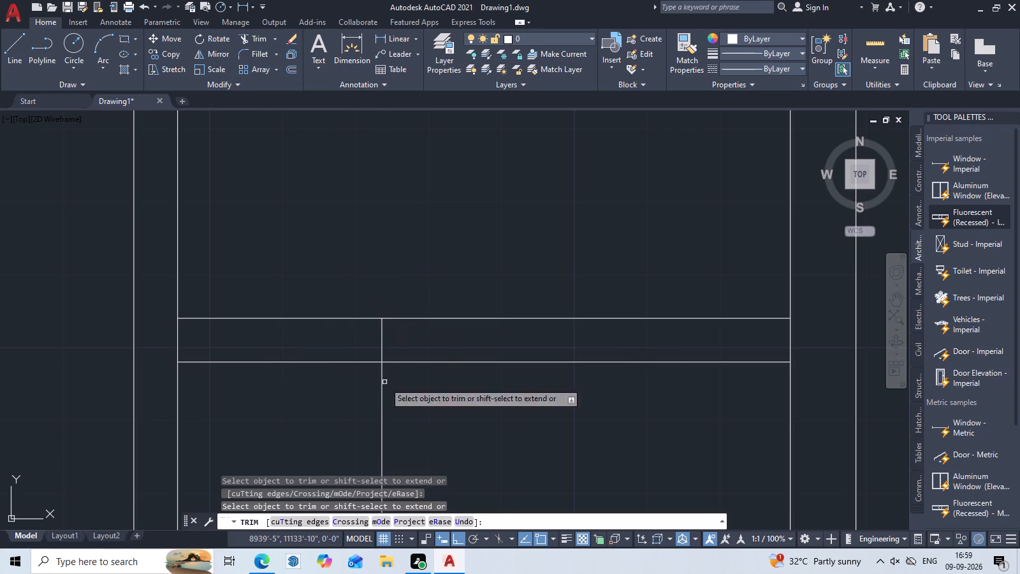
{"action": "left_click", "coordinate": [381, 409]}
{"action": "left_click", "coordinate": [351, 364]}
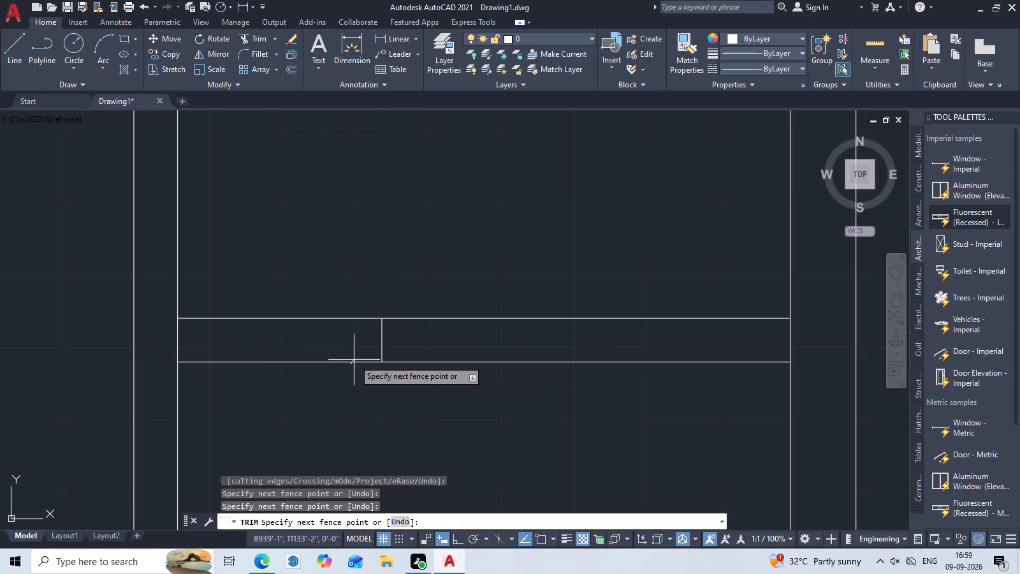
{"action": "double_click", "coordinate": [354, 360]}
{"action": "left_click", "coordinate": [360, 318]}
{"action": "scroll", "coordinate": [360, 332], "scroll_direction": "down", "scroll_amount": 4}
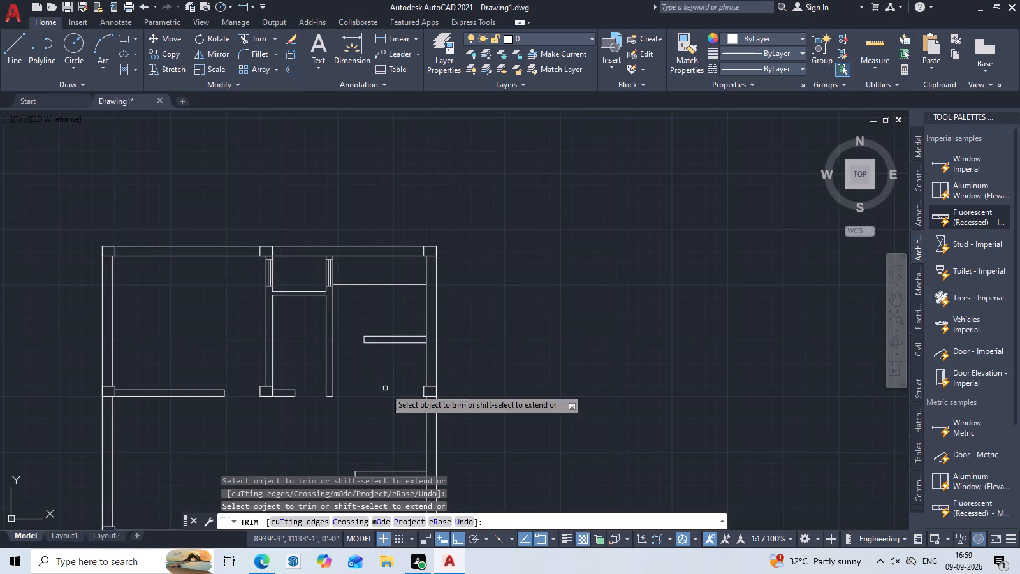
{"action": "middle_click_drag", "start_coordinate": [389, 390], "coordinate": [437, 371]}
{"action": "key", "text": "Escape"}
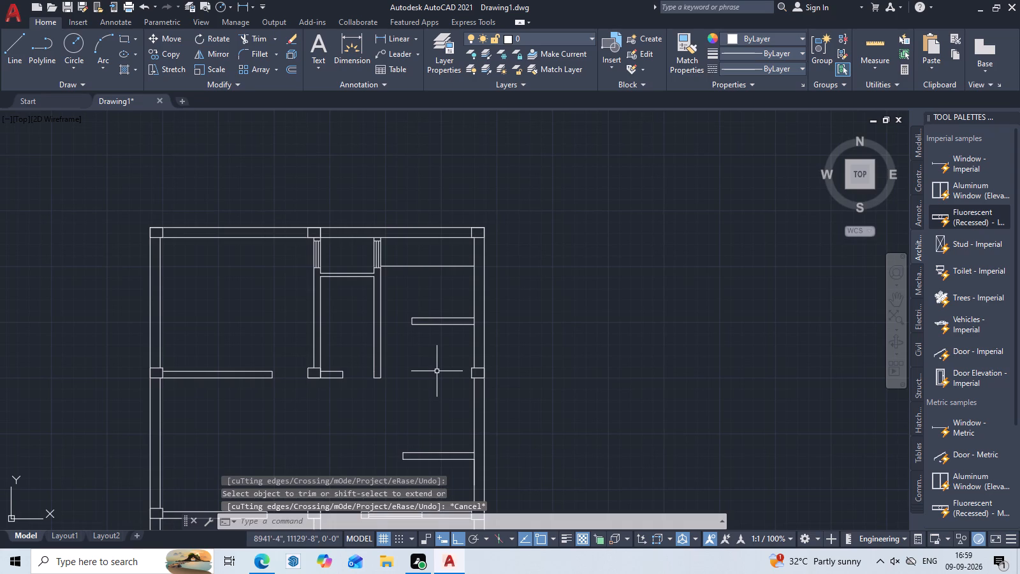
Examine the southern part of the plan, including the staircase and the front wall.
{"action": "scroll", "coordinate": [331, 505], "scroll_direction": "down", "scroll_amount": 1}
{"action": "scroll", "coordinate": [320, 388], "scroll_direction": "down", "scroll_amount": 2}
{"action": "middle_click_drag", "start_coordinate": [331, 430], "coordinate": [390, 309]}
{"action": "scroll", "coordinate": [376, 380], "scroll_direction": "up", "scroll_amount": 2}
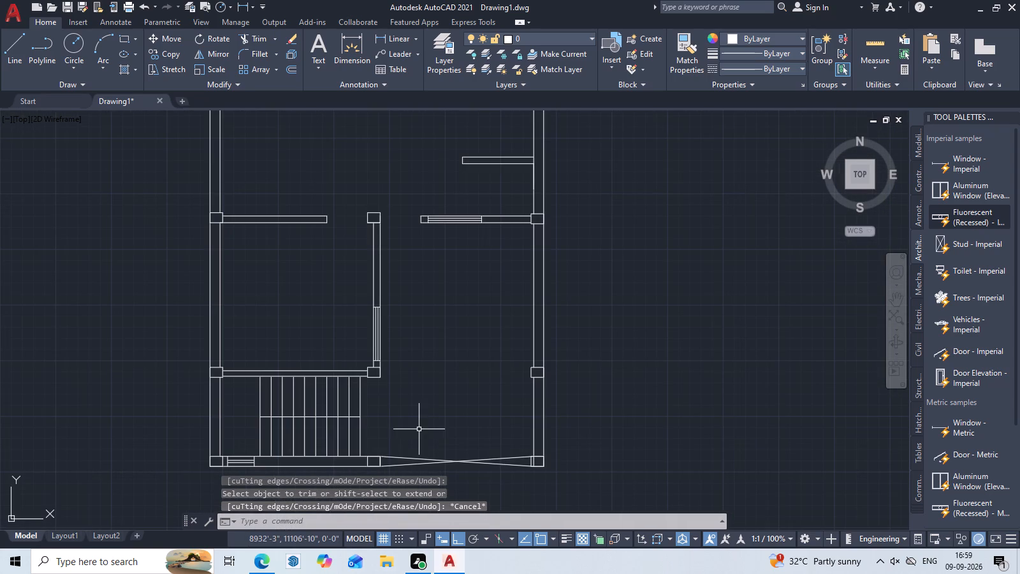
{"action": "middle_click_drag", "start_coordinate": [421, 432], "coordinate": [431, 413]}
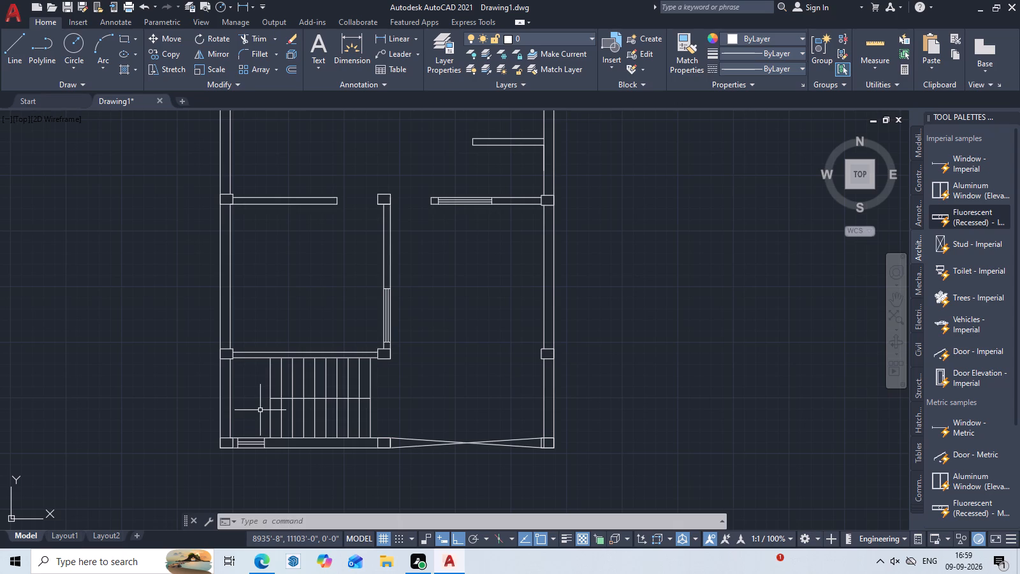
{"action": "scroll", "coordinate": [319, 425], "scroll_direction": "up", "scroll_amount": 2}
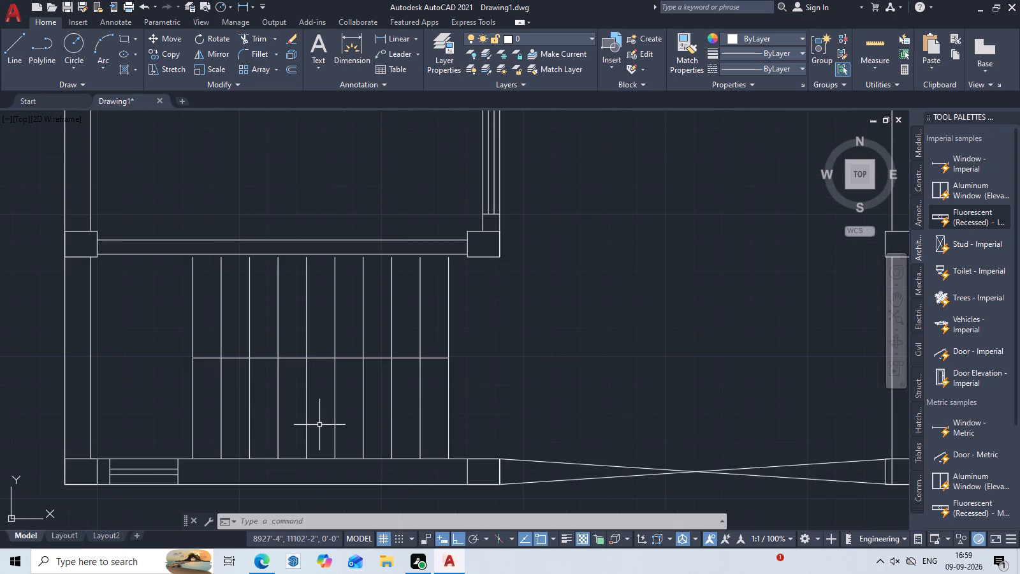
{"action": "middle_click_drag", "start_coordinate": [321, 425], "coordinate": [480, 397]}
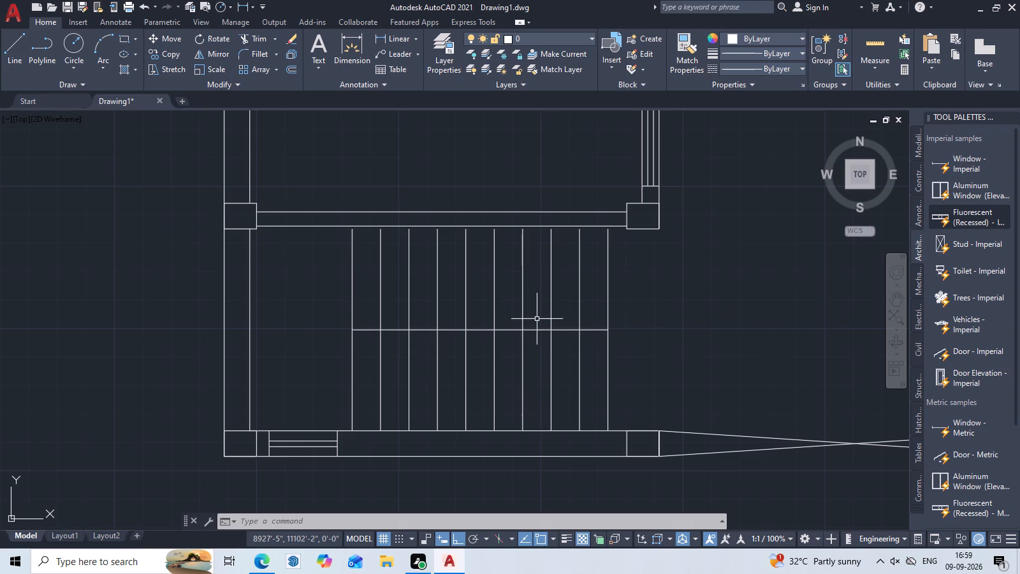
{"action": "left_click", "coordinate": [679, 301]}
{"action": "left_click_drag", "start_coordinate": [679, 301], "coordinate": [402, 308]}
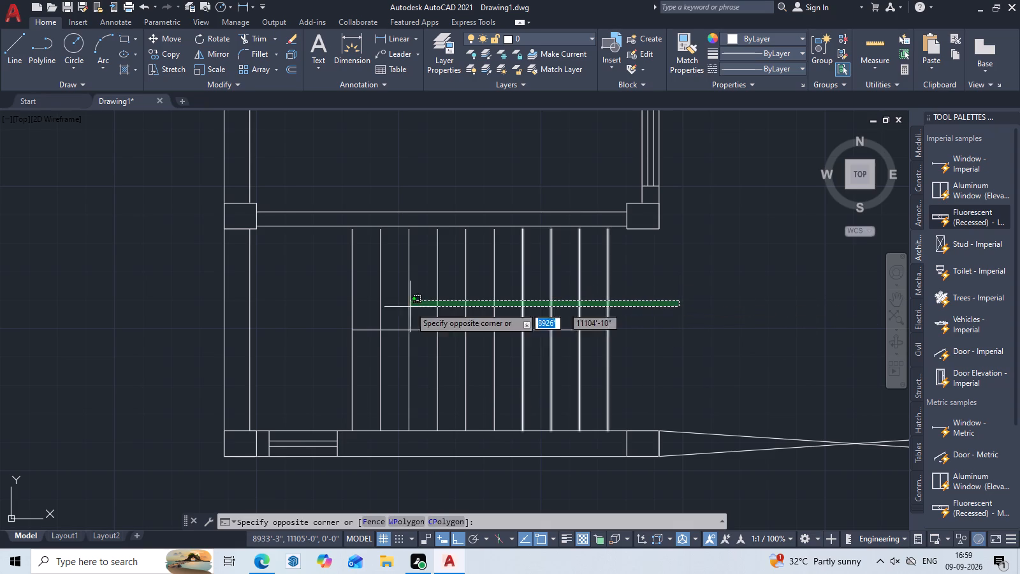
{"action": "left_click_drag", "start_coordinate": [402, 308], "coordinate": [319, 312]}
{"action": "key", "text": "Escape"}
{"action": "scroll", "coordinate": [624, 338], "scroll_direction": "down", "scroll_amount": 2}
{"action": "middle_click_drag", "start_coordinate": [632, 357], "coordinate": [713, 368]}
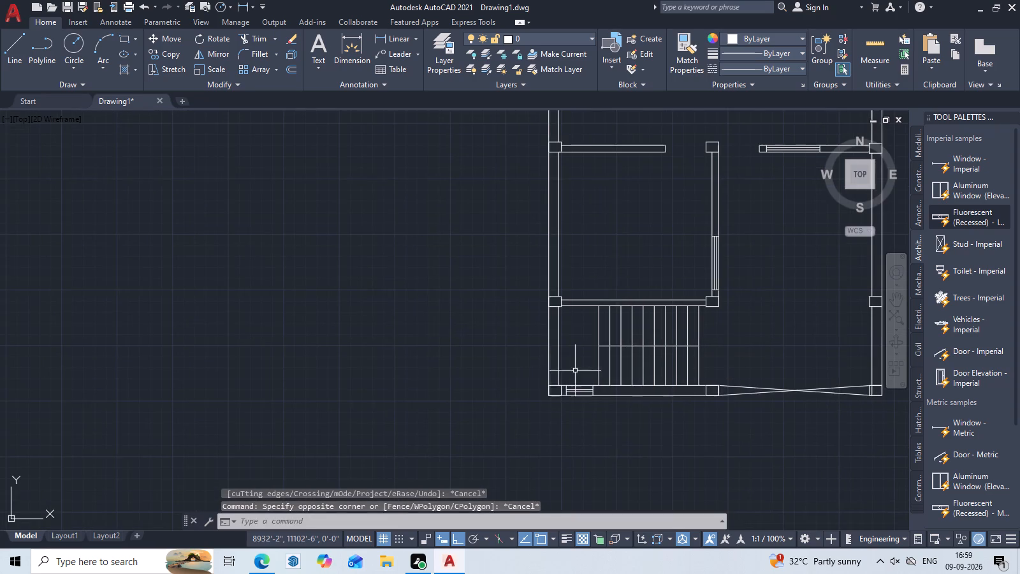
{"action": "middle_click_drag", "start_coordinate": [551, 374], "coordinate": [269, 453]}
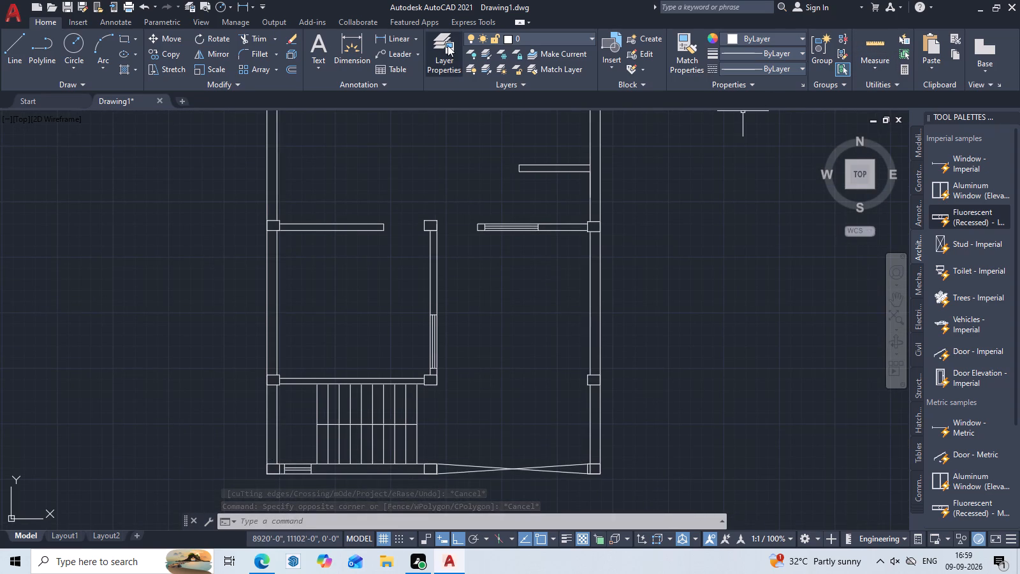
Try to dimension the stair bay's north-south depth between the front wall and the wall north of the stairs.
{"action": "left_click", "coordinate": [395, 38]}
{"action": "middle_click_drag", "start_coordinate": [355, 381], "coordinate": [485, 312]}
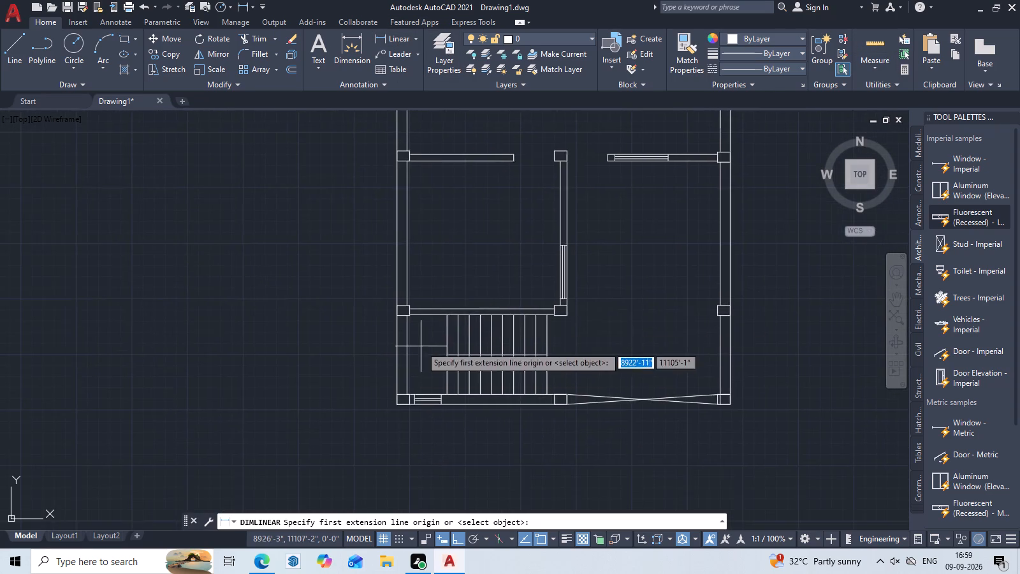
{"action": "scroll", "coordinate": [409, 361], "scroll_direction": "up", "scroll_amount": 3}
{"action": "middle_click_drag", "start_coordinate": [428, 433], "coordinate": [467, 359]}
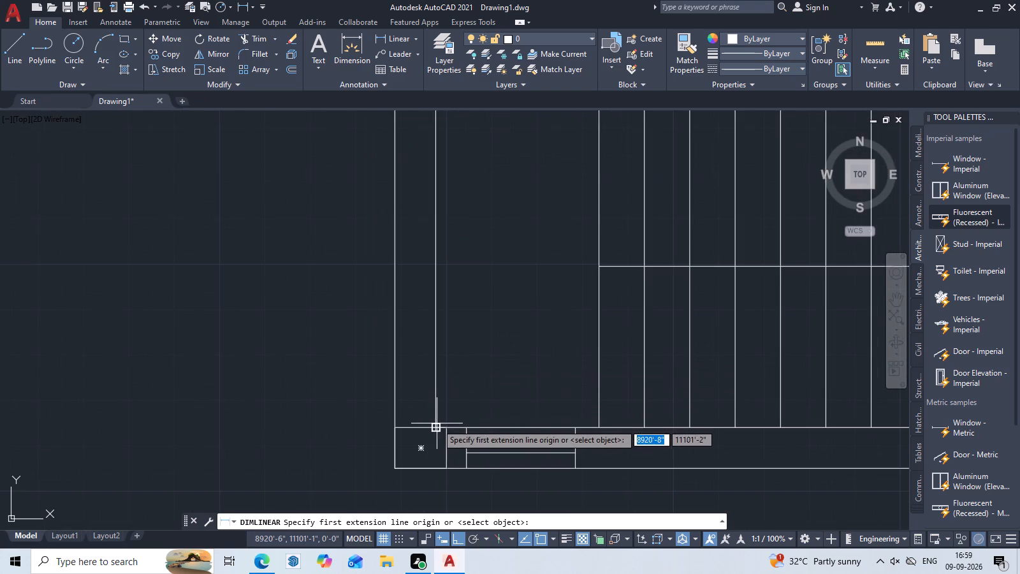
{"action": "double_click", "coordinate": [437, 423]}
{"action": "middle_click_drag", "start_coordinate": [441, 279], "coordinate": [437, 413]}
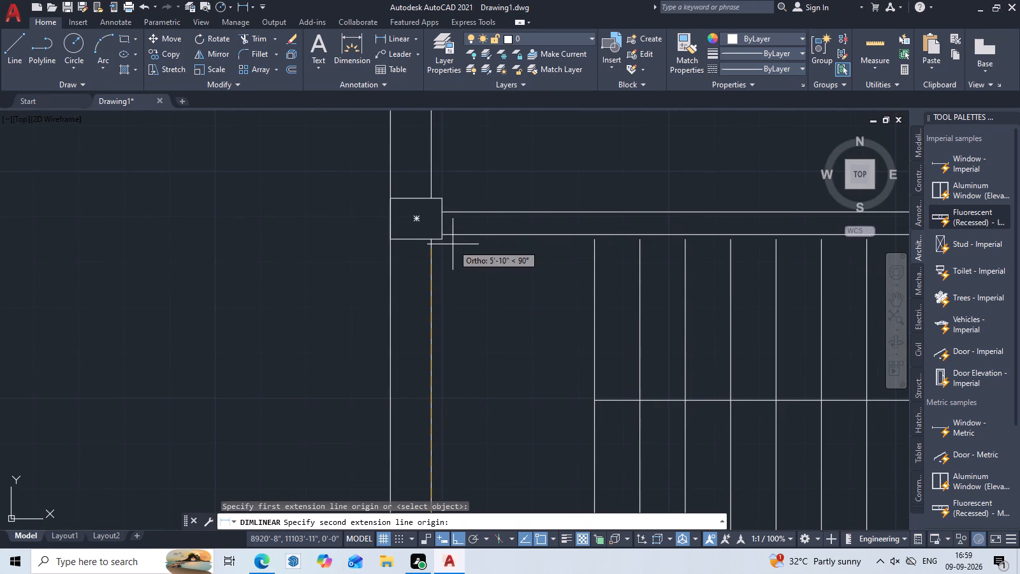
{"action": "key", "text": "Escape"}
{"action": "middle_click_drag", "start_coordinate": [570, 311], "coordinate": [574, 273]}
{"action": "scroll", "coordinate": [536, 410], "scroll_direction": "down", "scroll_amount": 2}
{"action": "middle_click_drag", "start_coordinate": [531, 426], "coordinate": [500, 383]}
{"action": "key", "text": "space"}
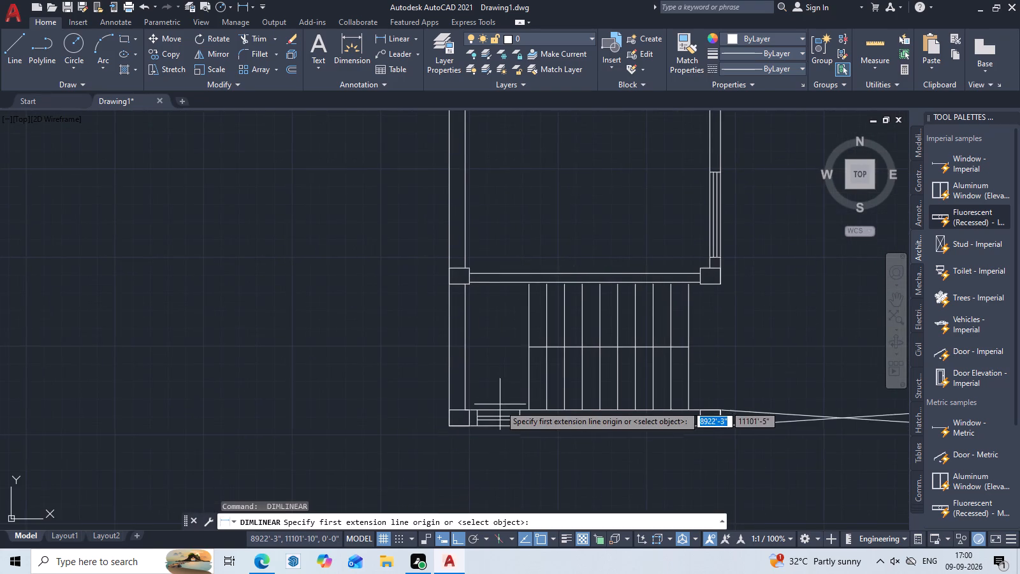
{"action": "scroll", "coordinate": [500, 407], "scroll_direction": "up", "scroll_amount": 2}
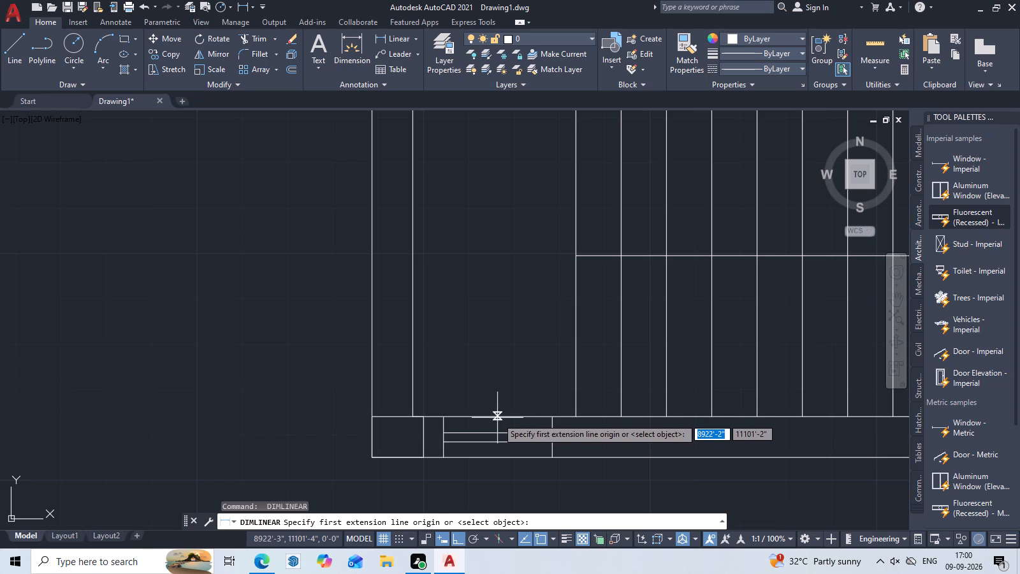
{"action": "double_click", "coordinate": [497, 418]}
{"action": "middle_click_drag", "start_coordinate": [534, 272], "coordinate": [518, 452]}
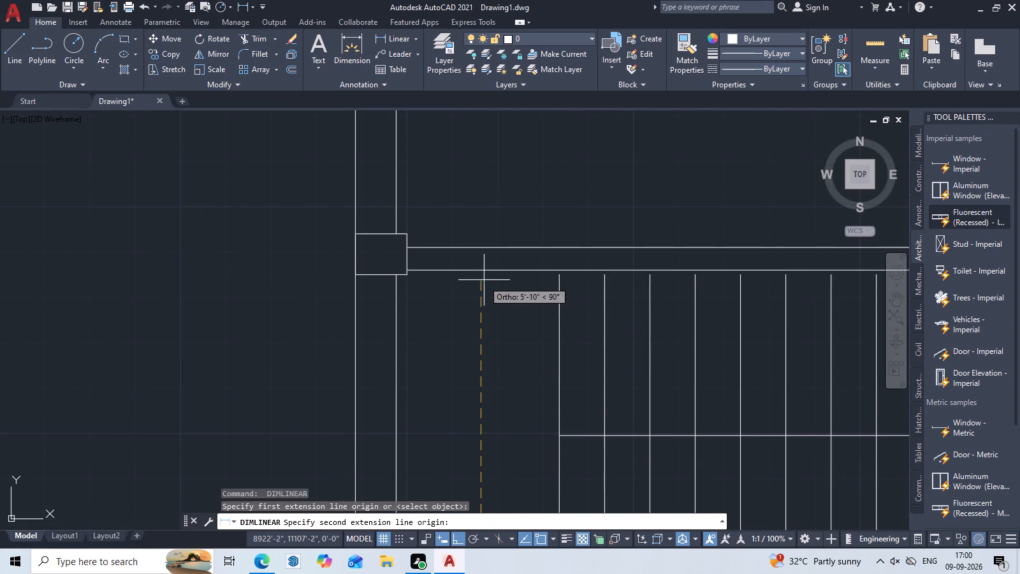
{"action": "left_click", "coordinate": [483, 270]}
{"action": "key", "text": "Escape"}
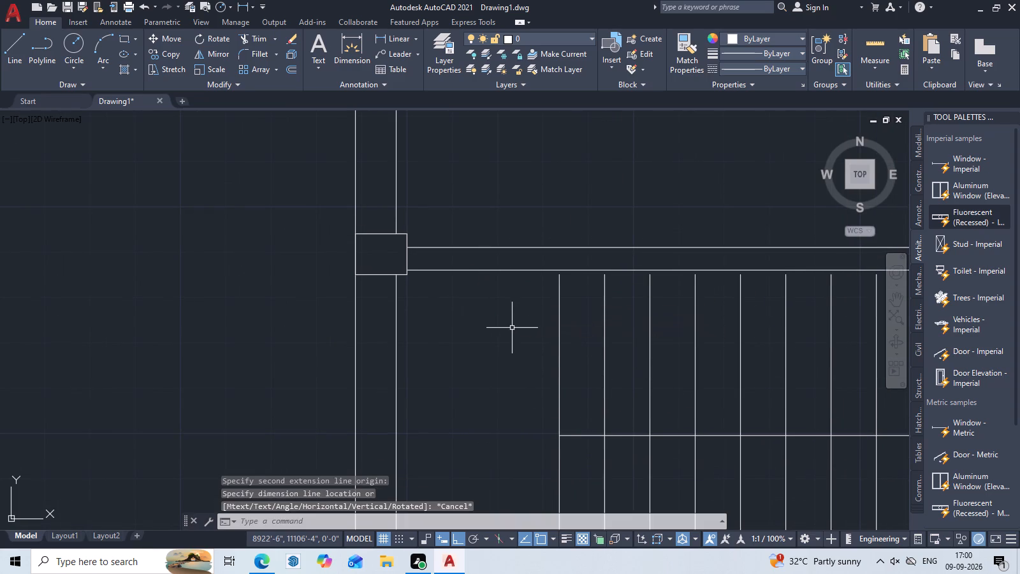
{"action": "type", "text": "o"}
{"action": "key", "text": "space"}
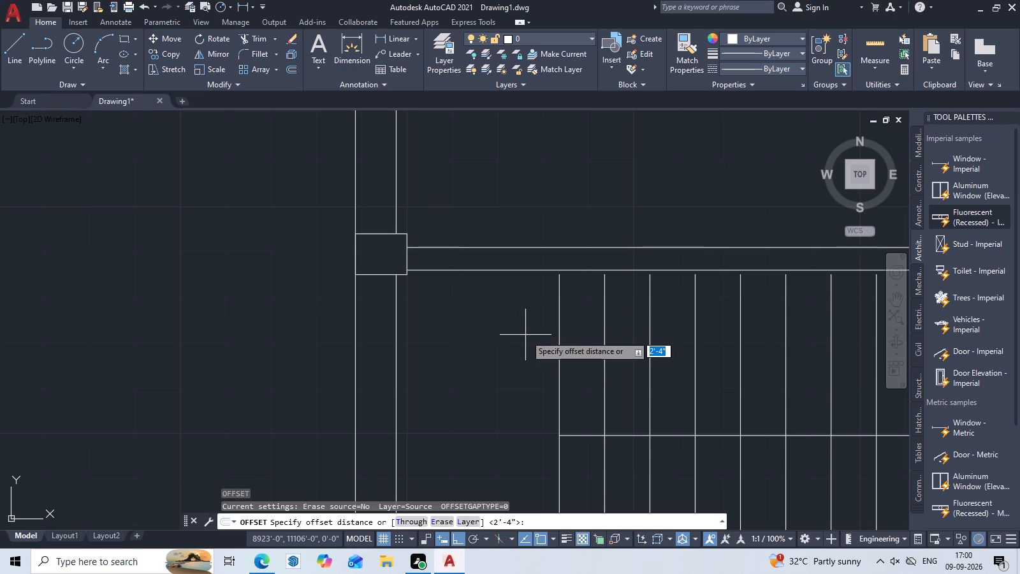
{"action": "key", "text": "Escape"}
Review the arrowhead and symbol settings of the Standard dimension style.
{"action": "type", "text": "d"}
{"action": "key", "text": "space"}
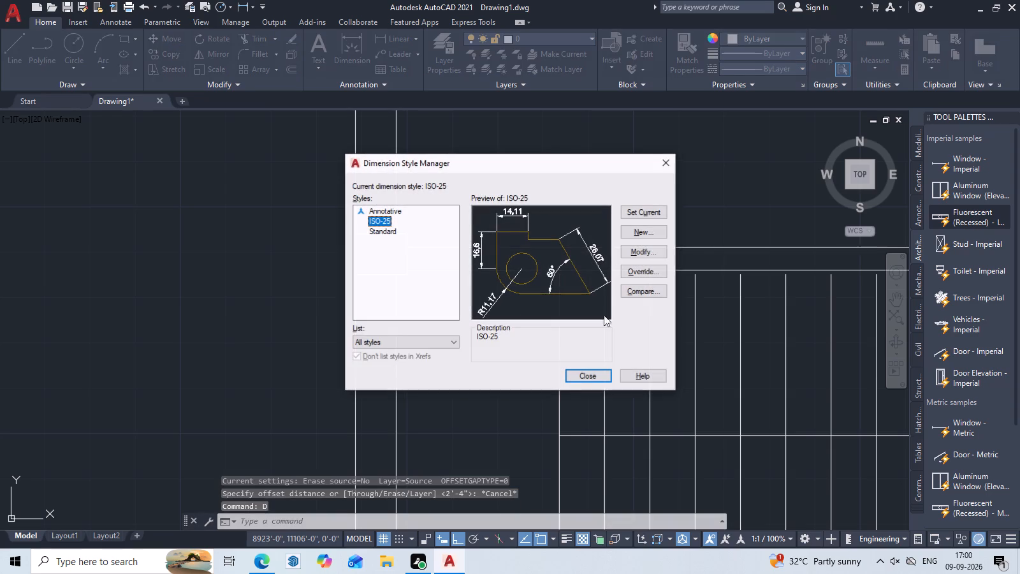
{"action": "left_click", "coordinate": [381, 230]}
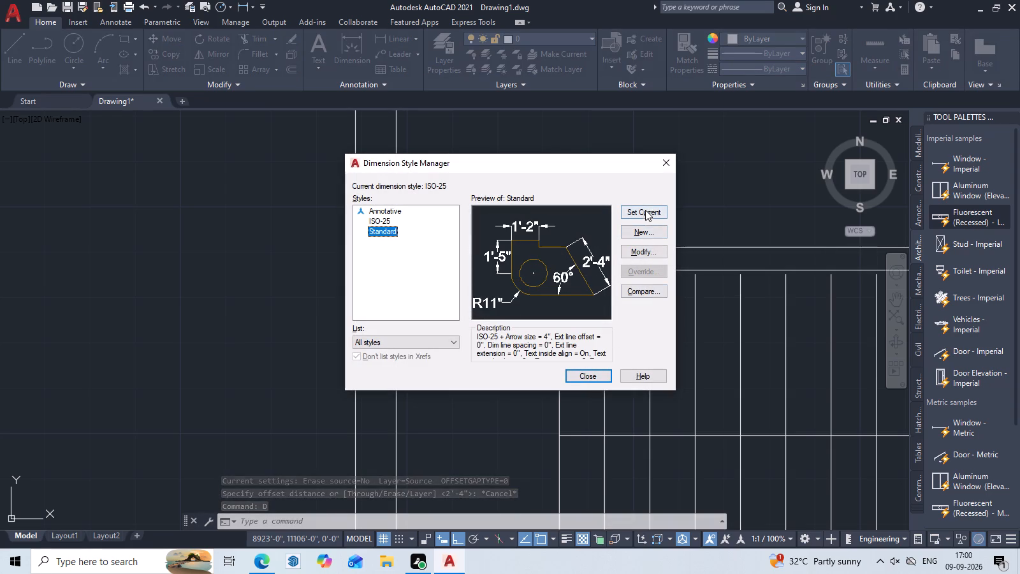
{"action": "left_click", "coordinate": [643, 235]}
{"action": "left_click", "coordinate": [641, 250]}
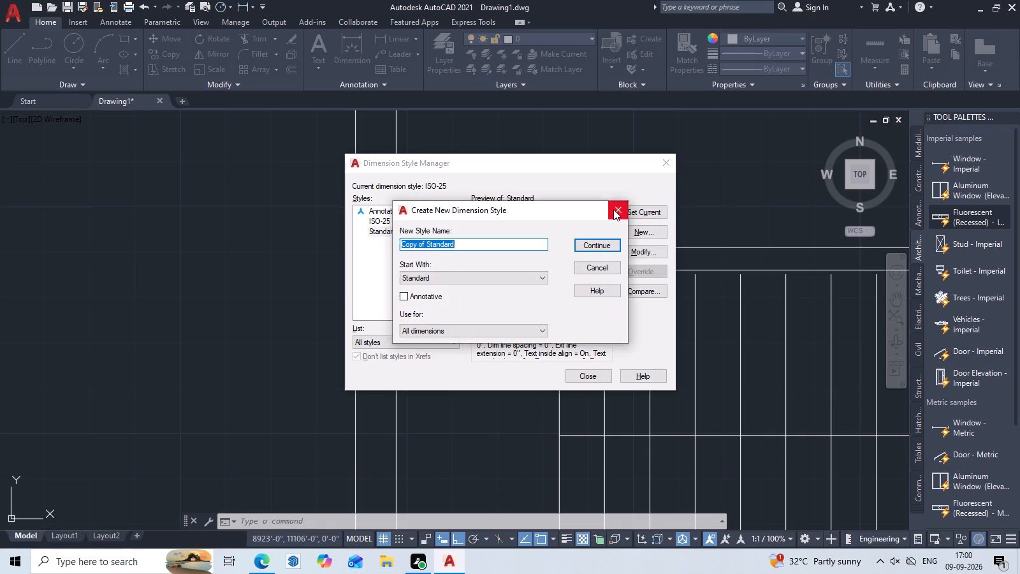
{"action": "left_click", "coordinate": [613, 209]}
{"action": "double_click", "coordinate": [647, 247]}
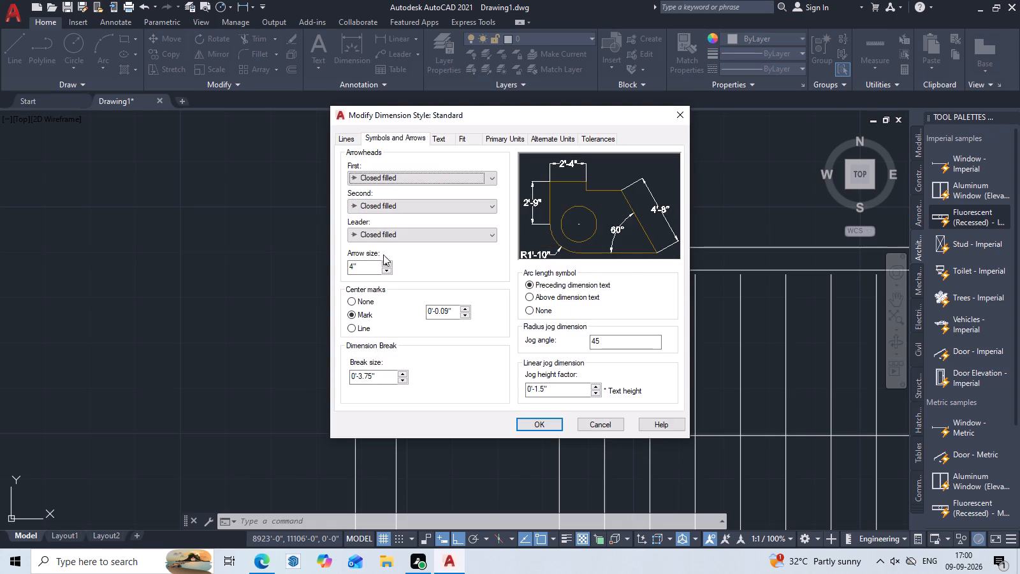
{"action": "left_click", "coordinate": [544, 424]}
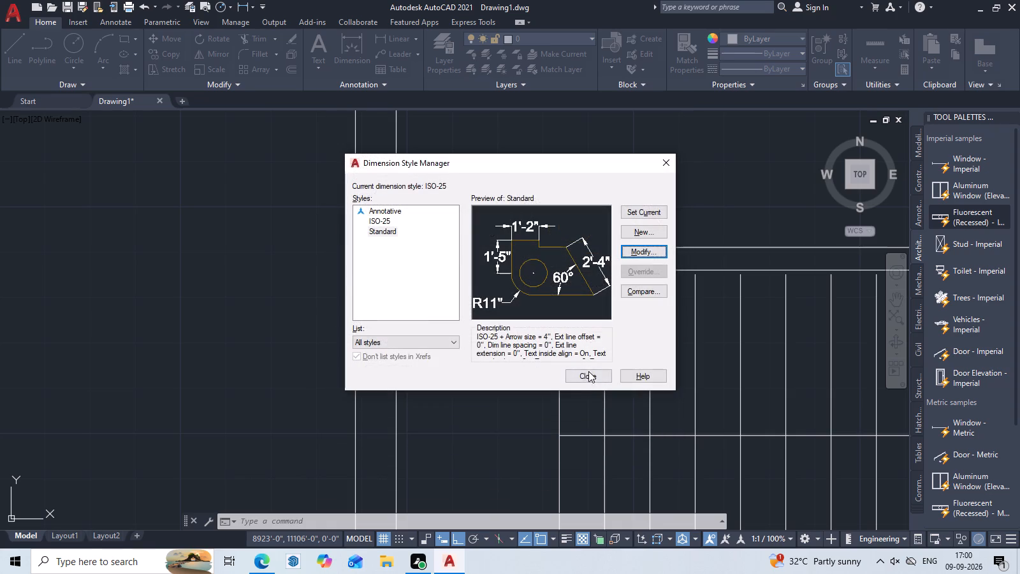
{"action": "left_click", "coordinate": [590, 376]}
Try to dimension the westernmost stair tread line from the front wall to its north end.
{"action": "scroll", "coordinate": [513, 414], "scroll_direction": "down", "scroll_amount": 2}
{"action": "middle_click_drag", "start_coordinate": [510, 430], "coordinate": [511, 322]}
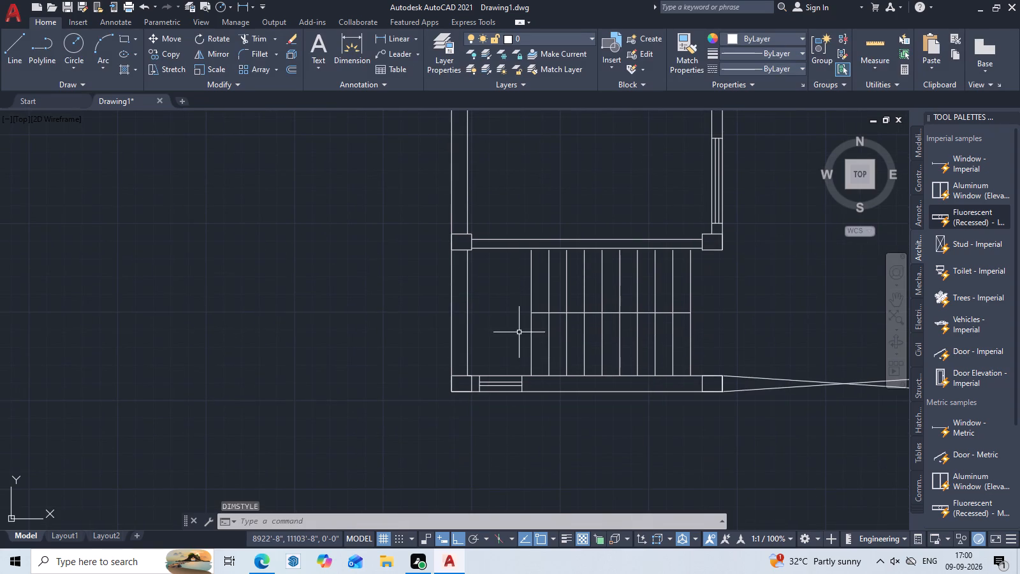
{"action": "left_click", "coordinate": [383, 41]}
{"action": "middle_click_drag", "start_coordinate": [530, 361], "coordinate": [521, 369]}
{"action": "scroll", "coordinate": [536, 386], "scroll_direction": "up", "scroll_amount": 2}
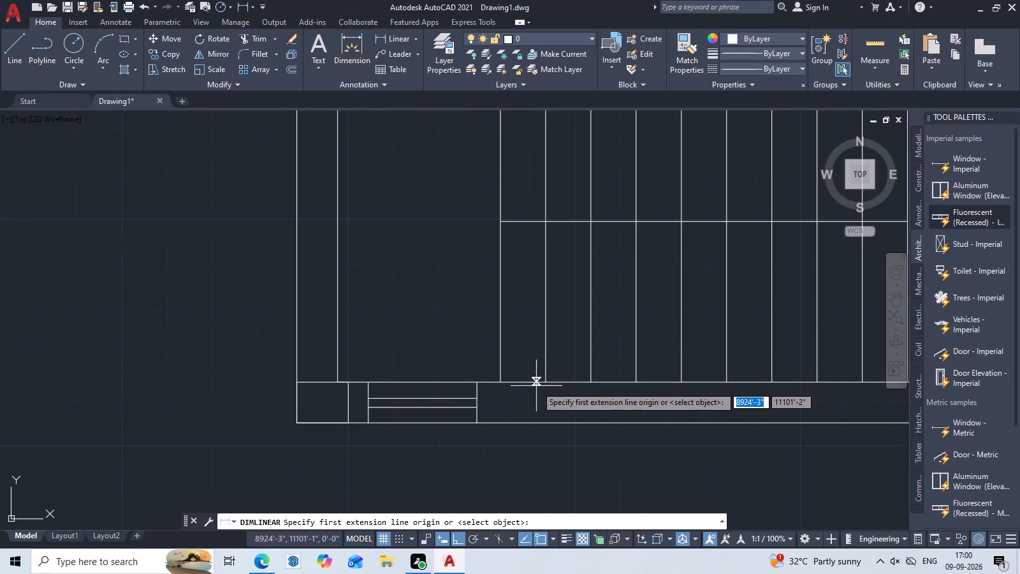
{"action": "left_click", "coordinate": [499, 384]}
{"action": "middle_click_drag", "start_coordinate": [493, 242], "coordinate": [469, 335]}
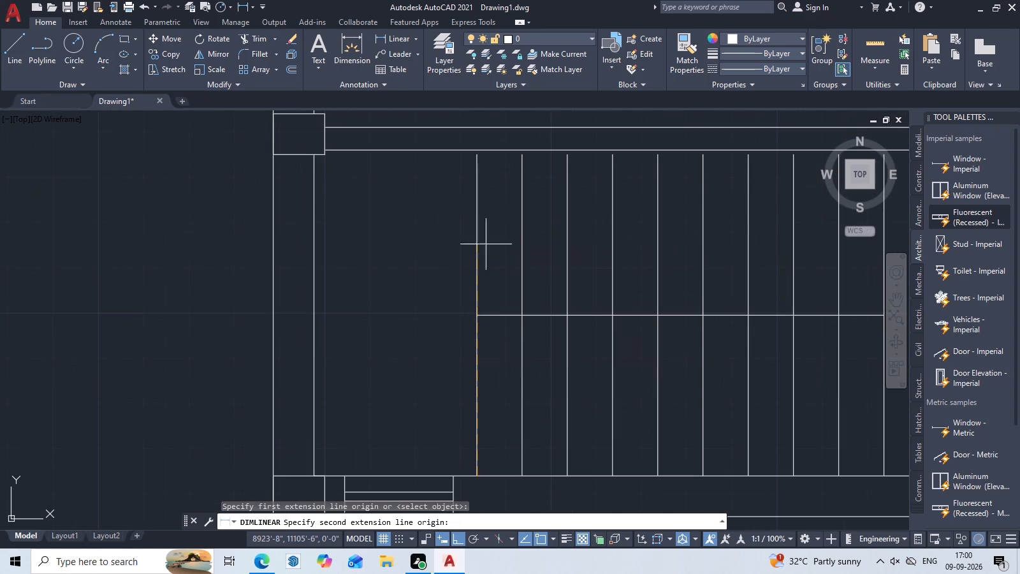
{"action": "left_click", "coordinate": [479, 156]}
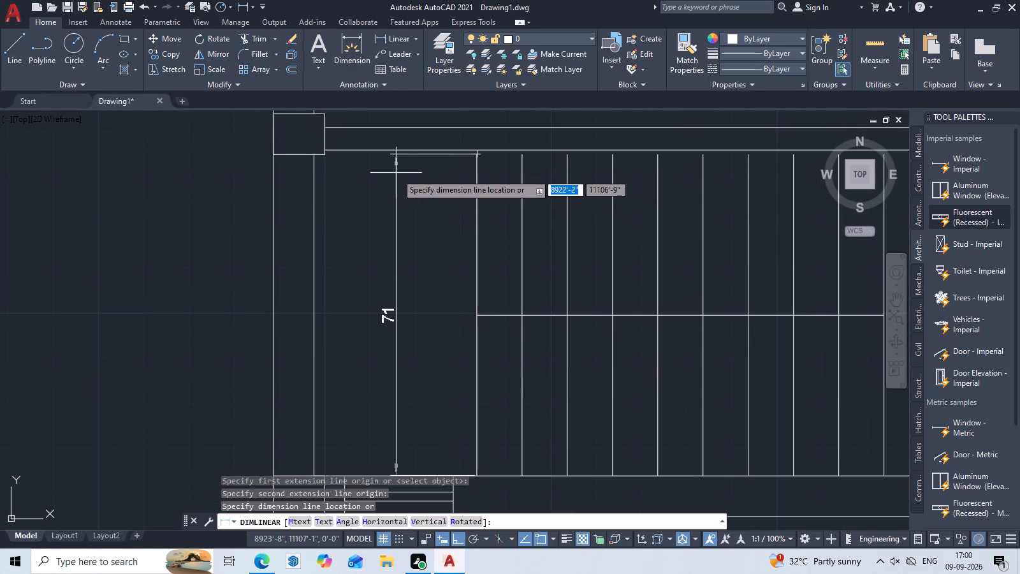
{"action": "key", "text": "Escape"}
Extend all the stair tread lines north to the south face of the wall above the staircase.
{"action": "scroll", "coordinate": [571, 244], "scroll_direction": "down", "scroll_amount": 1}
{"action": "middle_click_drag", "start_coordinate": [583, 258], "coordinate": [467, 269]}
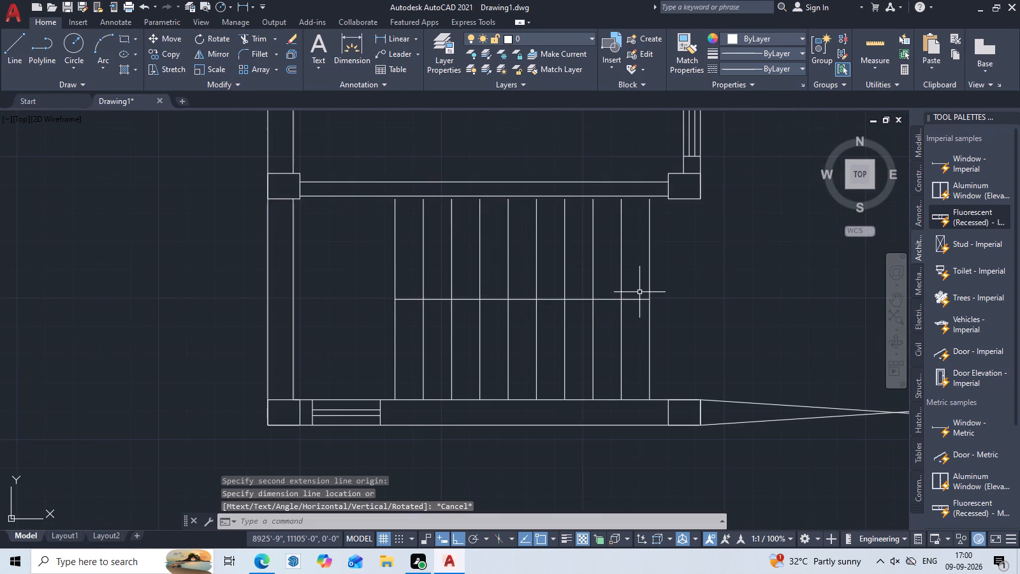
{"action": "type", "text": "ex"}
{"action": "key", "text": "space"}
{"action": "left_click_drag", "start_coordinate": [681, 269], "coordinate": [416, 261]}
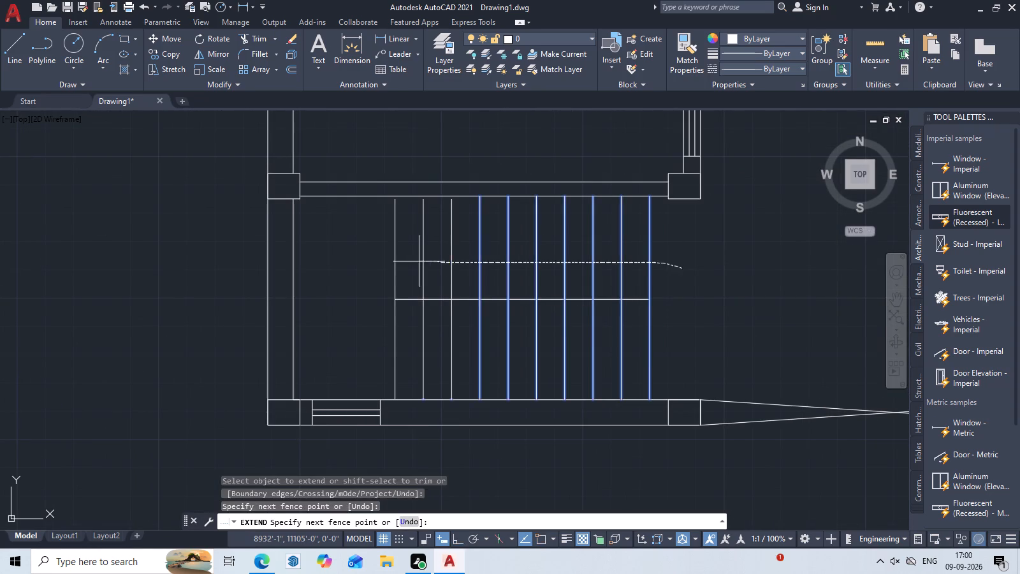
{"action": "left_click_drag", "start_coordinate": [416, 261], "coordinate": [393, 261]}
{"action": "key", "text": "Escape"}
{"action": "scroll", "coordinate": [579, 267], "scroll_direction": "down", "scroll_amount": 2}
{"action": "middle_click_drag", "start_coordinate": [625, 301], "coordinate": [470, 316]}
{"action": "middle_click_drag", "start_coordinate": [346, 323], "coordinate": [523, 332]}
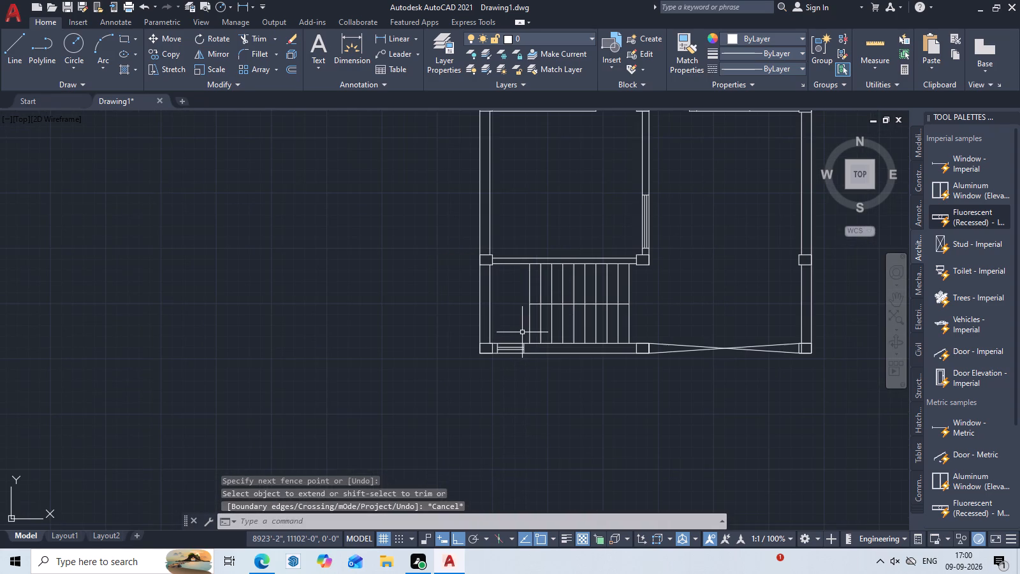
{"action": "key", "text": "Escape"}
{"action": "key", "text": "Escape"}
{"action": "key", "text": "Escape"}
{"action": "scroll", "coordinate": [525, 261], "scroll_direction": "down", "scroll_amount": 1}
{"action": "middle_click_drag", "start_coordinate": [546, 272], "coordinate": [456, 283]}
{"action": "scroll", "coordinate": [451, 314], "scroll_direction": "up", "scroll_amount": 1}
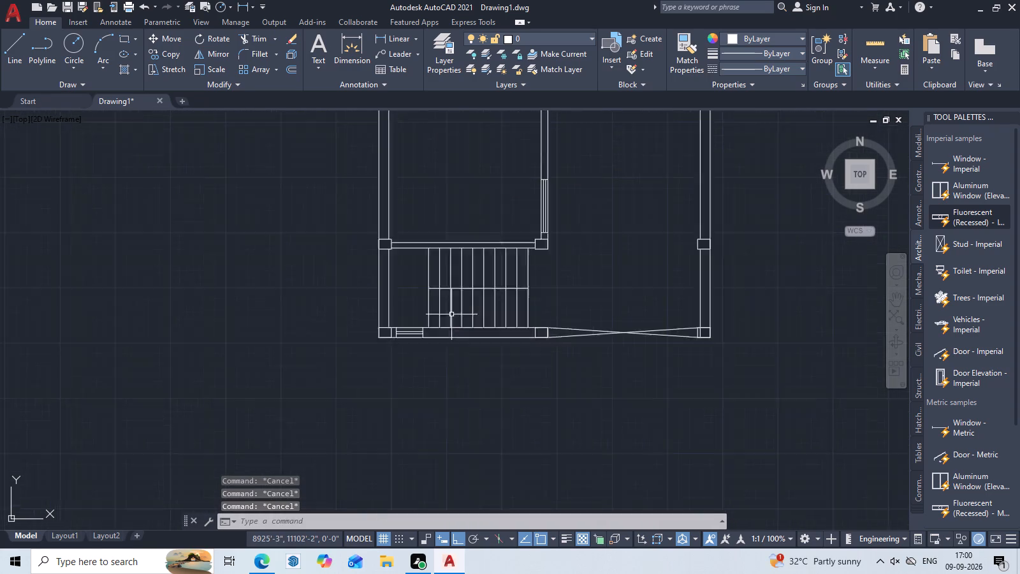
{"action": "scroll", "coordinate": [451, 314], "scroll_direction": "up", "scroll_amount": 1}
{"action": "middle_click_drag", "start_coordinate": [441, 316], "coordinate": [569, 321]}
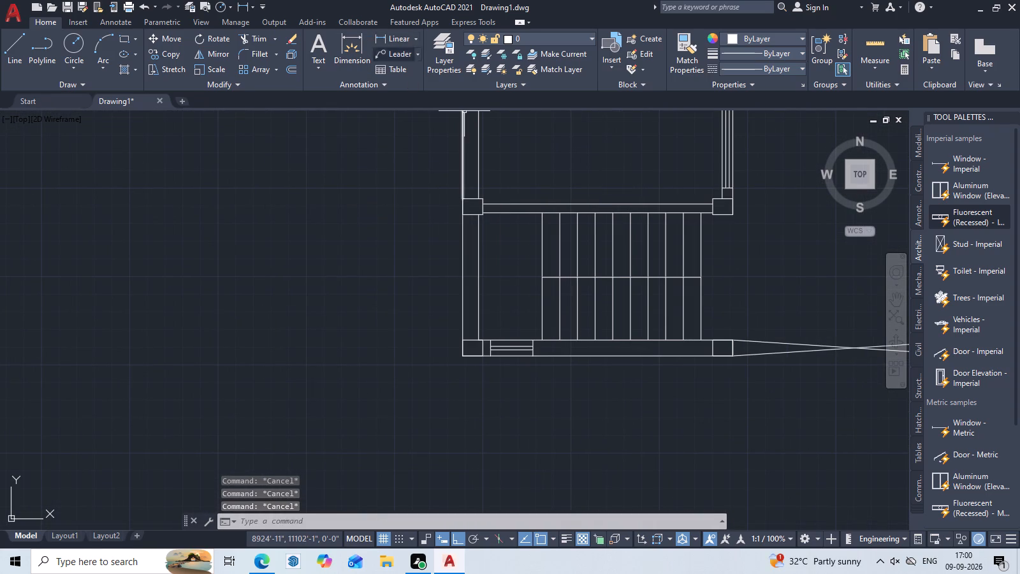
Make Standard the current dimension style.
{"action": "type", "text": "d"}
{"action": "key", "text": "space"}
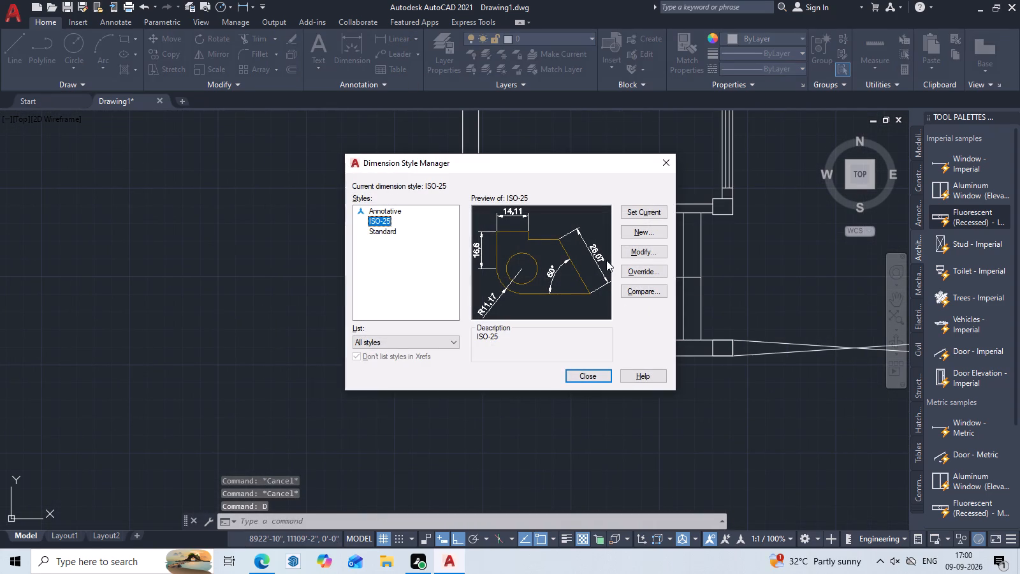
{"action": "left_click", "coordinate": [647, 252]}
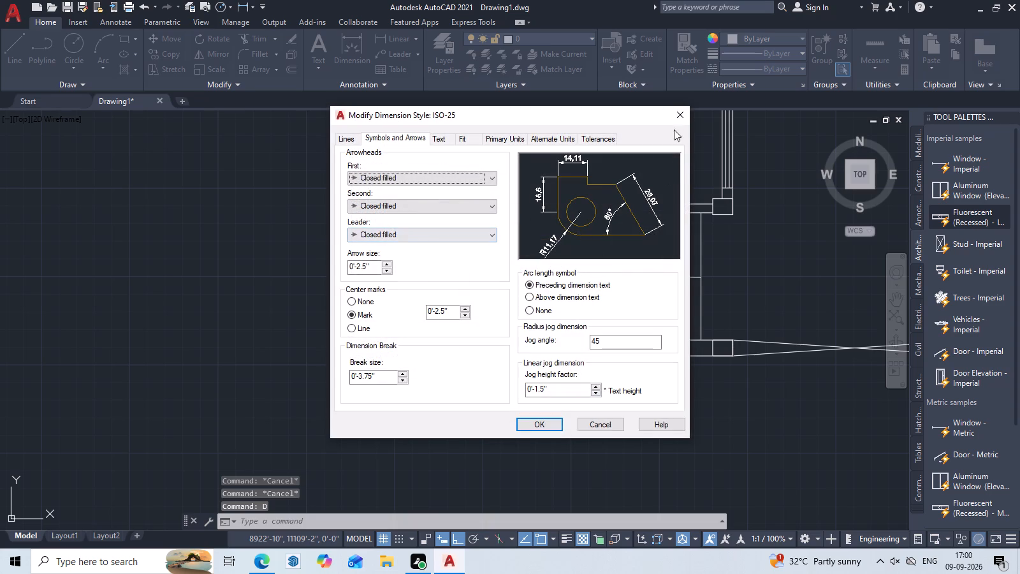
{"action": "left_click", "coordinate": [678, 119]}
{"action": "left_click", "coordinate": [400, 232]}
{"action": "double_click", "coordinate": [388, 233]}
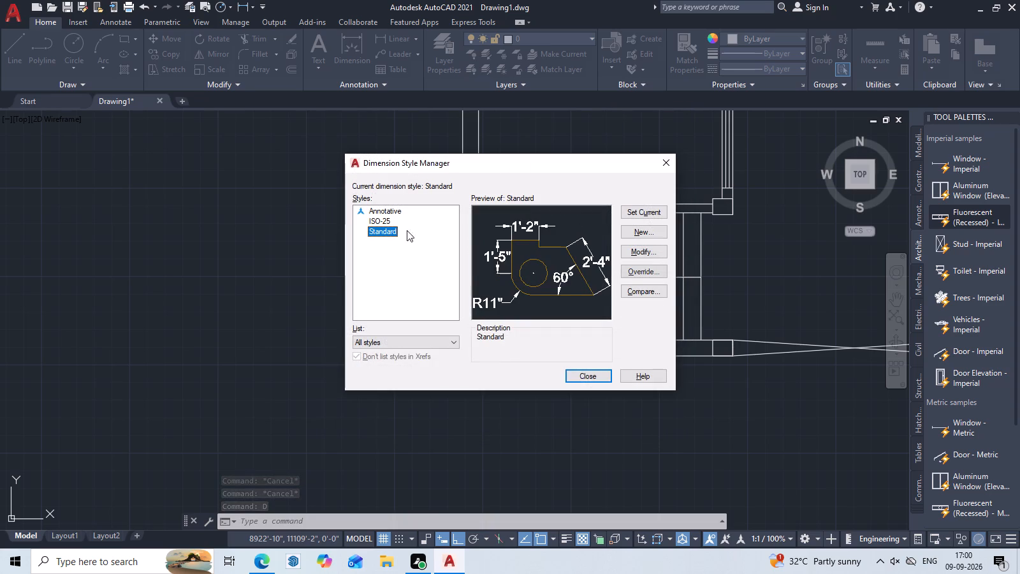
{"action": "left_click", "coordinate": [645, 211]}
{"action": "left_click", "coordinate": [592, 380]}
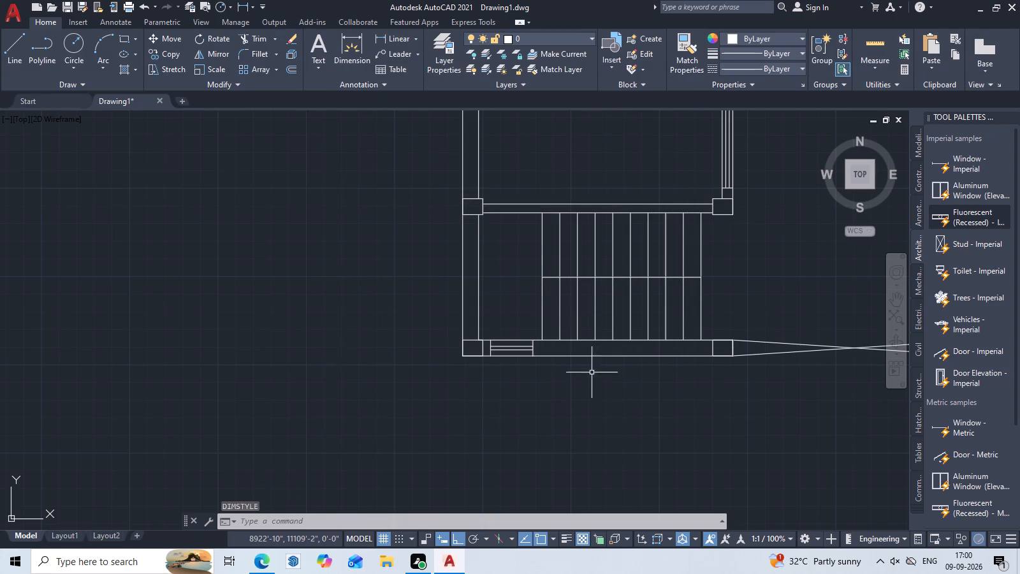
Add a vertical linear dimension of the westernmost tread line's full length, placed in the landing west of the stairs.
{"action": "type", "text": "dli"}
{"action": "key", "text": "space"}
{"action": "scroll", "coordinate": [577, 366], "scroll_direction": "up", "scroll_amount": 2}
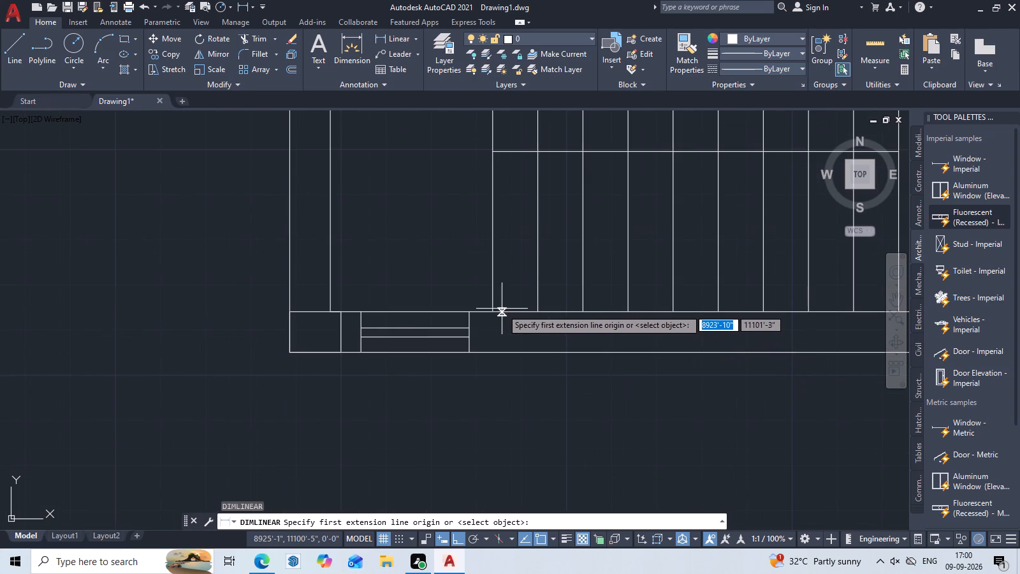
{"action": "left_click", "coordinate": [494, 313]}
{"action": "middle_click_drag", "start_coordinate": [497, 256], "coordinate": [472, 432]}
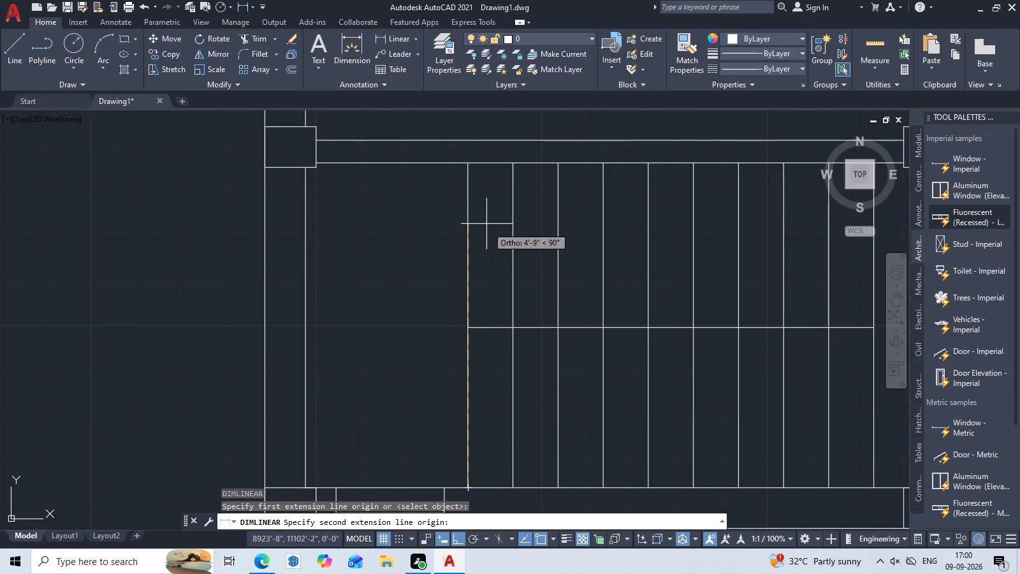
{"action": "left_click", "coordinate": [468, 165]}
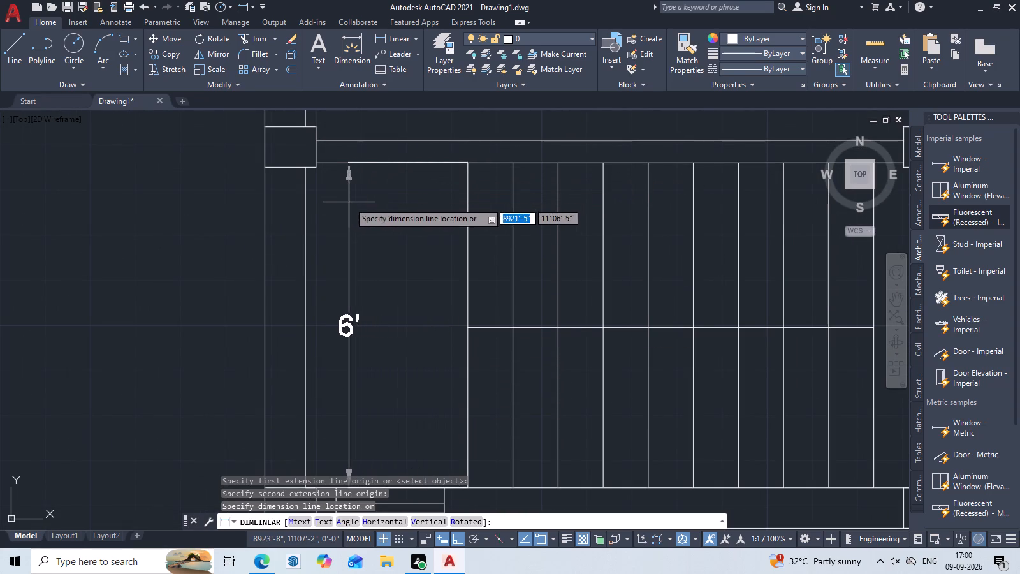
{"action": "left_click", "coordinate": [344, 207]}
Add a horizontal linear dimension from the west wall's inner face to the easternmost tread line, across the upper stair flight.
{"action": "scroll", "coordinate": [396, 285], "scroll_direction": "down", "scroll_amount": 2}
{"action": "middle_click_drag", "start_coordinate": [430, 349], "coordinate": [430, 385]}
{"action": "middle_click_drag", "start_coordinate": [514, 369], "coordinate": [514, 403]}
{"action": "key", "text": "space"}
{"action": "scroll", "coordinate": [365, 321], "scroll_direction": "up", "scroll_amount": 2}
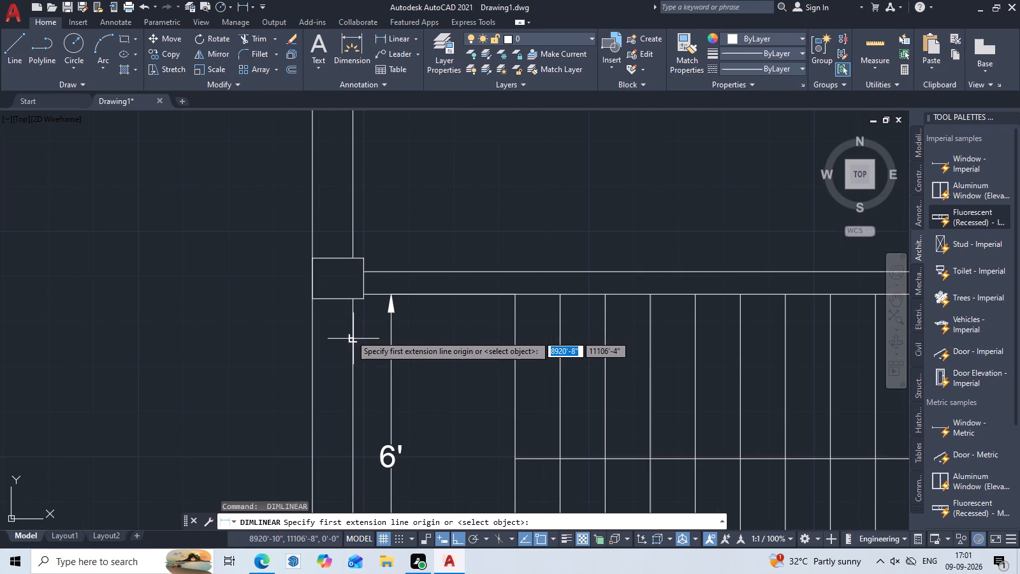
{"action": "double_click", "coordinate": [351, 335]}
{"action": "middle_click_drag", "start_coordinate": [682, 362], "coordinate": [439, 367]}
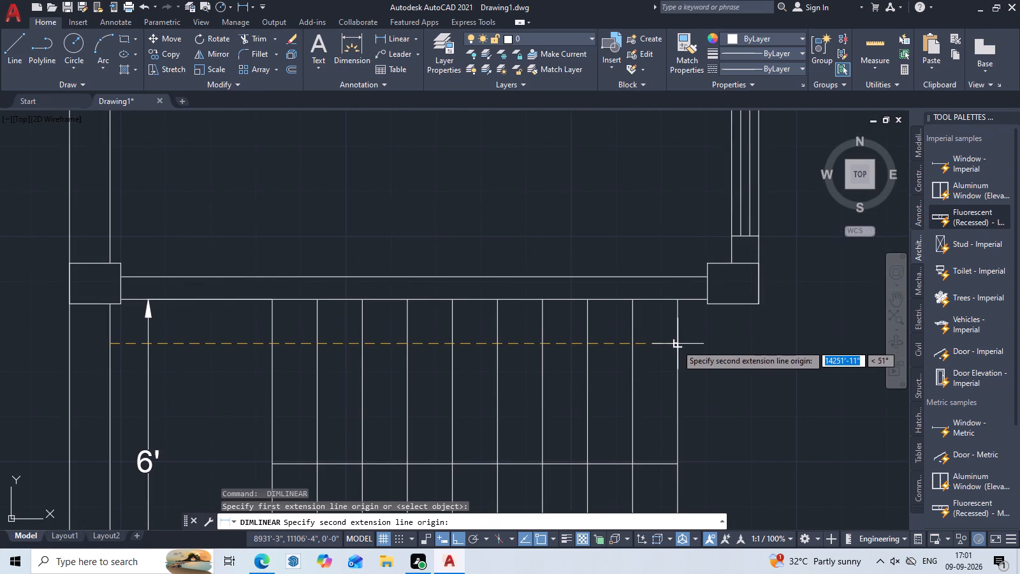
{"action": "left_click", "coordinate": [676, 344]}
{"action": "left_click", "coordinate": [664, 368]}
Add a horizontal linear dimension between the inner faces of the room north of the stairs, placed just above its south wall.
{"action": "scroll", "coordinate": [664, 368], "scroll_direction": "down", "scroll_amount": 2}
{"action": "middle_click_drag", "start_coordinate": [667, 398], "coordinate": [637, 455]}
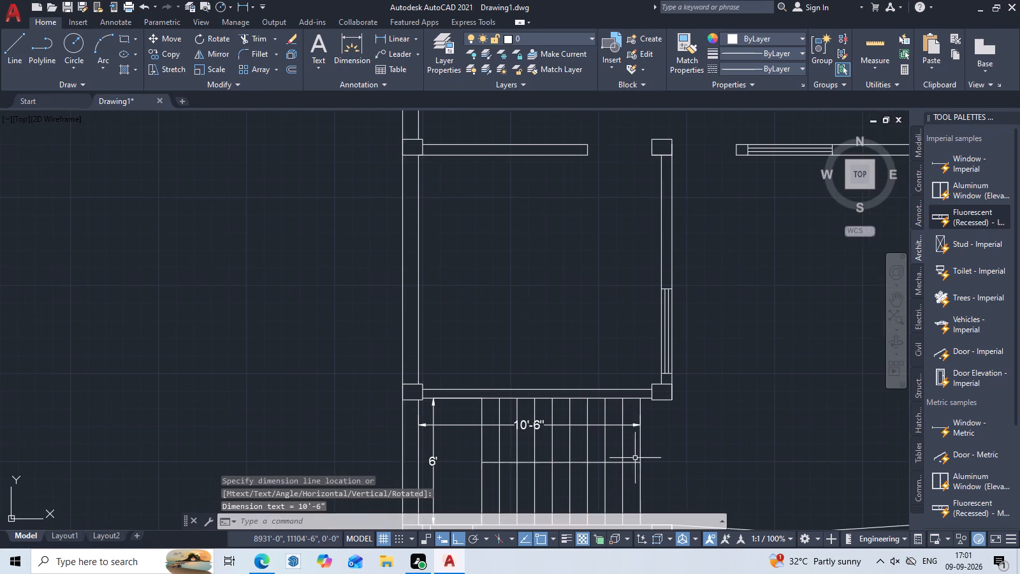
{"action": "middle_click_drag", "start_coordinate": [537, 449], "coordinate": [559, 374]}
{"action": "middle_click_drag", "start_coordinate": [707, 377], "coordinate": [683, 418]}
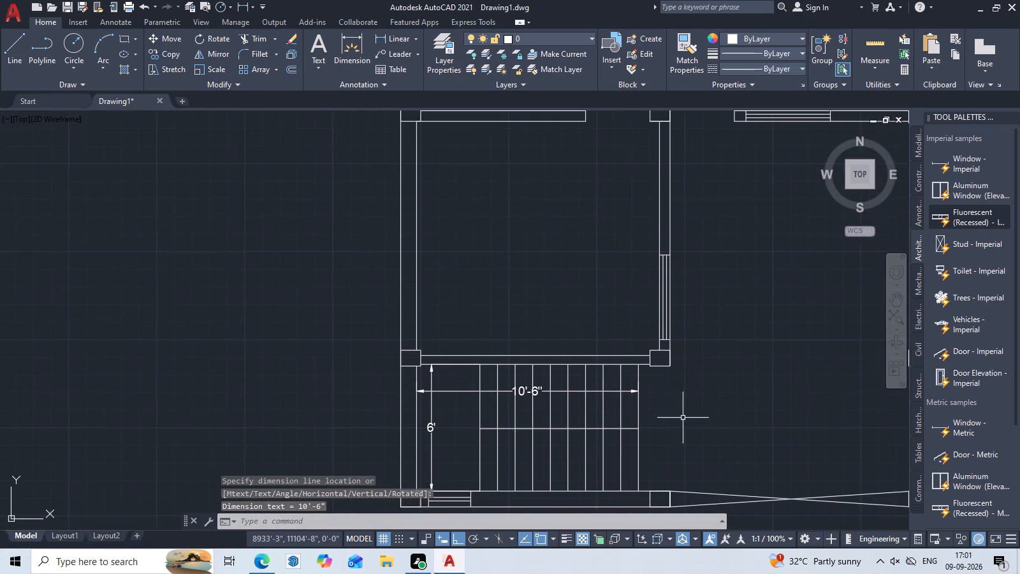
{"action": "scroll", "coordinate": [498, 318], "scroll_direction": "up", "scroll_amount": 1}
{"action": "middle_click_drag", "start_coordinate": [498, 346], "coordinate": [495, 312]}
{"action": "key", "text": "space"}
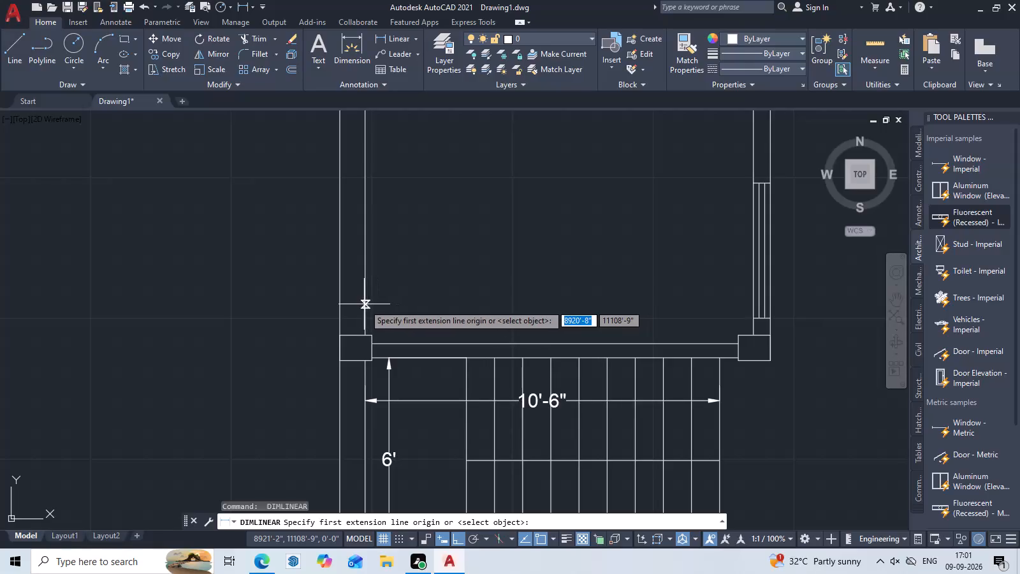
{"action": "left_click", "coordinate": [364, 304]}
{"action": "left_click", "coordinate": [752, 303]}
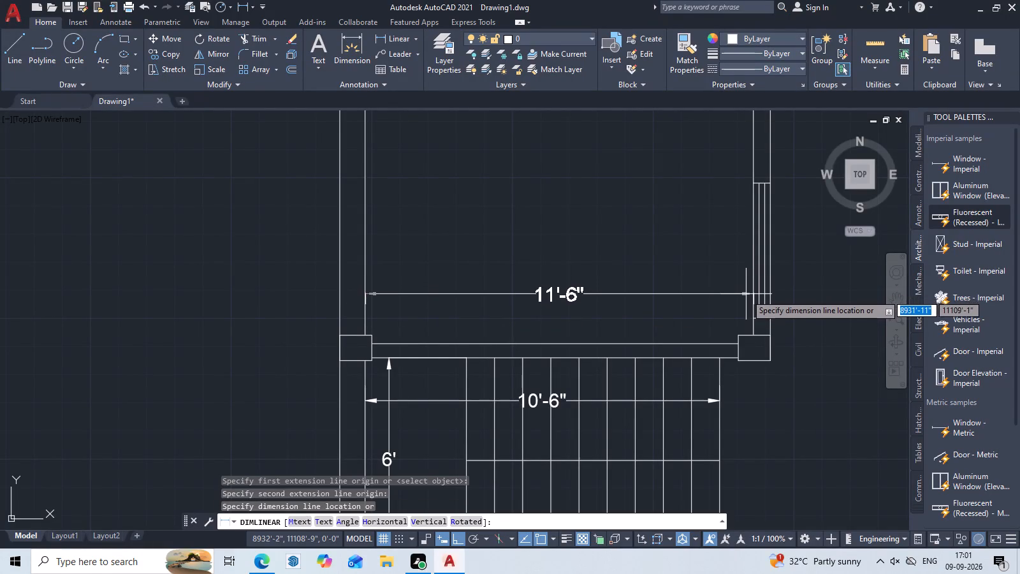
{"action": "left_click", "coordinate": [745, 316]}
Add a vertical linear dimension between the north and south walls' inner faces in the room above the stairs, placed near its west wall.
{"action": "middle_click_drag", "start_coordinate": [581, 275], "coordinate": [669, 330]}
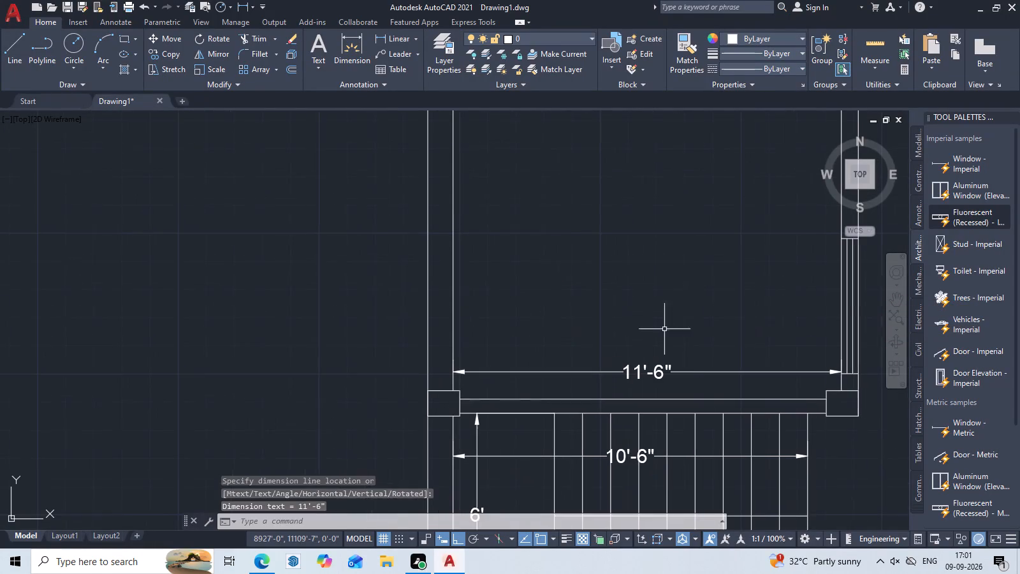
{"action": "key", "text": "space"}
{"action": "scroll", "coordinate": [567, 292], "scroll_direction": "down", "scroll_amount": 2}
{"action": "middle_click_drag", "start_coordinate": [573, 295], "coordinate": [540, 336]}
{"action": "scroll", "coordinate": [523, 277], "scroll_direction": "up", "scroll_amount": 2}
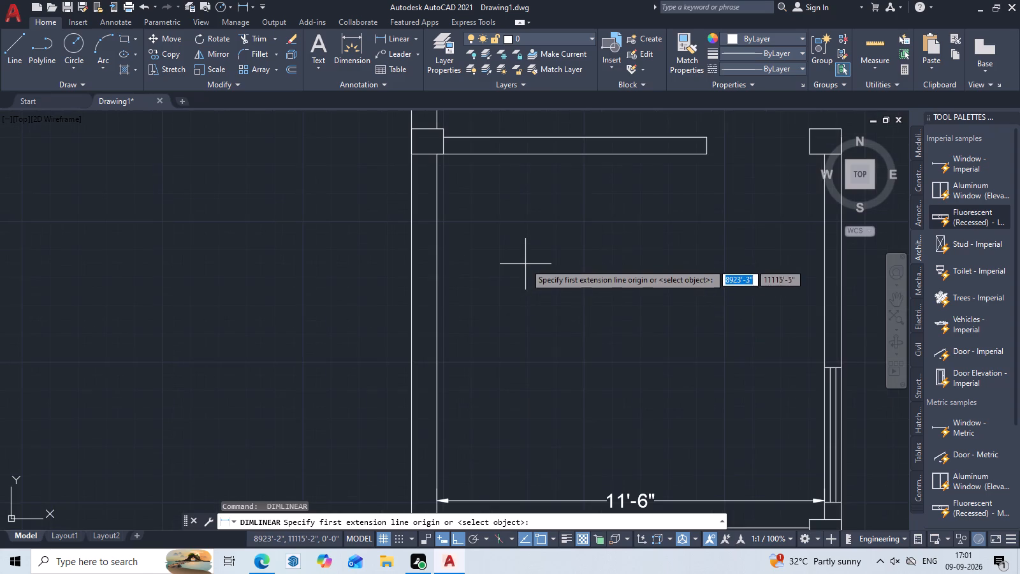
{"action": "left_click", "coordinate": [513, 154]}
{"action": "middle_click_drag", "start_coordinate": [509, 351], "coordinate": [562, 239]}
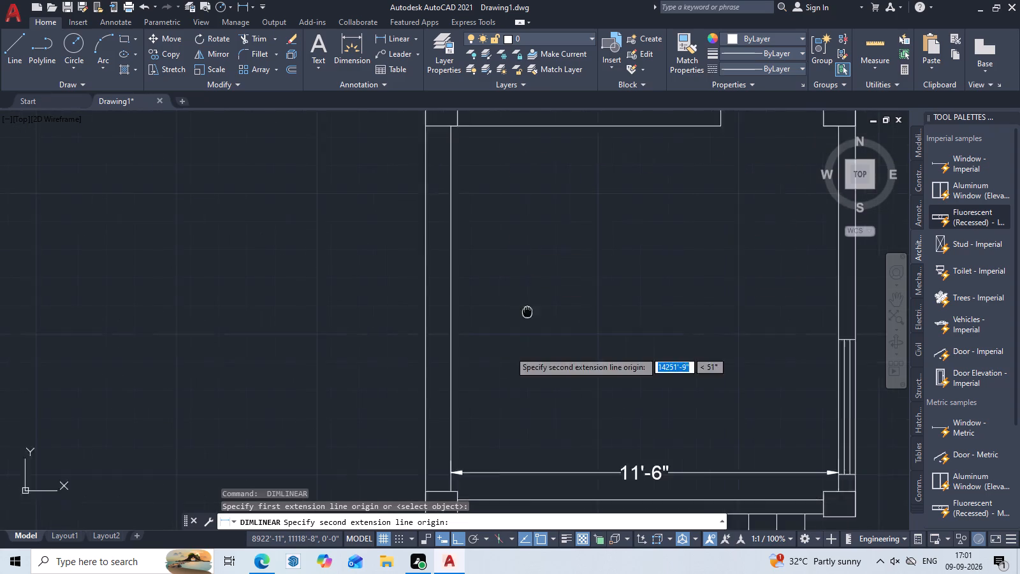
{"action": "middle_click_drag", "start_coordinate": [562, 239], "coordinate": [562, 238]}
{"action": "double_click", "coordinate": [564, 415]}
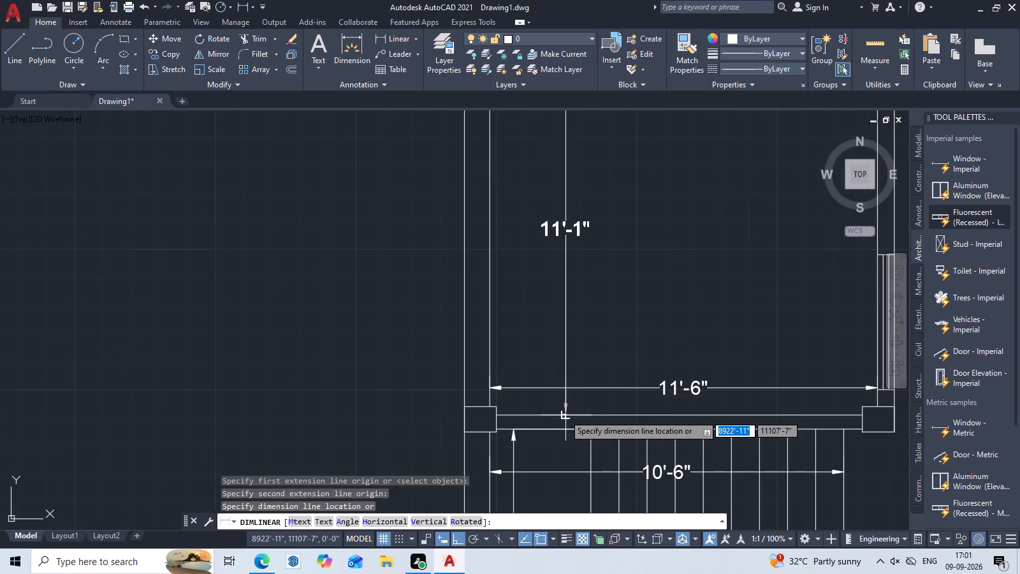
{"action": "left_click", "coordinate": [523, 411]}
Add a horizontal linear dimension across the middle hall from the west wall's inner face to the free end of the east stub wall.
{"action": "scroll", "coordinate": [632, 346], "scroll_direction": "down", "scroll_amount": 2}
{"action": "middle_click_drag", "start_coordinate": [632, 339], "coordinate": [448, 443]}
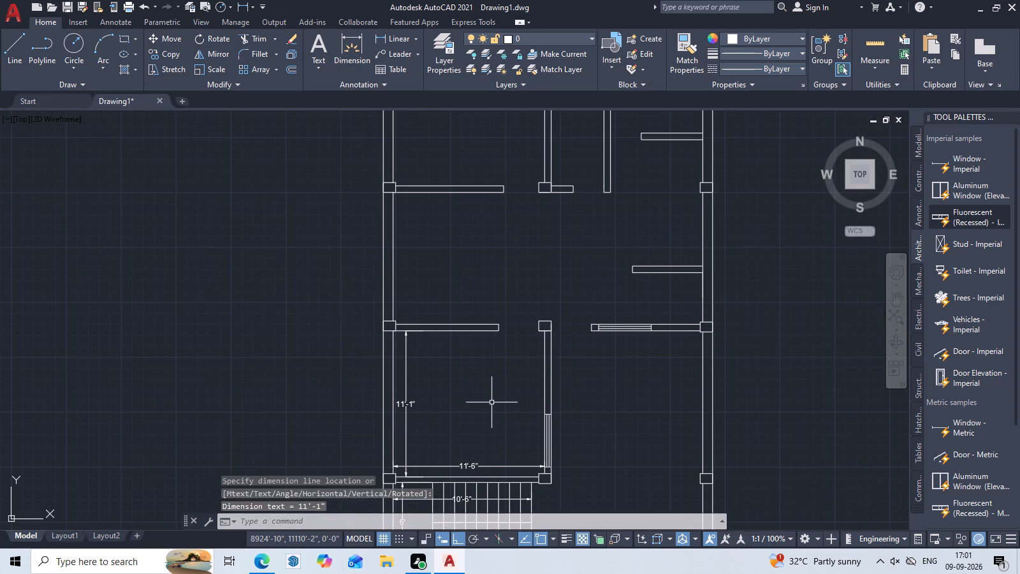
{"action": "middle_click_drag", "start_coordinate": [536, 353], "coordinate": [535, 425]}
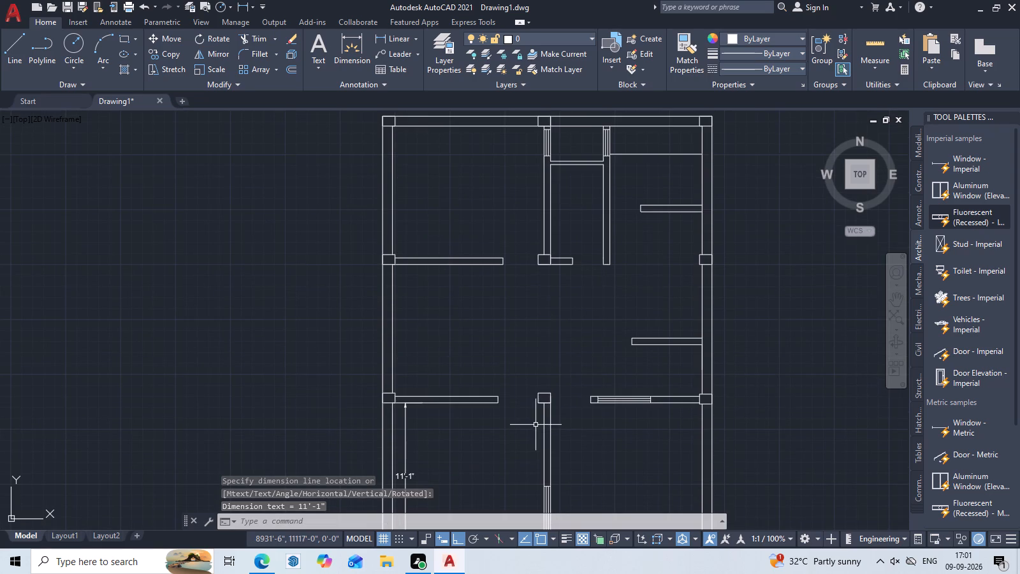
{"action": "key", "text": "space"}
{"action": "double_click", "coordinate": [391, 338]}
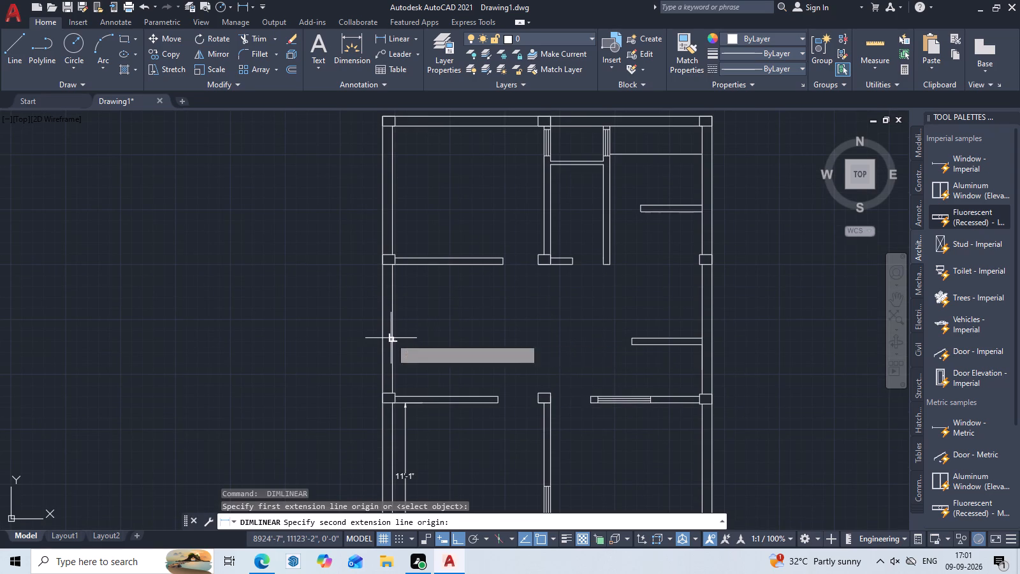
{"action": "left_click", "coordinate": [634, 342]}
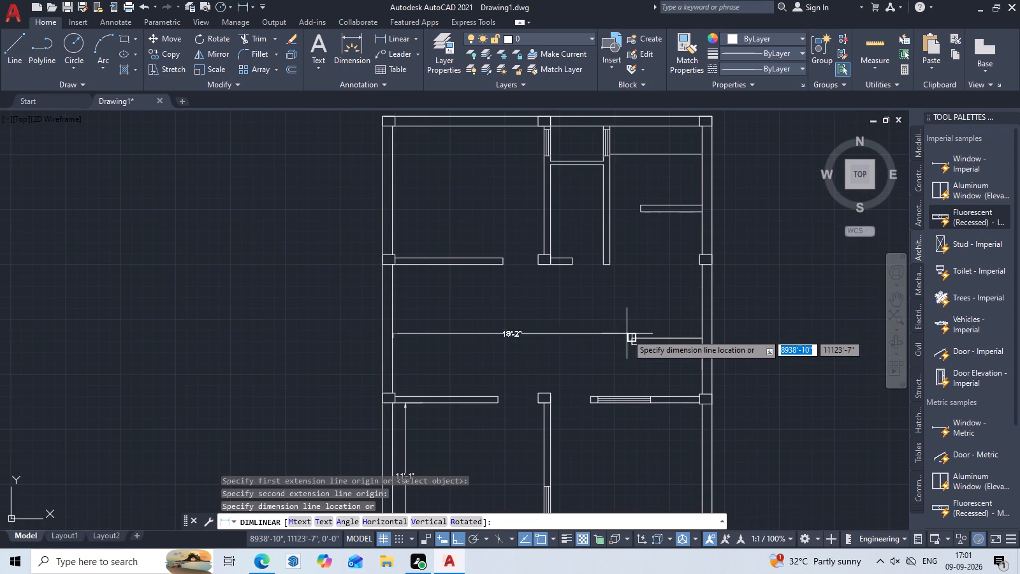
{"action": "left_click", "coordinate": [625, 337]}
Add a vertical linear dimension of the middle hall between its south and north walls' inner faces, placed near the west wall.
{"action": "middle_click_drag", "start_coordinate": [545, 348], "coordinate": [545, 369]}
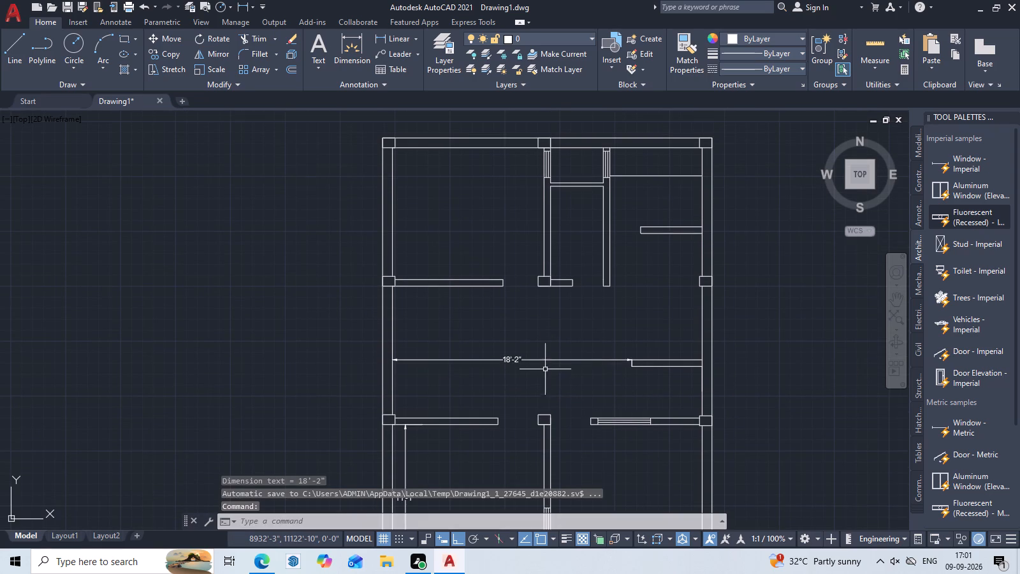
{"action": "key", "text": "space"}
{"action": "scroll", "coordinate": [394, 414], "scroll_direction": "up", "scroll_amount": 2}
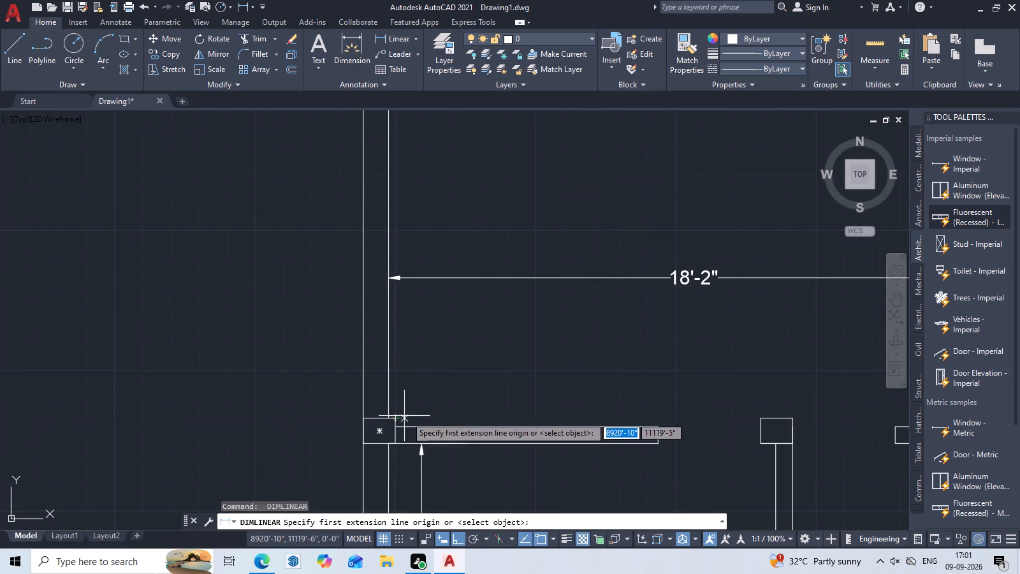
{"action": "left_click", "coordinate": [419, 426]}
{"action": "middle_click_drag", "start_coordinate": [453, 248], "coordinate": [448, 387]}
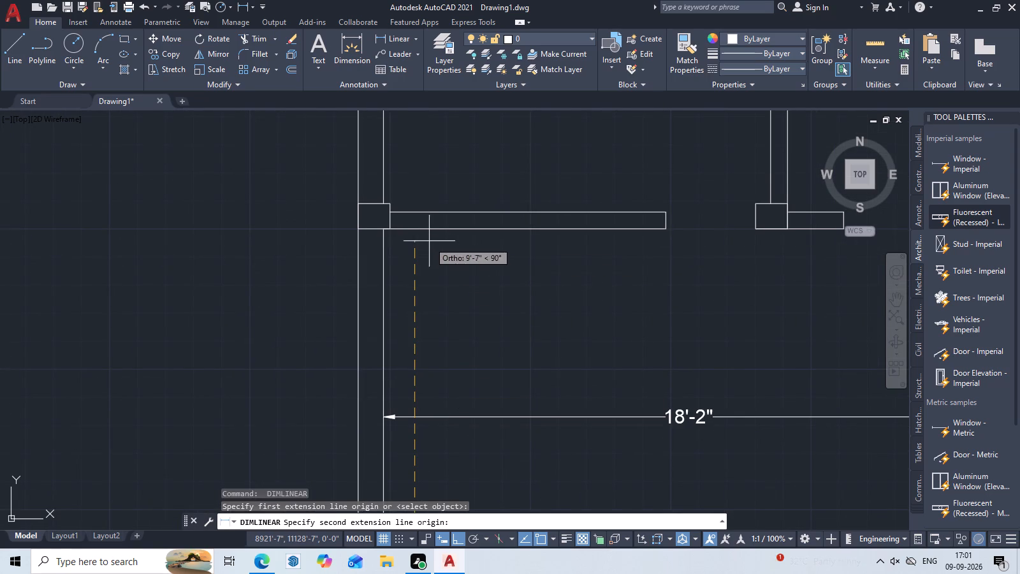
{"action": "left_click", "coordinate": [416, 230]}
{"action": "double_click", "coordinate": [431, 248]}
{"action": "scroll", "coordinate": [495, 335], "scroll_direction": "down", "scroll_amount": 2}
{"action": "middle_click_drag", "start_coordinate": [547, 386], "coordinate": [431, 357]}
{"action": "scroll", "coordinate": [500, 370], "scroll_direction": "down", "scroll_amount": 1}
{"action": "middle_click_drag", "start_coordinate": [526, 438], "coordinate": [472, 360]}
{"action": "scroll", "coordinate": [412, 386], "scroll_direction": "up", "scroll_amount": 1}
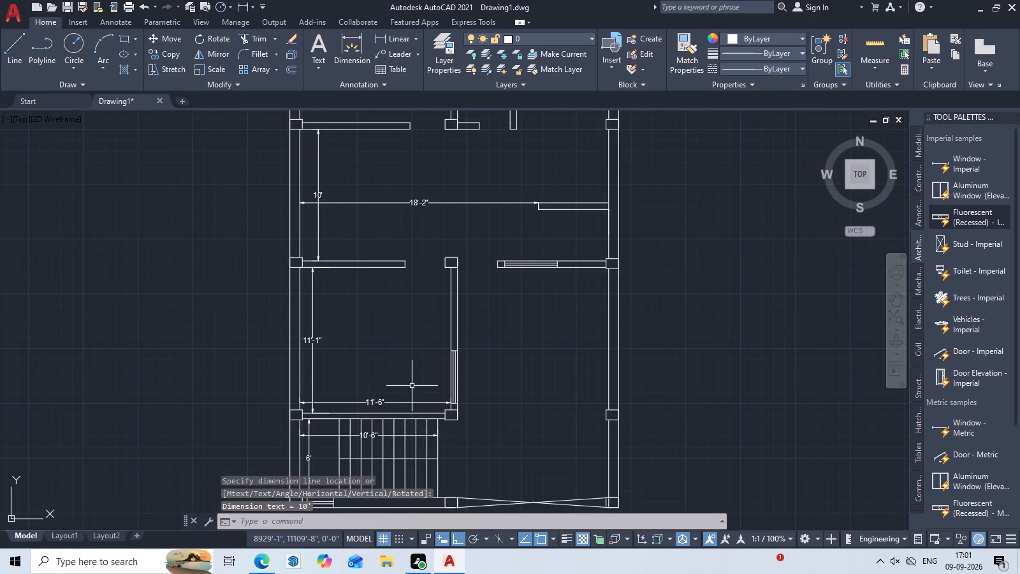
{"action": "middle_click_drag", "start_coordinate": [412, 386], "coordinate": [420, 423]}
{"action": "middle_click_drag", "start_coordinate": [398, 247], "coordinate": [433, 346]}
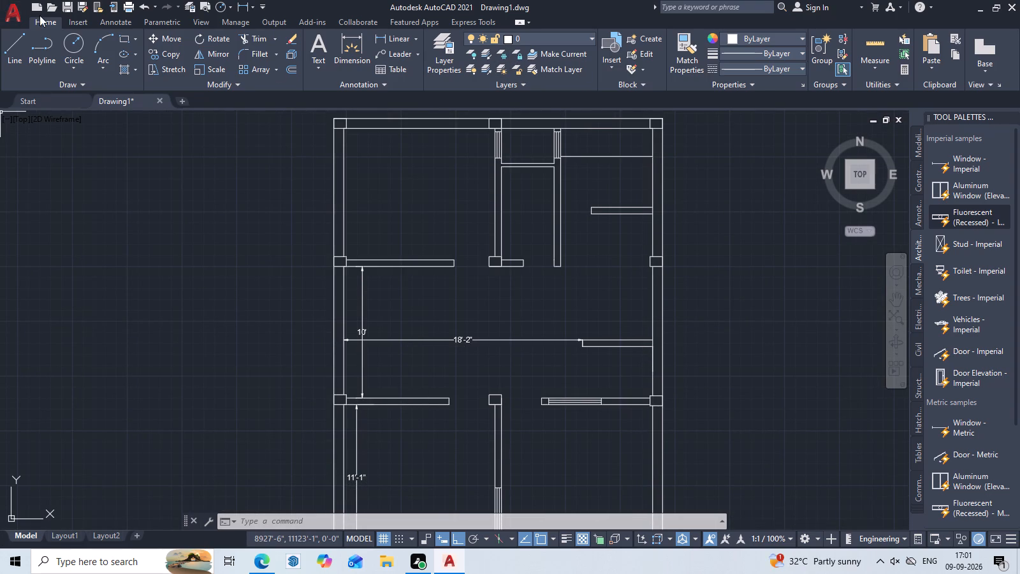
Start saving the drawing in the 11645 folder on the Desktop and clear the proposed file name.
{"action": "left_click", "coordinate": [12, 6]}
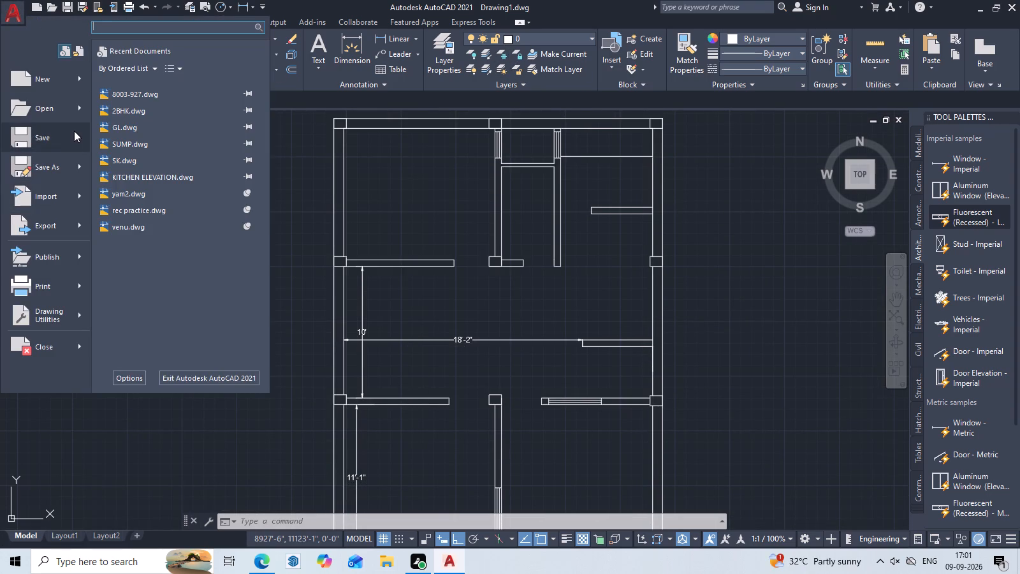
{"action": "left_click", "coordinate": [74, 131]}
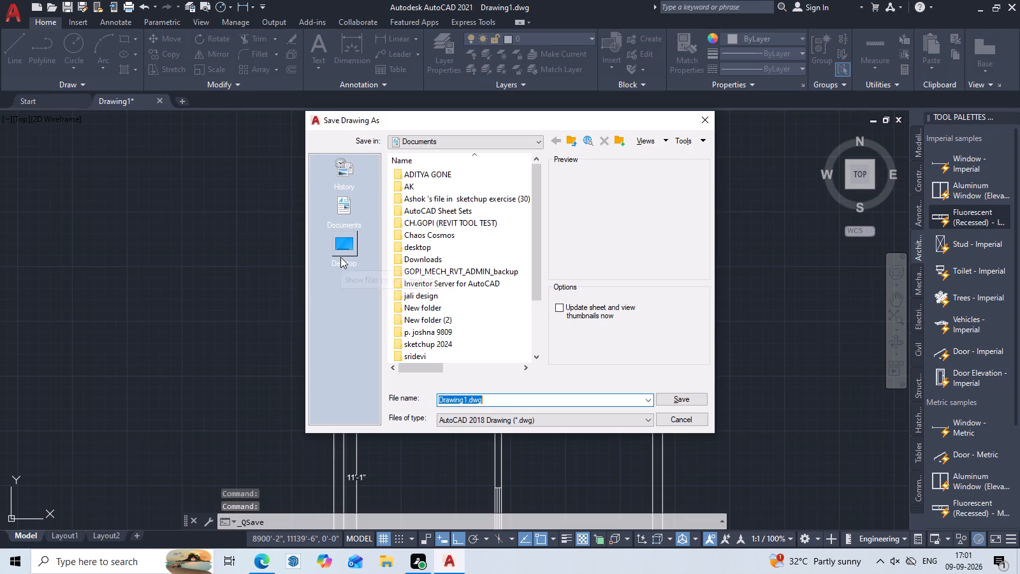
{"action": "left_click", "coordinate": [340, 257]}
{"action": "left_click", "coordinate": [415, 235]}
{"action": "left_click", "coordinate": [415, 235]}
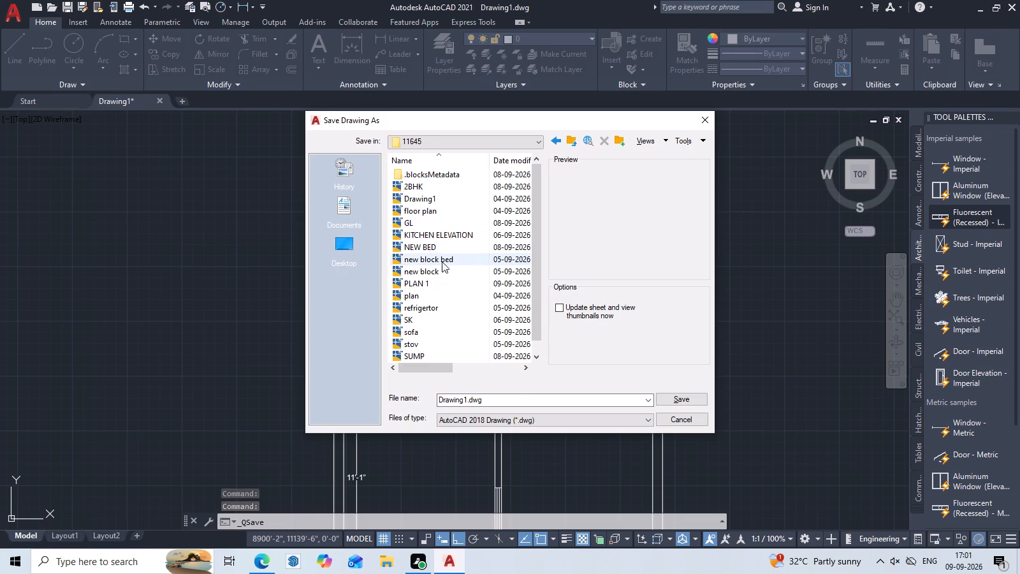
{"action": "double_click", "coordinate": [510, 400]}
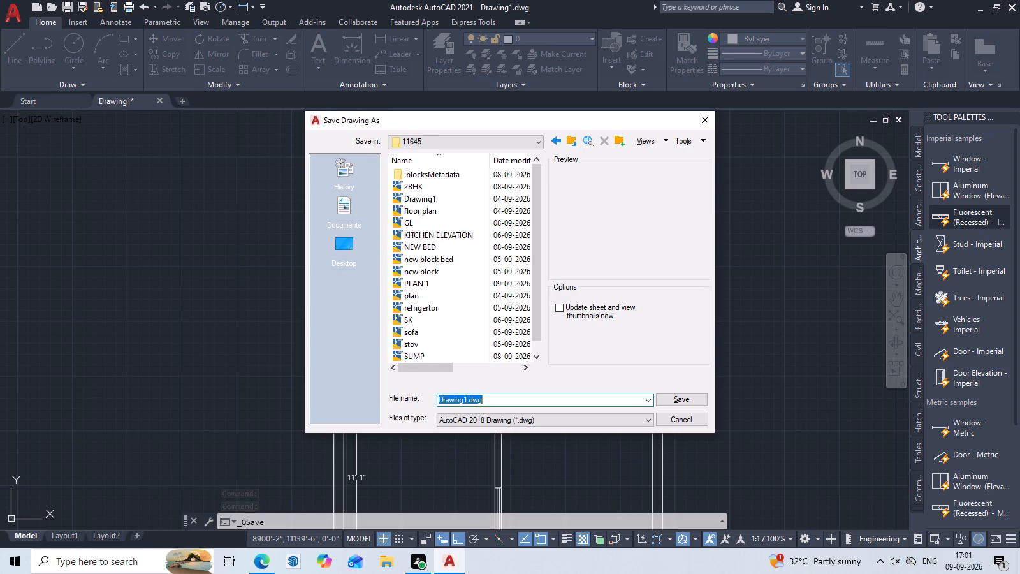
{"action": "key", "text": "BackSpace"}
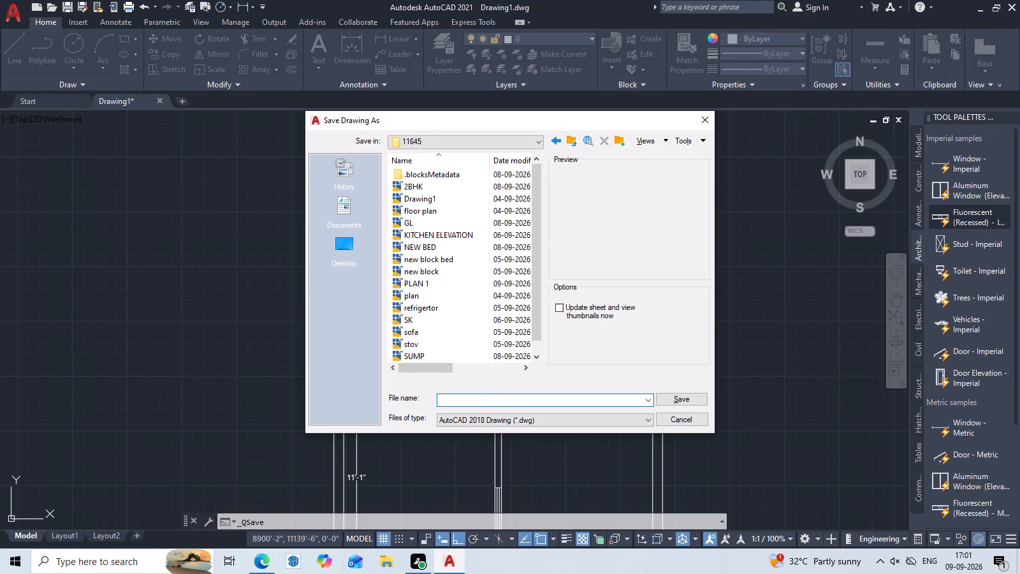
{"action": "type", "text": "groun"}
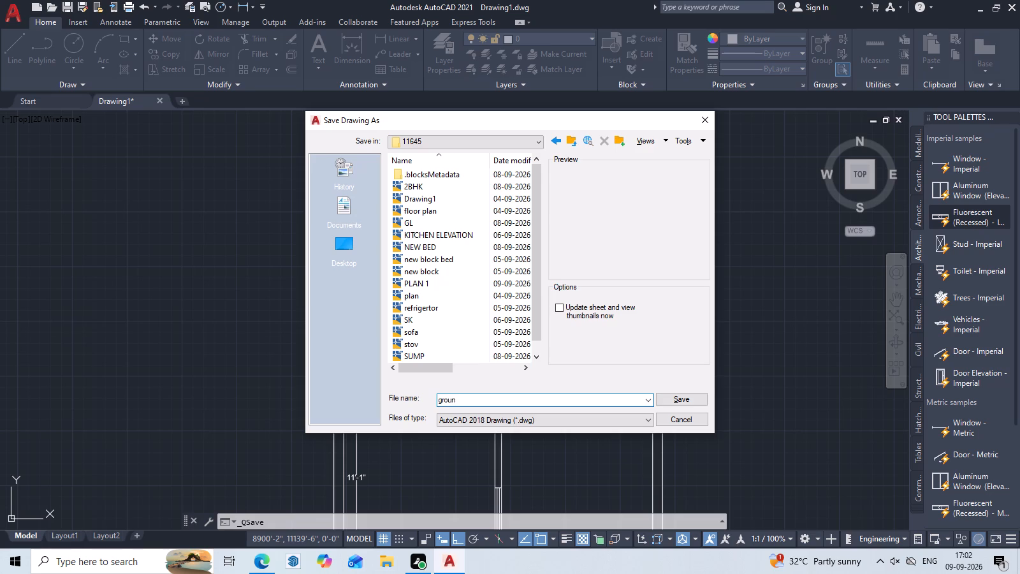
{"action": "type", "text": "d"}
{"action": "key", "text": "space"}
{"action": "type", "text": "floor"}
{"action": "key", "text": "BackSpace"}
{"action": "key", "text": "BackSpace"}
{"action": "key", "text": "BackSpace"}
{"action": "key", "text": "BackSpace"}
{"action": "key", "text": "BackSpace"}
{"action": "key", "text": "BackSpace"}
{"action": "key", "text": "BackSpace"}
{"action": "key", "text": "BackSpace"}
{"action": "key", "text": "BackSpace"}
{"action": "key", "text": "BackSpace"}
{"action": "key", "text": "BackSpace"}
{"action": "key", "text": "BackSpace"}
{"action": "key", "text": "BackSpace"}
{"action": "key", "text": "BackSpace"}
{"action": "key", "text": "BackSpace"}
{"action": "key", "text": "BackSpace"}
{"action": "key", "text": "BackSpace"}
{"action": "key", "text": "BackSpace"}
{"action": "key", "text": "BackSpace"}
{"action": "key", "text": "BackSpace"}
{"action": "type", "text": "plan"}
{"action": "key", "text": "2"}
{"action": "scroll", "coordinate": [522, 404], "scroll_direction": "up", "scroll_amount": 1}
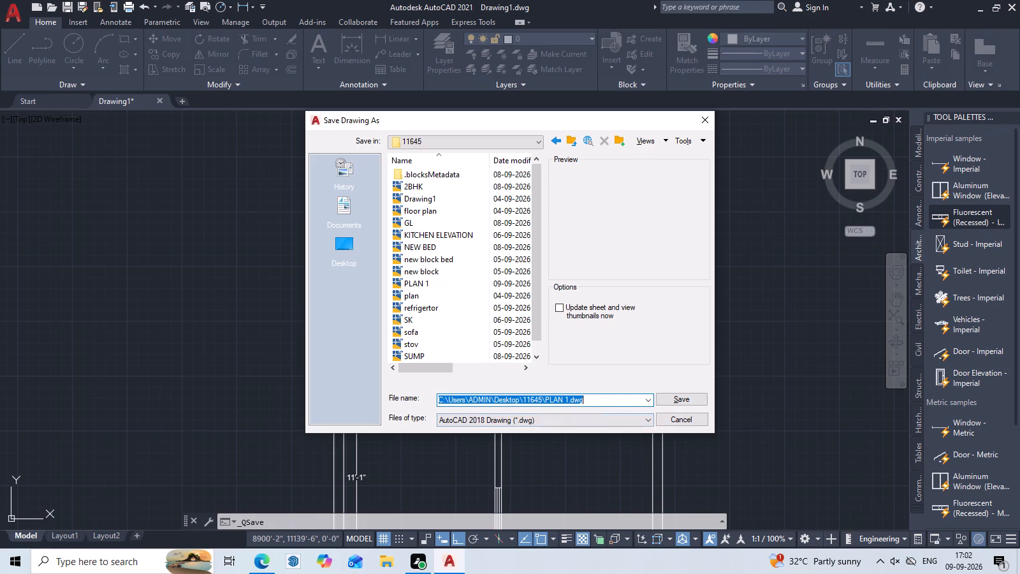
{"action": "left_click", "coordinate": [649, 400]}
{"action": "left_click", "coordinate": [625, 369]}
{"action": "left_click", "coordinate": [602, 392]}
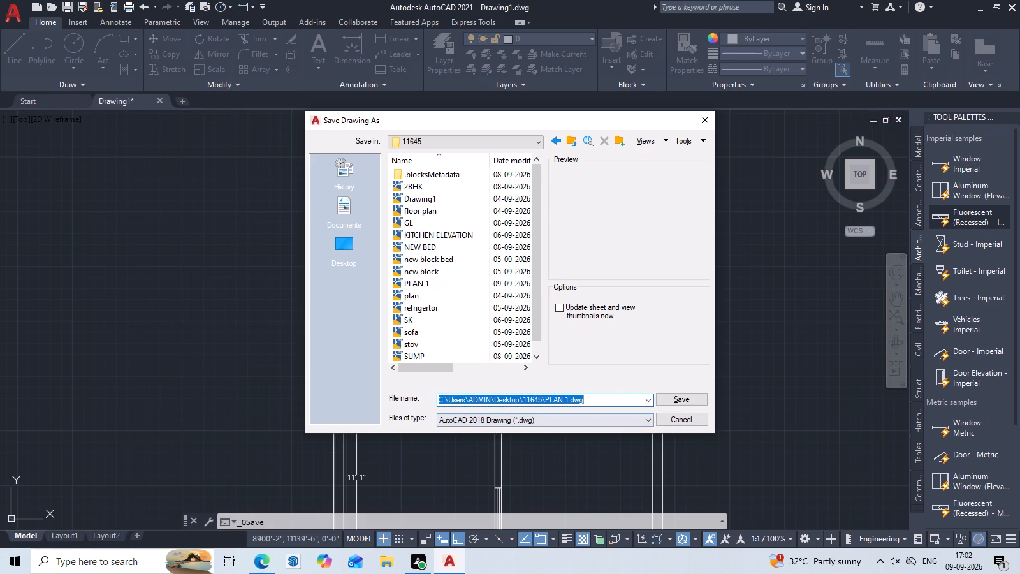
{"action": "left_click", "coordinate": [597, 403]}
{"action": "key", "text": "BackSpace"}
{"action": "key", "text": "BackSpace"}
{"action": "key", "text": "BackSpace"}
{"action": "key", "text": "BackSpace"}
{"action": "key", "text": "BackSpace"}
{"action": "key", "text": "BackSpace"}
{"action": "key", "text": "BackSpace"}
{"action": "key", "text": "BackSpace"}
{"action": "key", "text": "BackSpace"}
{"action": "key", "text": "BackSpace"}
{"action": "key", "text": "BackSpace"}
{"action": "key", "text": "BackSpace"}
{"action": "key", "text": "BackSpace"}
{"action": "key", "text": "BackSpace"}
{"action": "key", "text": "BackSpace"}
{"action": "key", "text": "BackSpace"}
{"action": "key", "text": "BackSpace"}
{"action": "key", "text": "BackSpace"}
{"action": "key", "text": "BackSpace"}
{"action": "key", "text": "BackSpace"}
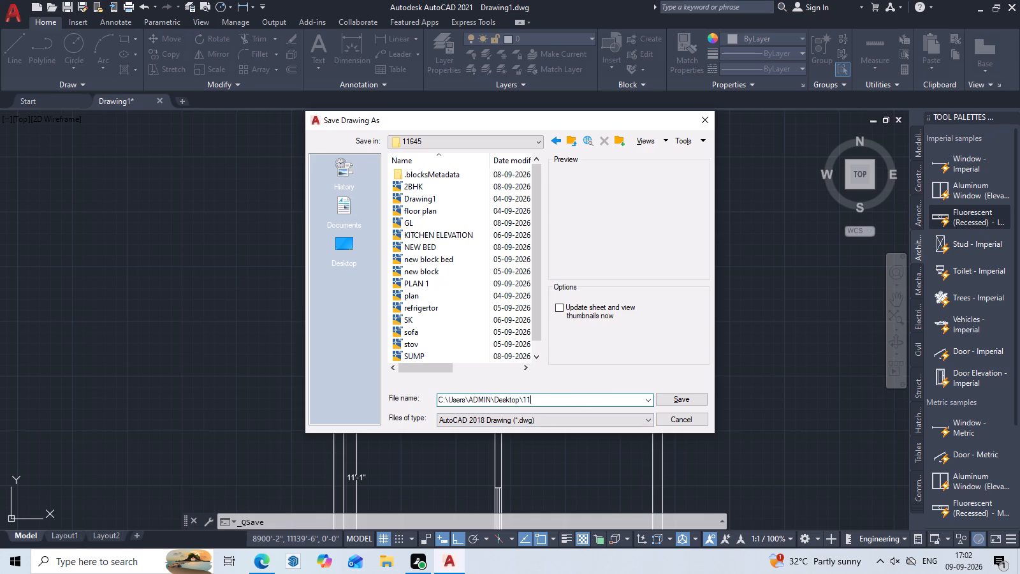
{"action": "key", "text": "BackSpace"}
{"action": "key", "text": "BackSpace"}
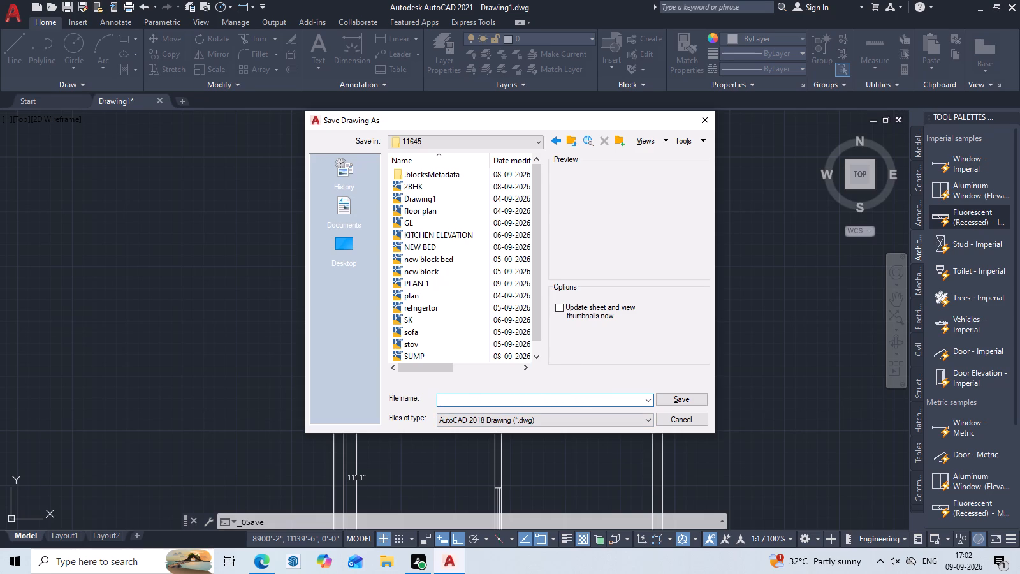
Name the drawing file plan 2 and save it in the 11645 folder.
{"action": "type", "text": "pl"}
{"action": "key", "text": "s"}
{"action": "key", "text": "BackSpace"}
{"action": "type", "text": "an"}
{"action": "key", "text": "space"}
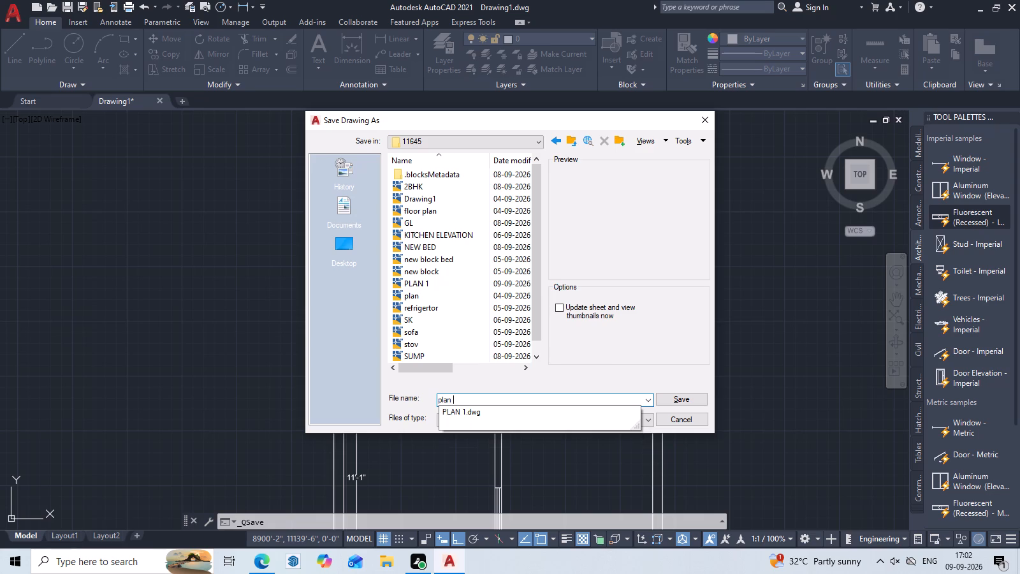
{"action": "key", "text": "2"}
{"action": "double_click", "coordinate": [680, 404]}
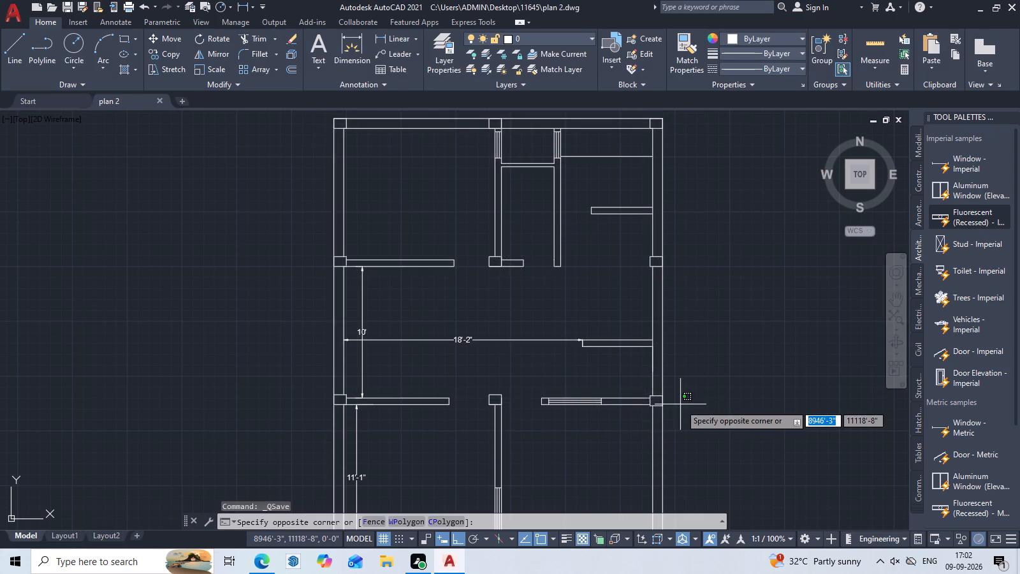
{"action": "key", "text": "Escape"}
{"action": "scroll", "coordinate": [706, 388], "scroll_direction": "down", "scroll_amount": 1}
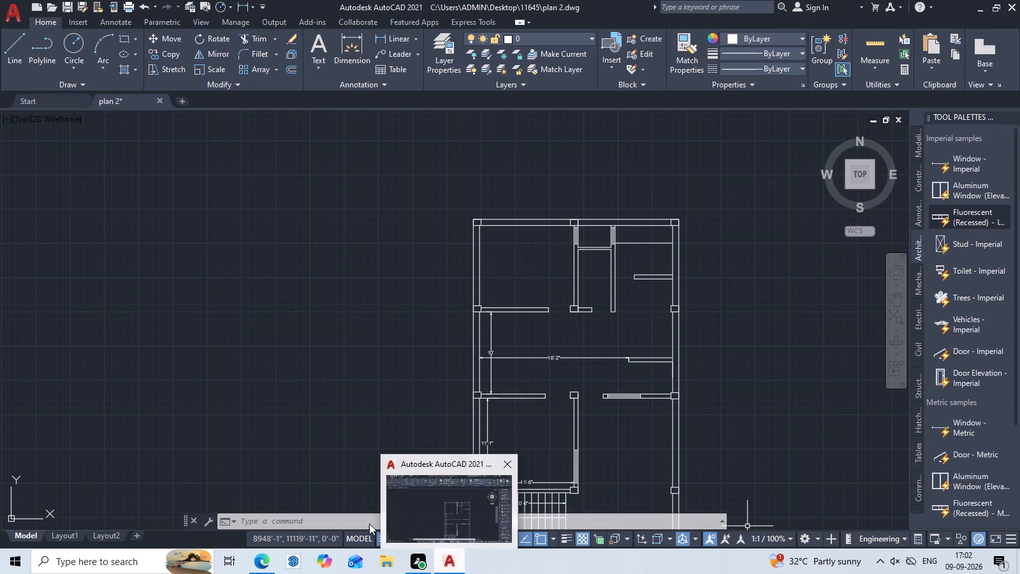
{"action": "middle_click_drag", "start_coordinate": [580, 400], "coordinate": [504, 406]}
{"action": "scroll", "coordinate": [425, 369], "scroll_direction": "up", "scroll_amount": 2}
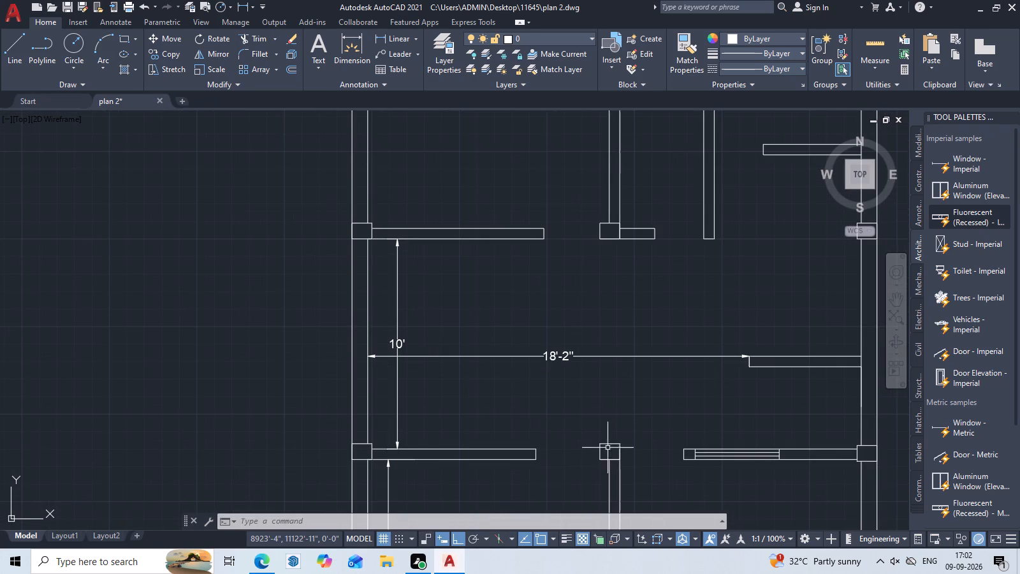
Add a vertical linear dimension of the northwest room between its south and north walls' inner faces, placed near the west wall.
{"action": "middle_click_drag", "start_coordinate": [451, 367], "coordinate": [541, 551]}
{"action": "scroll", "coordinate": [611, 381], "scroll_direction": "up", "scroll_amount": 1}
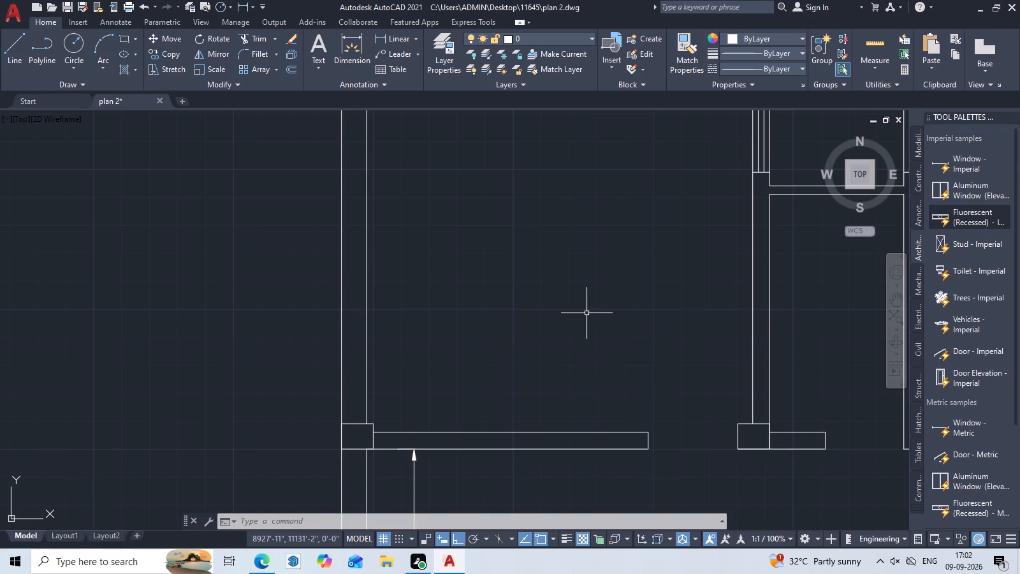
{"action": "key", "text": "Escape"}
{"action": "middle_click_drag", "start_coordinate": [424, 223], "coordinate": [419, 276]}
{"action": "left_click", "coordinate": [383, 43]}
{"action": "middle_click_drag", "start_coordinate": [498, 300], "coordinate": [421, 182]}
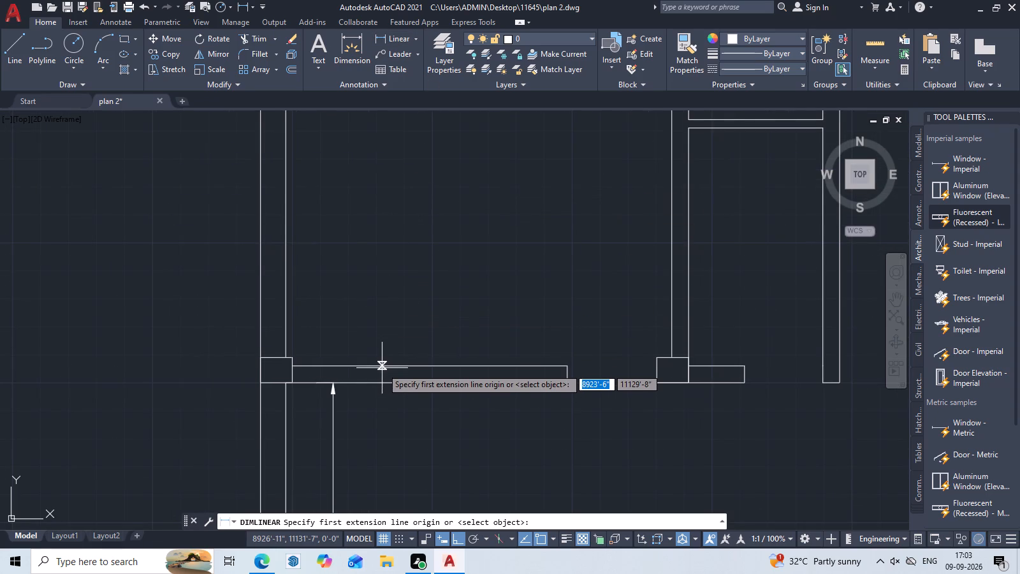
{"action": "double_click", "coordinate": [383, 366]}
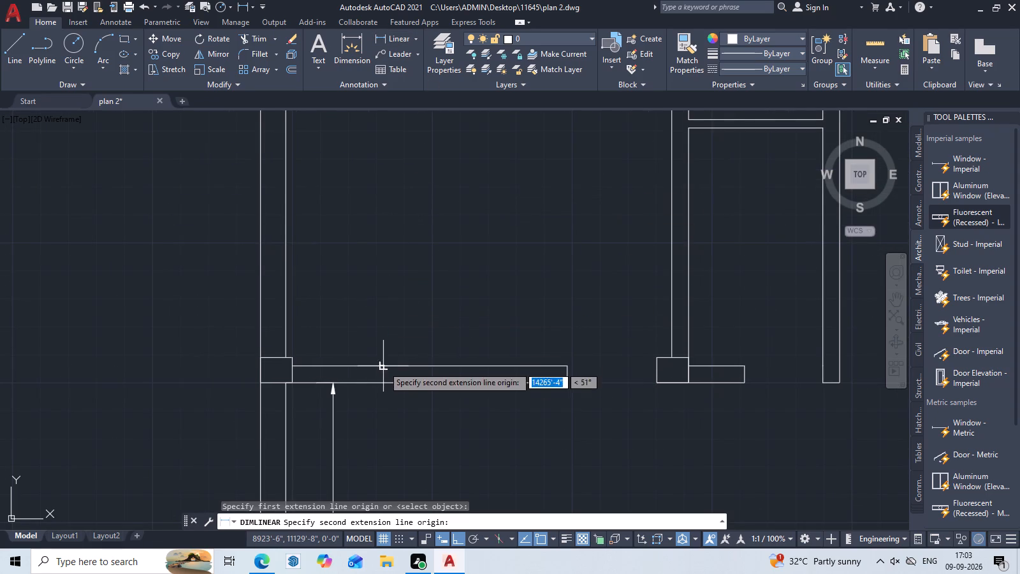
{"action": "middle_click_drag", "start_coordinate": [400, 218], "coordinate": [395, 368]}
{"action": "left_click", "coordinate": [377, 180]}
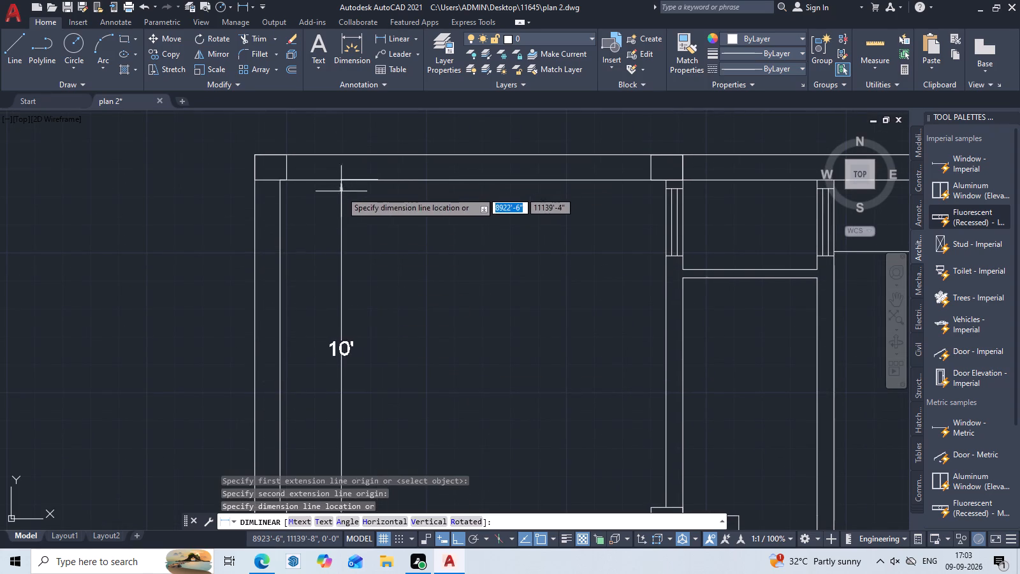
{"action": "left_click", "coordinate": [319, 202]}
Add a horizontal linear dimension across the northwest room from the west wall's inner face to the east partition, below mid-height.
{"action": "scroll", "coordinate": [365, 237], "scroll_direction": "down", "scroll_amount": 2}
{"action": "middle_click_drag", "start_coordinate": [415, 336], "coordinate": [419, 349]}
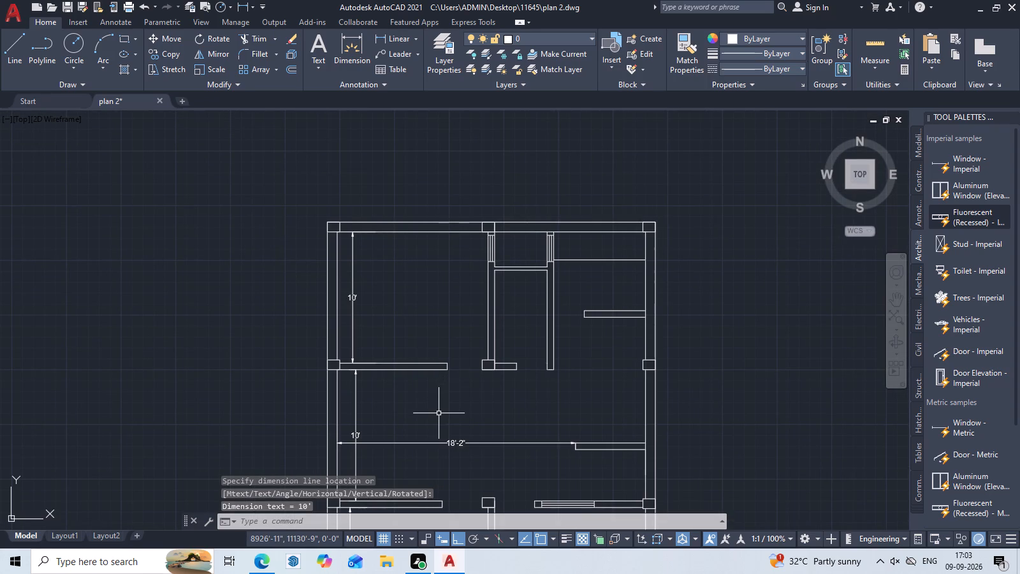
{"action": "middle_click_drag", "start_coordinate": [369, 280], "coordinate": [394, 333]}
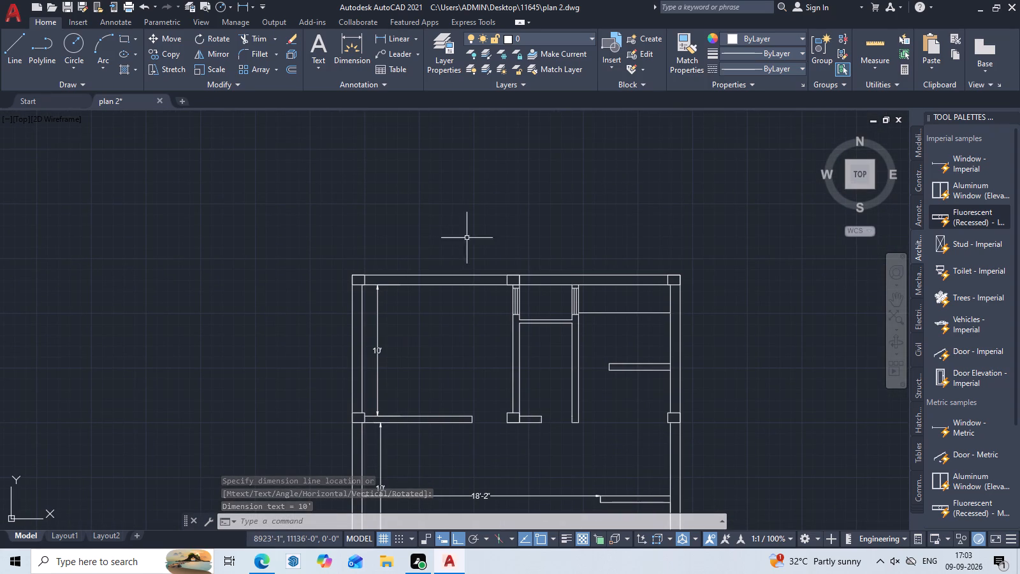
{"action": "left_click", "coordinate": [398, 41]}
{"action": "middle_click_drag", "start_coordinate": [439, 396], "coordinate": [415, 328]}
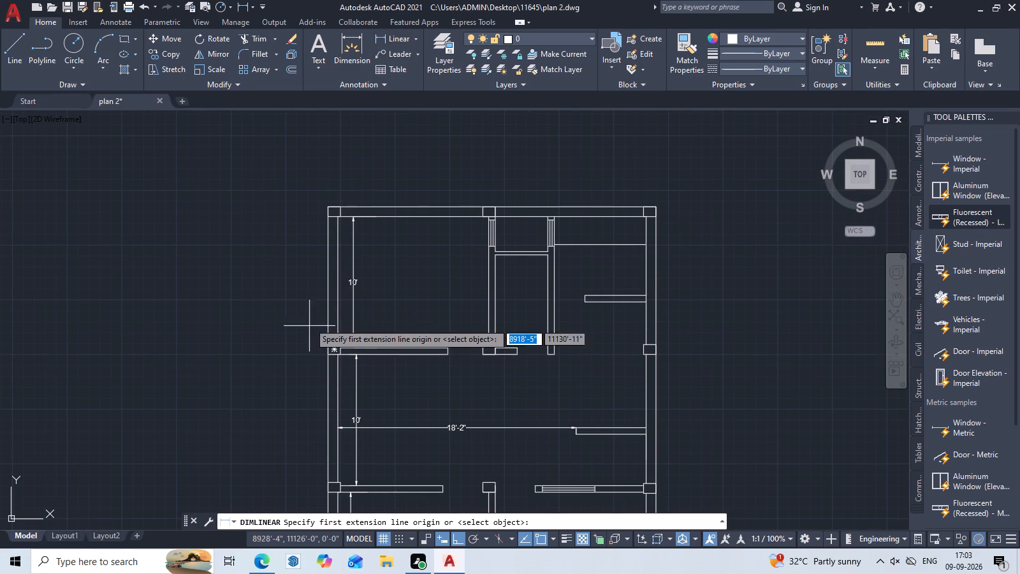
{"action": "double_click", "coordinate": [337, 301]}
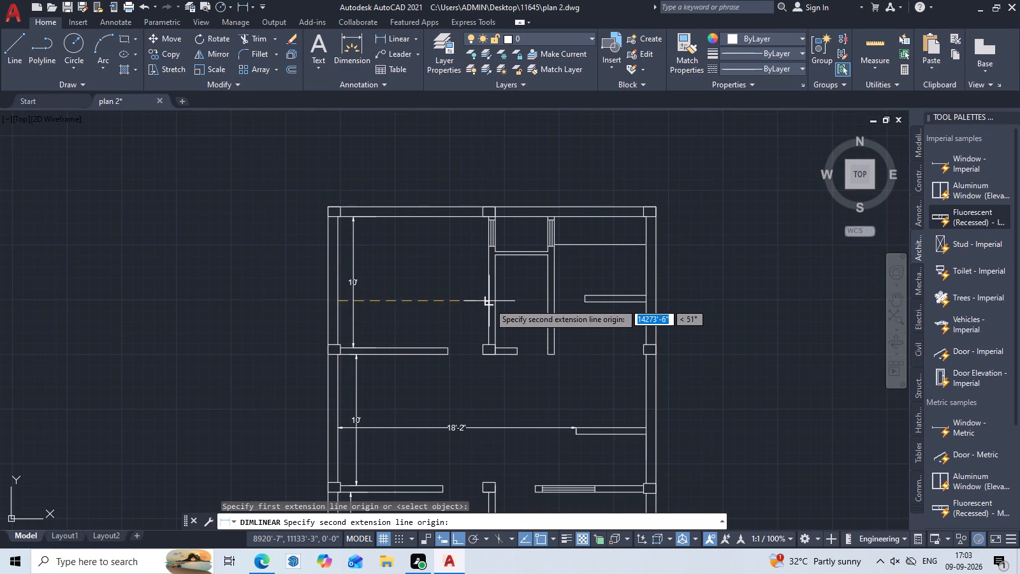
{"action": "double_click", "coordinate": [488, 303]}
{"action": "left_click", "coordinate": [477, 307]}
Add a horizontal linear dimension across the small north-central space between the two windows, placed just below the north wall.
{"action": "middle_click_drag", "start_coordinate": [458, 383], "coordinate": [471, 342]}
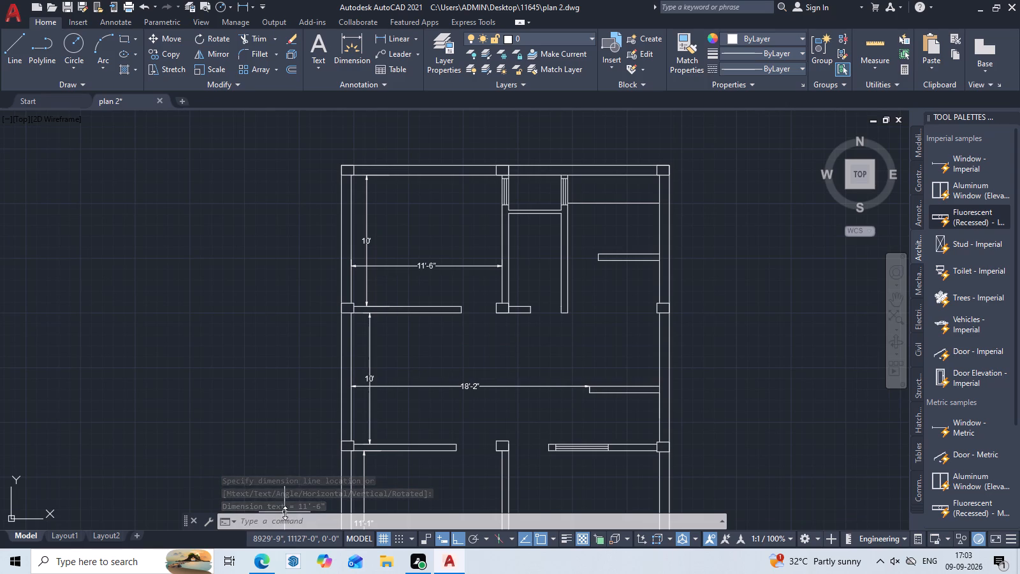
{"action": "middle_click_drag", "start_coordinate": [460, 290], "coordinate": [409, 318]}
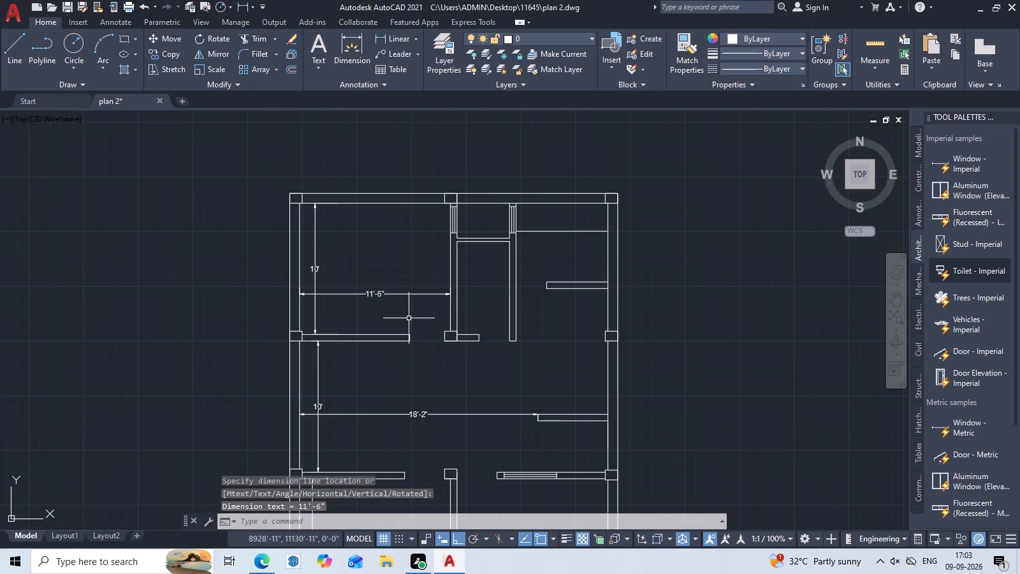
{"action": "scroll", "coordinate": [405, 316], "scroll_direction": "up", "scroll_amount": 2}
{"action": "scroll", "coordinate": [352, 287], "scroll_direction": "down", "scroll_amount": 1}
{"action": "middle_click_drag", "start_coordinate": [379, 314], "coordinate": [360, 415]}
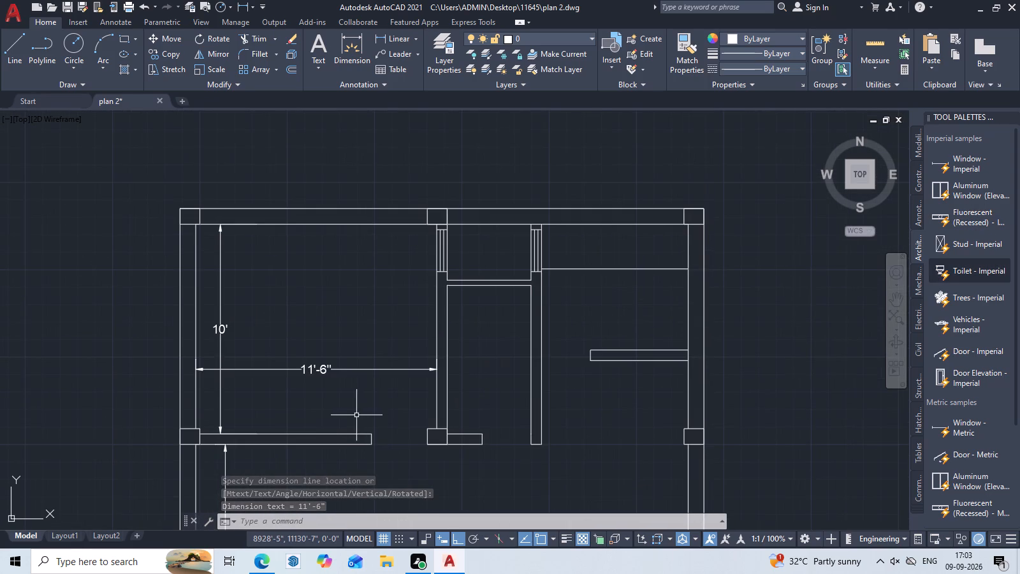
{"action": "middle_click_drag", "start_coordinate": [530, 272], "coordinate": [420, 326]}
{"action": "key", "text": "space"}
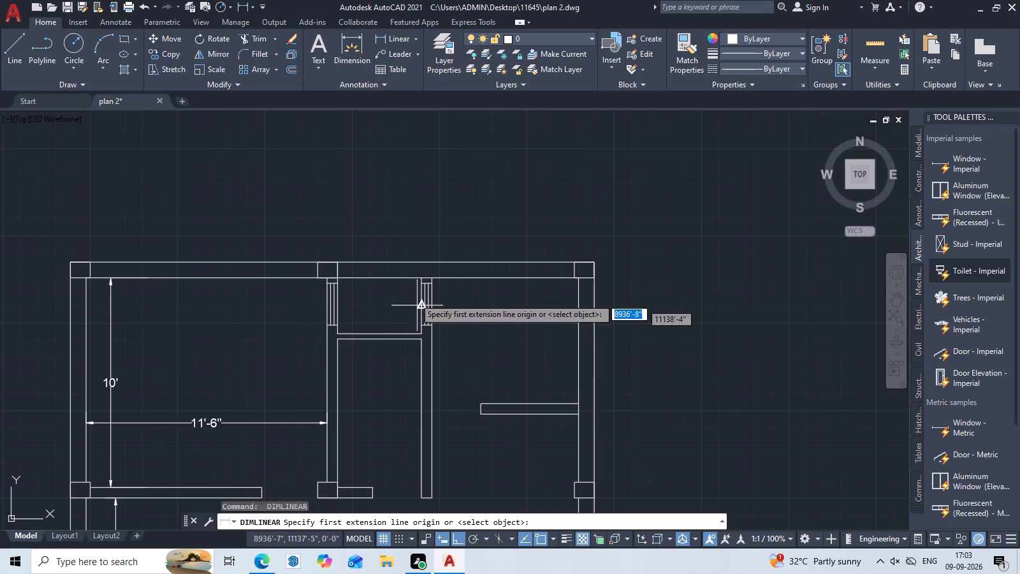
{"action": "scroll", "coordinate": [414, 296], "scroll_direction": "up", "scroll_amount": 2}
{"action": "middle_click_drag", "start_coordinate": [358, 332], "coordinate": [337, 344]}
{"action": "scroll", "coordinate": [245, 297], "scroll_direction": "up", "scroll_amount": 2}
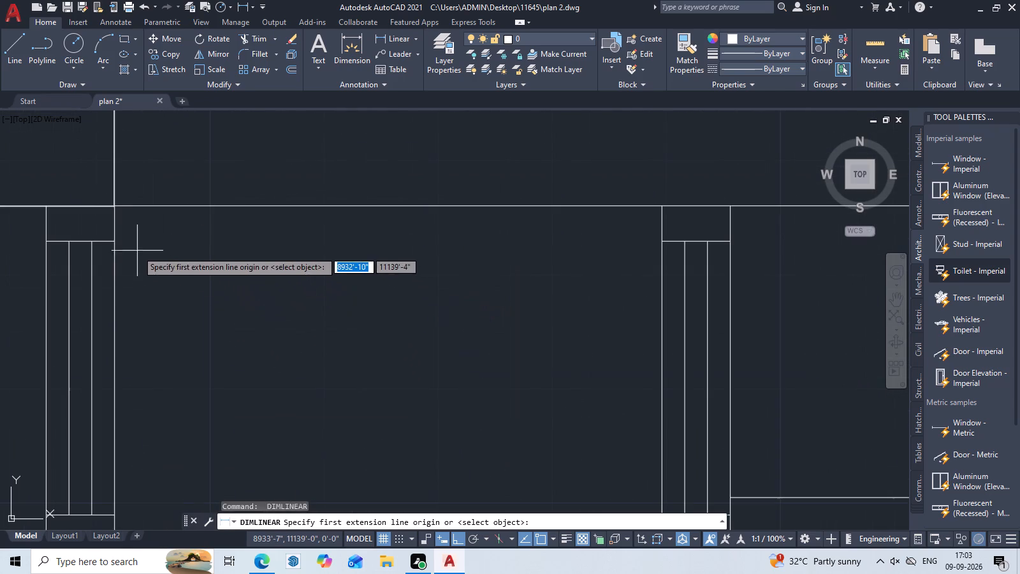
{"action": "left_click", "coordinate": [114, 230]}
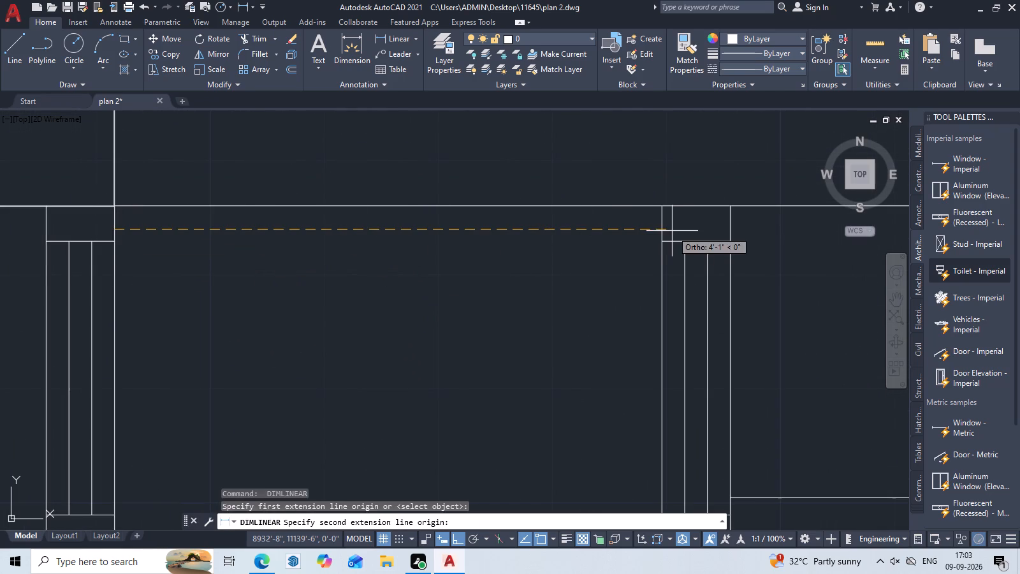
{"action": "double_click", "coordinate": [664, 231]}
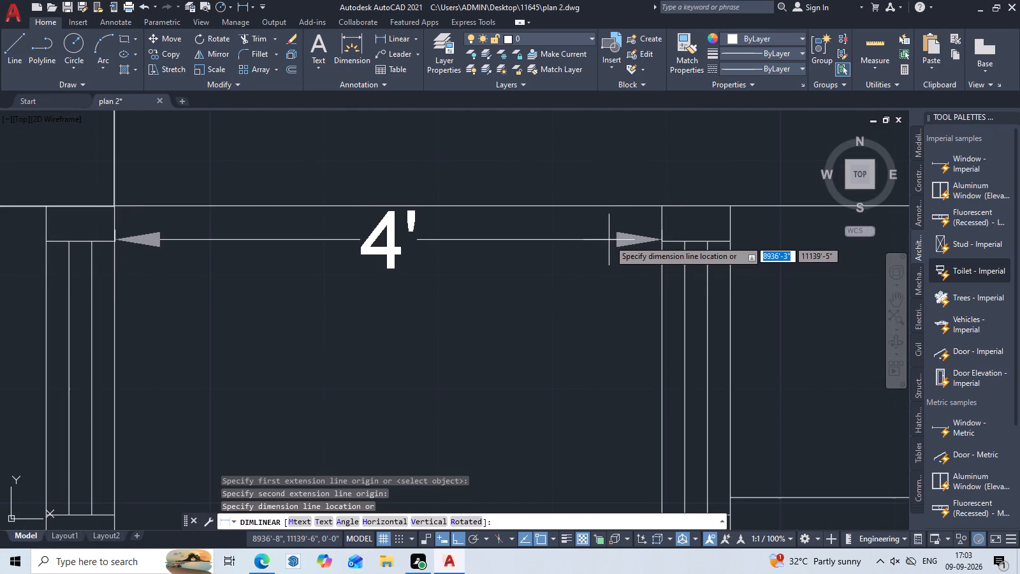
{"action": "double_click", "coordinate": [609, 239]}
Add a vertical linear dimension of the small north-central space from its south wall to the north wall's inner face, near its west side.
{"action": "middle_click_drag", "start_coordinate": [509, 364], "coordinate": [530, 269]}
{"action": "key", "text": "space"}
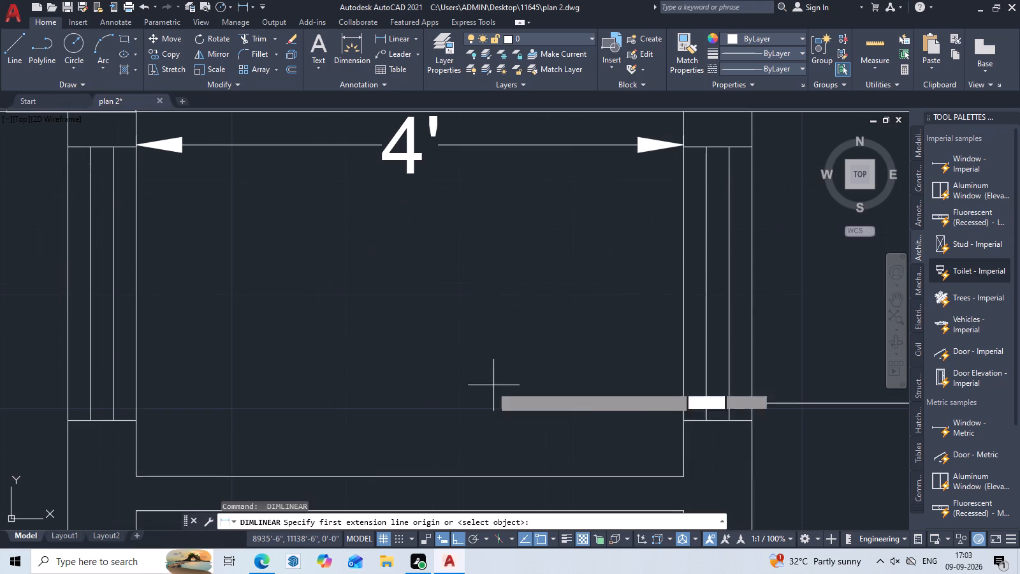
{"action": "double_click", "coordinate": [201, 477]}
{"action": "middle_click_drag", "start_coordinate": [218, 267], "coordinate": [204, 458]}
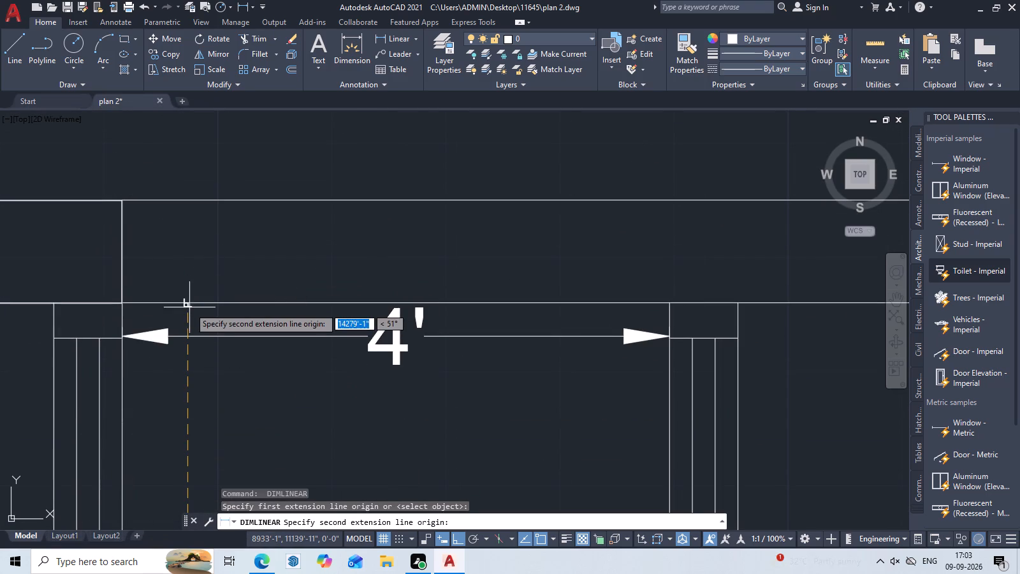
{"action": "left_click", "coordinate": [188, 304]}
{"action": "left_click", "coordinate": [225, 326]}
Add a vertical linear dimension of the narrow central room from the short south stub wall to the wall below the windowed space.
{"action": "scroll", "coordinate": [254, 378], "scroll_direction": "down", "scroll_amount": 1}
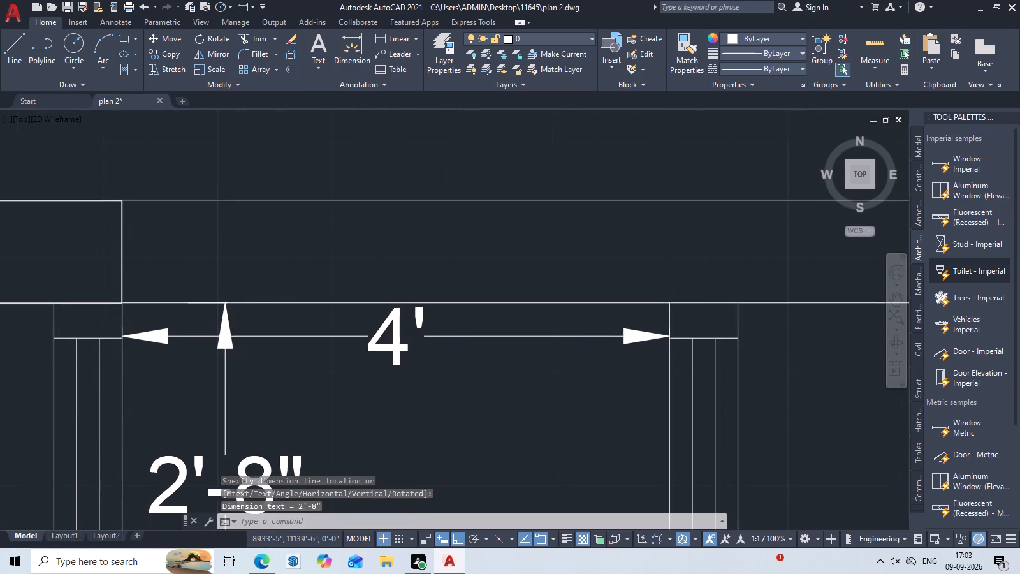
{"action": "scroll", "coordinate": [254, 378], "scroll_direction": "down", "scroll_amount": 1}
{"action": "middle_click_drag", "start_coordinate": [300, 445], "coordinate": [309, 326]}
{"action": "middle_click_drag", "start_coordinate": [320, 434], "coordinate": [332, 362]}
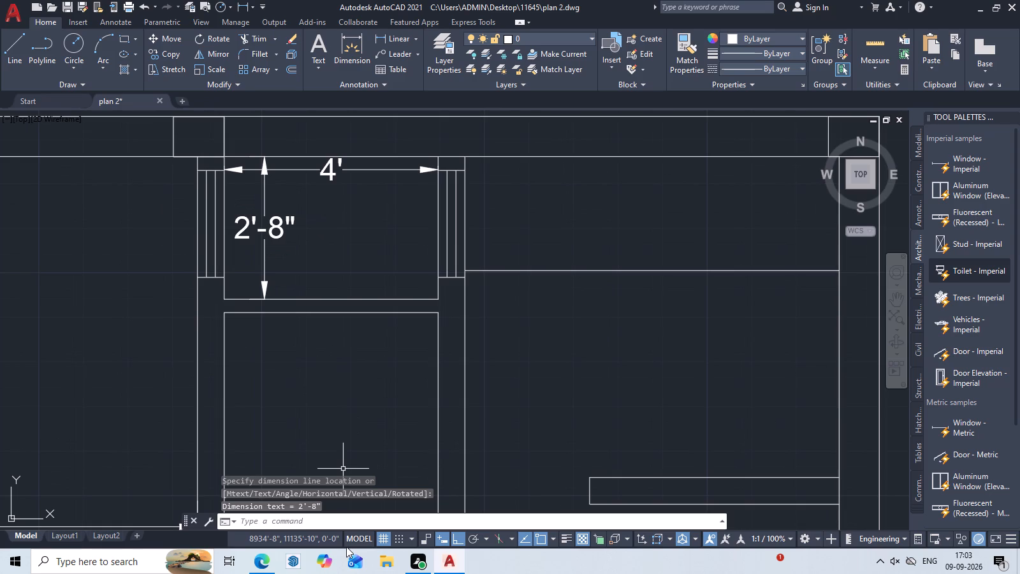
{"action": "middle_click_drag", "start_coordinate": [447, 476], "coordinate": [456, 385]}
{"action": "middle_click_drag", "start_coordinate": [324, 450], "coordinate": [357, 332]}
{"action": "middle_click_drag", "start_coordinate": [357, 394], "coordinate": [361, 371]}
{"action": "scroll", "coordinate": [364, 363], "scroll_direction": "down", "scroll_amount": 1}
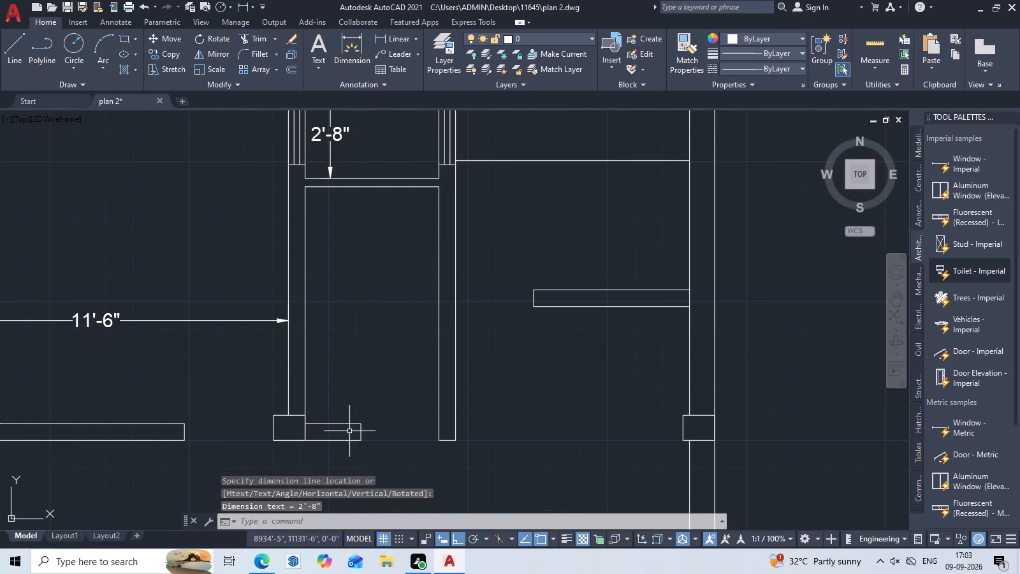
{"action": "key", "text": "space"}
{"action": "left_click", "coordinate": [344, 423]}
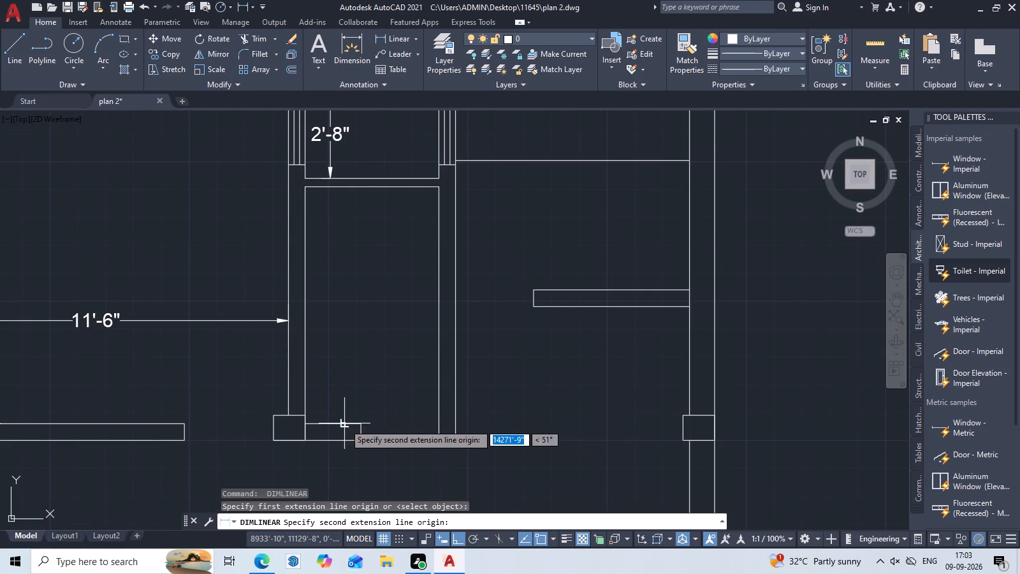
{"action": "left_click", "coordinate": [345, 188]}
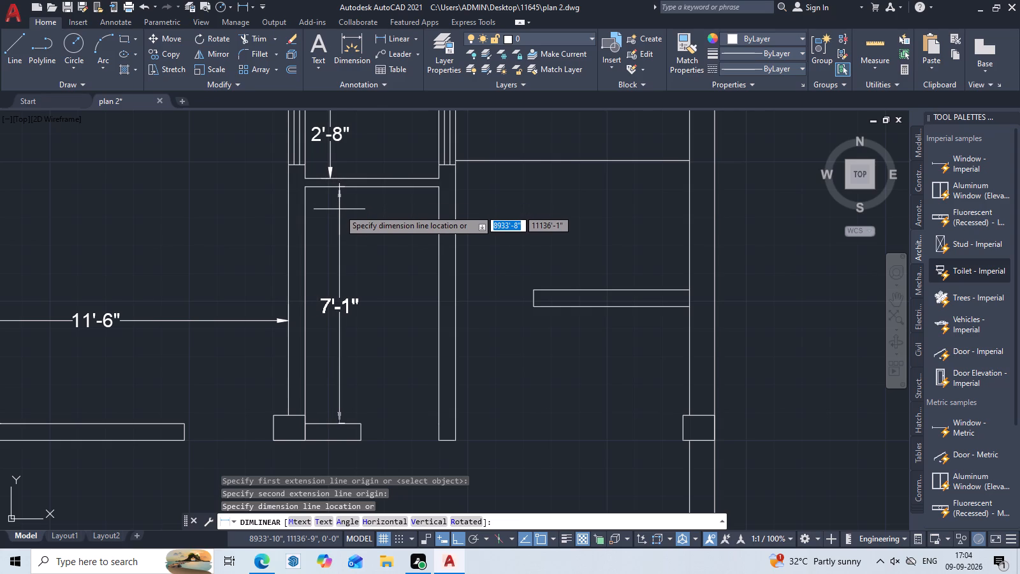
{"action": "left_click", "coordinate": [339, 209]}
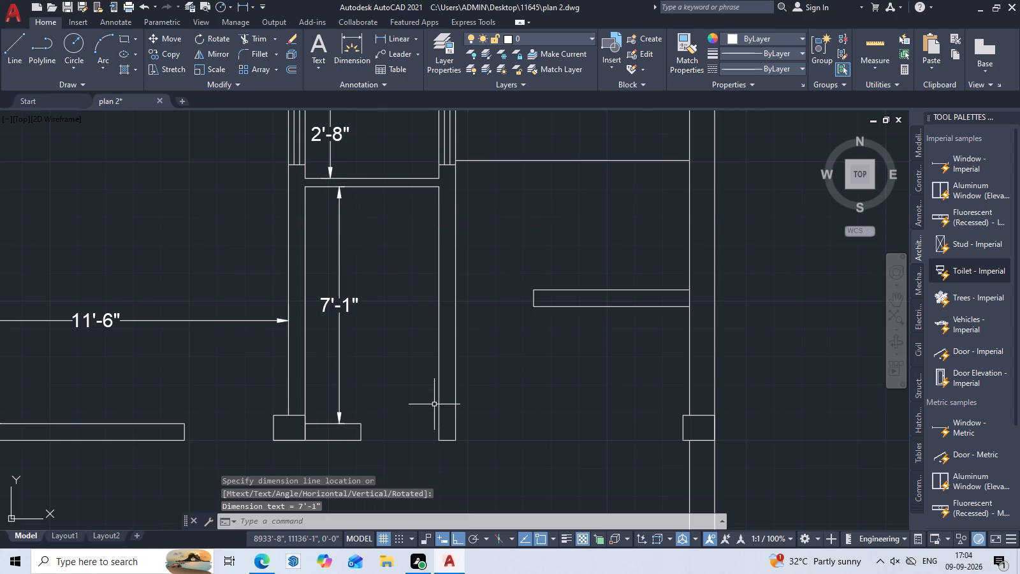
Add a horizontal linear dimension across the narrow central room between its side walls, placed near its north end.
{"action": "middle_click_drag", "start_coordinate": [442, 323], "coordinate": [453, 522]}
{"action": "scroll", "coordinate": [443, 379], "scroll_direction": "up", "scroll_amount": 1}
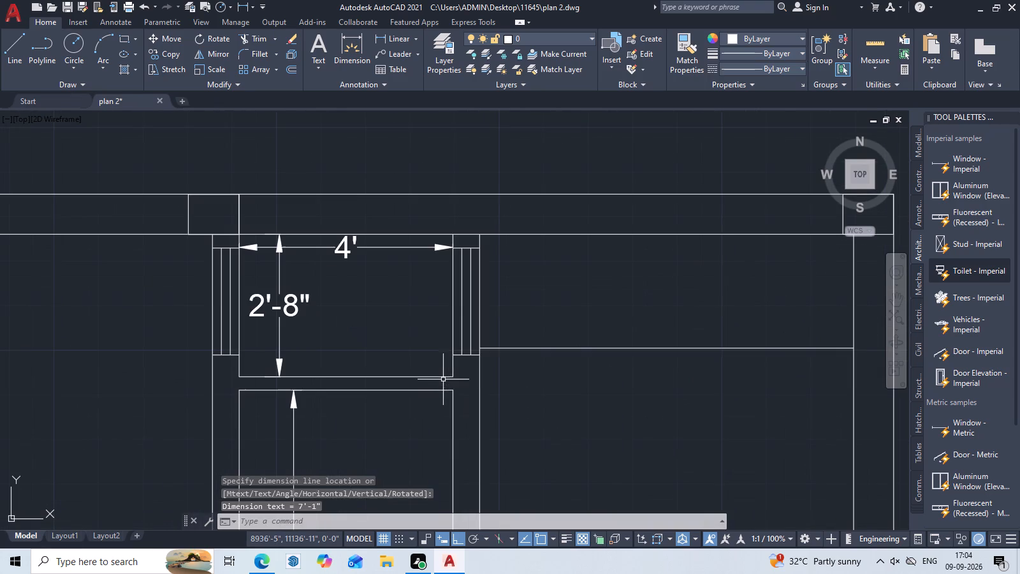
{"action": "key", "text": "space"}
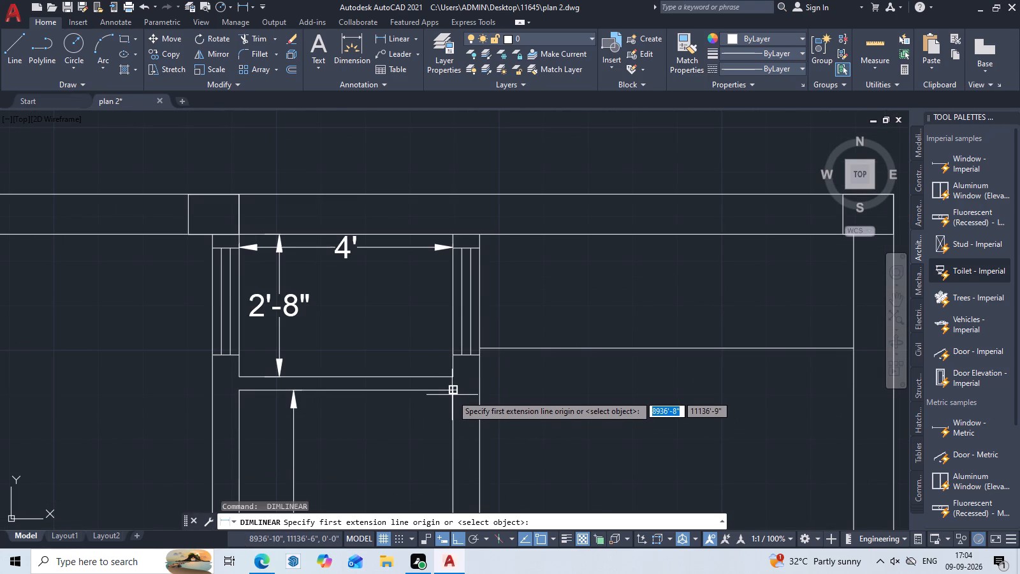
{"action": "left_click", "coordinate": [452, 391]}
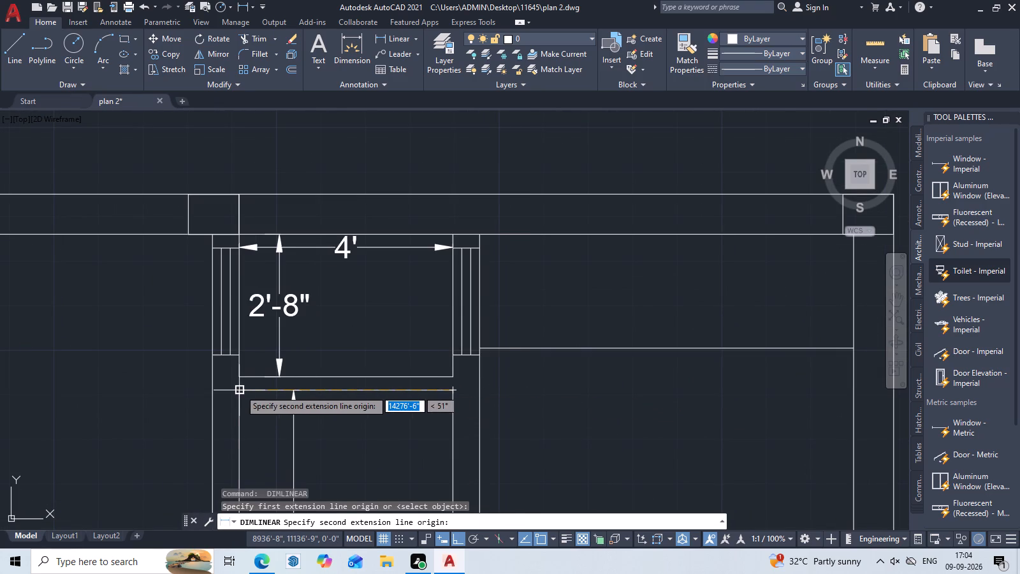
{"action": "double_click", "coordinate": [240, 390]}
{"action": "left_click", "coordinate": [239, 436]}
Add a vertical linear dimension of the northeast room from the east stub wall's north face to the north wall's inner face.
{"action": "scroll", "coordinate": [357, 439], "scroll_direction": "down", "scroll_amount": 2}
{"action": "middle_click_drag", "start_coordinate": [363, 455], "coordinate": [398, 309]}
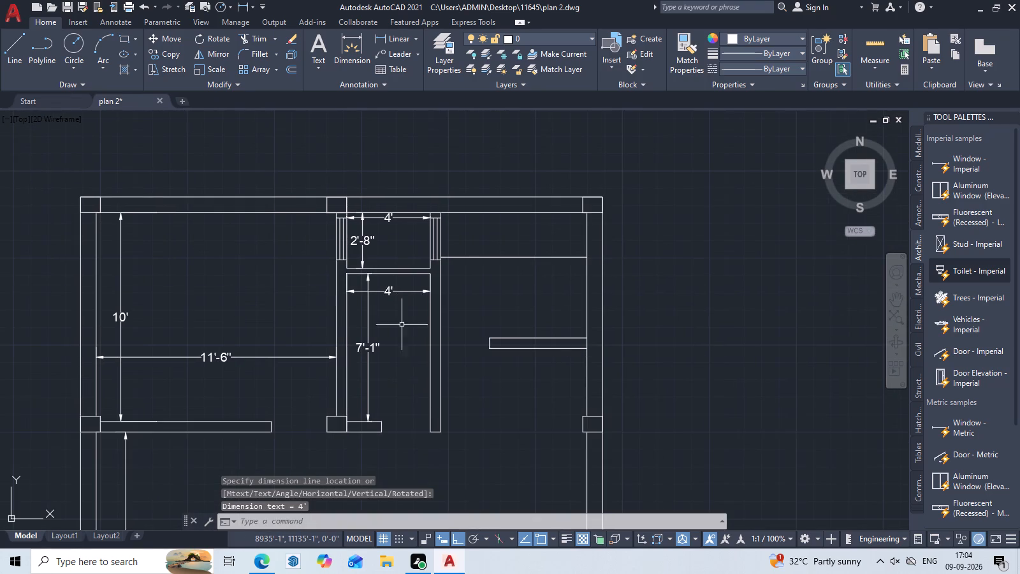
{"action": "middle_click_drag", "start_coordinate": [451, 363], "coordinate": [256, 456]}
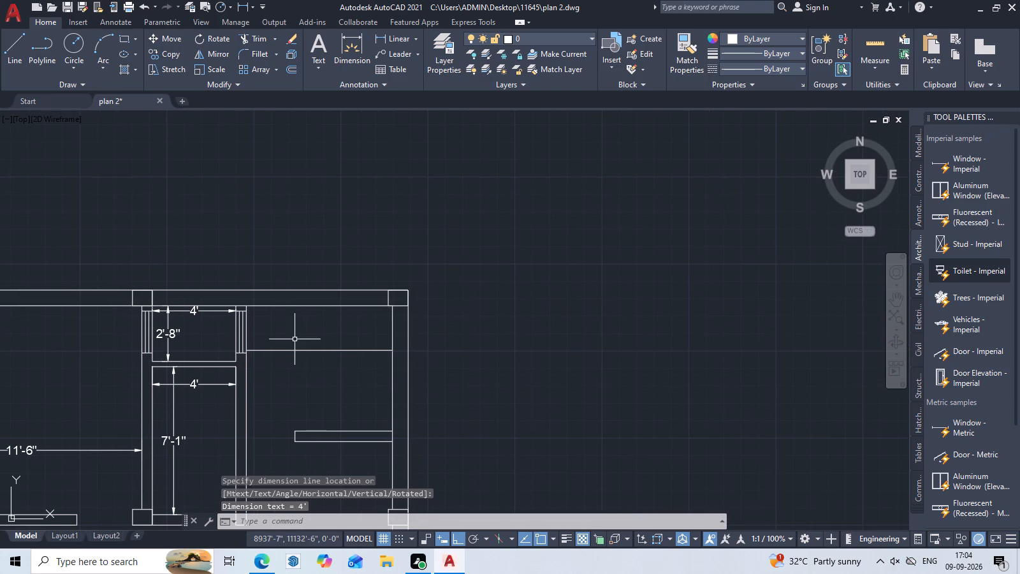
{"action": "middle_click_drag", "start_coordinate": [295, 339], "coordinate": [291, 334]}
{"action": "middle_click_drag", "start_coordinate": [320, 345], "coordinate": [316, 386]}
{"action": "key", "text": "space"}
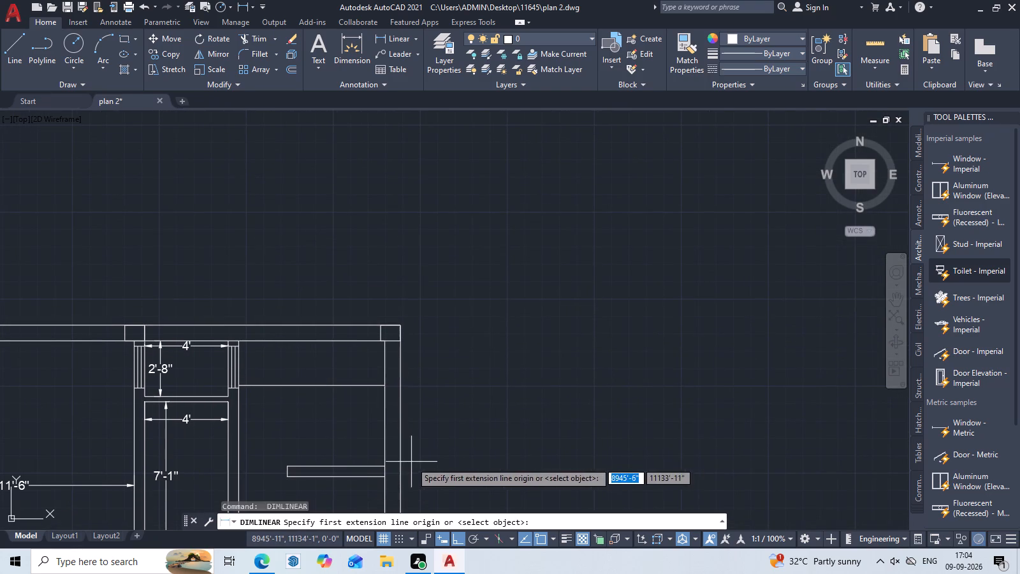
{"action": "middle_click_drag", "start_coordinate": [412, 452], "coordinate": [476, 360]}
{"action": "left_click", "coordinate": [448, 376]}
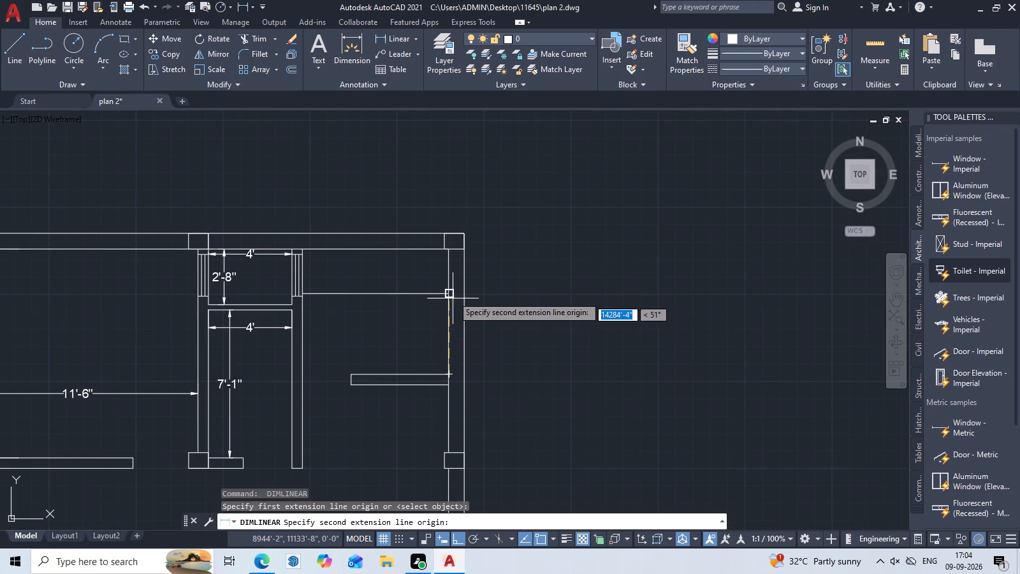
{"action": "double_click", "coordinate": [448, 253]}
{"action": "double_click", "coordinate": [405, 267]}
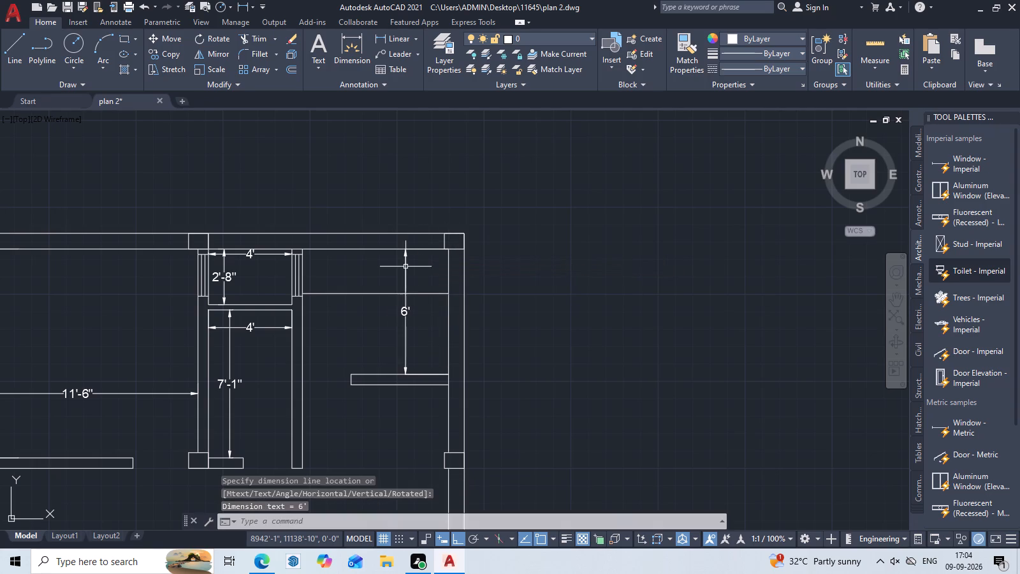
Add a horizontal linear dimension across the northeast room from the partition to the east wall's inner face, placed below the counter line.
{"action": "middle_click_drag", "start_coordinate": [401, 367], "coordinate": [479, 370]}
{"action": "middle_click_drag", "start_coordinate": [472, 334], "coordinate": [437, 394]}
{"action": "scroll", "coordinate": [375, 353], "scroll_direction": "up", "scroll_amount": 2}
{"action": "middle_click_drag", "start_coordinate": [375, 353], "coordinate": [370, 369]}
{"action": "key", "text": "space"}
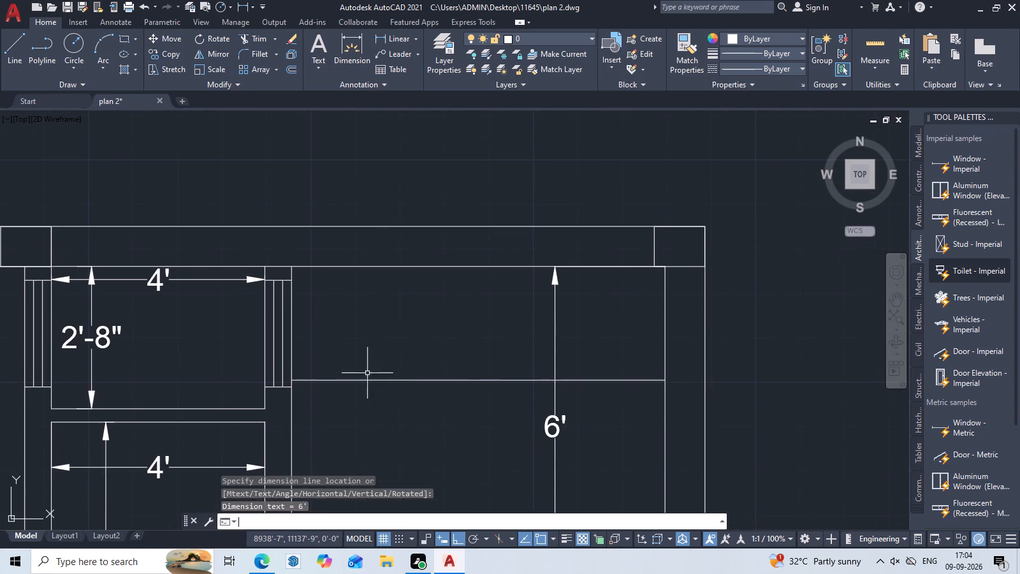
{"action": "left_click", "coordinate": [291, 430]}
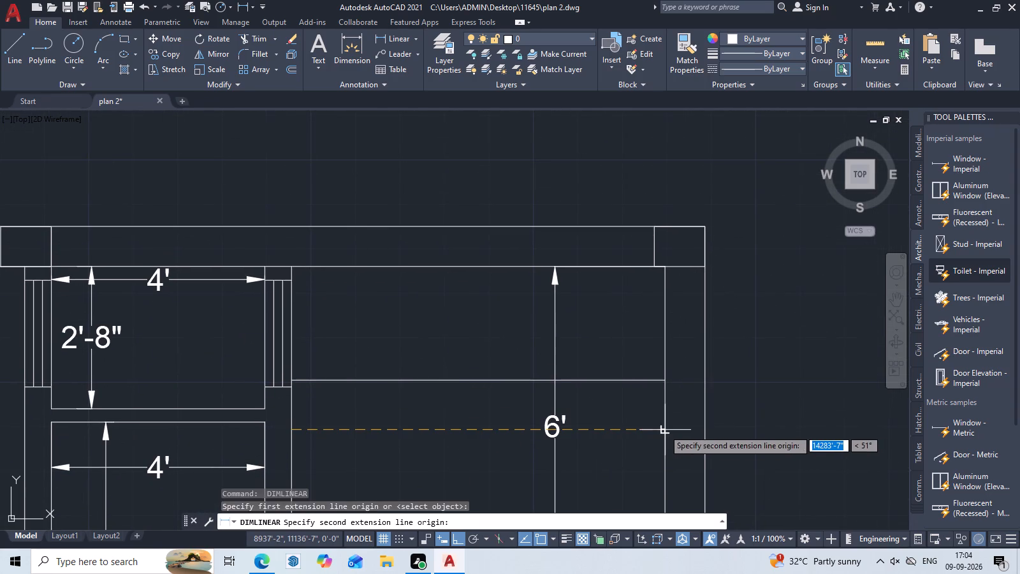
{"action": "left_click", "coordinate": [664, 429]}
{"action": "middle_click_drag", "start_coordinate": [656, 467], "coordinate": [642, 364]}
{"action": "middle_click", "coordinate": [642, 364]}
{"action": "left_click", "coordinate": [637, 381]}
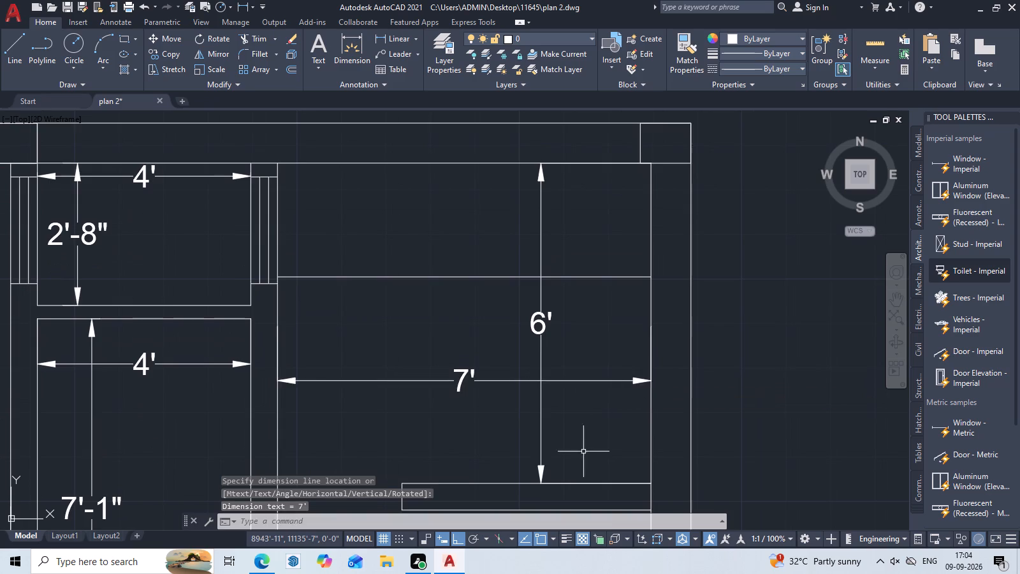
{"action": "middle_click_drag", "start_coordinate": [583, 452], "coordinate": [585, 358]}
{"action": "scroll", "coordinate": [585, 358], "scroll_direction": "down", "scroll_amount": 2}
{"action": "middle_click_drag", "start_coordinate": [574, 431], "coordinate": [575, 374]}
{"action": "middle_click_drag", "start_coordinate": [576, 423], "coordinate": [570, 390]}
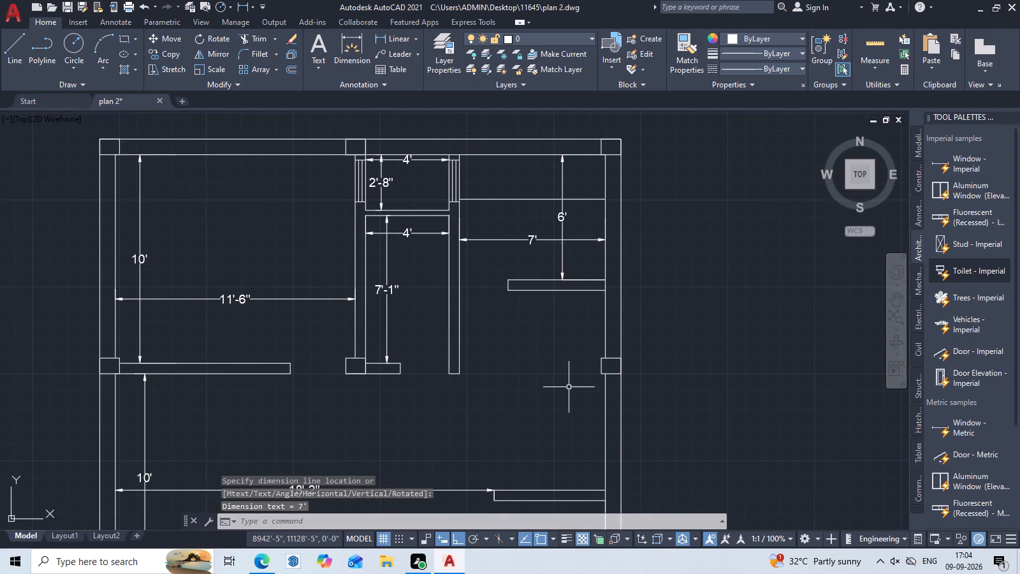
Add a horizontal linear dimension from the east wall's inner face to the partition, placed south of the northeast room's stub wall.
{"action": "middle_click_drag", "start_coordinate": [560, 349], "coordinate": [334, 267]}
{"action": "middle_click_drag", "start_coordinate": [375, 340], "coordinate": [492, 365]}
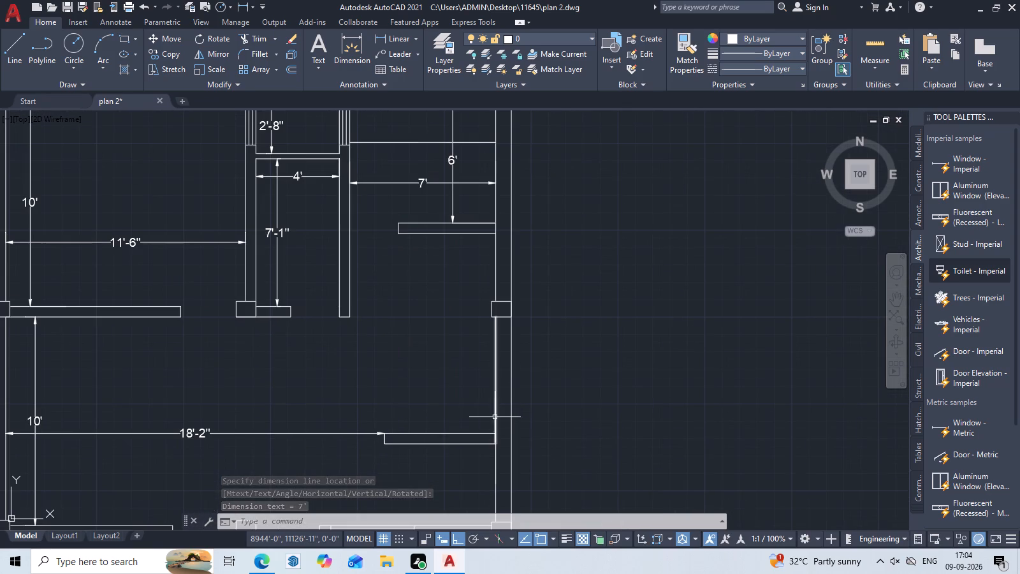
{"action": "scroll", "coordinate": [482, 276], "scroll_direction": "up", "scroll_amount": 2}
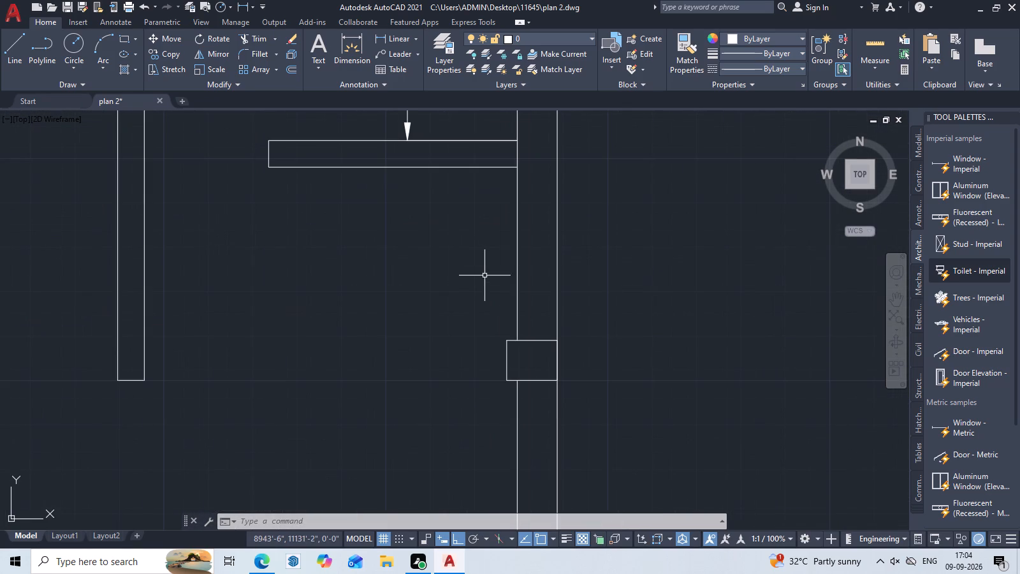
{"action": "key", "text": "space"}
{"action": "left_click", "coordinate": [518, 261]}
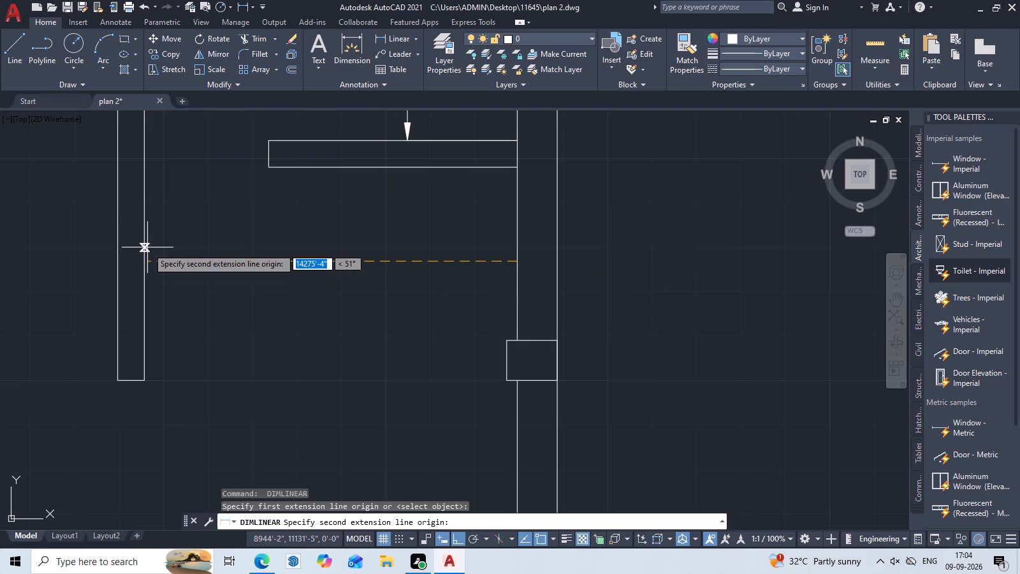
{"action": "left_click", "coordinate": [146, 262]}
{"action": "left_click", "coordinate": [266, 262]}
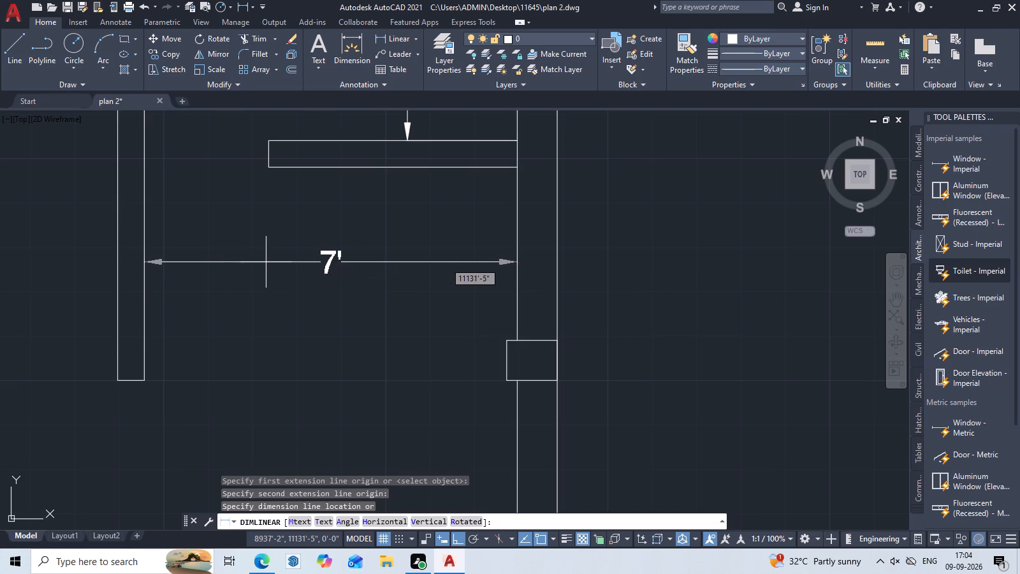
Add a vertical linear dimension between the two east stub walls, from the upper one's south face to the lower one's north face.
{"action": "middle_click_drag", "start_coordinate": [349, 288], "coordinate": [324, 311]}
{"action": "key", "text": "space"}
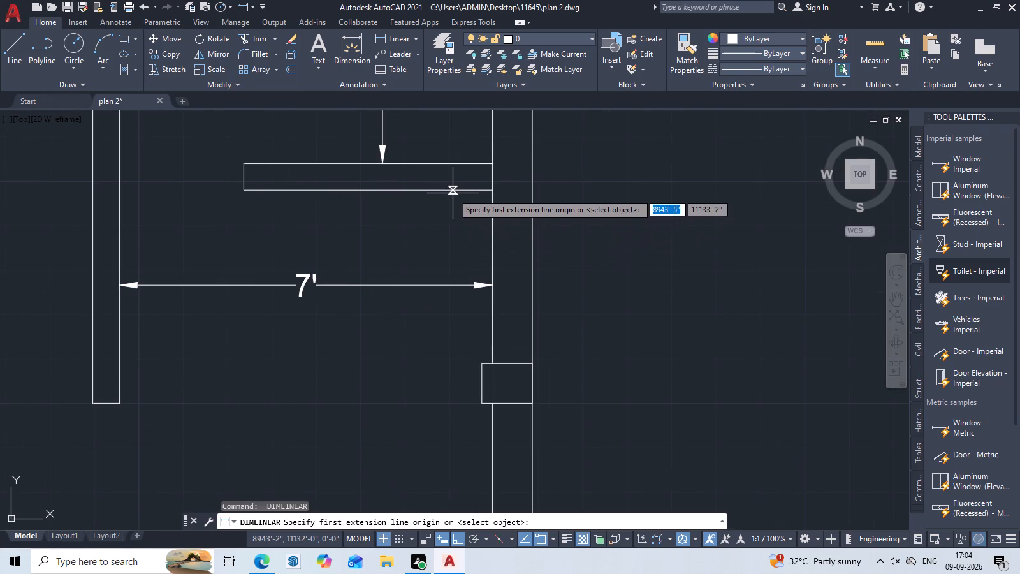
{"action": "double_click", "coordinate": [453, 189]}
{"action": "middle_click_drag", "start_coordinate": [414, 418], "coordinate": [448, 226]}
{"action": "middle_click_drag", "start_coordinate": [464, 443], "coordinate": [467, 401]}
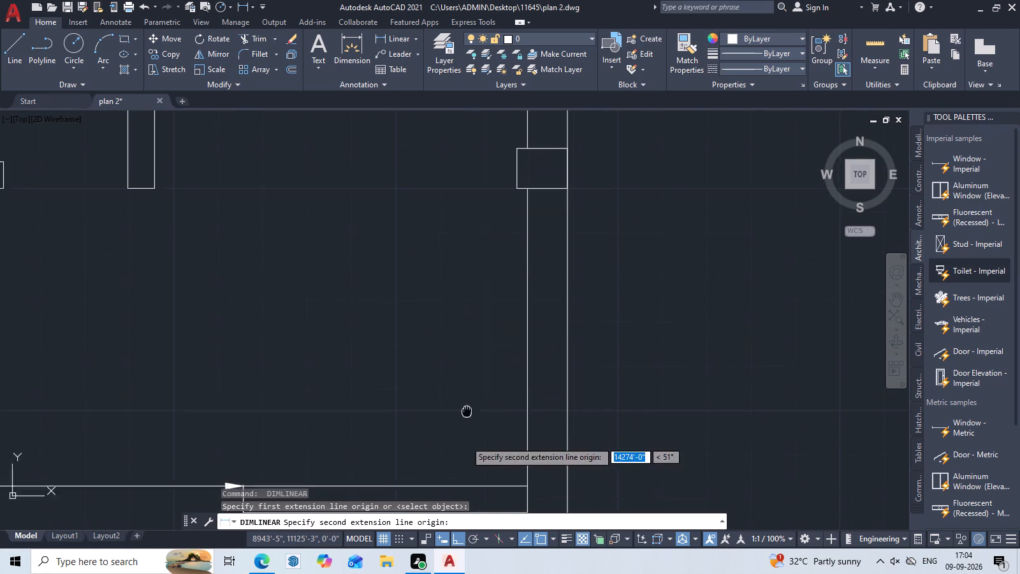
{"action": "middle_click_drag", "start_coordinate": [467, 401], "coordinate": [474, 274]}
{"action": "left_click", "coordinate": [495, 339]}
{"action": "scroll", "coordinate": [456, 344], "scroll_direction": "down", "scroll_amount": 2}
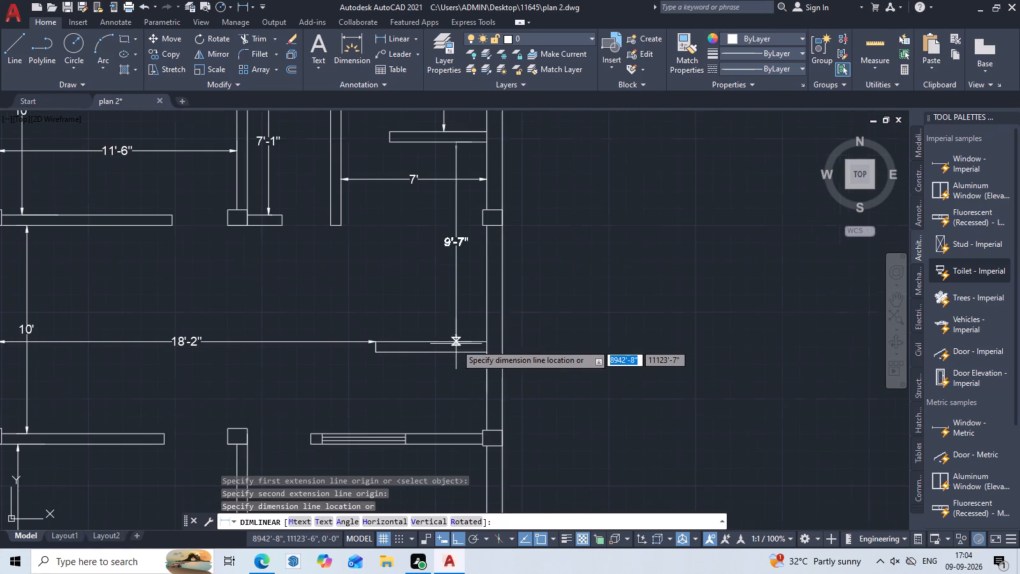
{"action": "middle_click_drag", "start_coordinate": [456, 344], "coordinate": [456, 355]}
{"action": "left_click", "coordinate": [460, 346]}
Add a horizontal linear dimension along the lower east stub wall's length, placed just south of it.
{"action": "middle_click_drag", "start_coordinate": [474, 339], "coordinate": [481, 353]}
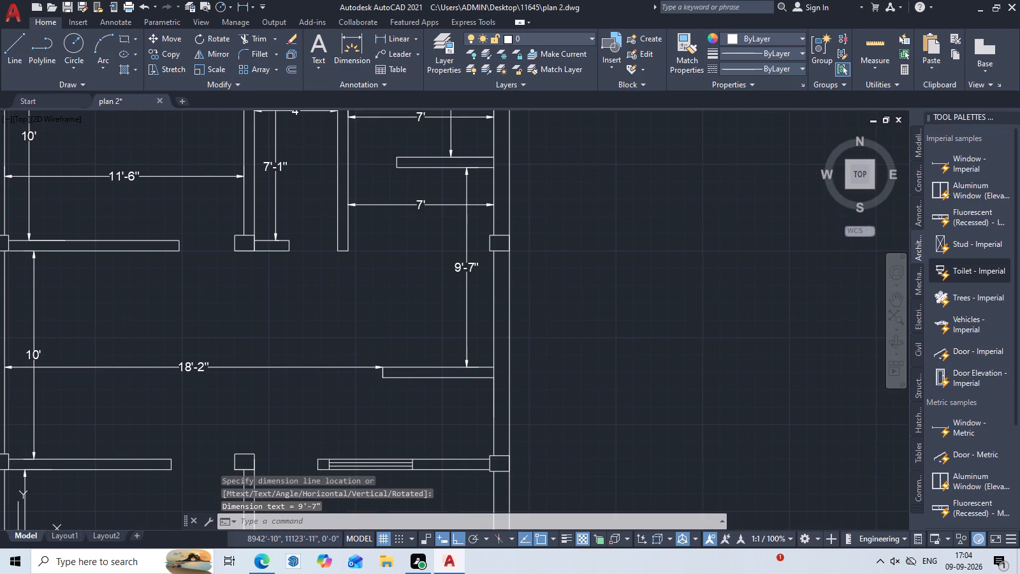
{"action": "middle_click_drag", "start_coordinate": [481, 353], "coordinate": [498, 283]}
{"action": "middle_click_drag", "start_coordinate": [484, 376], "coordinate": [487, 332]}
{"action": "middle_click_drag", "start_coordinate": [491, 325], "coordinate": [472, 404]}
{"action": "scroll", "coordinate": [491, 325], "scroll_direction": "up", "scroll_amount": 1}
{"action": "key", "text": "space"}
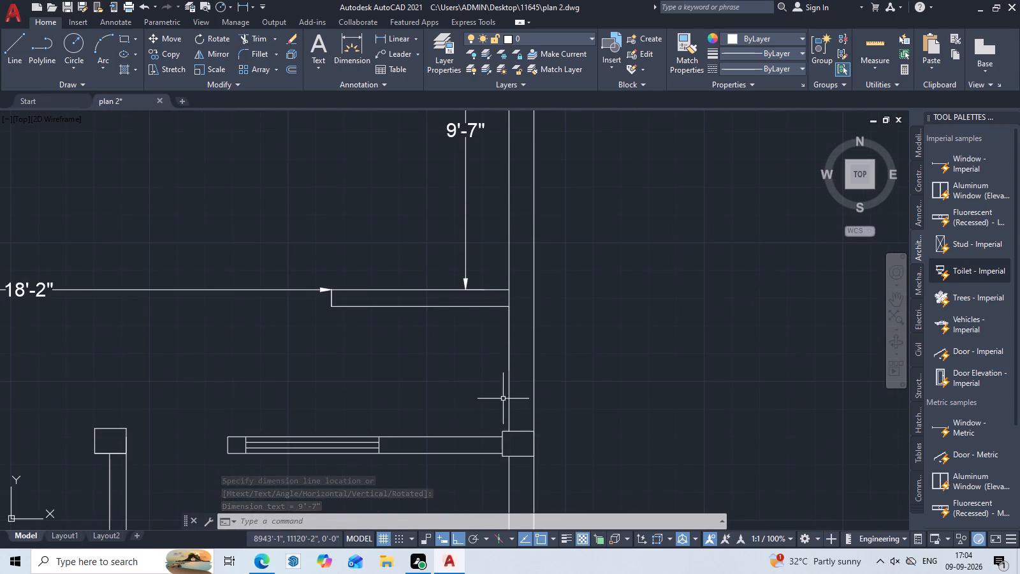
{"action": "left_click", "coordinate": [512, 307]}
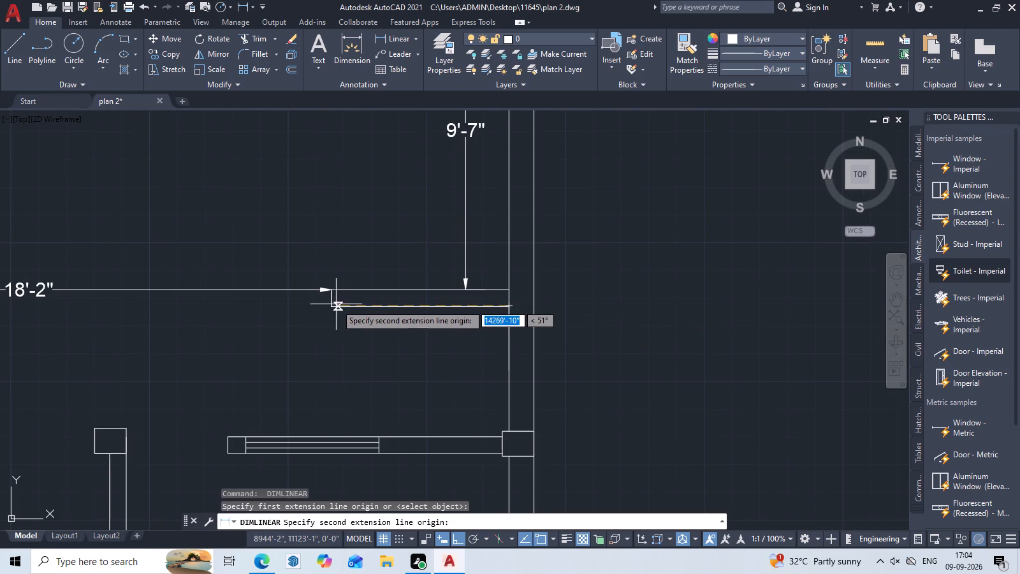
{"action": "left_click", "coordinate": [330, 305]}
{"action": "left_click", "coordinate": [332, 333]}
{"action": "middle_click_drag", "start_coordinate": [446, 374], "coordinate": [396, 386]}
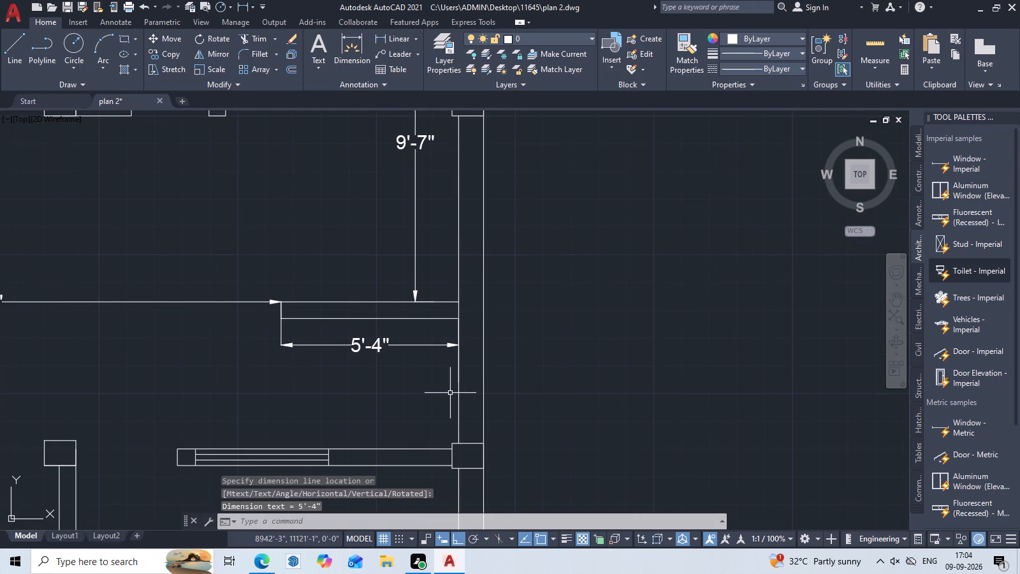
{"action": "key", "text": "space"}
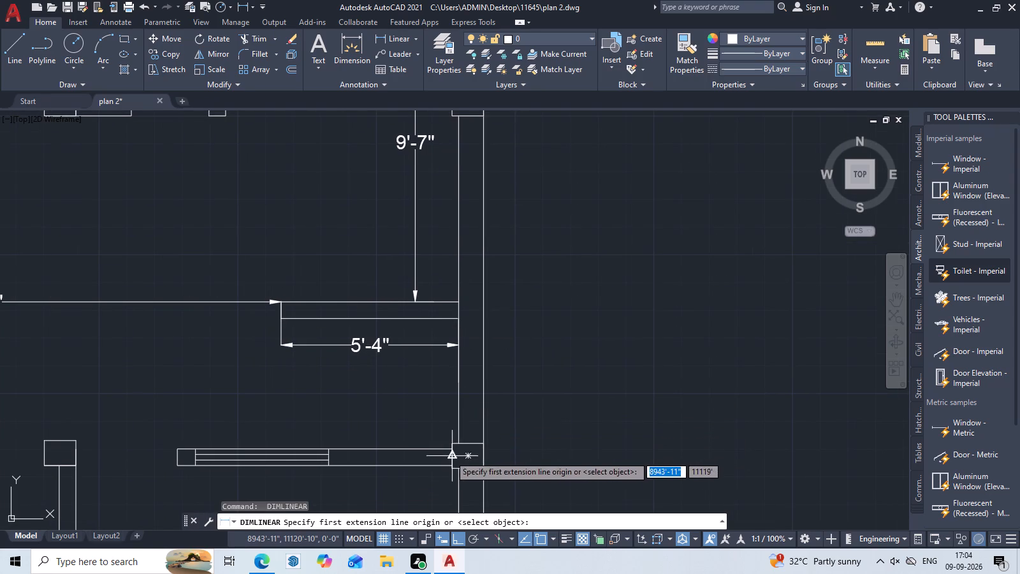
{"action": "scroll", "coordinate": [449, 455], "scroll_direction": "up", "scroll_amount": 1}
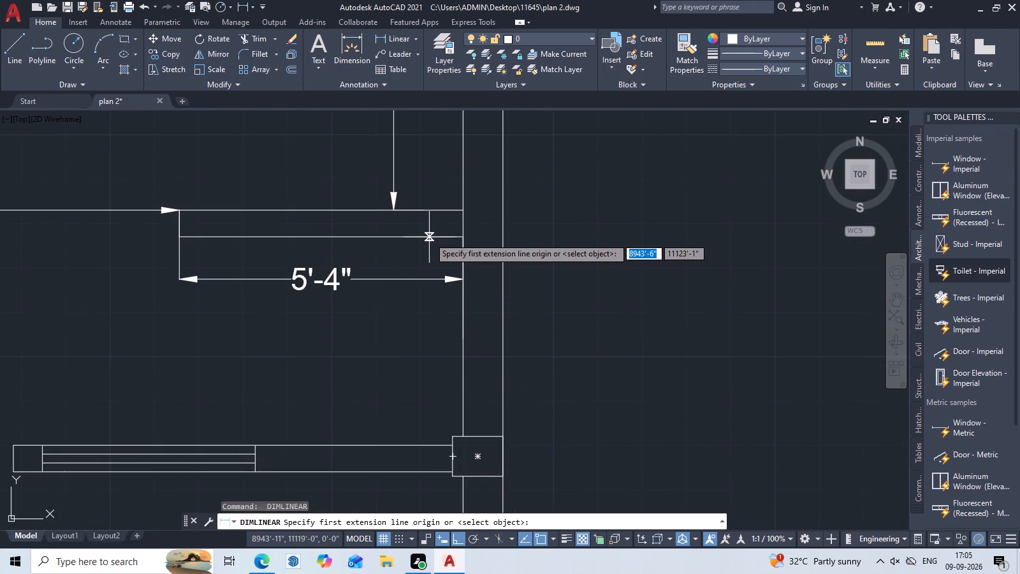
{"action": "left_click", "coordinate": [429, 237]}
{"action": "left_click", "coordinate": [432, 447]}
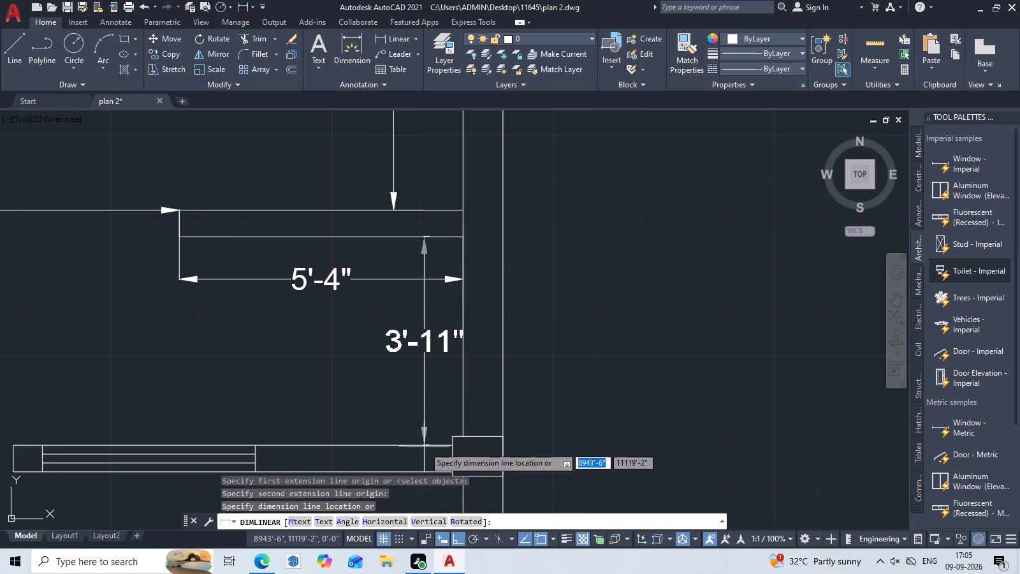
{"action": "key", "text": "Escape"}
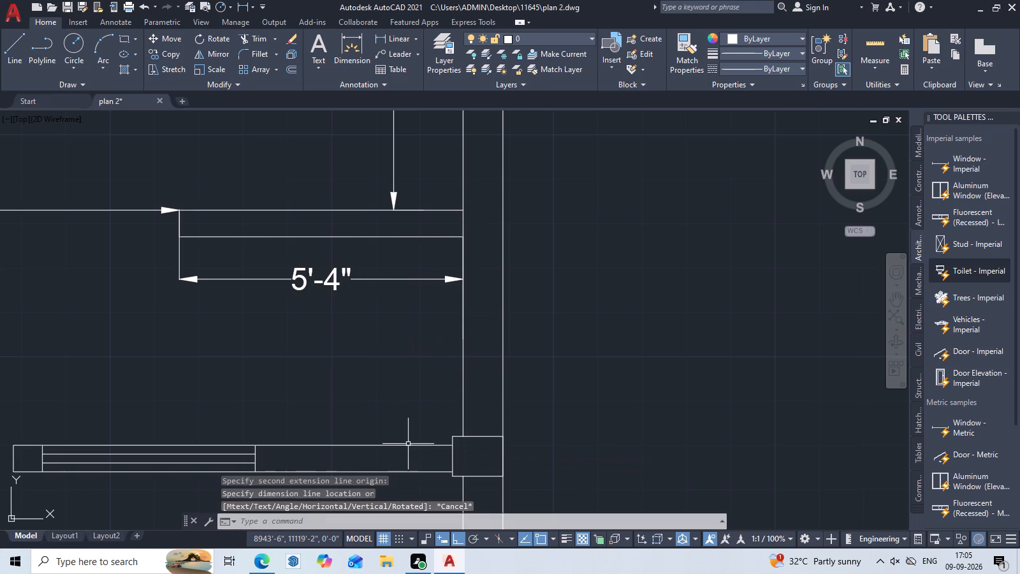
Add a horizontal linear dimension across the southeast room from the east wall's inner face to the central wall, south of the windowed wall.
{"action": "middle_click_drag", "start_coordinate": [500, 422], "coordinate": [572, 383]}
{"action": "scroll", "coordinate": [539, 353], "scroll_direction": "down", "scroll_amount": 1}
{"action": "middle_click_drag", "start_coordinate": [540, 356], "coordinate": [569, 407]}
{"action": "middle_click_drag", "start_coordinate": [514, 380], "coordinate": [518, 378]}
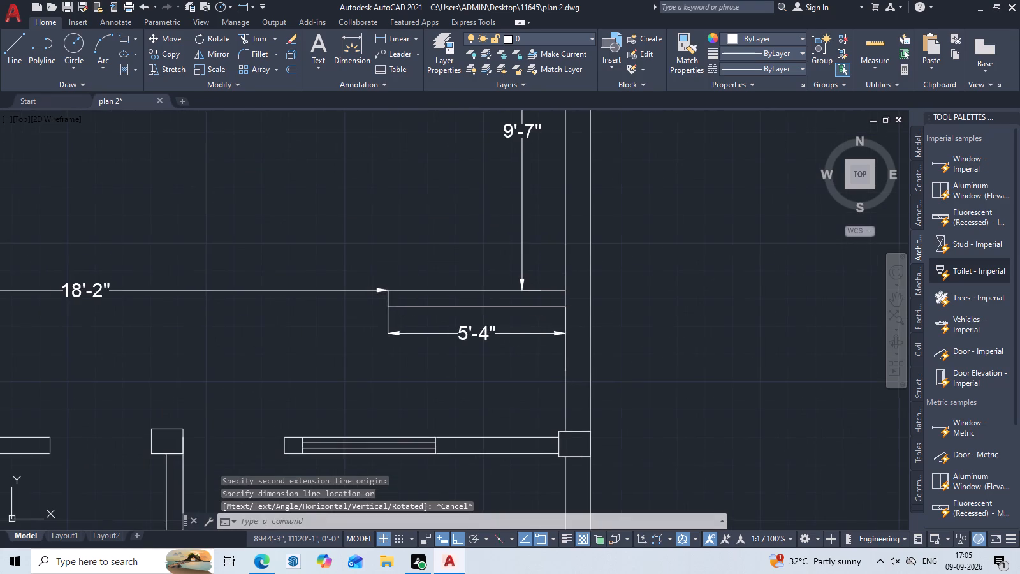
{"action": "middle_click_drag", "start_coordinate": [518, 378], "coordinate": [595, 324]}
{"action": "middle_click_drag", "start_coordinate": [602, 339], "coordinate": [569, 341]}
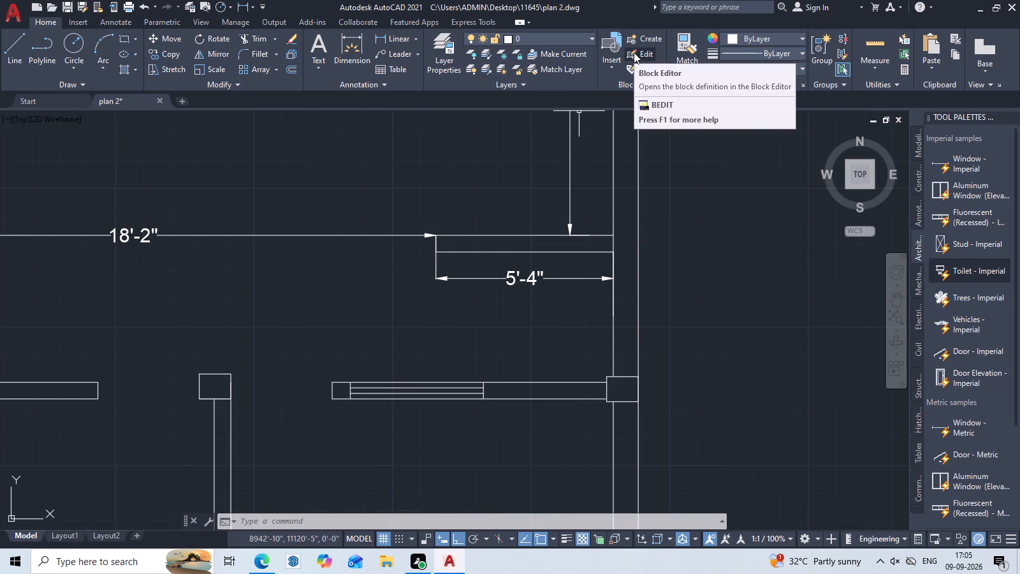
{"action": "scroll", "coordinate": [352, 292], "scroll_direction": "down", "scroll_amount": 3}
{"action": "middle_click_drag", "start_coordinate": [389, 342], "coordinate": [469, 318]}
{"action": "scroll", "coordinate": [470, 318], "scroll_direction": "up", "scroll_amount": 2}
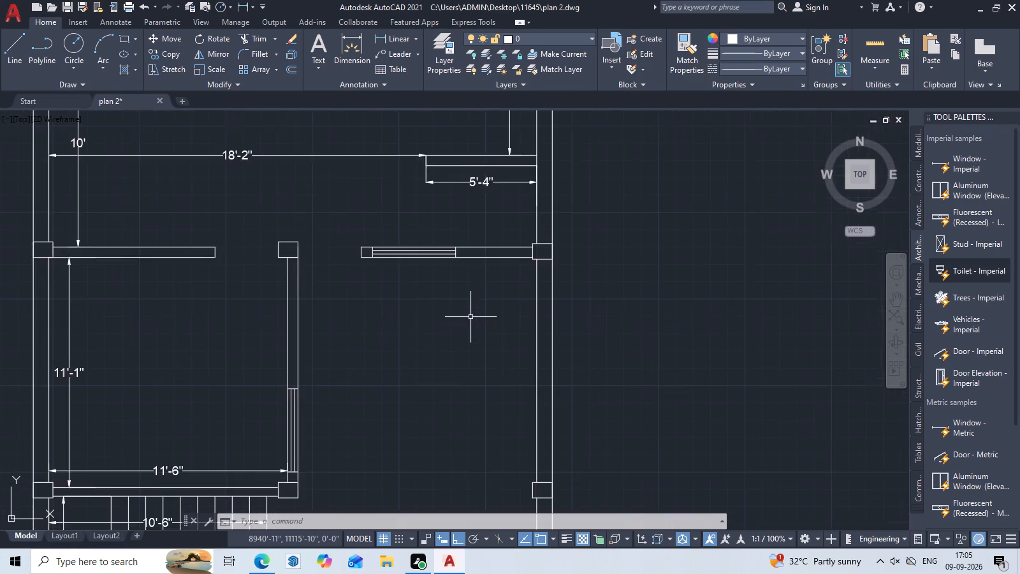
{"action": "middle_click_drag", "start_coordinate": [470, 317], "coordinate": [441, 423]}
{"action": "middle_click_drag", "start_coordinate": [529, 353], "coordinate": [518, 369]}
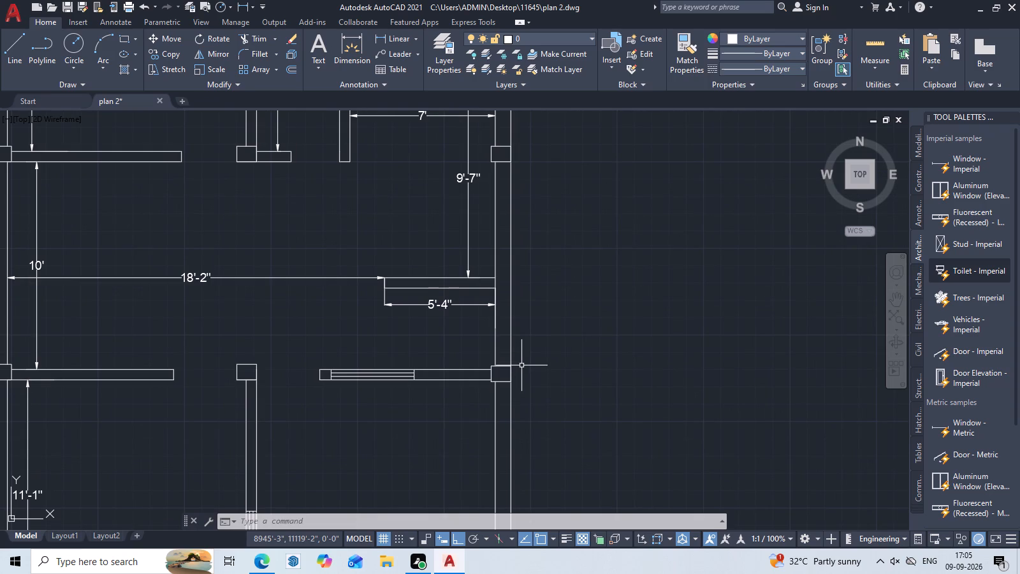
{"action": "middle_click_drag", "start_coordinate": [521, 365], "coordinate": [523, 325]}
{"action": "middle_click_drag", "start_coordinate": [483, 466], "coordinate": [485, 453]}
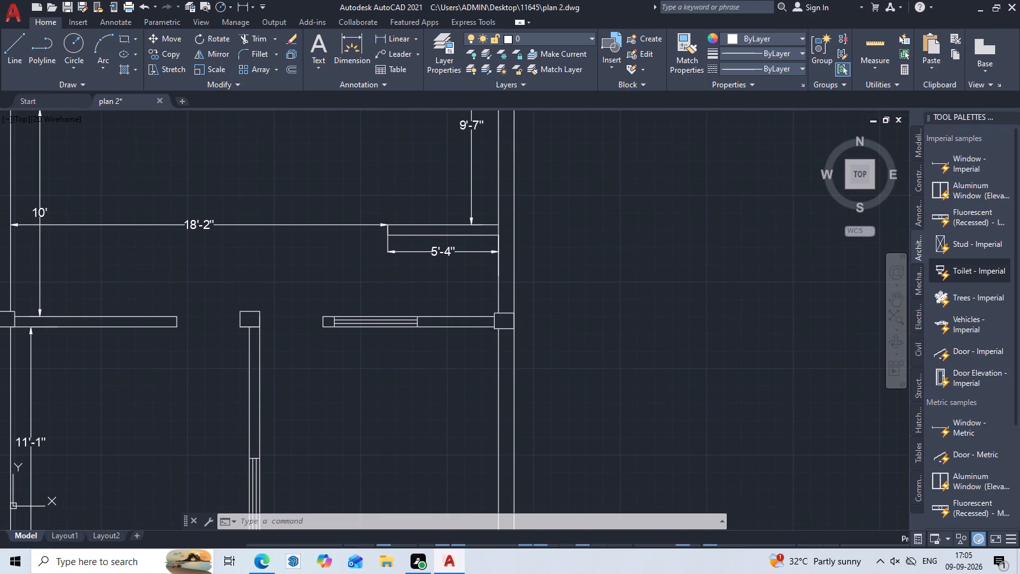
{"action": "middle_click_drag", "start_coordinate": [479, 455], "coordinate": [488, 391]}
{"action": "key", "text": "space"}
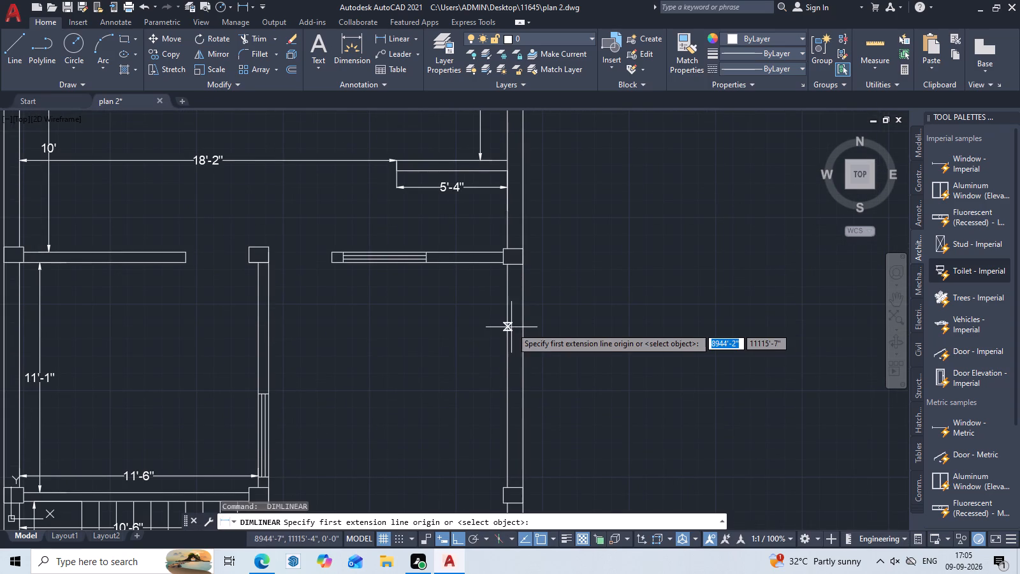
{"action": "double_click", "coordinate": [507, 326]}
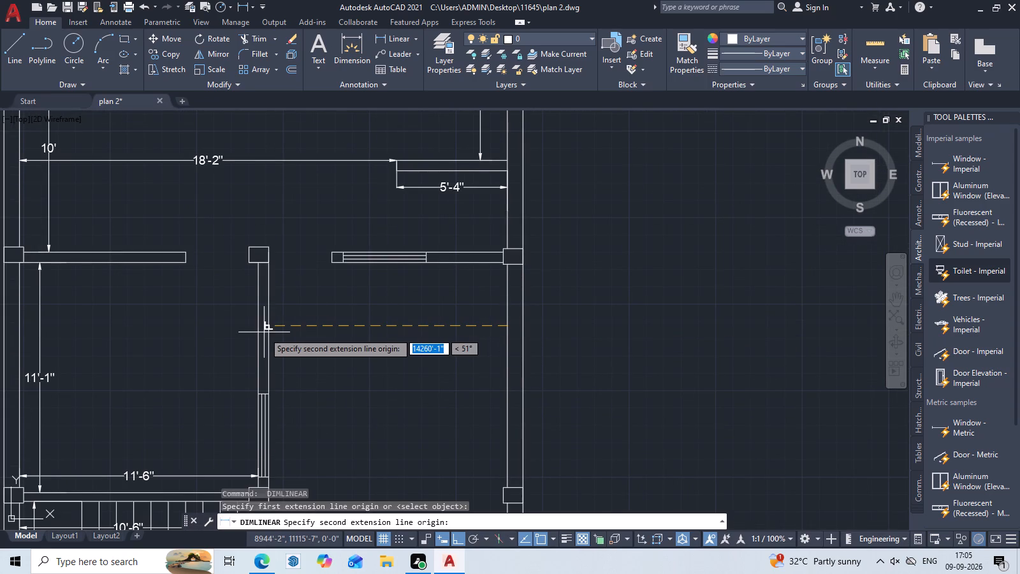
{"action": "left_click", "coordinate": [268, 328]}
{"action": "left_click", "coordinate": [346, 315]}
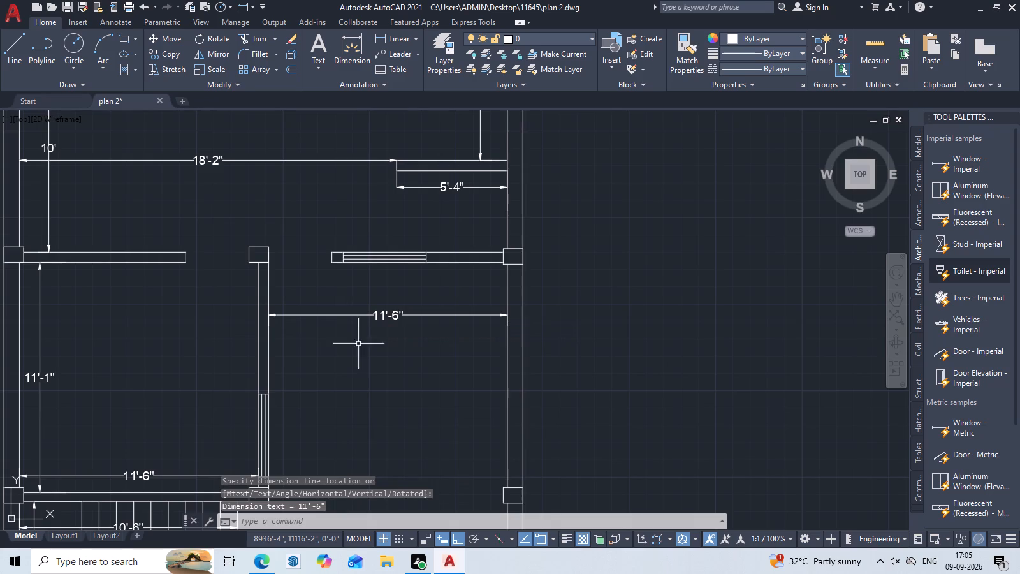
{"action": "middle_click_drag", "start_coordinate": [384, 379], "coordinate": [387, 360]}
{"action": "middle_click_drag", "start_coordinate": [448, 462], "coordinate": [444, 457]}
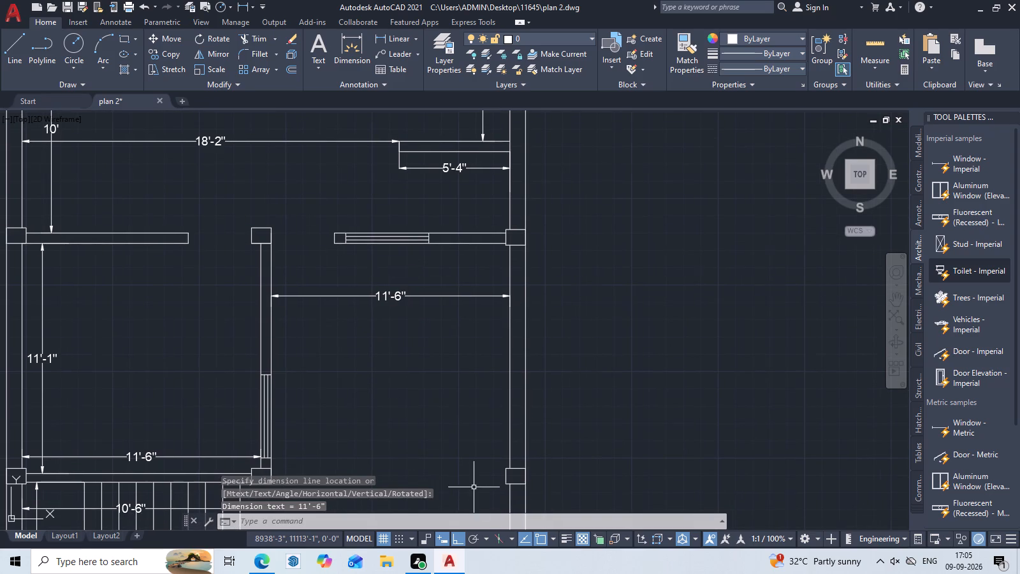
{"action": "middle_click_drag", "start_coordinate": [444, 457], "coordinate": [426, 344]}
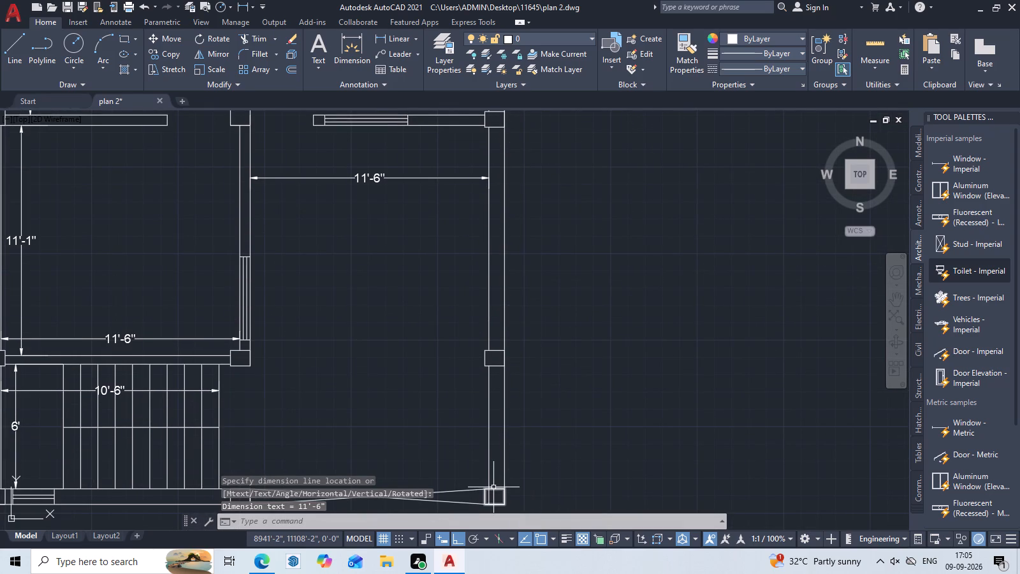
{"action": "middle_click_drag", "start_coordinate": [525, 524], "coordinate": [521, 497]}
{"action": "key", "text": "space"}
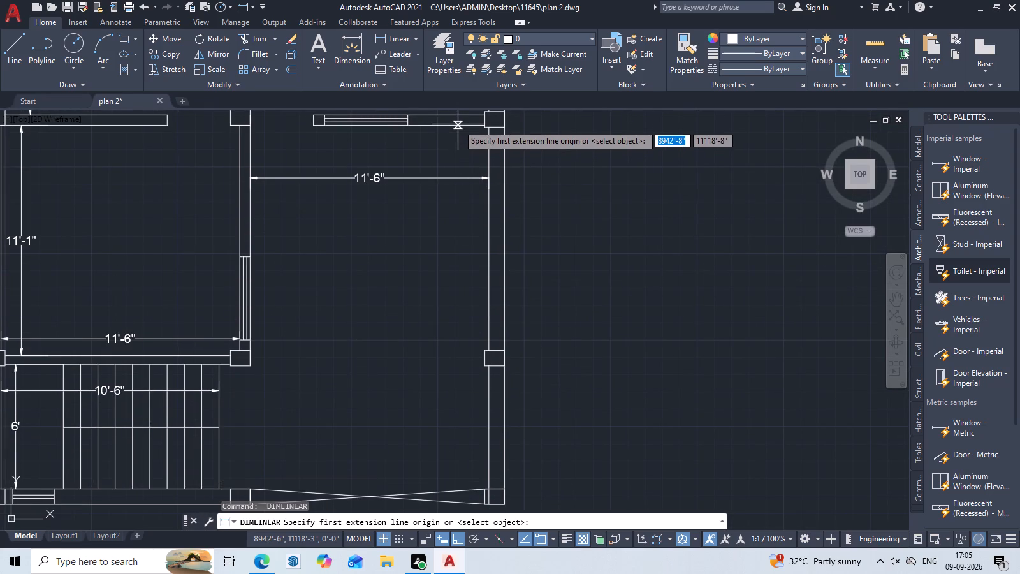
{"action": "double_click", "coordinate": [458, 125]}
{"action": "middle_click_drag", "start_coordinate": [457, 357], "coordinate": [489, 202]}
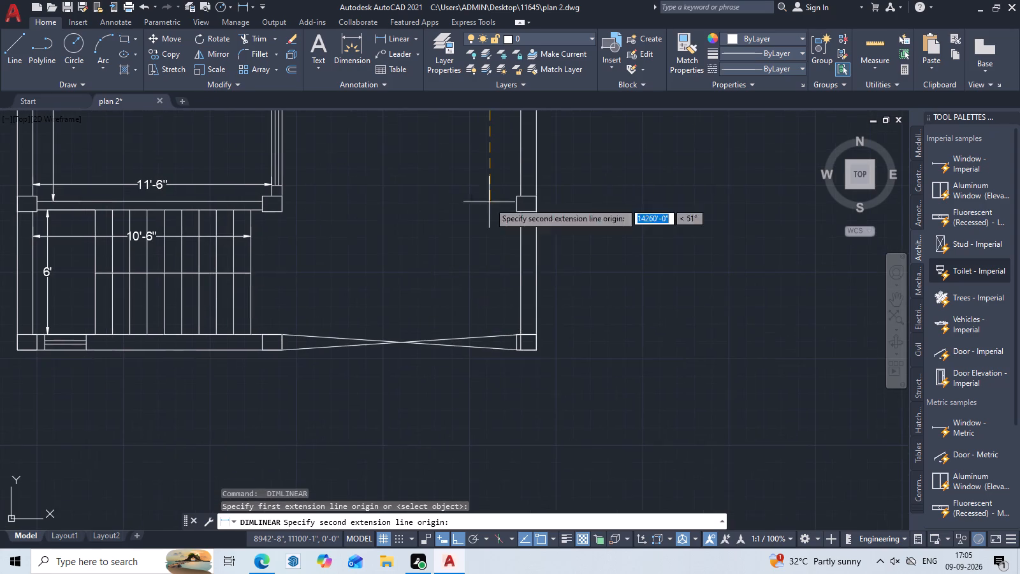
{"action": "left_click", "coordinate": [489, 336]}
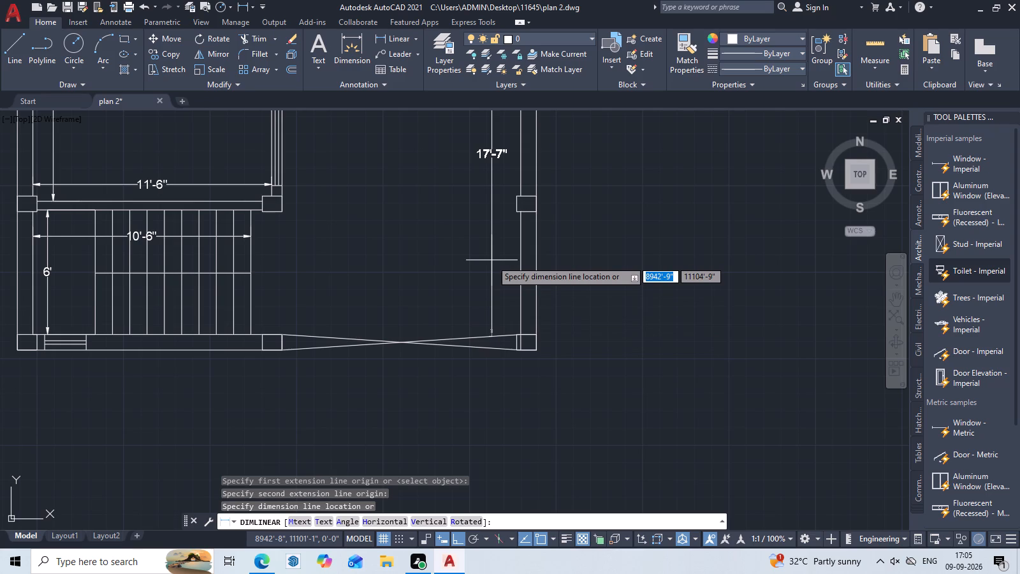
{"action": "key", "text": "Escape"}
Examine the southeast room, the staircase and the south entrance opening to review their dimensions.
{"action": "scroll", "coordinate": [492, 260], "scroll_direction": "down", "scroll_amount": 1}
{"action": "middle_click_drag", "start_coordinate": [492, 260], "coordinate": [485, 356]}
{"action": "scroll", "coordinate": [494, 230], "scroll_direction": "up", "scroll_amount": 2}
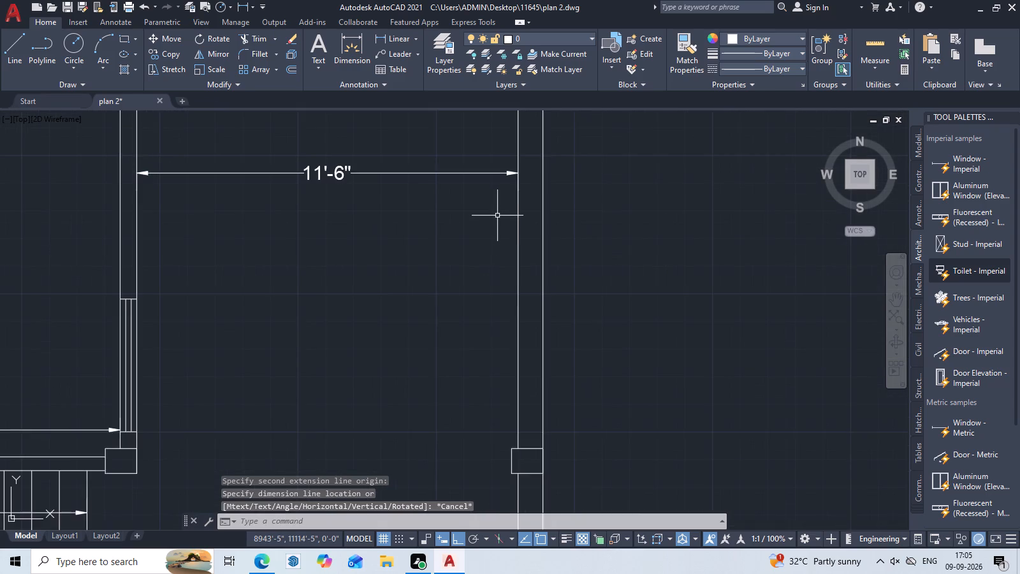
{"action": "scroll", "coordinate": [497, 214], "scroll_direction": "down", "scroll_amount": 2}
{"action": "middle_click_drag", "start_coordinate": [497, 214], "coordinate": [472, 326]}
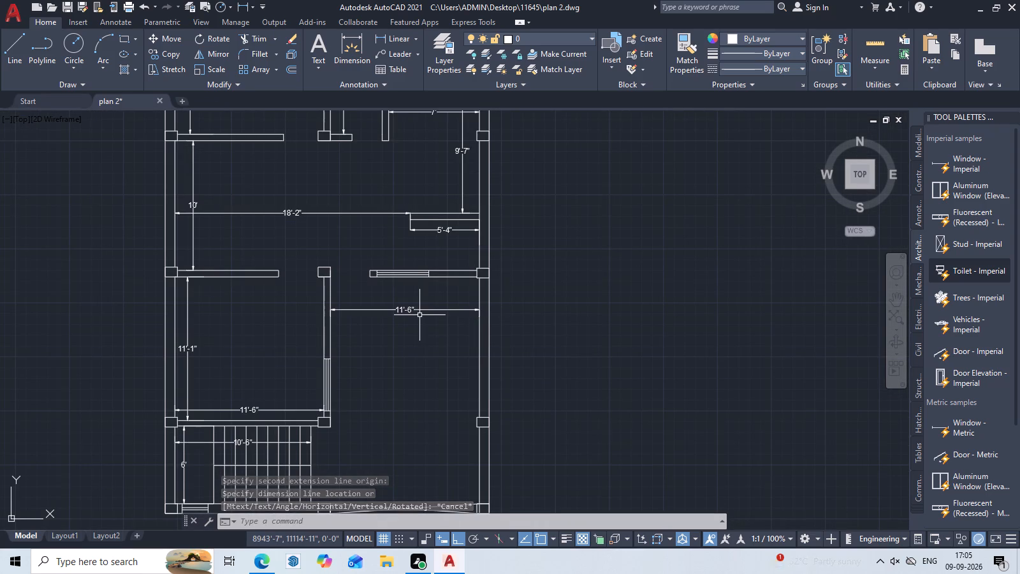
{"action": "middle_click_drag", "start_coordinate": [419, 315], "coordinate": [411, 295]}
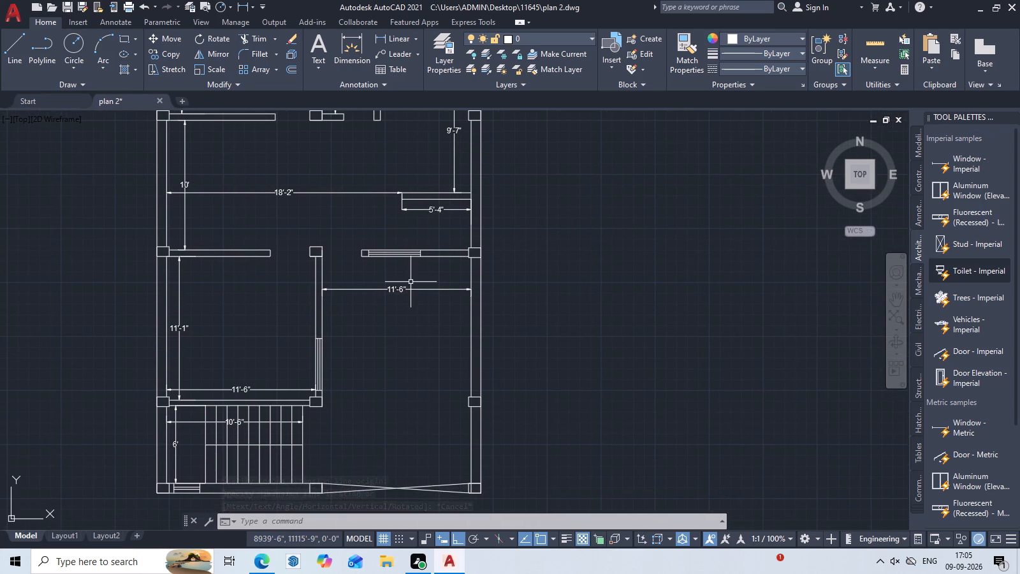
{"action": "scroll", "coordinate": [418, 284], "scroll_direction": "down", "scroll_amount": 1}
{"action": "middle_click_drag", "start_coordinate": [421, 382], "coordinate": [421, 305]}
{"action": "scroll", "coordinate": [428, 332], "scroll_direction": "up", "scroll_amount": 2}
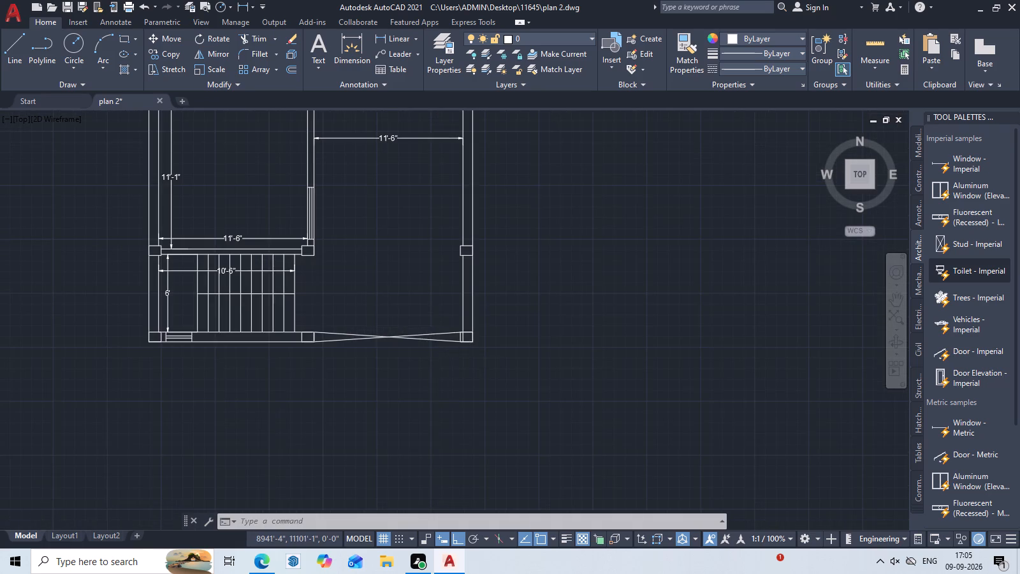
{"action": "scroll", "coordinate": [473, 355], "scroll_direction": "up", "scroll_amount": 1}
{"action": "middle_click_drag", "start_coordinate": [75, 320], "coordinate": [263, 328]}
{"action": "middle_click_drag", "start_coordinate": [249, 327], "coordinate": [284, 437]}
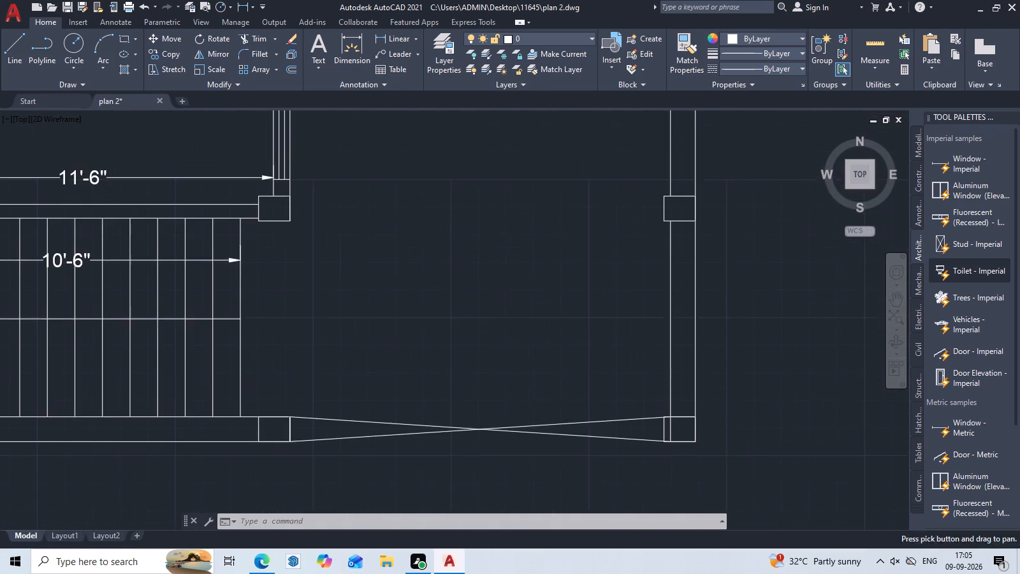
{"action": "scroll", "coordinate": [286, 425], "scroll_direction": "down", "scroll_amount": 2}
{"action": "middle_click_drag", "start_coordinate": [295, 433], "coordinate": [304, 469]}
{"action": "key", "text": "Escape"}
{"action": "scroll", "coordinate": [335, 452], "scroll_direction": "up", "scroll_amount": 1}
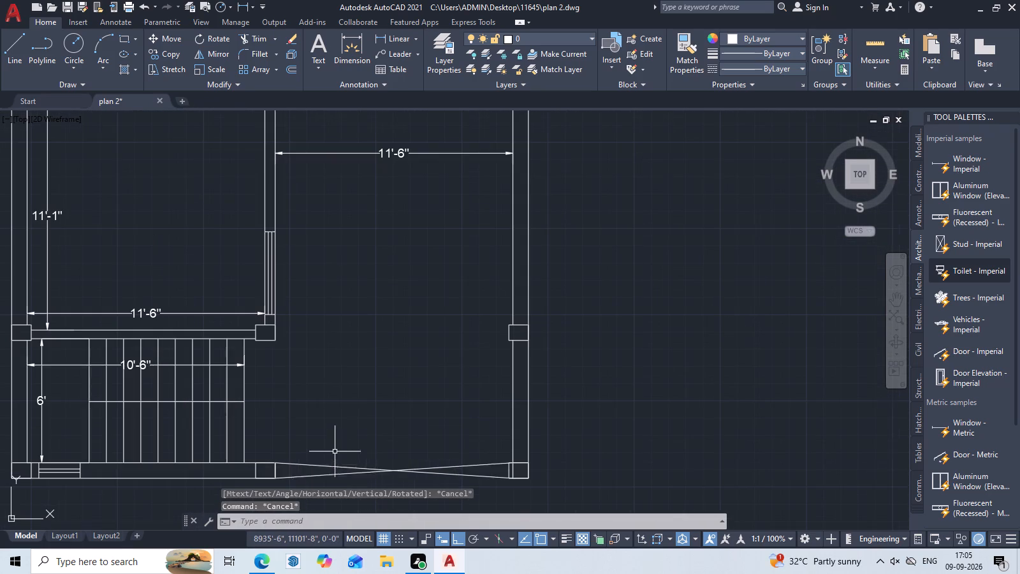
Delete the two crossing diagonal lines spanning the south entrance opening between the staircase column and the southeast column.
{"action": "double_click", "coordinate": [382, 472]}
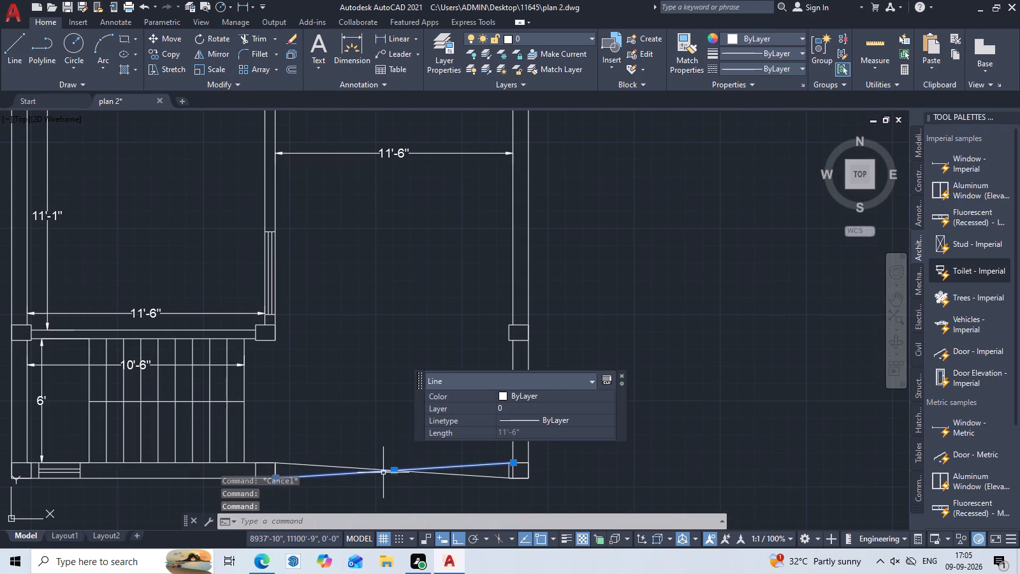
{"action": "key", "text": "Delete"}
{"action": "left_click", "coordinate": [421, 473]}
{"action": "key", "text": "Delete"}
Explode the column at the east end of the staircase's south wall into separate lines.
{"action": "scroll", "coordinate": [450, 474], "scroll_direction": "down", "scroll_amount": 2}
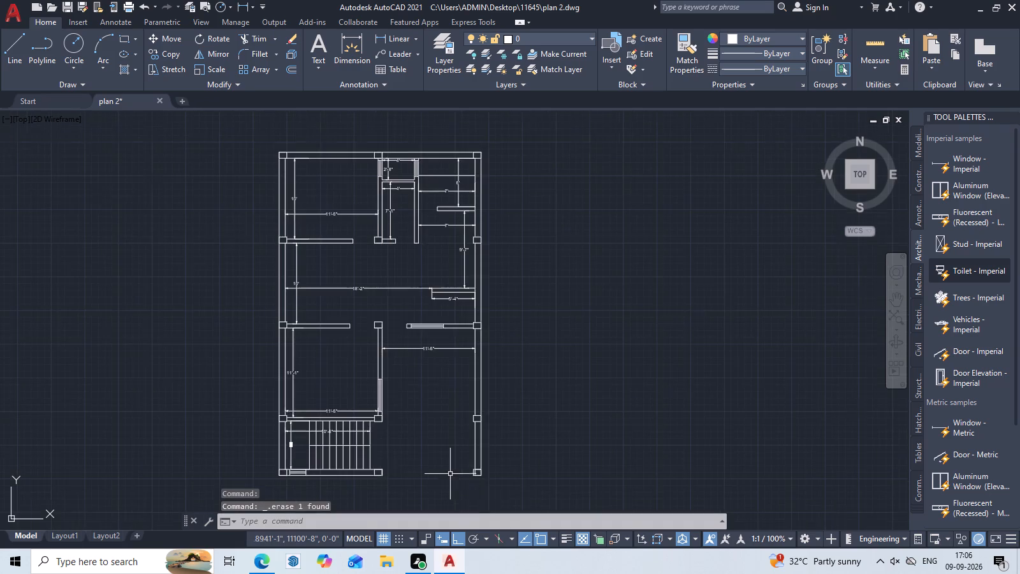
{"action": "middle_click_drag", "start_coordinate": [486, 500], "coordinate": [482, 439]}
{"action": "scroll", "coordinate": [425, 432], "scroll_direction": "up", "scroll_amount": 1}
{"action": "key", "text": "Escape"}
{"action": "type", "text": "ex"}
{"action": "key", "text": "space"}
{"action": "scroll", "coordinate": [359, 405], "scroll_direction": "up", "scroll_amount": 3}
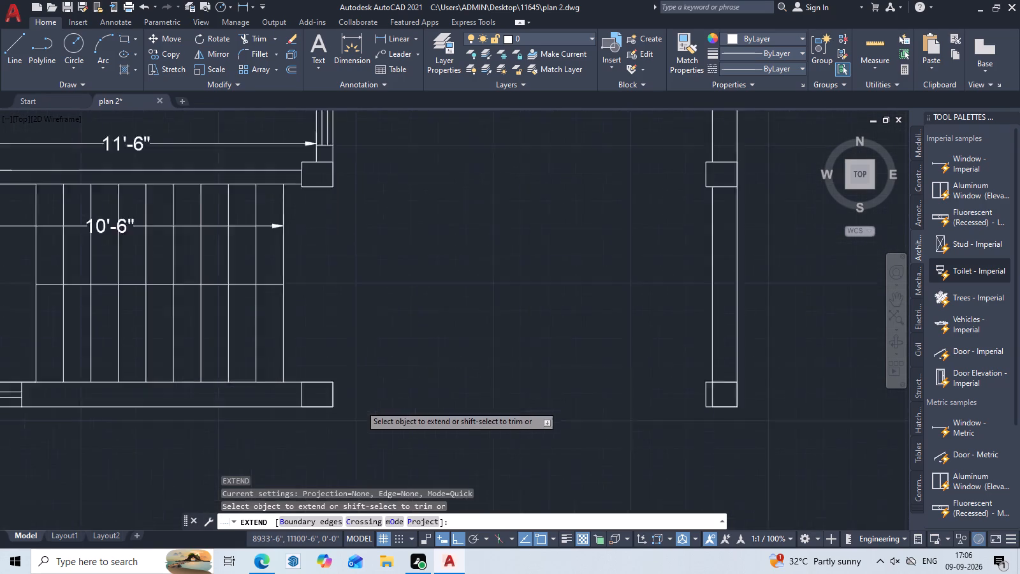
{"action": "key", "text": "Escape"}
{"action": "left_click", "coordinate": [317, 390]}
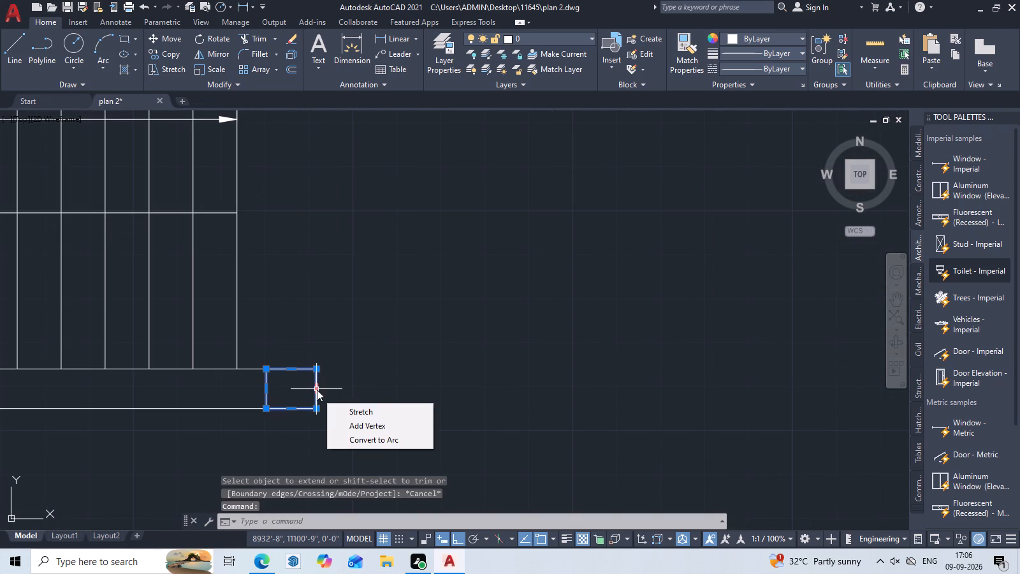
{"action": "key", "text": "x"}
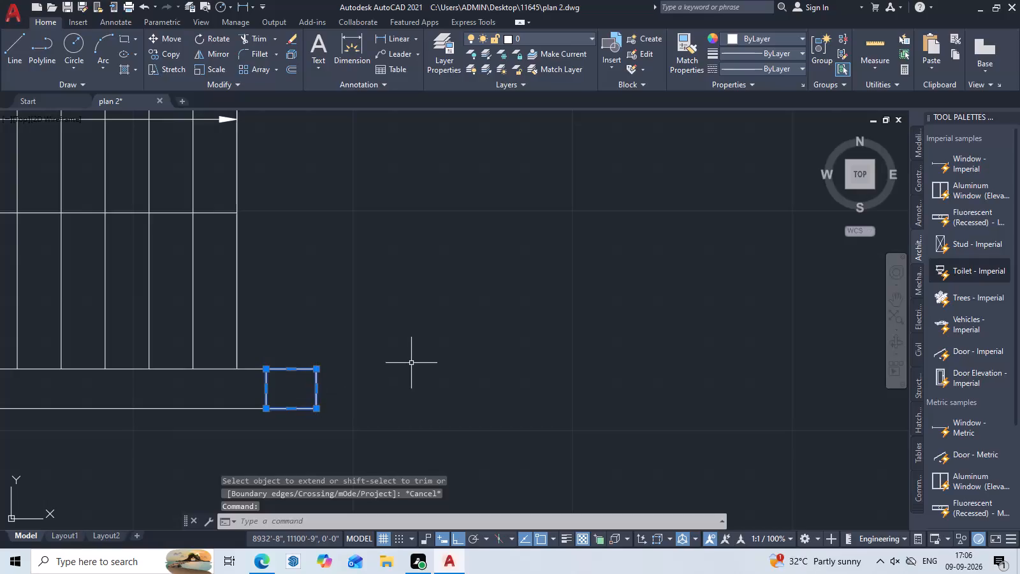
{"action": "type", "text": "x"}
{"action": "key", "text": "space"}
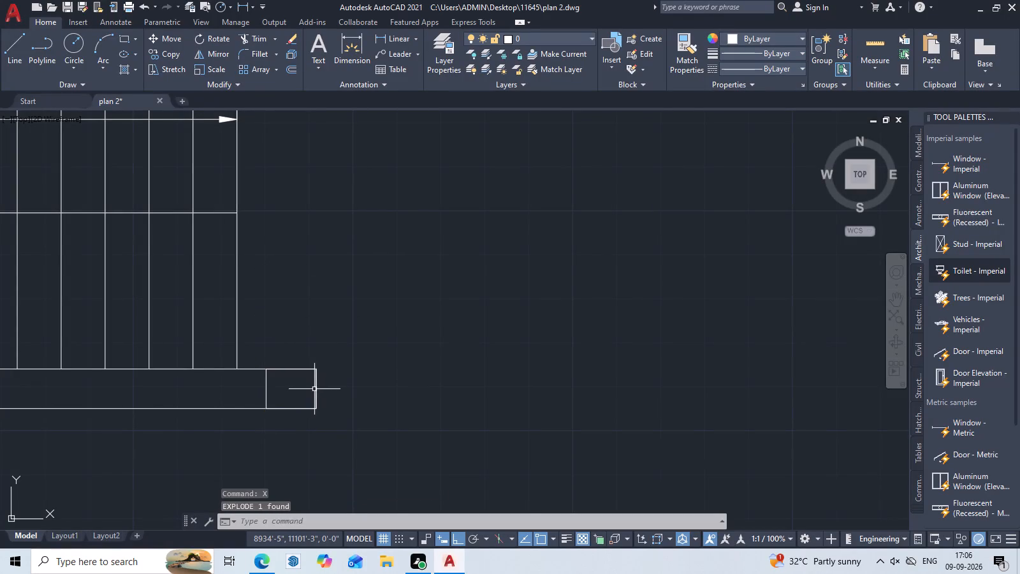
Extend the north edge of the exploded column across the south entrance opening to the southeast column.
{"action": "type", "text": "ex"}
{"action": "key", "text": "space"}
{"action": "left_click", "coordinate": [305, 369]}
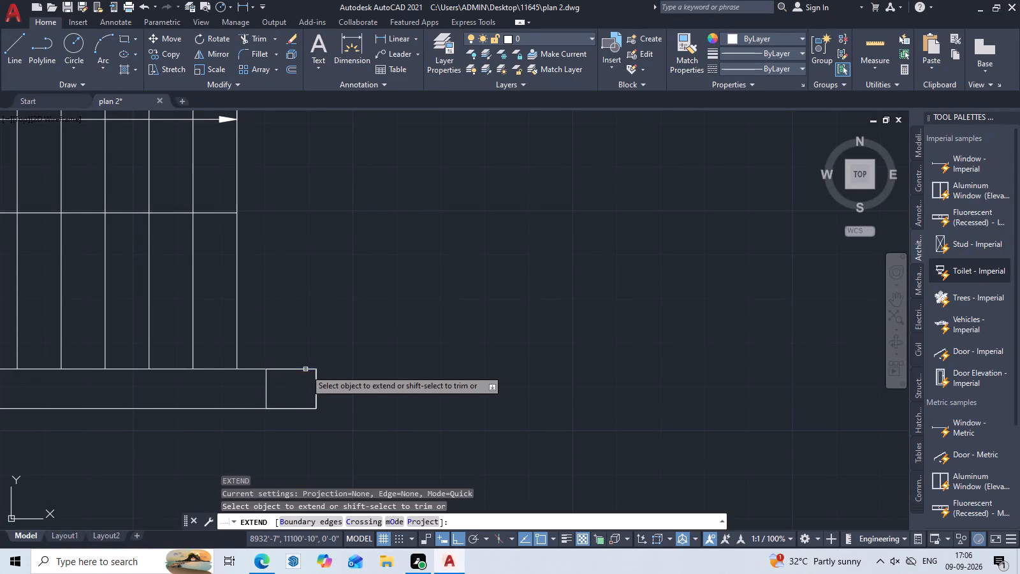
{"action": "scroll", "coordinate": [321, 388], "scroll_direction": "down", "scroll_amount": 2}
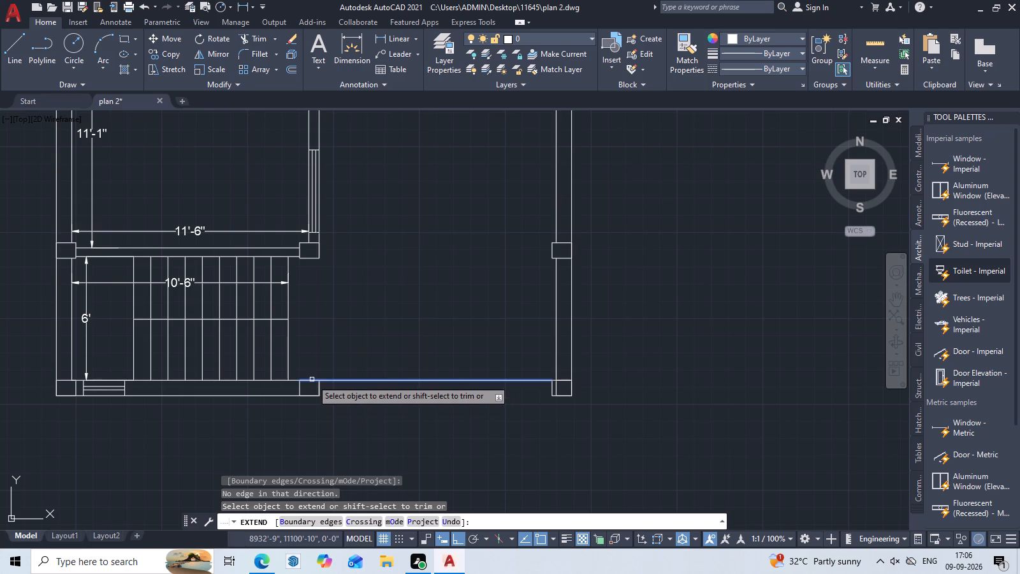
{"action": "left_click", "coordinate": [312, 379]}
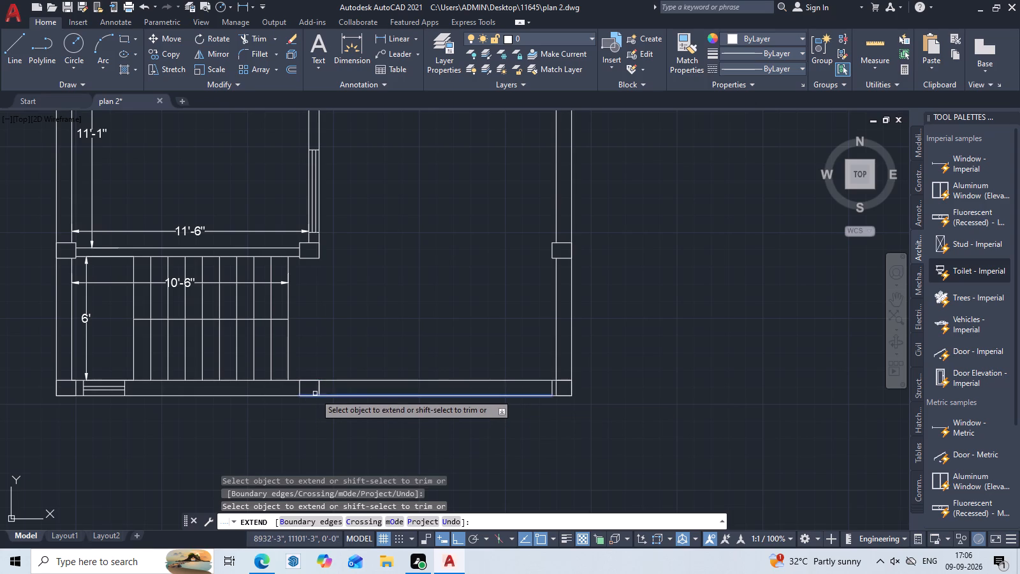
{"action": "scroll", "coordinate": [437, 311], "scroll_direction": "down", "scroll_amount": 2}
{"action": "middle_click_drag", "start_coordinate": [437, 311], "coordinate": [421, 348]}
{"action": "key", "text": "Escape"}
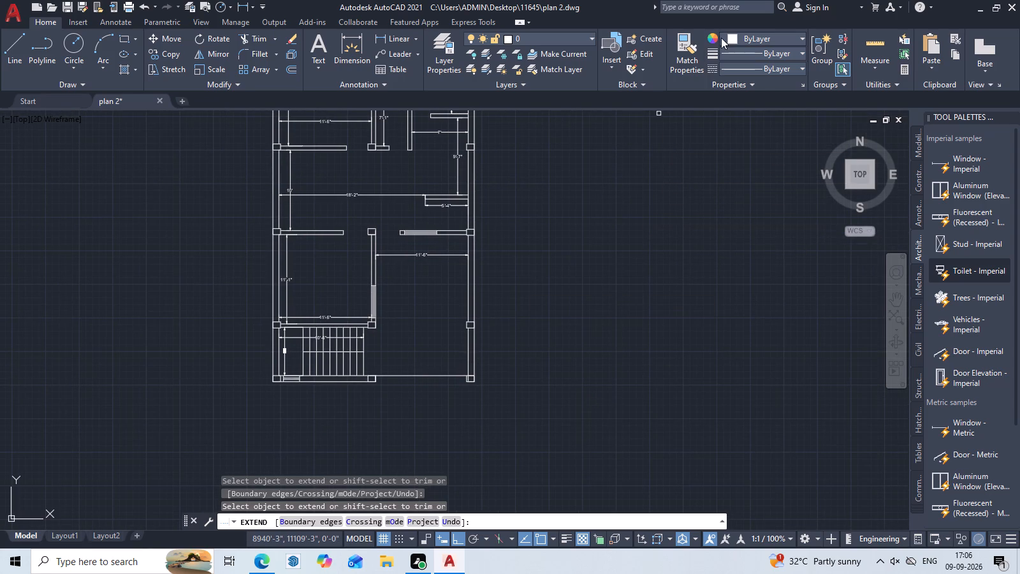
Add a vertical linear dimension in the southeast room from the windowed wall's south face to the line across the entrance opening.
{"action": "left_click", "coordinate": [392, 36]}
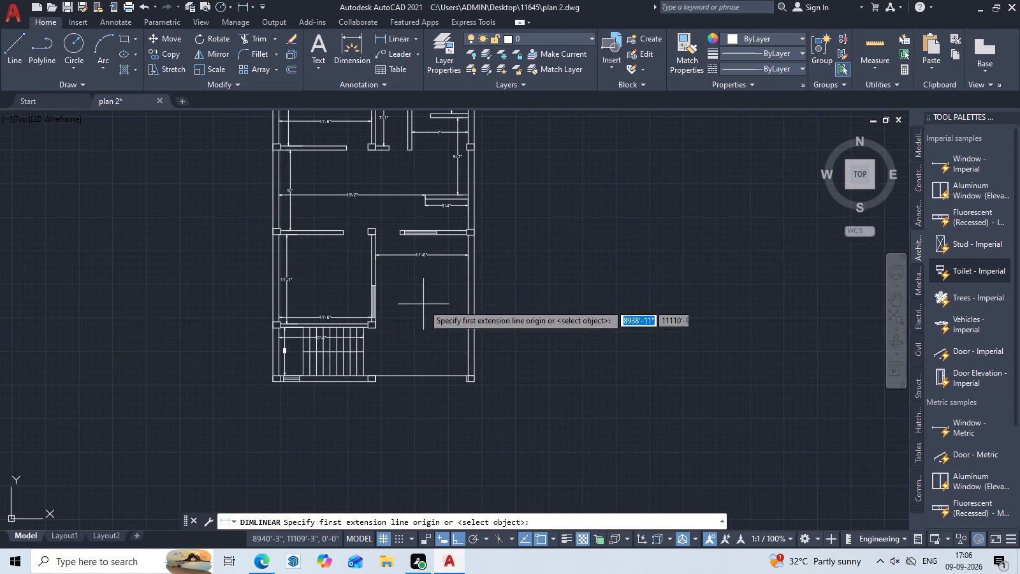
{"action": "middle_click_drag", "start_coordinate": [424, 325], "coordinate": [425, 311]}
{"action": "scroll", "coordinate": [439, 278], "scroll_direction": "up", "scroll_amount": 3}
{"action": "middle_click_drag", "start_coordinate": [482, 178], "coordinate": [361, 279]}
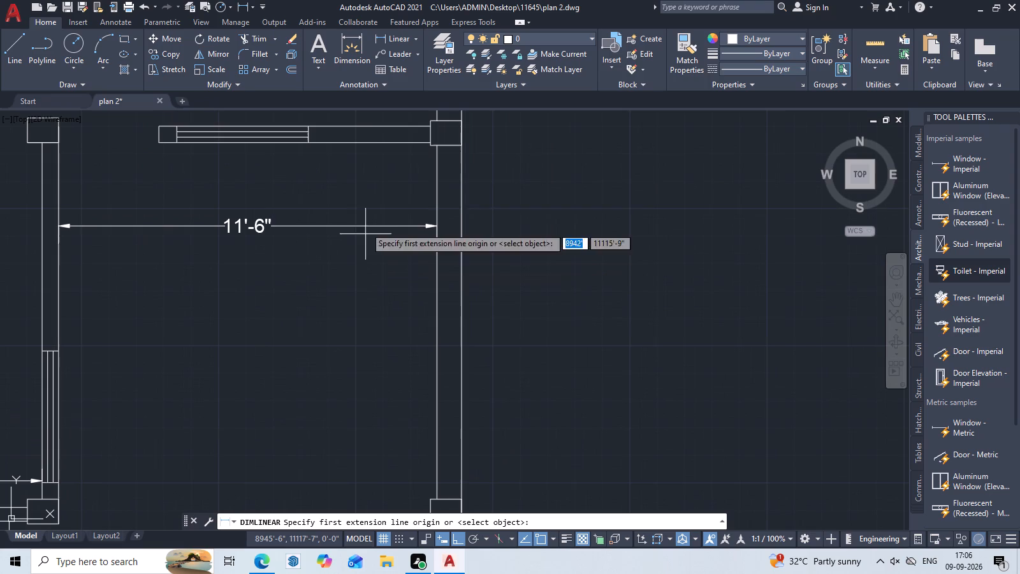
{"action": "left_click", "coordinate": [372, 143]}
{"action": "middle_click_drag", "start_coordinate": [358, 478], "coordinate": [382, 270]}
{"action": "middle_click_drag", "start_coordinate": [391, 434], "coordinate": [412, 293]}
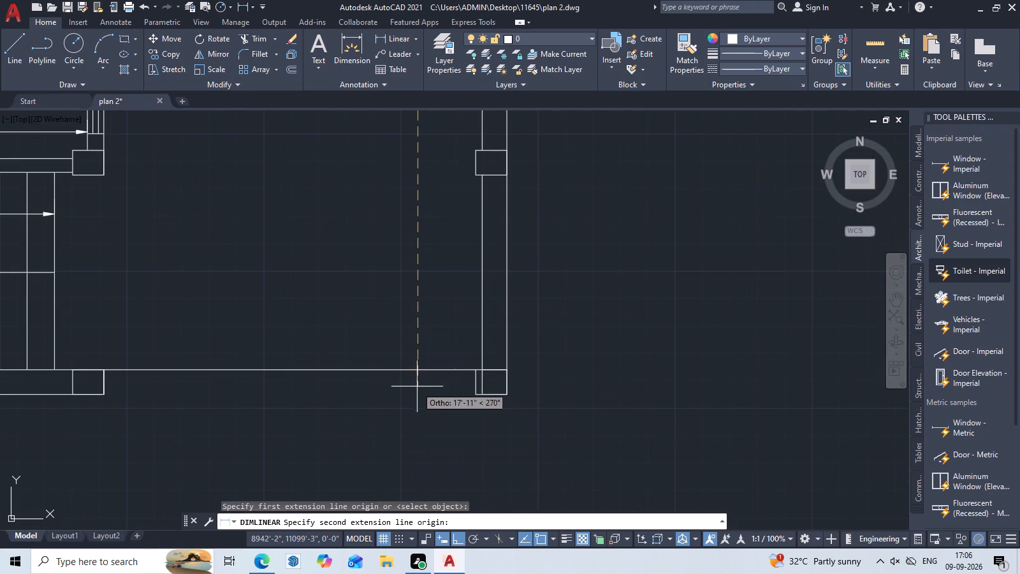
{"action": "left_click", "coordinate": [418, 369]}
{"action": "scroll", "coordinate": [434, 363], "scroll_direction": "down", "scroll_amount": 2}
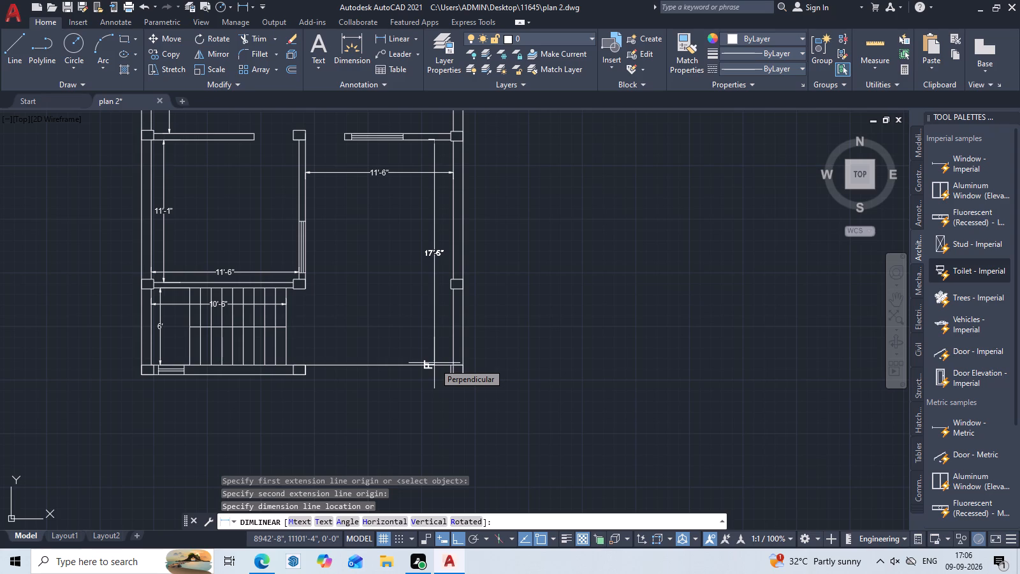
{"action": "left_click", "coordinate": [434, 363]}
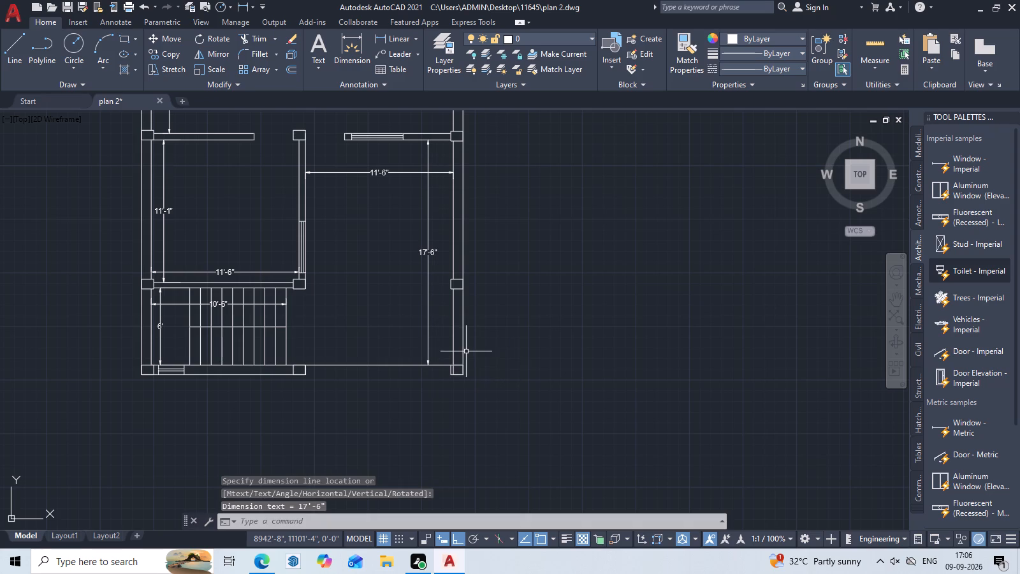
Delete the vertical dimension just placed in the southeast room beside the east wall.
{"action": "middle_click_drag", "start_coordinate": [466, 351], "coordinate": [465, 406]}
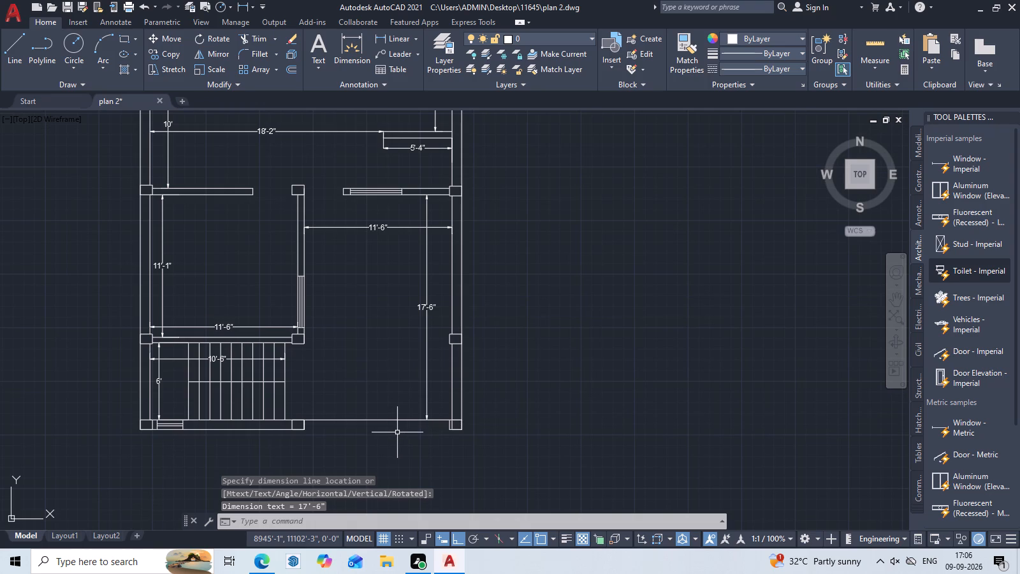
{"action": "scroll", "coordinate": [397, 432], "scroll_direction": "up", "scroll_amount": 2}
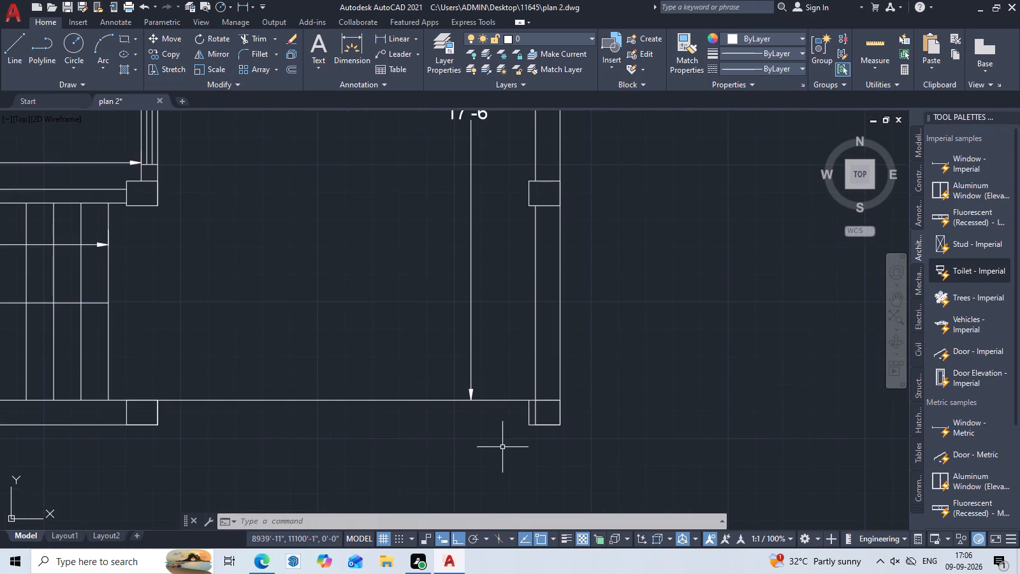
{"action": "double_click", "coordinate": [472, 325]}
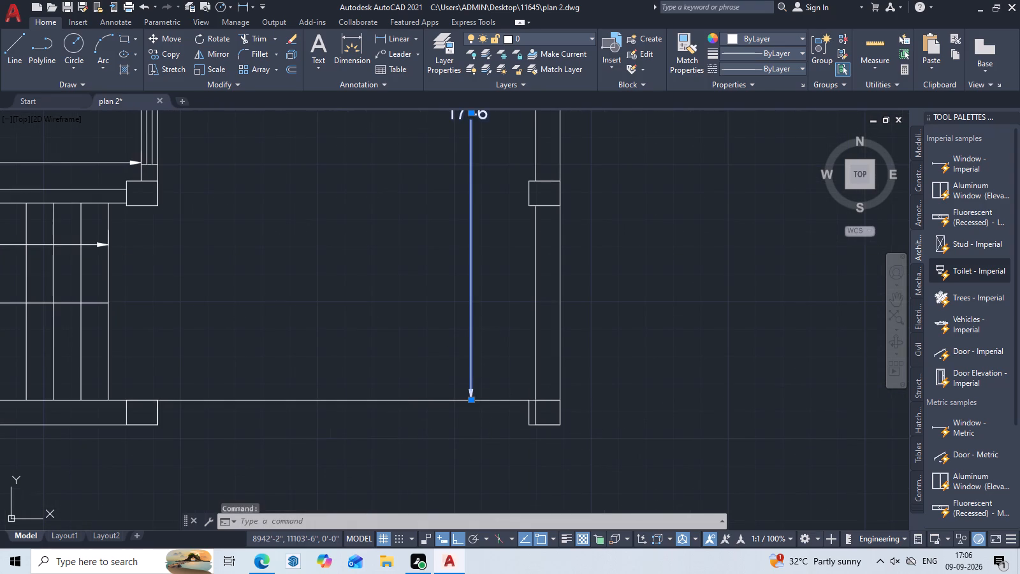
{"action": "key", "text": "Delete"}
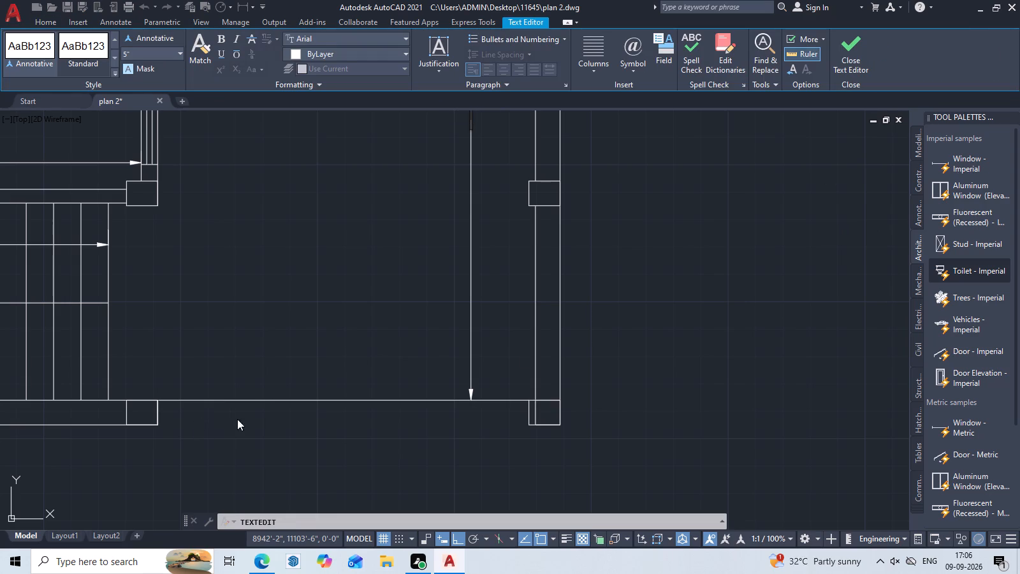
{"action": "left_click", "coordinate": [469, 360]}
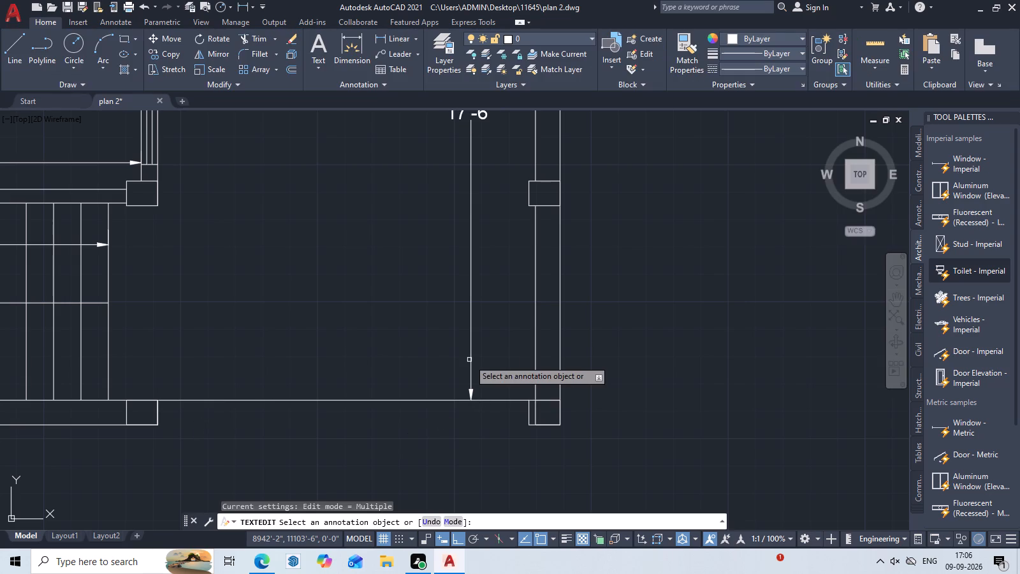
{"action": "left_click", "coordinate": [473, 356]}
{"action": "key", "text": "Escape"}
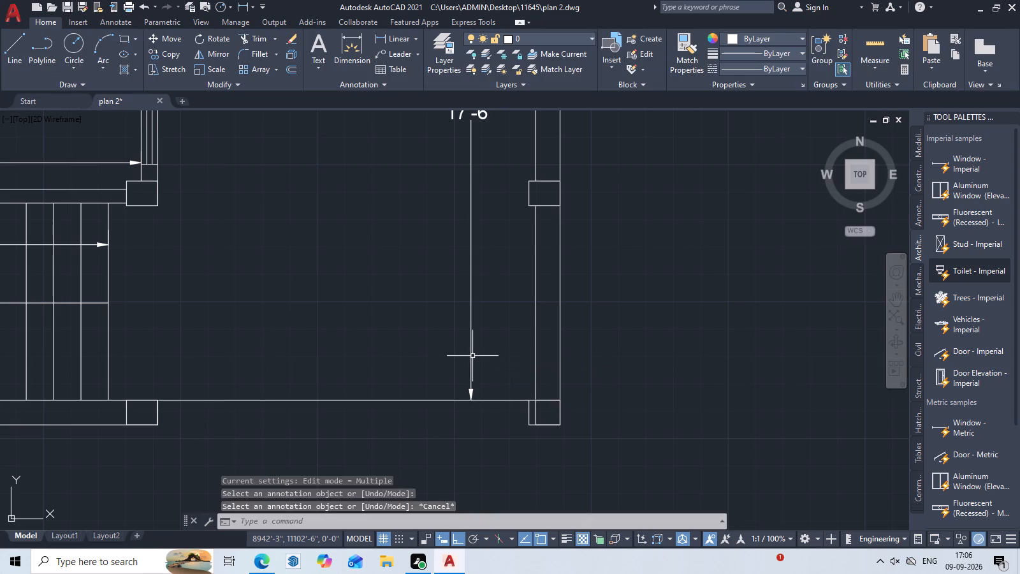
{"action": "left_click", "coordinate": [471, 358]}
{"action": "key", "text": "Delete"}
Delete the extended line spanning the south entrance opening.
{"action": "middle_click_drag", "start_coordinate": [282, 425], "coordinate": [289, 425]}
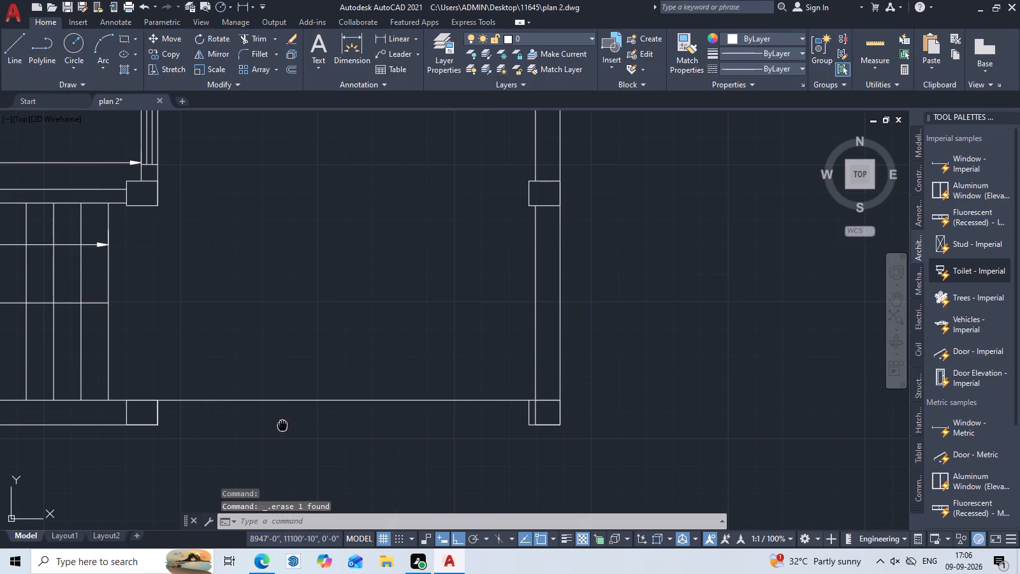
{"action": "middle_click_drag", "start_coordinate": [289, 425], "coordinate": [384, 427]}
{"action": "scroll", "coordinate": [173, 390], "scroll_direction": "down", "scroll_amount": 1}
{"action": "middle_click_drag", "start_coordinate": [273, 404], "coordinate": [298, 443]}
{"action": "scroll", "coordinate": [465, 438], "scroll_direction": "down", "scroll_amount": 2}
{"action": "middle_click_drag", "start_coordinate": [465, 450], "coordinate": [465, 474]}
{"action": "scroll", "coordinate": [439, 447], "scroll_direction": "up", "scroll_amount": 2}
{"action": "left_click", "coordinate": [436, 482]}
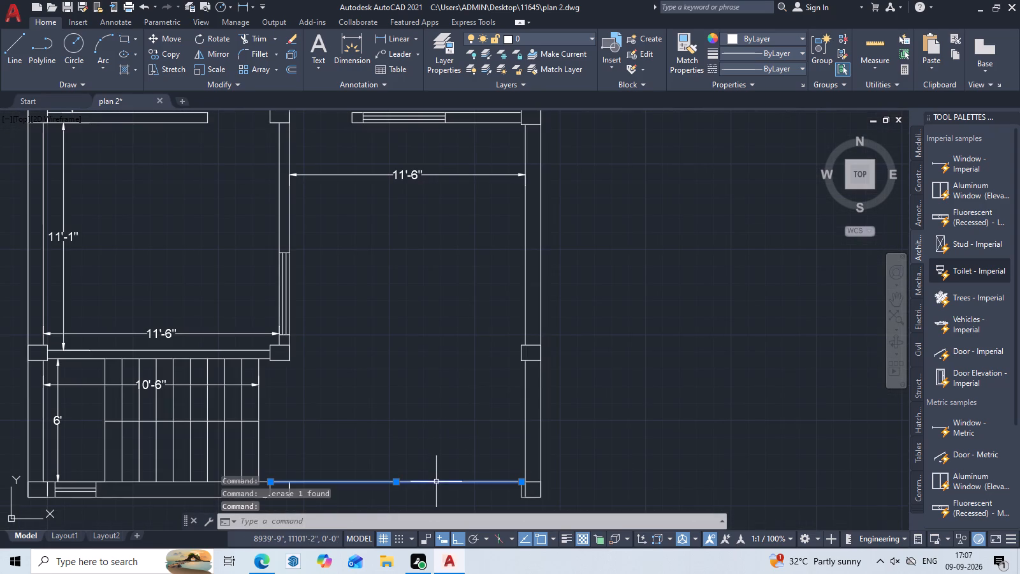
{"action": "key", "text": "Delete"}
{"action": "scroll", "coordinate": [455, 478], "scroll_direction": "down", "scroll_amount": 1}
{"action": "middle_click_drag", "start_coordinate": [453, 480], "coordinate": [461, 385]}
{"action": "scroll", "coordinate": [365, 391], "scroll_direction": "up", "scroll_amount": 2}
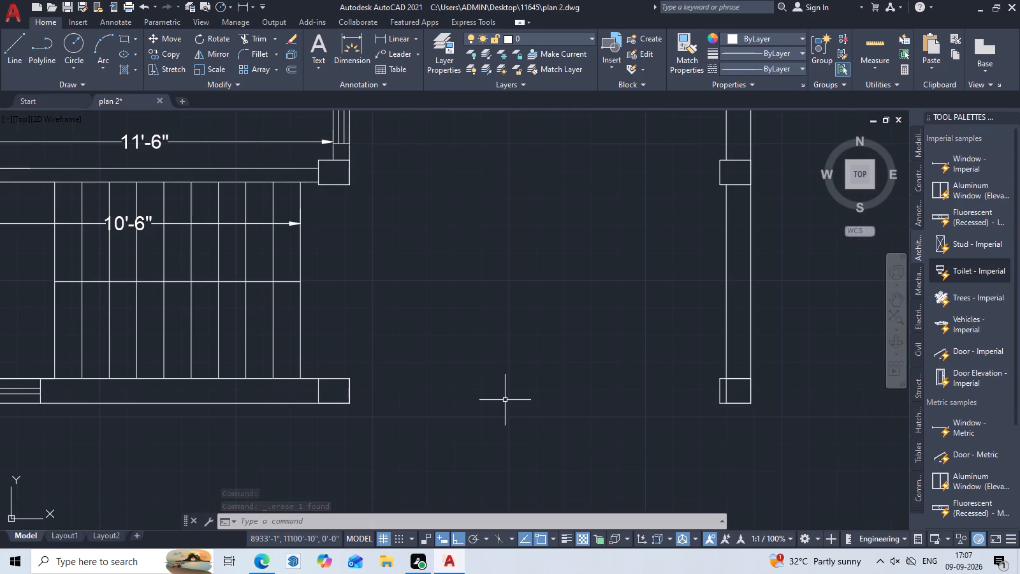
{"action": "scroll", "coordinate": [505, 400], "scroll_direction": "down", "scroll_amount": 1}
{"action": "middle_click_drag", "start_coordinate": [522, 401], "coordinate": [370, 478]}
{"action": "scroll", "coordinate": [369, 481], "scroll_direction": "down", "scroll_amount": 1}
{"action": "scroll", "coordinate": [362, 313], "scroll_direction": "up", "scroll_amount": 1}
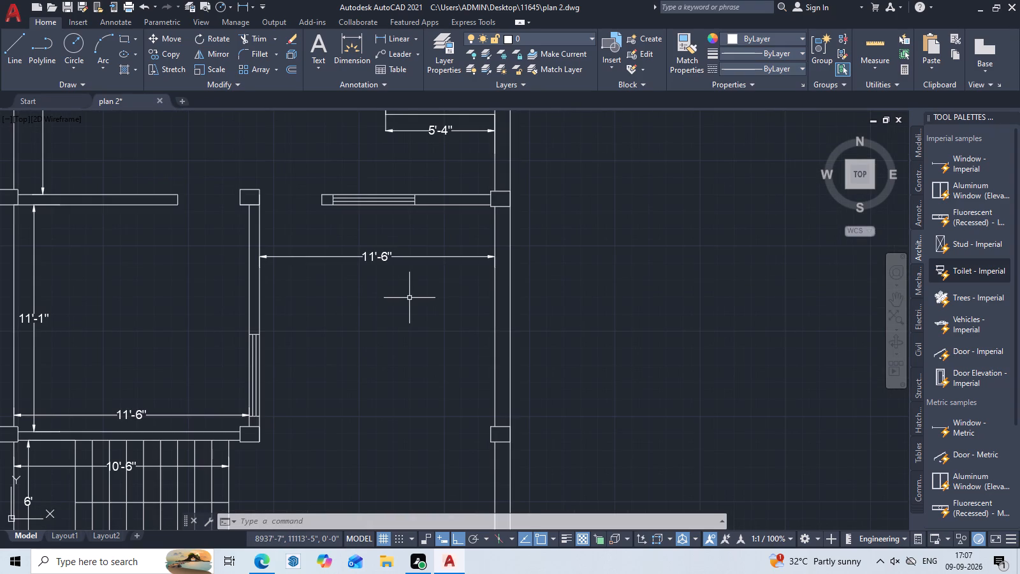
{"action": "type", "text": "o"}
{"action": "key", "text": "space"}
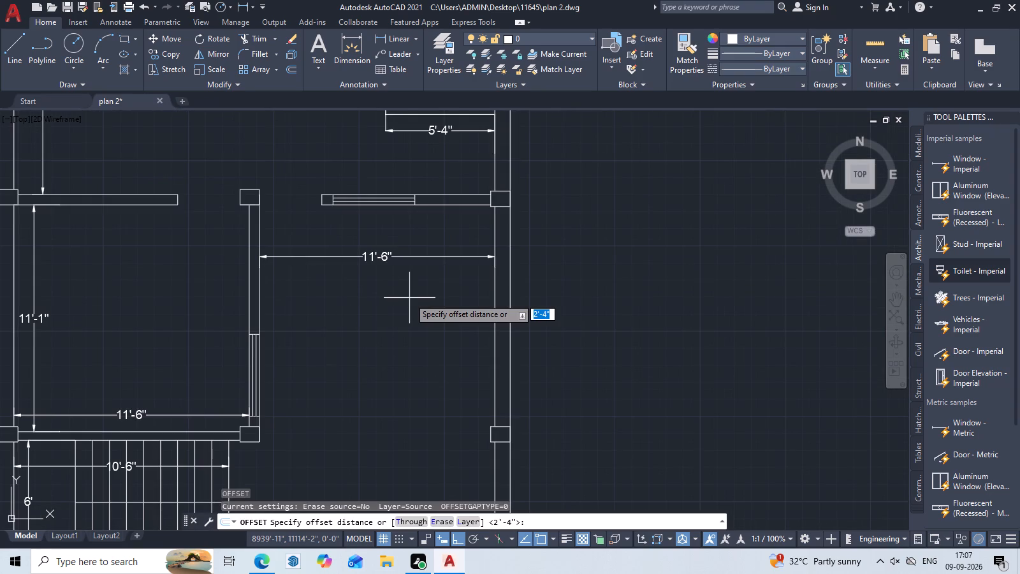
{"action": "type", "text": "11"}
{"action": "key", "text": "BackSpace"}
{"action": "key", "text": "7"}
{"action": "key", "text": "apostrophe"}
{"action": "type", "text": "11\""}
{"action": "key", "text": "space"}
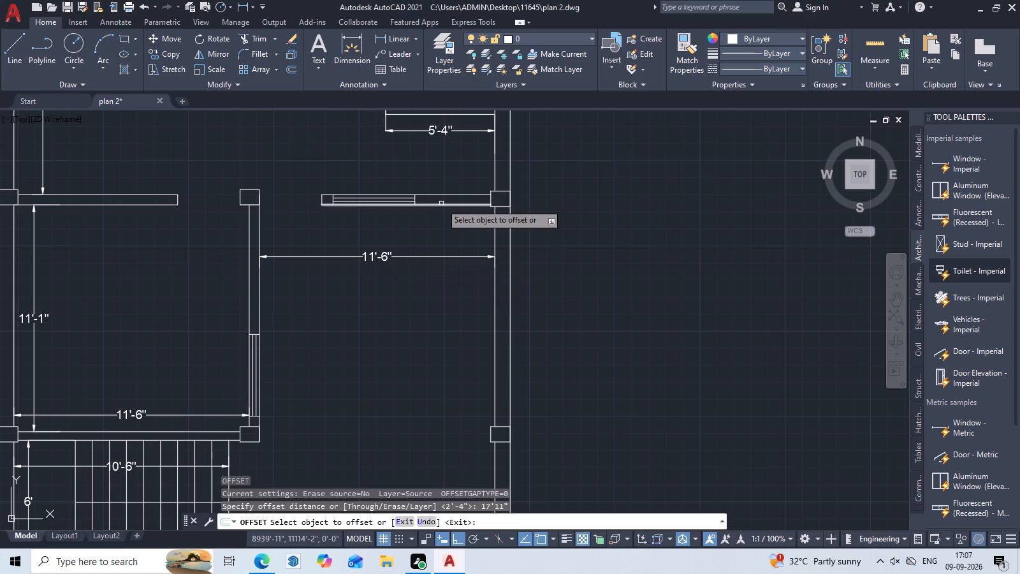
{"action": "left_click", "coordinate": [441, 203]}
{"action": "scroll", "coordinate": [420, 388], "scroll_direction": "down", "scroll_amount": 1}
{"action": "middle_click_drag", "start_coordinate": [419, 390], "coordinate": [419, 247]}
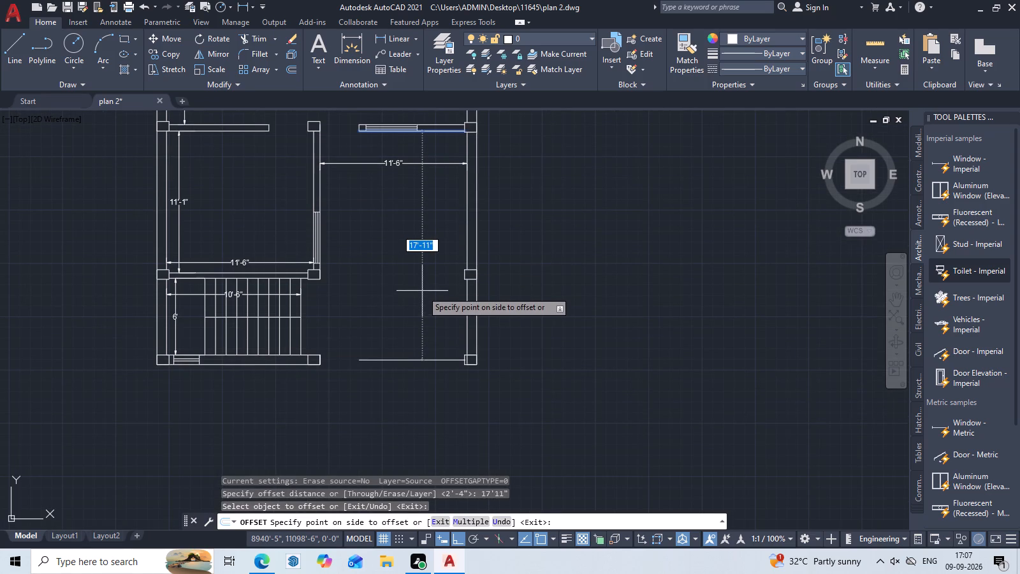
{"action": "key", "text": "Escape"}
Add an overall vertical linear dimension outside the east wall, from the northeast outer corner to the southeast outer corner.
{"action": "middle_click_drag", "start_coordinate": [509, 364], "coordinate": [435, 406]}
{"action": "scroll", "coordinate": [440, 337], "scroll_direction": "down", "scroll_amount": 1}
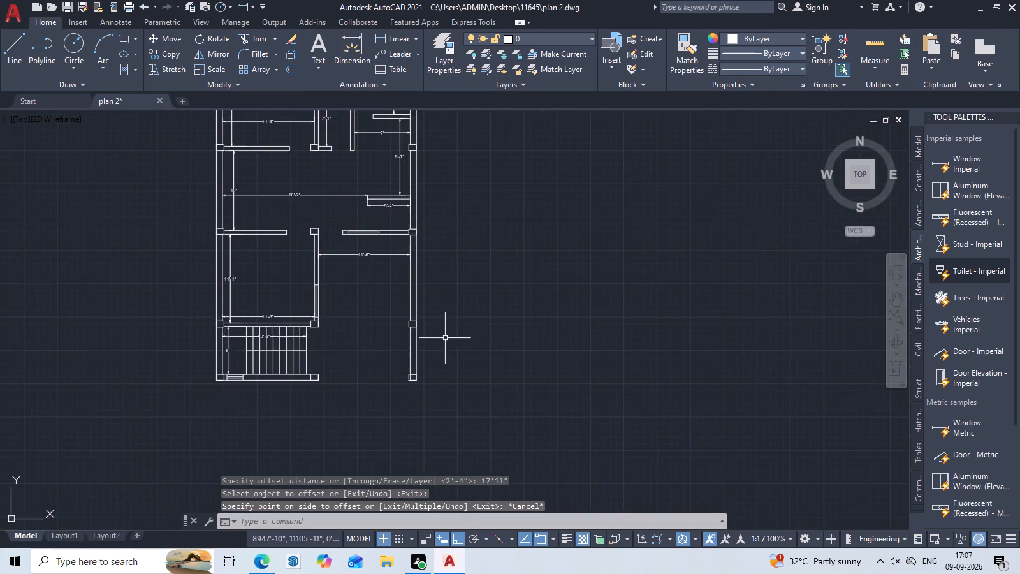
{"action": "middle_click_drag", "start_coordinate": [445, 339], "coordinate": [420, 414]}
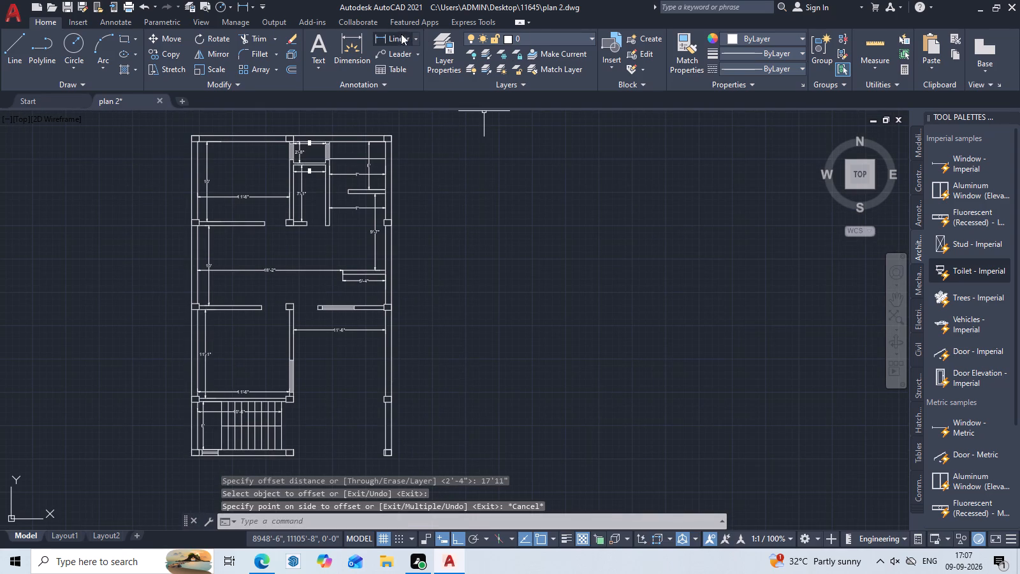
{"action": "left_click", "coordinate": [401, 40]}
{"action": "middle_click_drag", "start_coordinate": [405, 145], "coordinate": [345, 173]}
{"action": "scroll", "coordinate": [346, 160], "scroll_direction": "up", "scroll_amount": 2}
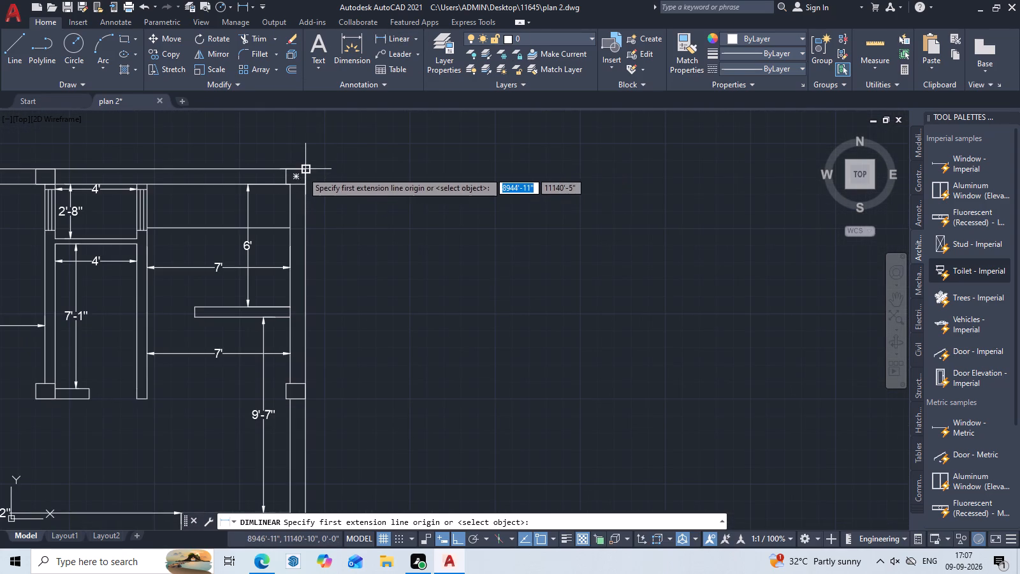
{"action": "left_click", "coordinate": [303, 170]}
{"action": "middle_click_drag", "start_coordinate": [310, 365], "coordinate": [386, 91]}
{"action": "middle_click_drag", "start_coordinate": [404, 472], "coordinate": [432, 252]}
{"action": "middle_click_drag", "start_coordinate": [442, 350], "coordinate": [445, 251]}
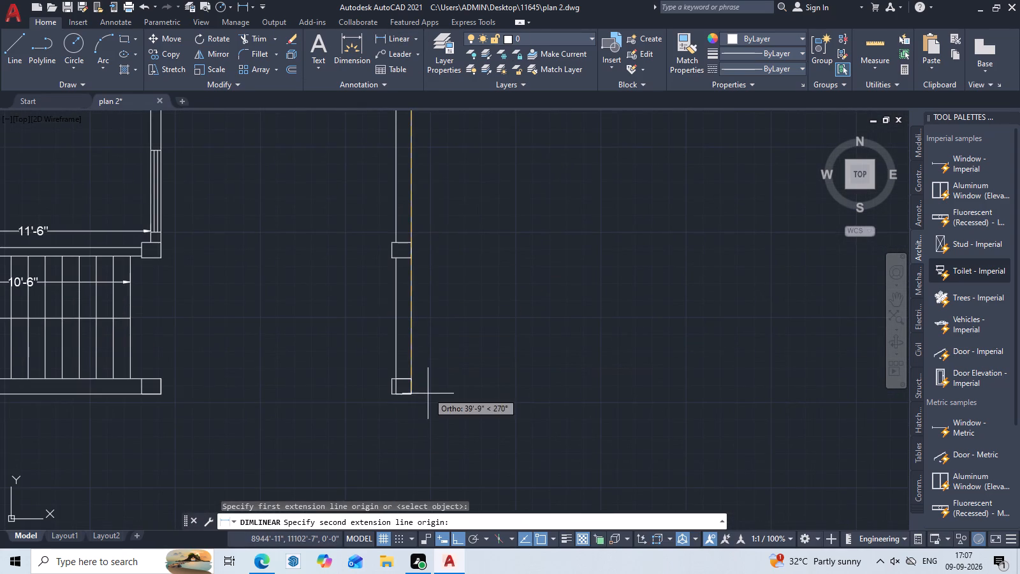
{"action": "scroll", "coordinate": [427, 395], "scroll_direction": "up", "scroll_amount": 3}
{"action": "left_click", "coordinate": [357, 395]}
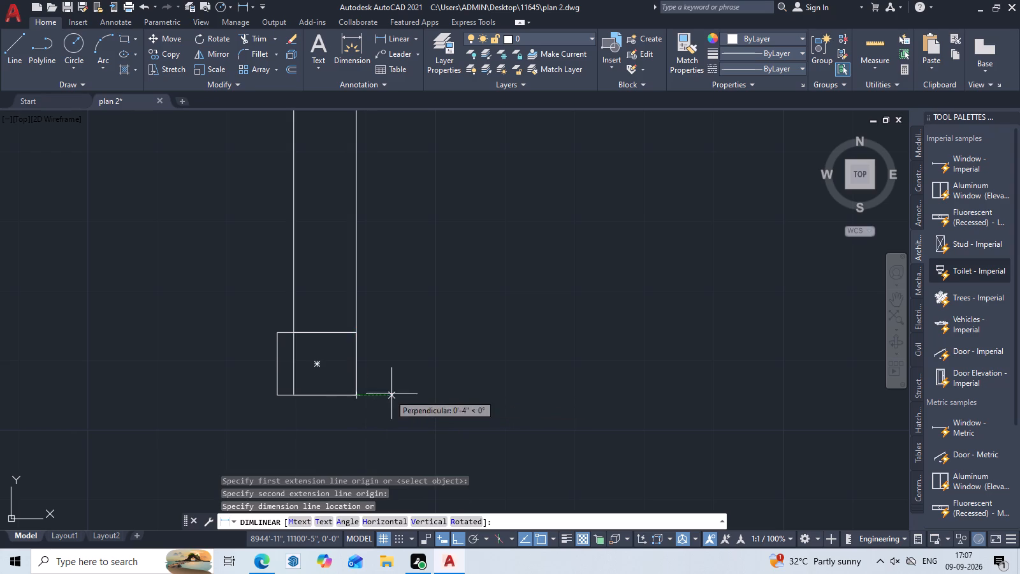
{"action": "scroll", "coordinate": [423, 392], "scroll_direction": "down", "scroll_amount": 2}
{"action": "middle_click_drag", "start_coordinate": [423, 392], "coordinate": [425, 476]}
{"action": "scroll", "coordinate": [430, 463], "scroll_direction": "down", "scroll_amount": 2}
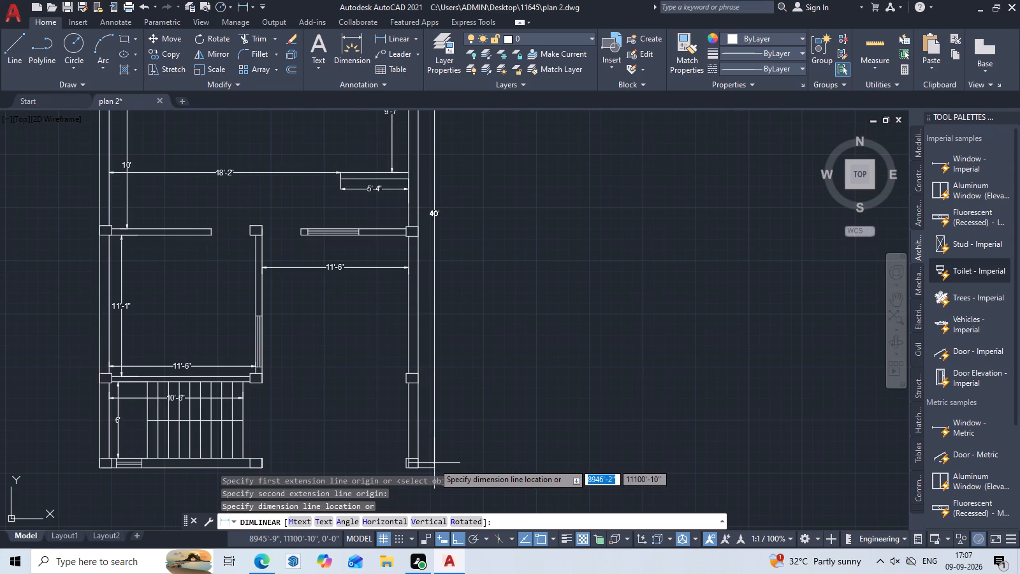
{"action": "left_click", "coordinate": [444, 463]}
Add an overall horizontal linear dimension above the north wall, from the northwest outer corner to the northeast outer corner.
{"action": "middle_click_drag", "start_coordinate": [529, 225], "coordinate": [513, 406]}
{"action": "scroll", "coordinate": [478, 339], "scroll_direction": "down", "scroll_amount": 2}
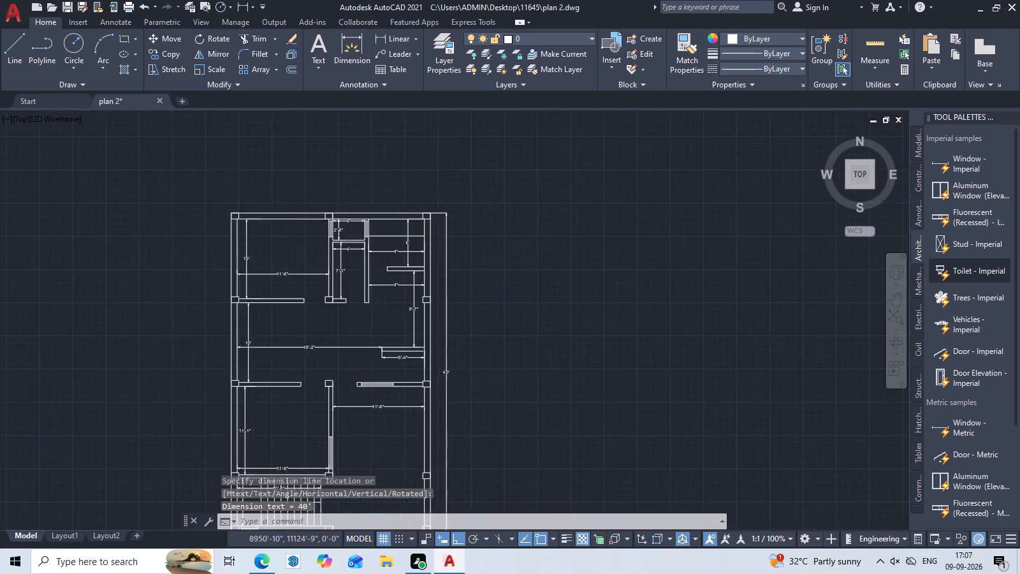
{"action": "middle_click_drag", "start_coordinate": [477, 329], "coordinate": [501, 404]}
{"action": "scroll", "coordinate": [431, 310], "scroll_direction": "up", "scroll_amount": 3}
{"action": "middle_click_drag", "start_coordinate": [439, 331], "coordinate": [487, 247]}
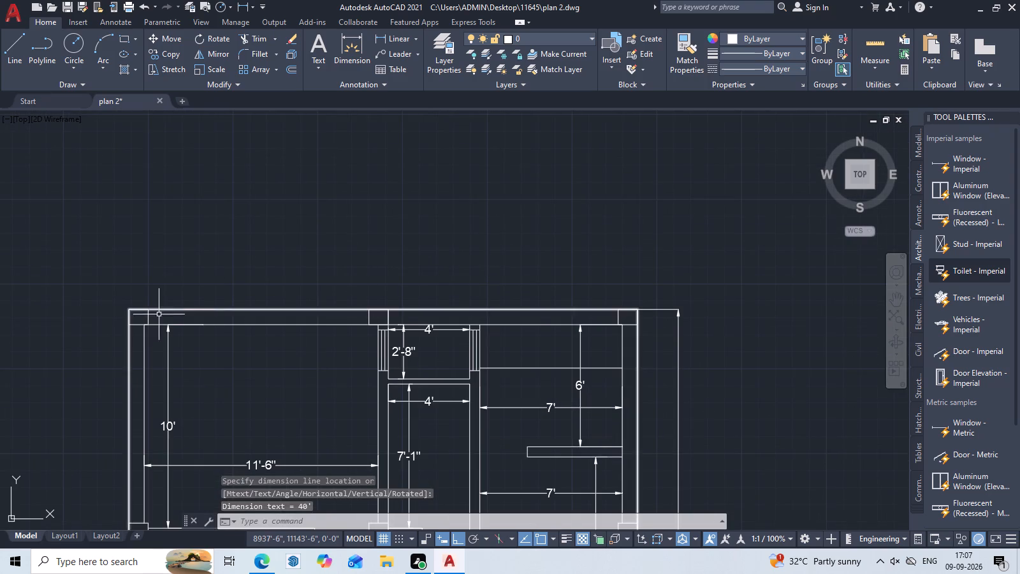
{"action": "key", "text": "space"}
{"action": "scroll", "coordinate": [135, 313], "scroll_direction": "up", "scroll_amount": 1}
{"action": "left_click", "coordinate": [122, 307]}
{"action": "middle_click_drag", "start_coordinate": [430, 238], "coordinate": [201, 240]}
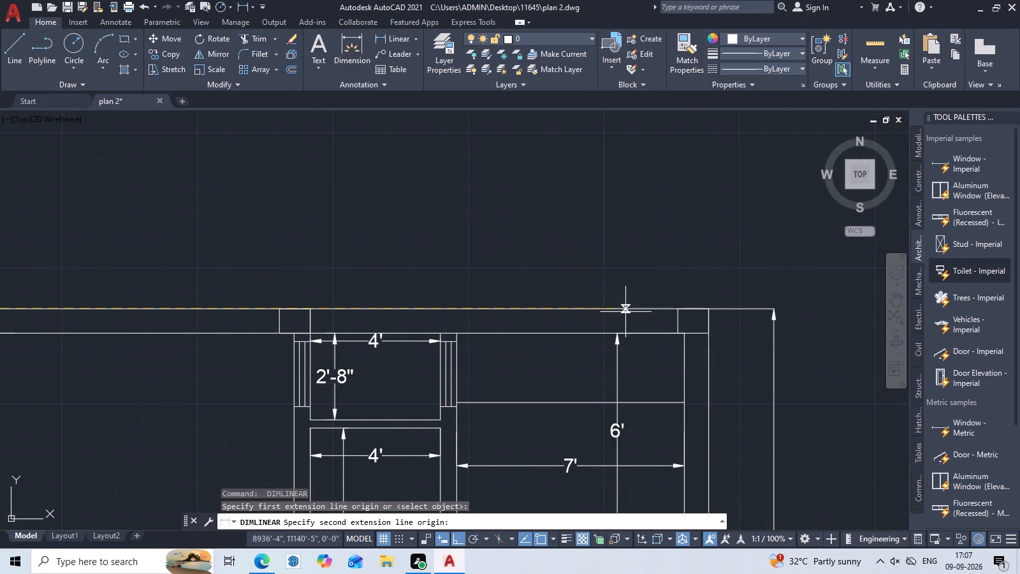
{"action": "left_click", "coordinate": [710, 309]}
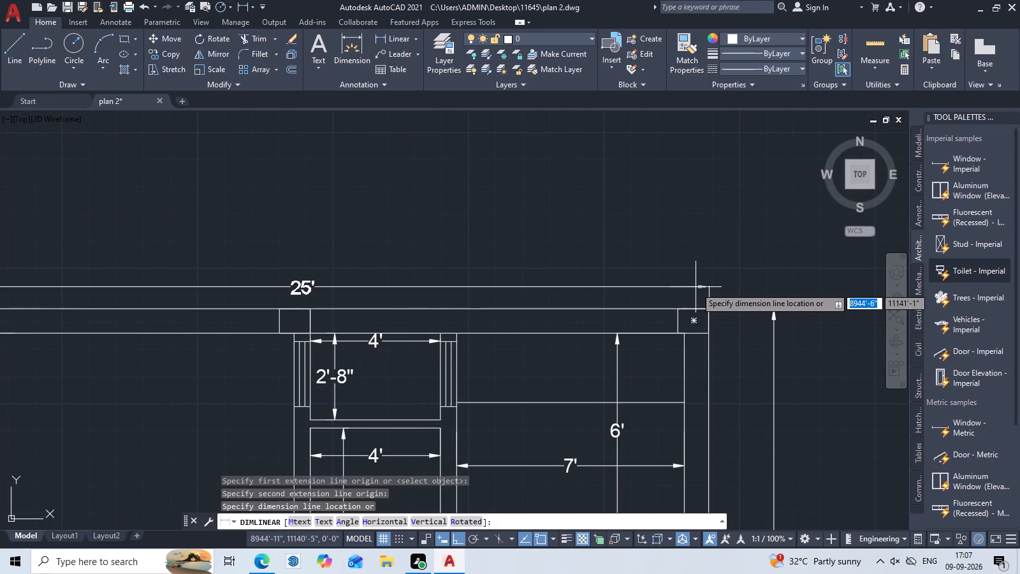
{"action": "left_click", "coordinate": [694, 261]}
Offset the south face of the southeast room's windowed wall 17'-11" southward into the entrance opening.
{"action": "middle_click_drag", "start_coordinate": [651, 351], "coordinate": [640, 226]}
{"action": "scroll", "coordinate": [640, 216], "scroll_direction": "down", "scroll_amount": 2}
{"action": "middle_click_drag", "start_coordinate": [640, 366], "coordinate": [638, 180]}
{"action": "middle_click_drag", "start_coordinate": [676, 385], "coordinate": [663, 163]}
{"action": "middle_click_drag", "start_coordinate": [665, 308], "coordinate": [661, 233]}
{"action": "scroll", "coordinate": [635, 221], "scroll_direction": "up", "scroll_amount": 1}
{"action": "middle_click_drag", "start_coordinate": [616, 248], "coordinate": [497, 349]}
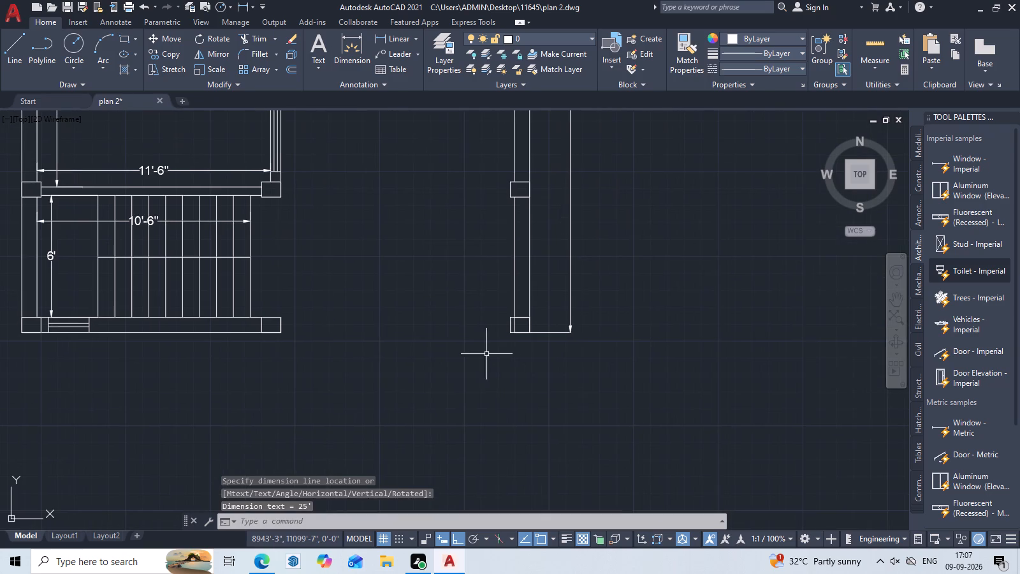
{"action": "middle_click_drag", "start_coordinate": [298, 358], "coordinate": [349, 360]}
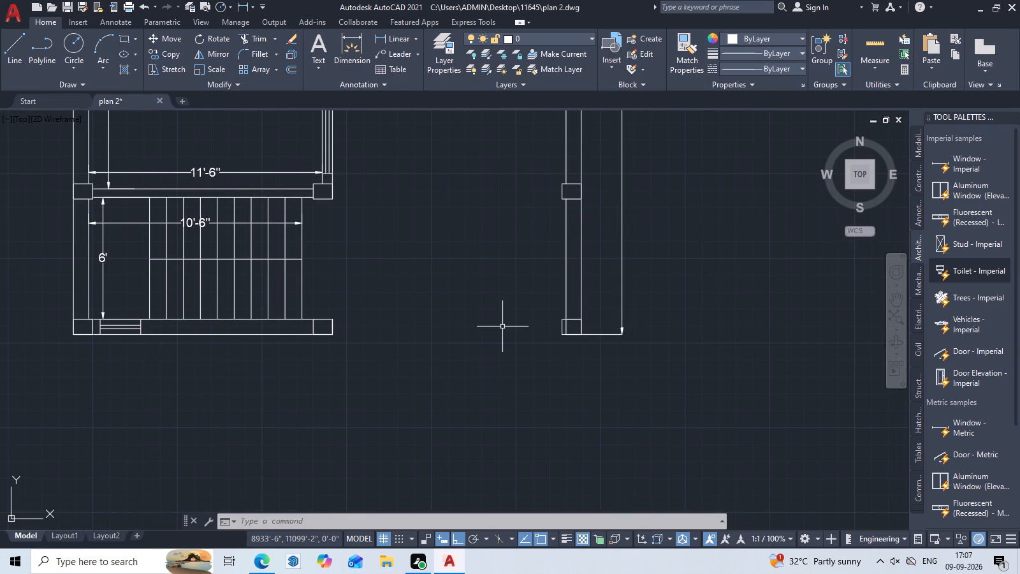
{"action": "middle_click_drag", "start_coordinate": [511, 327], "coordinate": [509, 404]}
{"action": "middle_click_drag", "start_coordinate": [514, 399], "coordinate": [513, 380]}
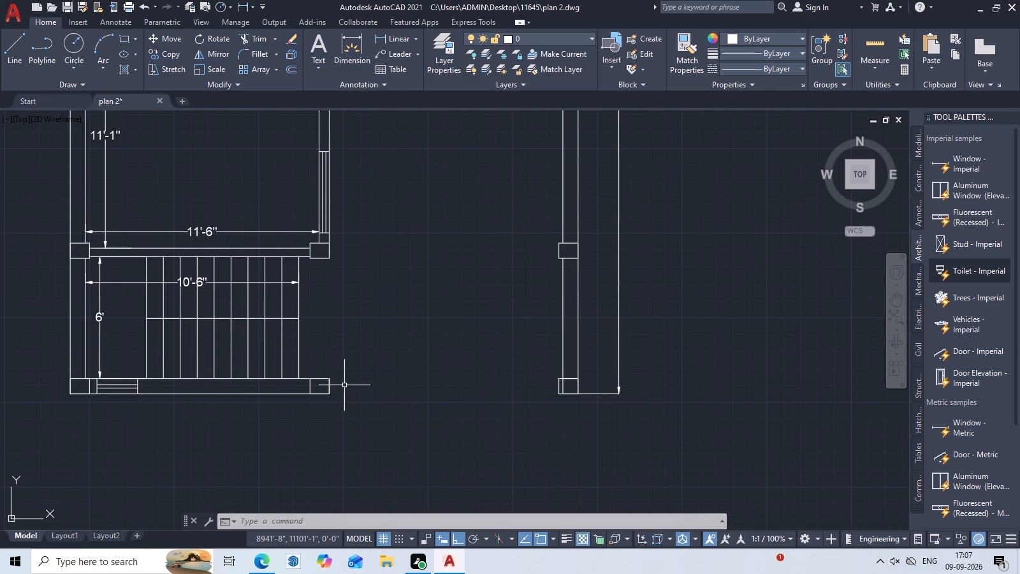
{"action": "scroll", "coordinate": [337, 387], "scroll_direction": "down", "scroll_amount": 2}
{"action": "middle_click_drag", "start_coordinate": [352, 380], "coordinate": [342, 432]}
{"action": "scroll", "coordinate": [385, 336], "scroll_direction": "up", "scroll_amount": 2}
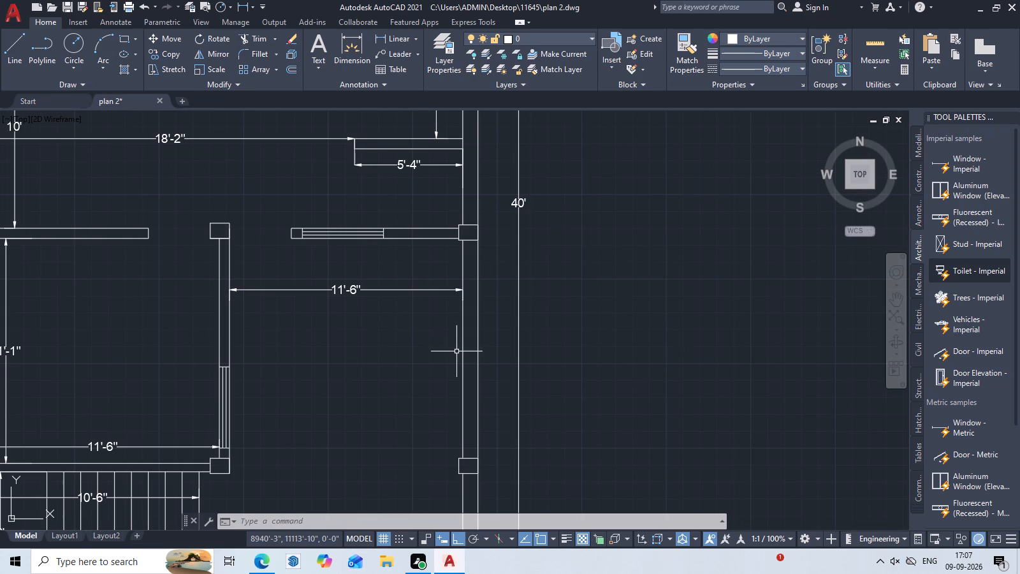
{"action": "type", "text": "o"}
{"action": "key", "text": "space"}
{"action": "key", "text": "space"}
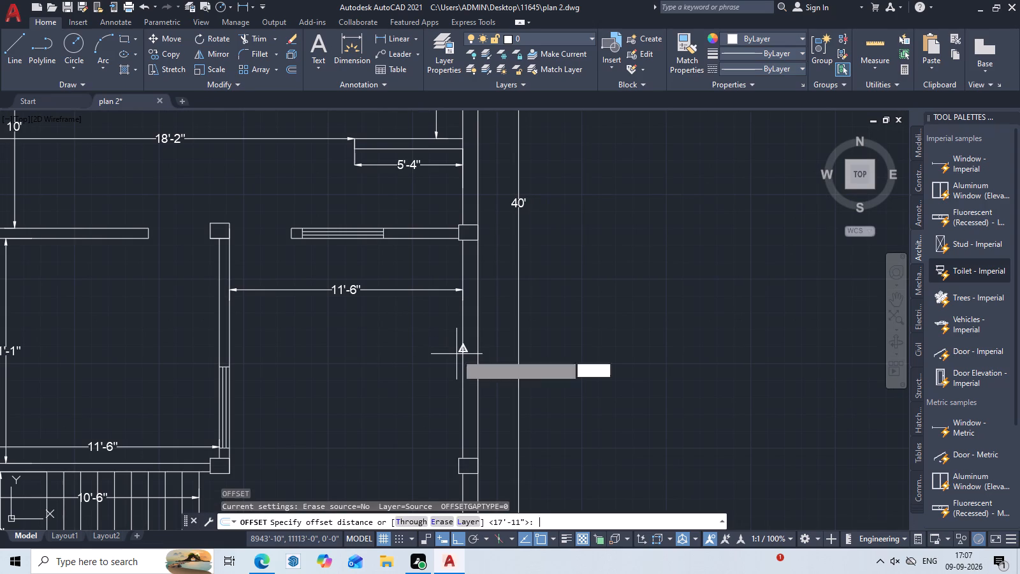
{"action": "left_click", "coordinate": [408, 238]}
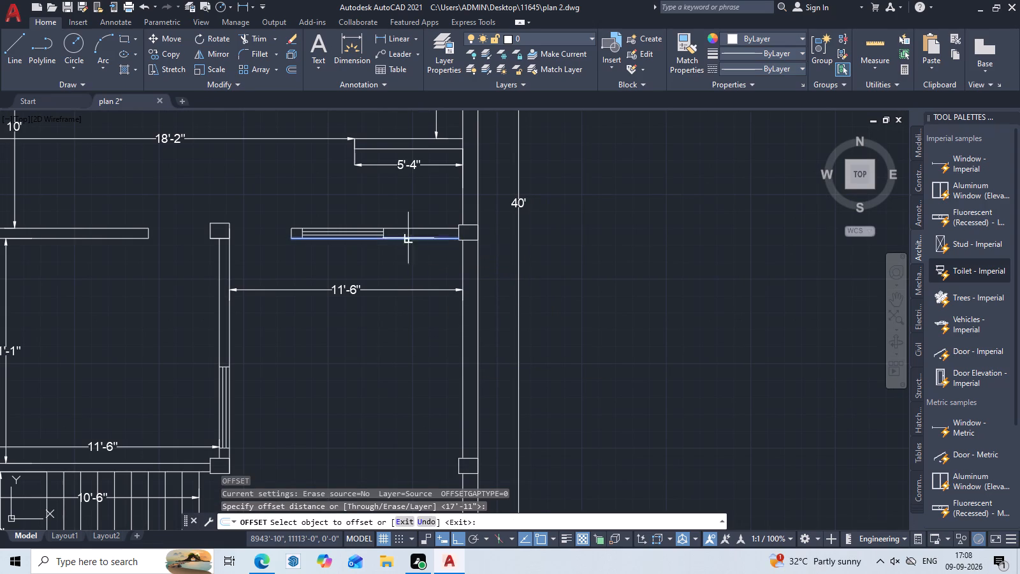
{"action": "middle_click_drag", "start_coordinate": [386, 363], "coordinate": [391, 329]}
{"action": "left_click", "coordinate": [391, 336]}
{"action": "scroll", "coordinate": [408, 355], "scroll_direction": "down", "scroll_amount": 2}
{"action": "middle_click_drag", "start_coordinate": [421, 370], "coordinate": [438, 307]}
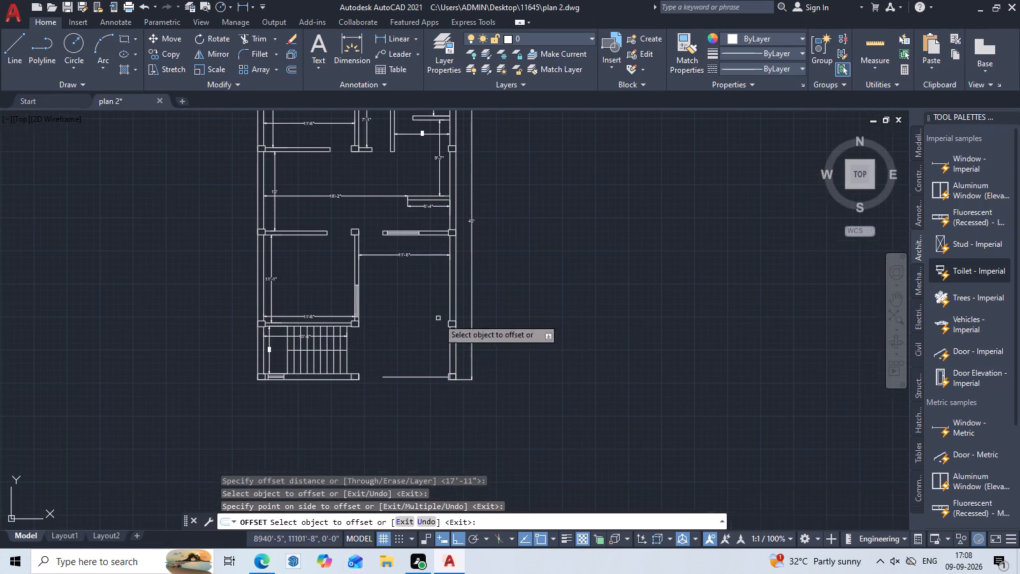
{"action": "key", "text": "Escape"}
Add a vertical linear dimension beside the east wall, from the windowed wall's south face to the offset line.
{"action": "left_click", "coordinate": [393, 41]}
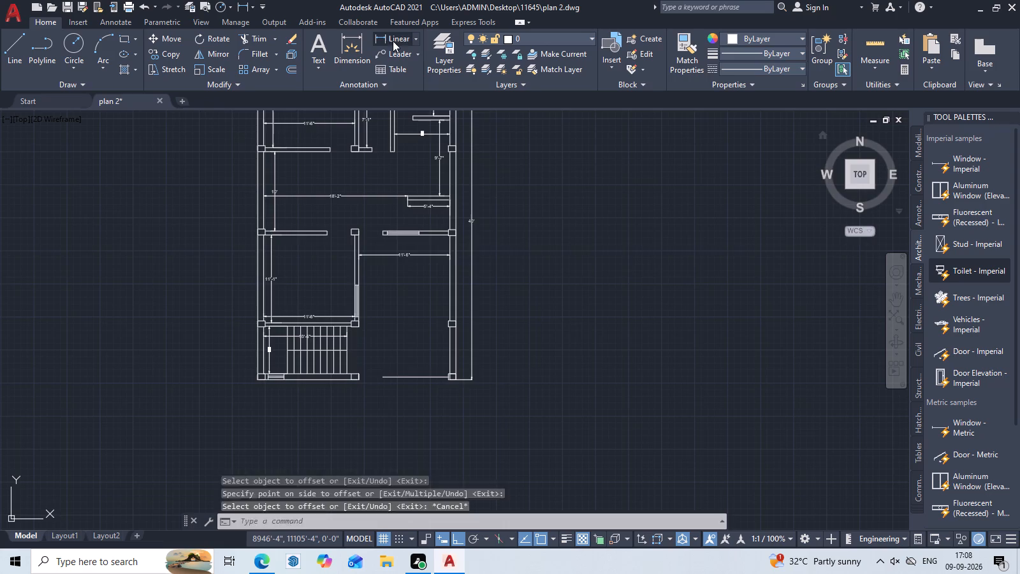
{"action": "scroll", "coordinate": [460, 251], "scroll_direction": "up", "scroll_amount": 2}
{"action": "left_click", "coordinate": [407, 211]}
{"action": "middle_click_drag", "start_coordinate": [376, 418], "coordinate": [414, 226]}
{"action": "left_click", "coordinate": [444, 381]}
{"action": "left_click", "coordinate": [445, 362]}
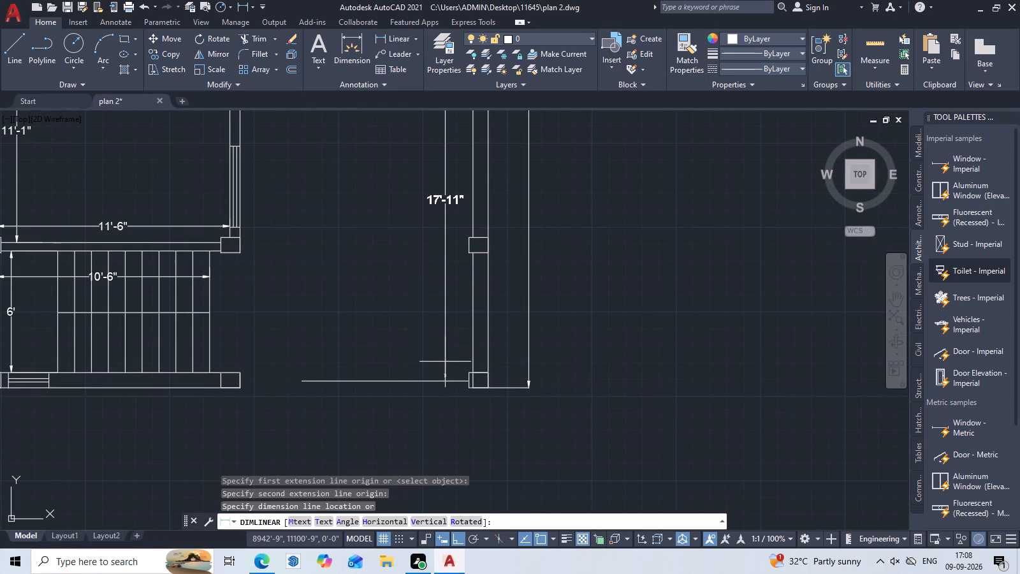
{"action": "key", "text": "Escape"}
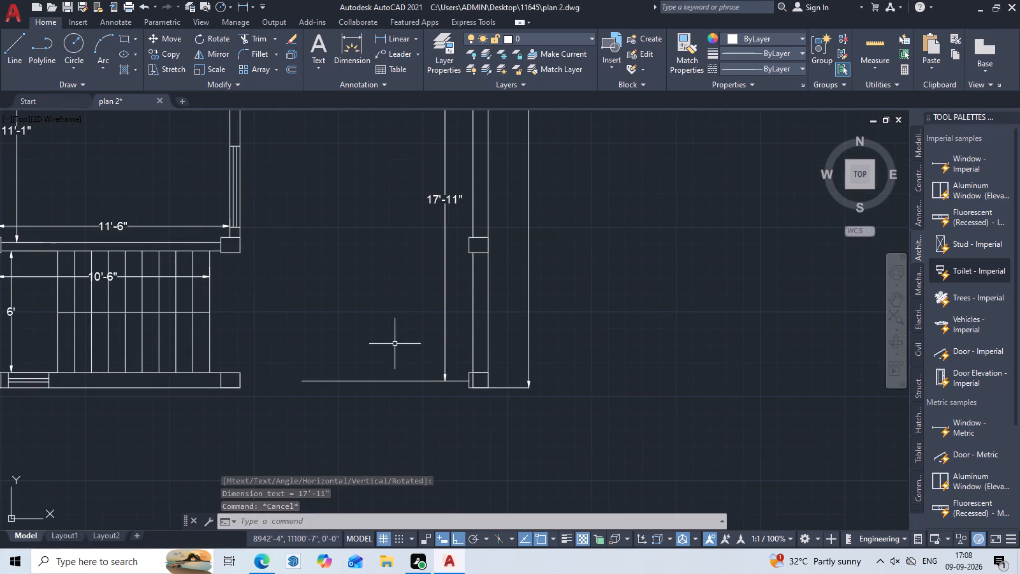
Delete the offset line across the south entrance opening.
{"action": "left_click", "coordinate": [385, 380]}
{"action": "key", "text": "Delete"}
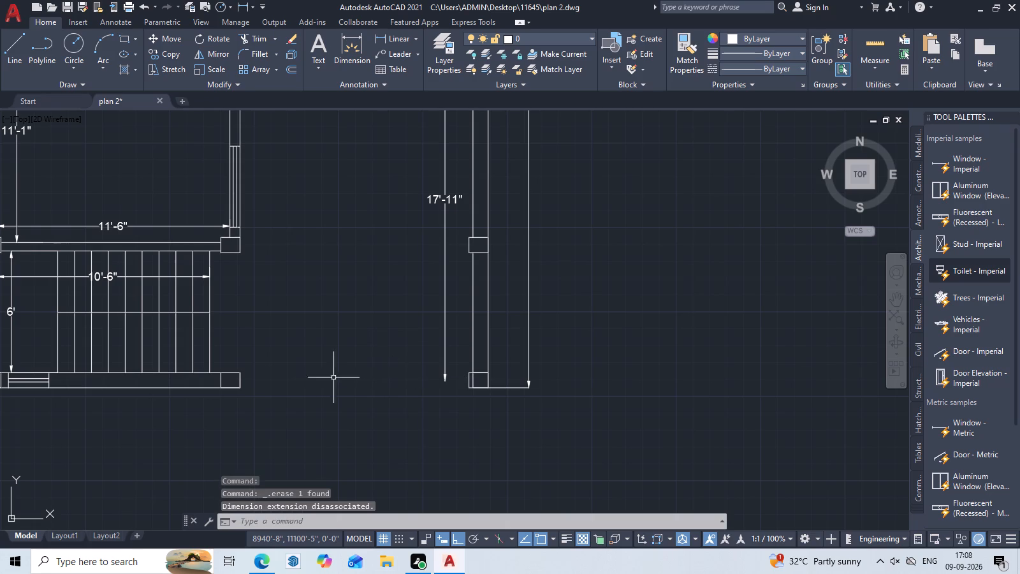
Draw two crossing diagonal lines across the south entrance opening, joining opposite corners of the two flanking columns, with Ortho off.
{"action": "type", "text": "l"}
{"action": "key", "text": "space"}
{"action": "scroll", "coordinate": [254, 377], "scroll_direction": "up", "scroll_amount": 2}
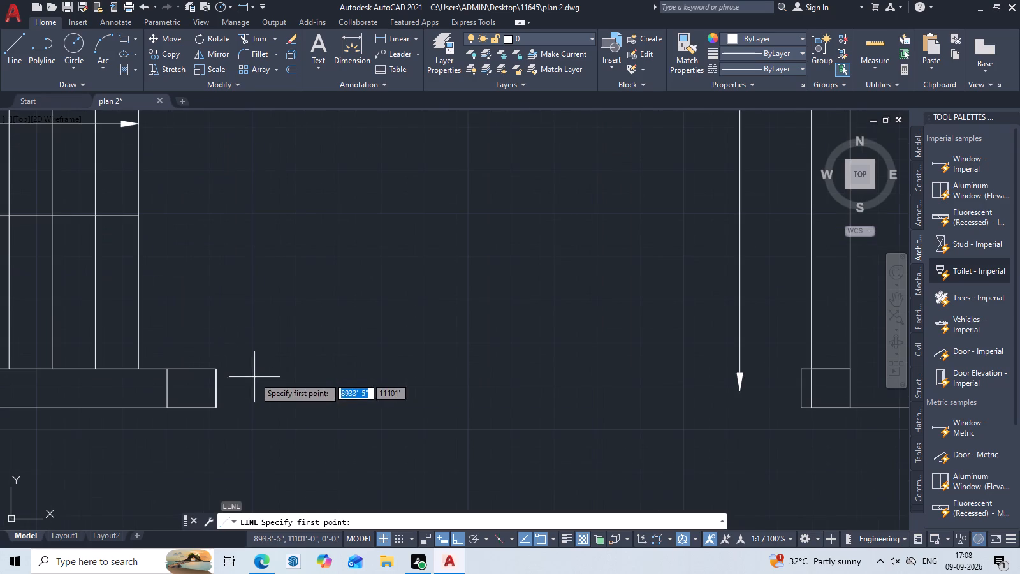
{"action": "left_click", "coordinate": [214, 372]}
{"action": "middle_click_drag", "start_coordinate": [651, 419], "coordinate": [346, 406]}
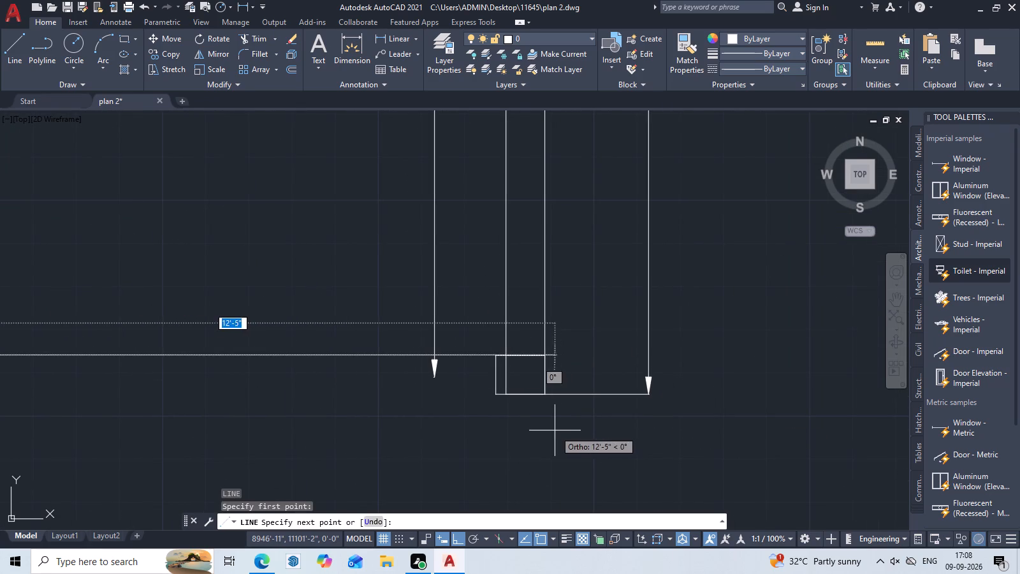
{"action": "key", "text": "F8"}
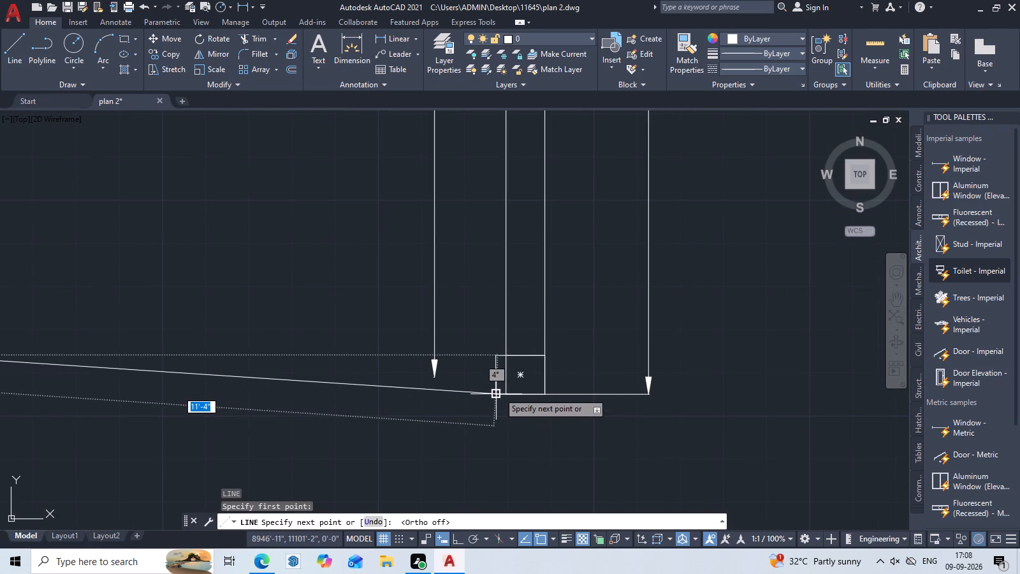
{"action": "left_click", "coordinate": [499, 392]}
{"action": "key", "text": "space"}
{"action": "key", "text": "space"}
{"action": "left_click", "coordinate": [497, 357]}
{"action": "middle_click_drag", "start_coordinate": [245, 427], "coordinate": [391, 374]}
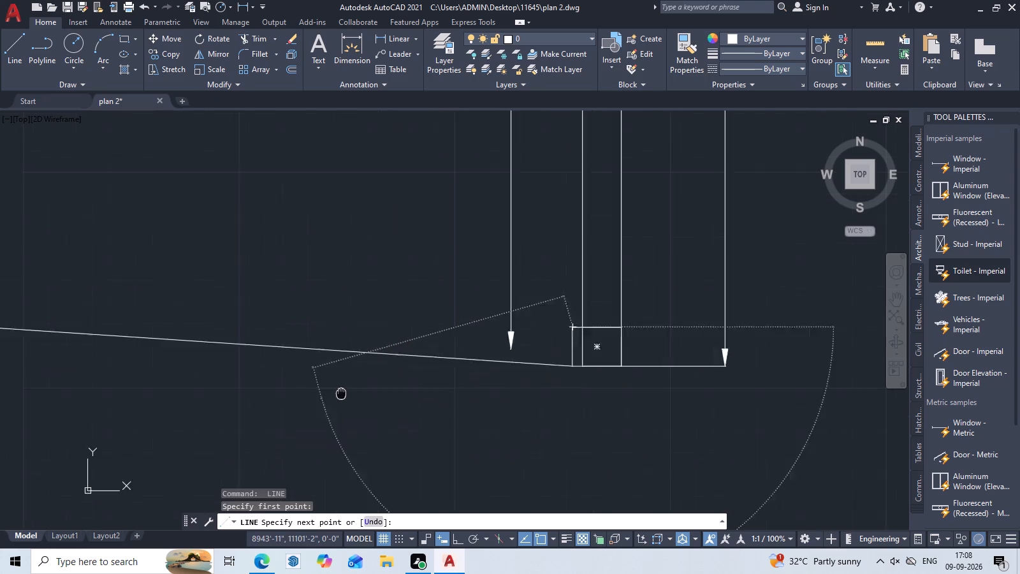
{"action": "middle_click_drag", "start_coordinate": [391, 374], "coordinate": [469, 343]}
{"action": "left_click", "coordinate": [135, 309]}
{"action": "key", "text": "Escape"}
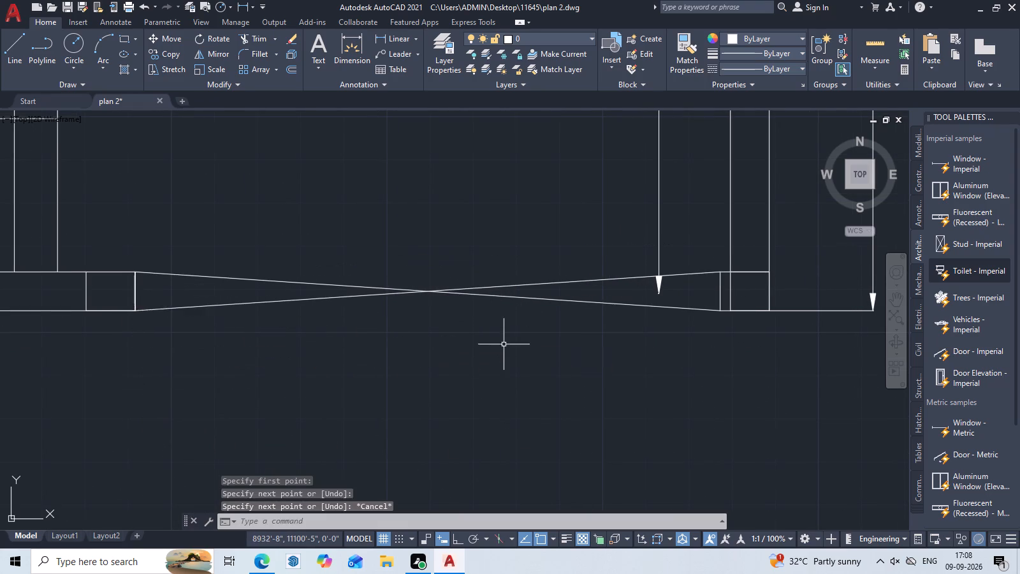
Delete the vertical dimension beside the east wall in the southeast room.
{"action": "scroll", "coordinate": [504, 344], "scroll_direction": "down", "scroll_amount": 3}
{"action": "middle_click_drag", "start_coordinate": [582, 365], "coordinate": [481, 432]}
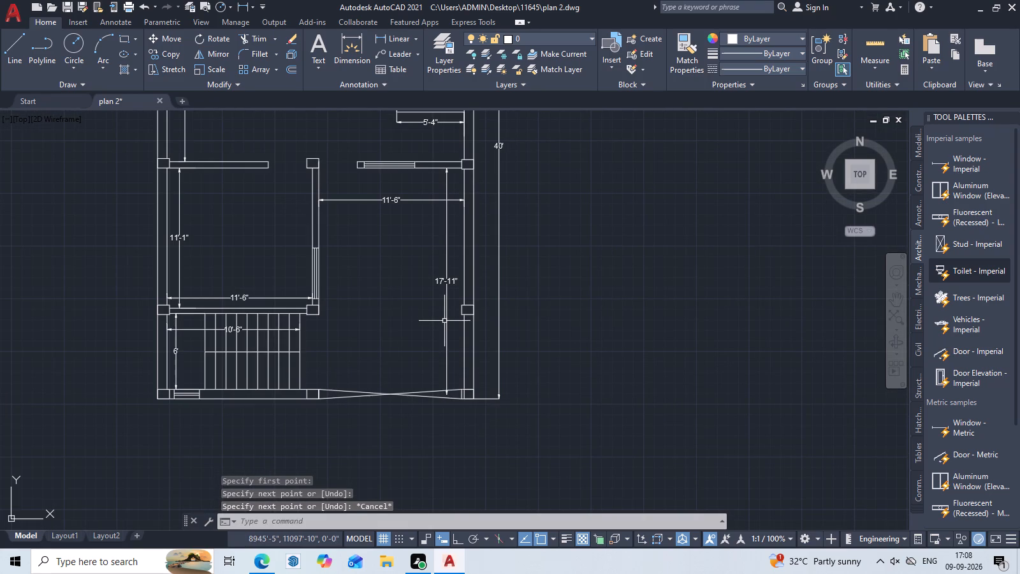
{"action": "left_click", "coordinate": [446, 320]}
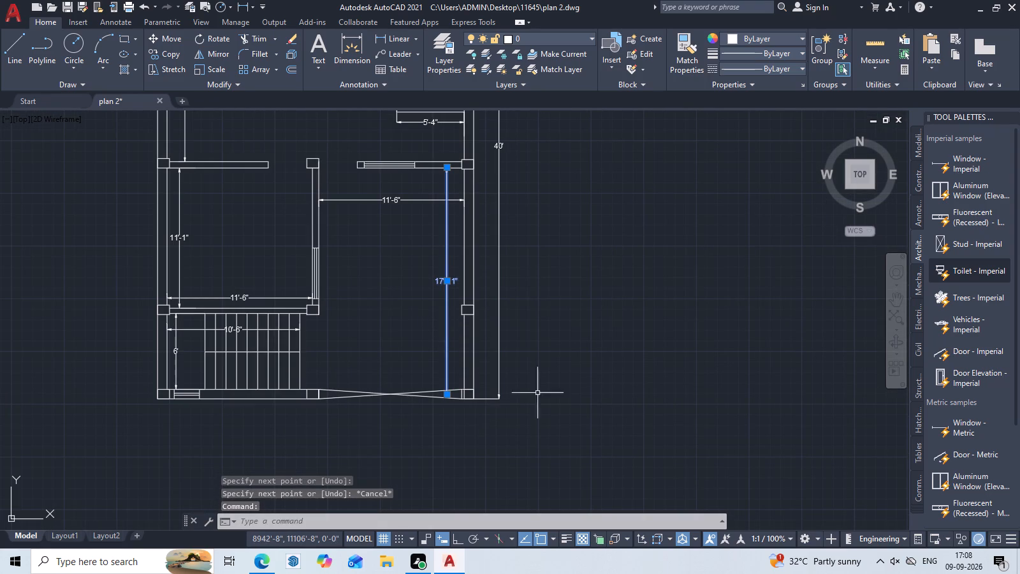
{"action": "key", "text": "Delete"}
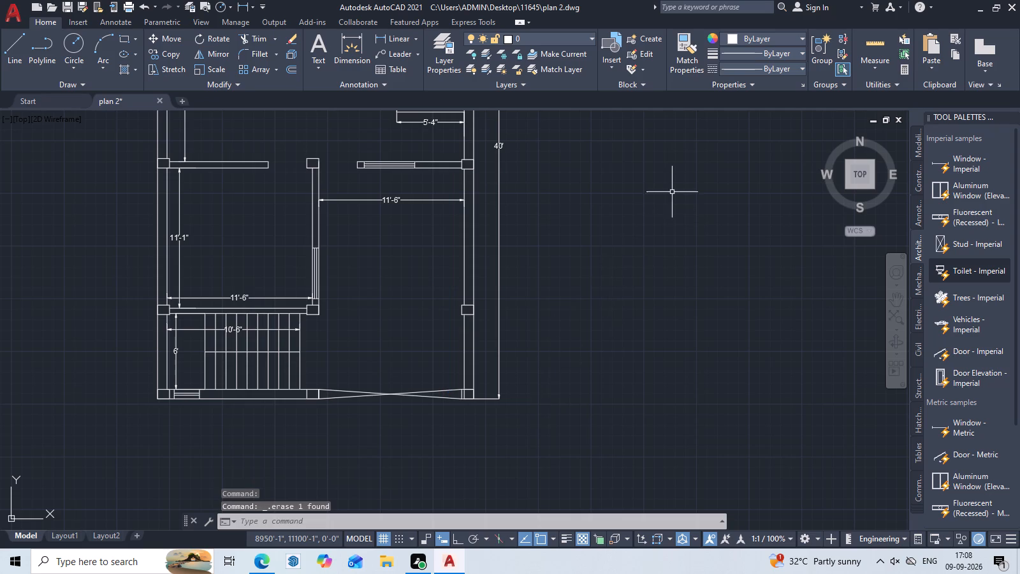
Add a vertical linear dimension beside the east wall, from the windowed wall's south face to the upper entrance diagonal near the southeast column.
{"action": "left_click", "coordinate": [387, 39]}
{"action": "scroll", "coordinate": [465, 259], "scroll_direction": "up", "scroll_amount": 2}
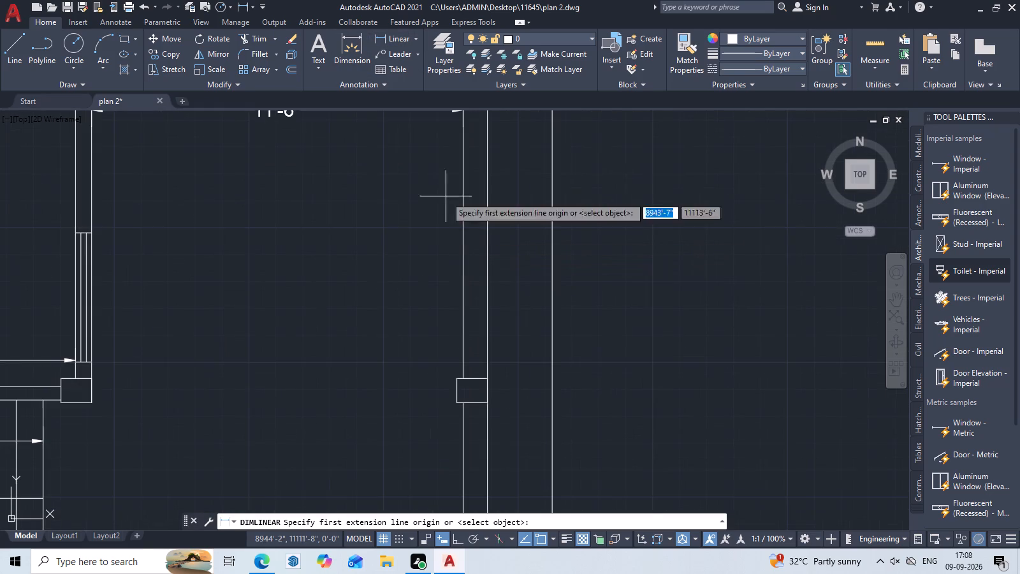
{"action": "middle_click_drag", "start_coordinate": [427, 148], "coordinate": [414, 282]}
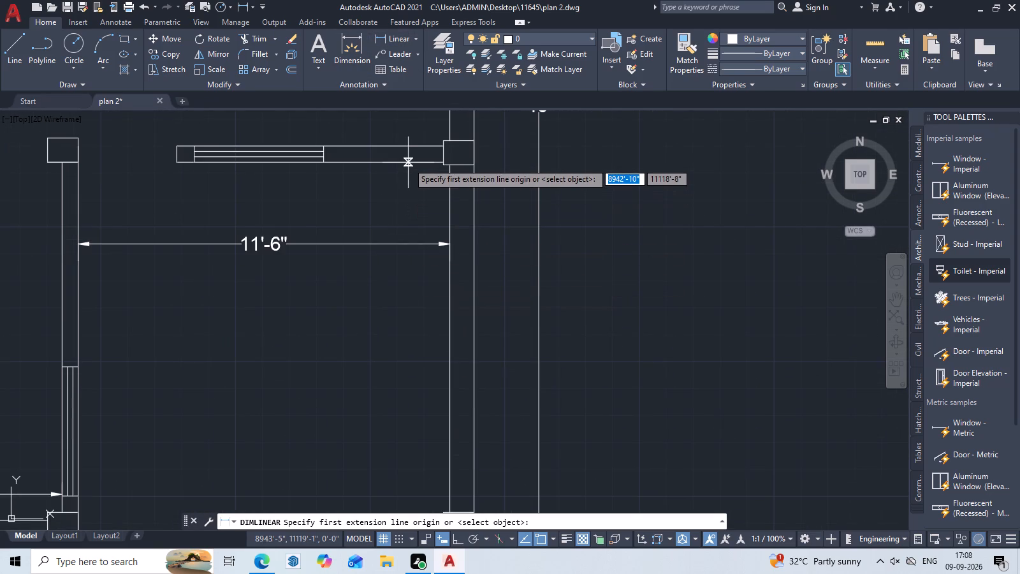
{"action": "left_click", "coordinate": [408, 163]}
{"action": "middle_click_drag", "start_coordinate": [418, 411], "coordinate": [420, 184]}
{"action": "scroll", "coordinate": [422, 233], "scroll_direction": "down", "scroll_amount": 2}
{"action": "middle_click_drag", "start_coordinate": [399, 385], "coordinate": [408, 343]}
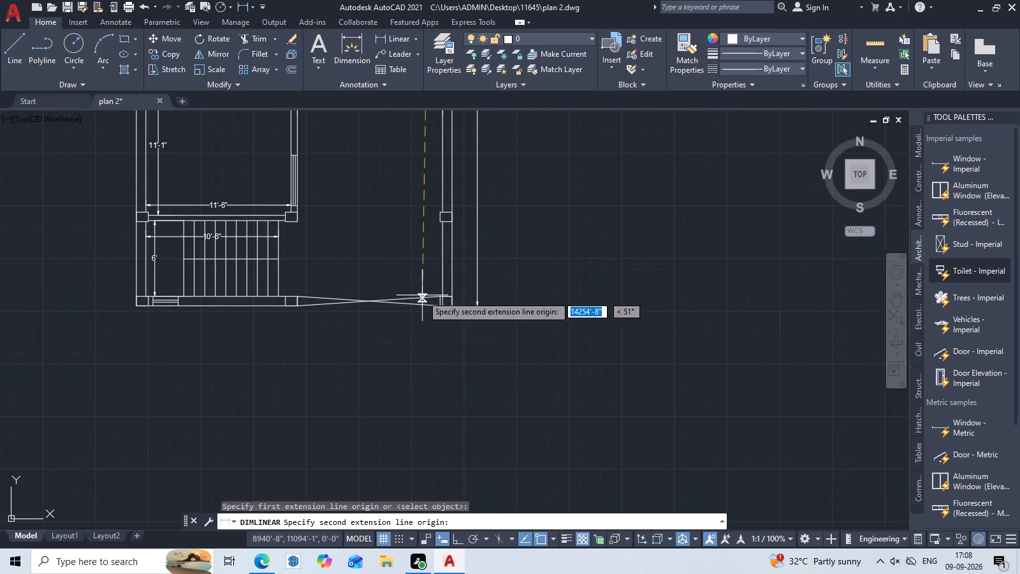
{"action": "scroll", "coordinate": [422, 276], "scroll_direction": "up", "scroll_amount": 2}
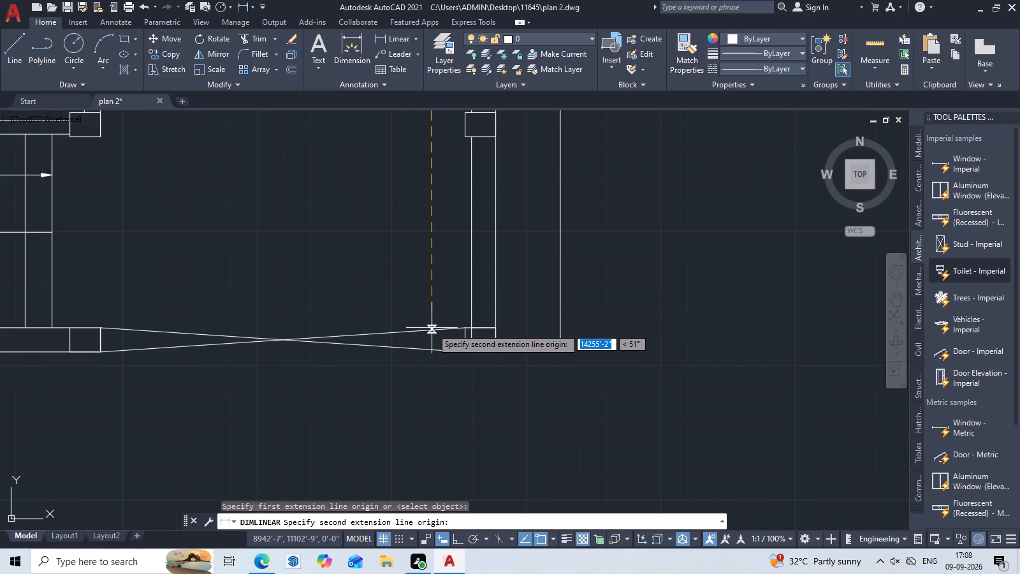
{"action": "left_click", "coordinate": [432, 328]}
{"action": "scroll", "coordinate": [425, 310], "scroll_direction": "down", "scroll_amount": 1}
{"action": "middle_click_drag", "start_coordinate": [425, 310], "coordinate": [427, 349]}
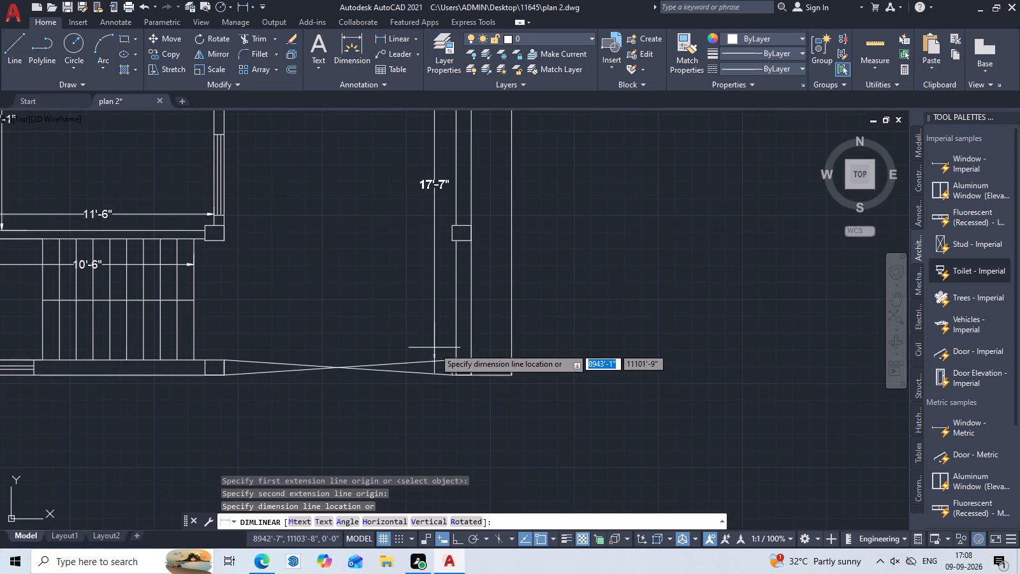
{"action": "left_click", "coordinate": [434, 357]}
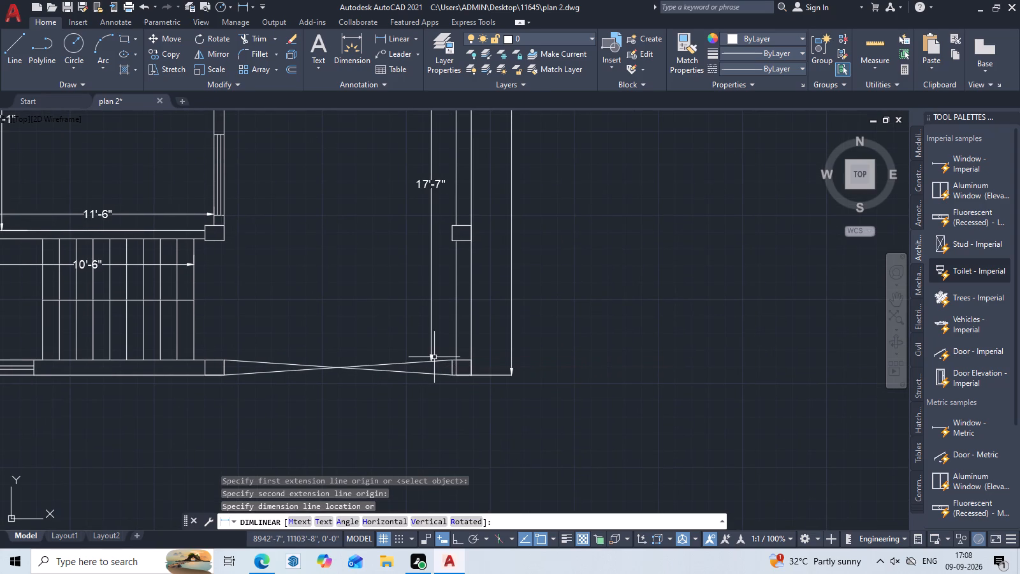
Examine the dimensioned floor plan from the south entrance and staircase up to the northern rooms.
{"action": "scroll", "coordinate": [486, 358], "scroll_direction": "down", "scroll_amount": 2}
{"action": "middle_click_drag", "start_coordinate": [506, 379], "coordinate": [515, 436]}
{"action": "scroll", "coordinate": [469, 350], "scroll_direction": "up", "scroll_amount": 2}
{"action": "middle_click_drag", "start_coordinate": [503, 394], "coordinate": [521, 352]}
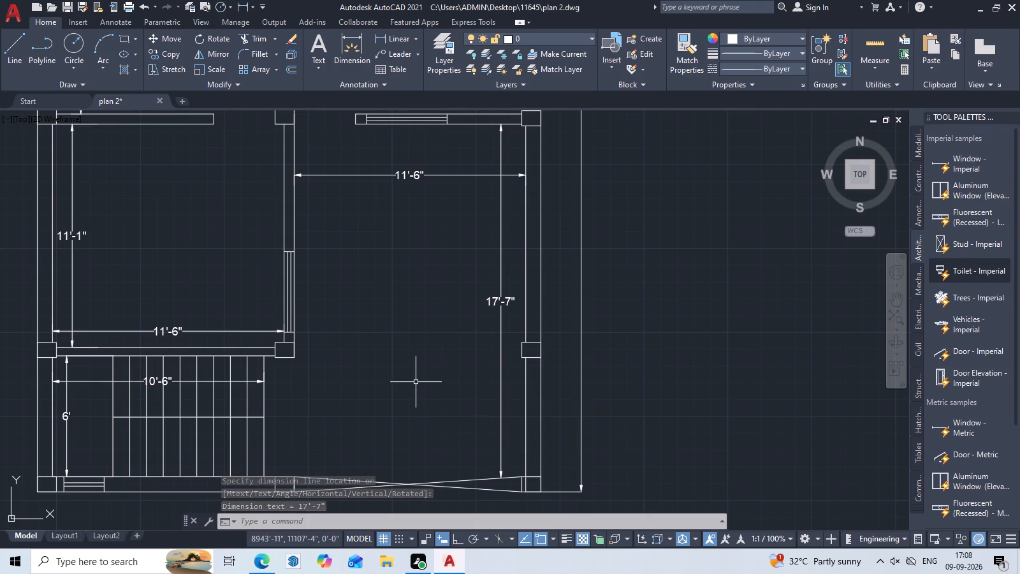
{"action": "scroll", "coordinate": [442, 346], "scroll_direction": "down", "scroll_amount": 1}
{"action": "middle_click_drag", "start_coordinate": [442, 346], "coordinate": [471, 399]}
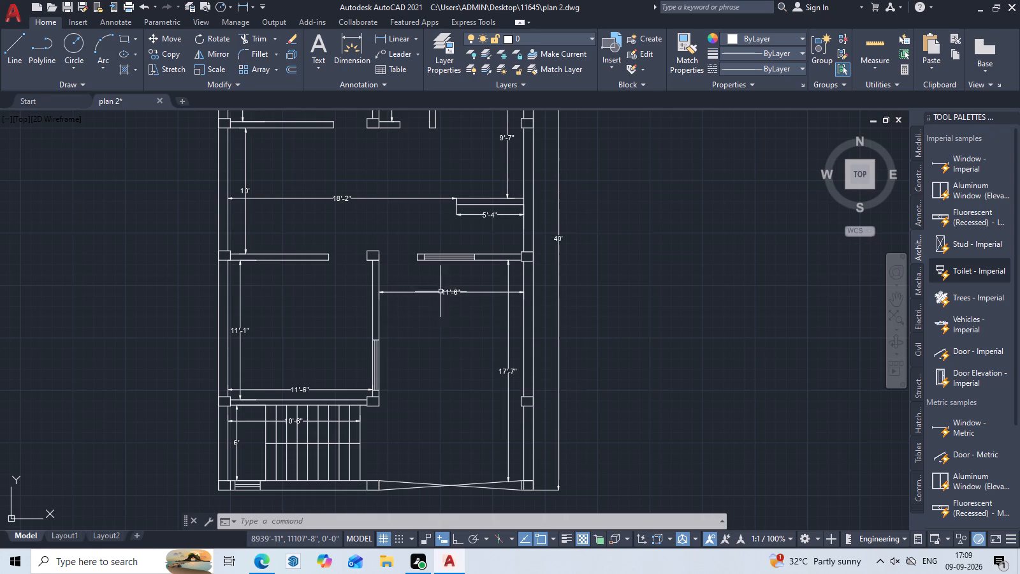
{"action": "middle_click_drag", "start_coordinate": [444, 339], "coordinate": [544, 369]}
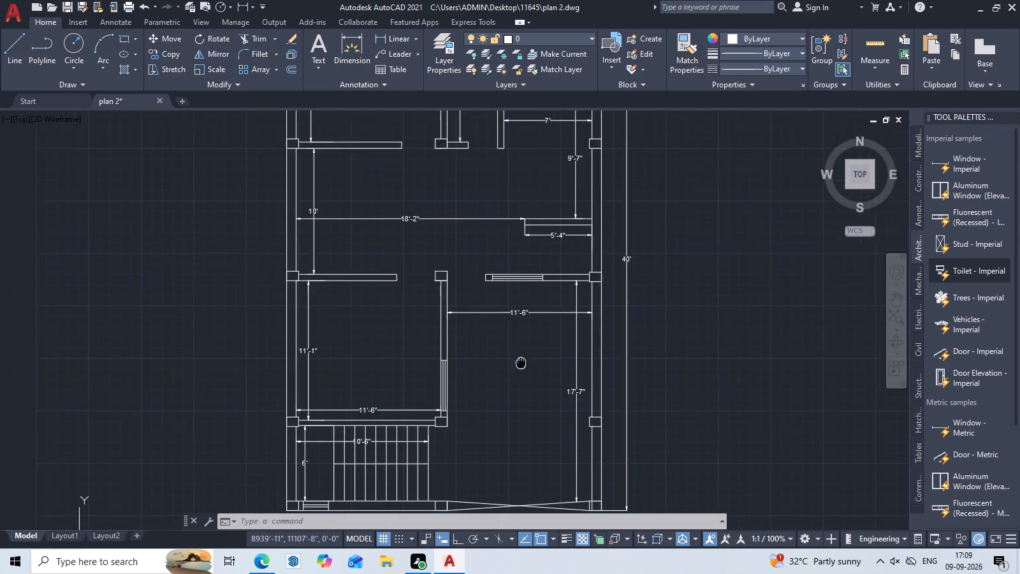
{"action": "middle_click_drag", "start_coordinate": [544, 369], "coordinate": [590, 379]}
{"action": "scroll", "coordinate": [527, 366], "scroll_direction": "down", "scroll_amount": 1}
{"action": "middle_click_drag", "start_coordinate": [527, 366], "coordinate": [440, 423]}
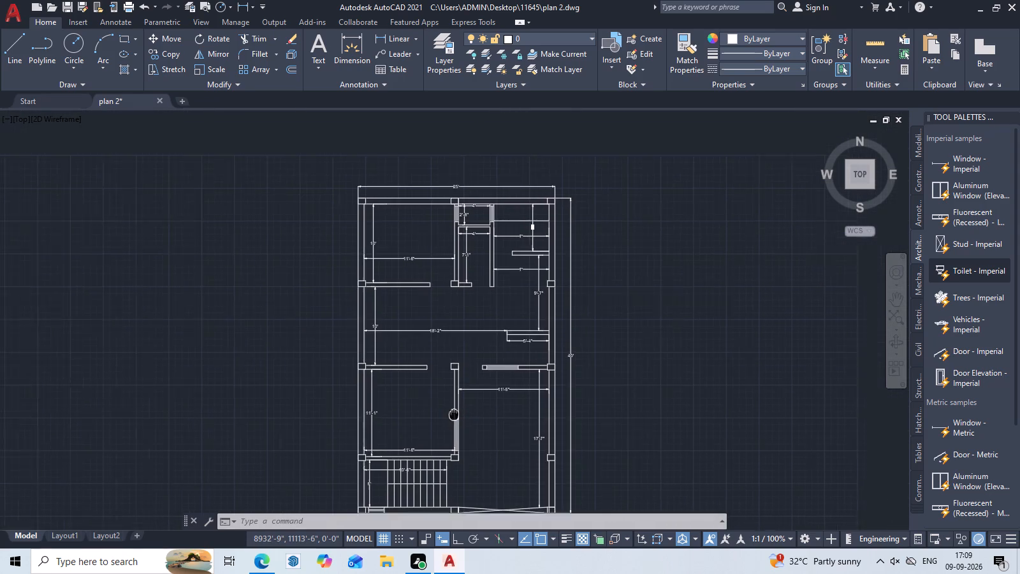
{"action": "middle_click_drag", "start_coordinate": [440, 423], "coordinate": [422, 434]}
{"action": "scroll", "coordinate": [475, 289], "scroll_direction": "up", "scroll_amount": 2}
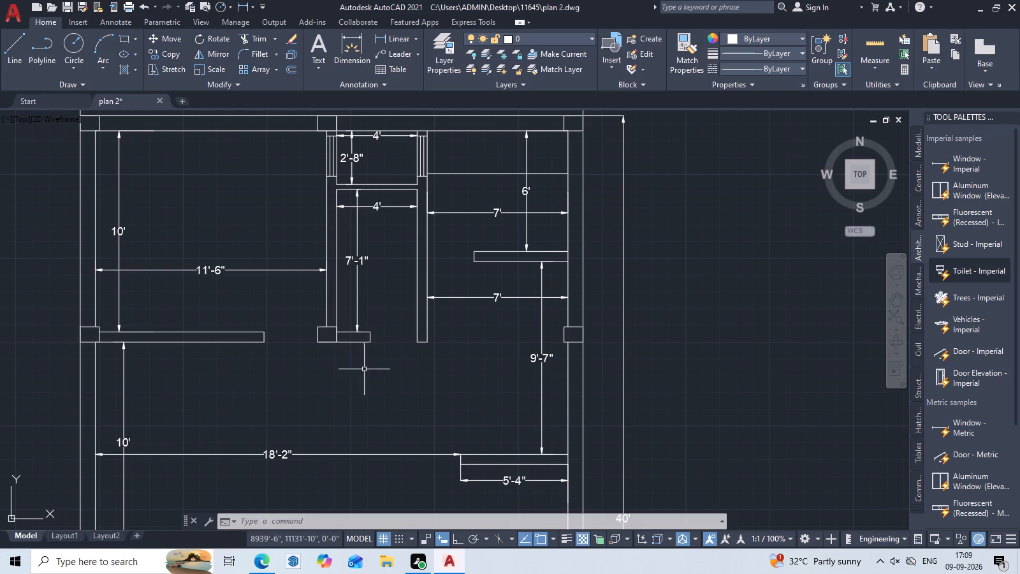
{"action": "middle_click_drag", "start_coordinate": [330, 462], "coordinate": [526, 388]}
{"action": "scroll", "coordinate": [526, 388], "scroll_direction": "down", "scroll_amount": 1}
{"action": "middle_click_drag", "start_coordinate": [530, 388], "coordinate": [421, 456]}
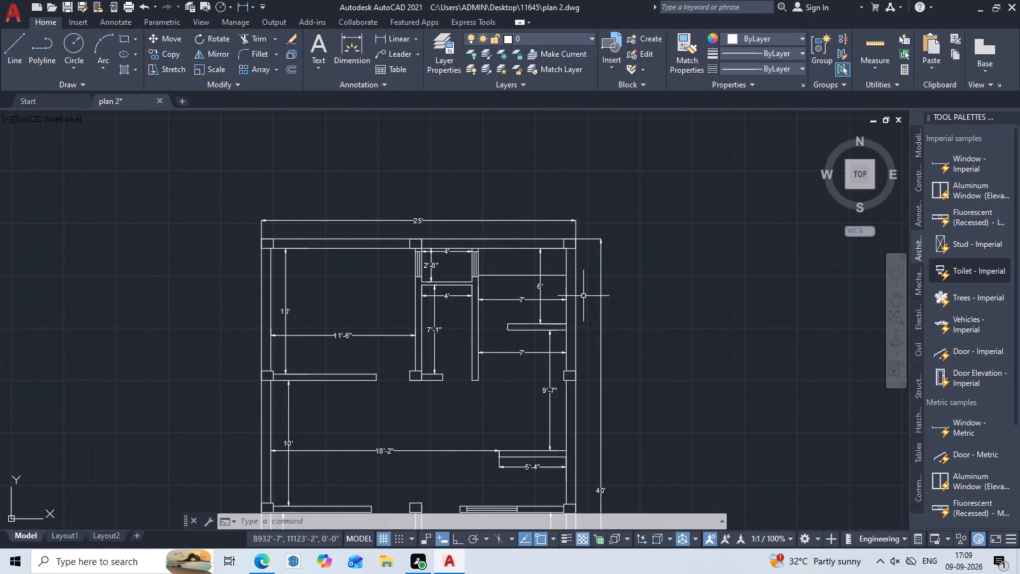
Hatch the strip along the north wall of the northeast room with the ANSI32 pattern.
{"action": "scroll", "coordinate": [569, 296], "scroll_direction": "up", "scroll_amount": 2}
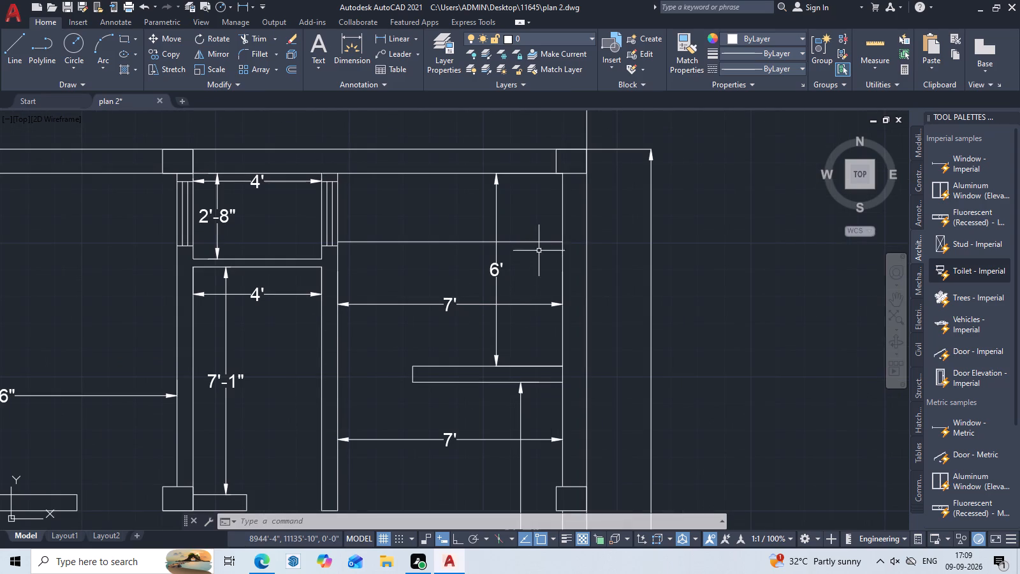
{"action": "type", "text": "h"}
{"action": "key", "text": "space"}
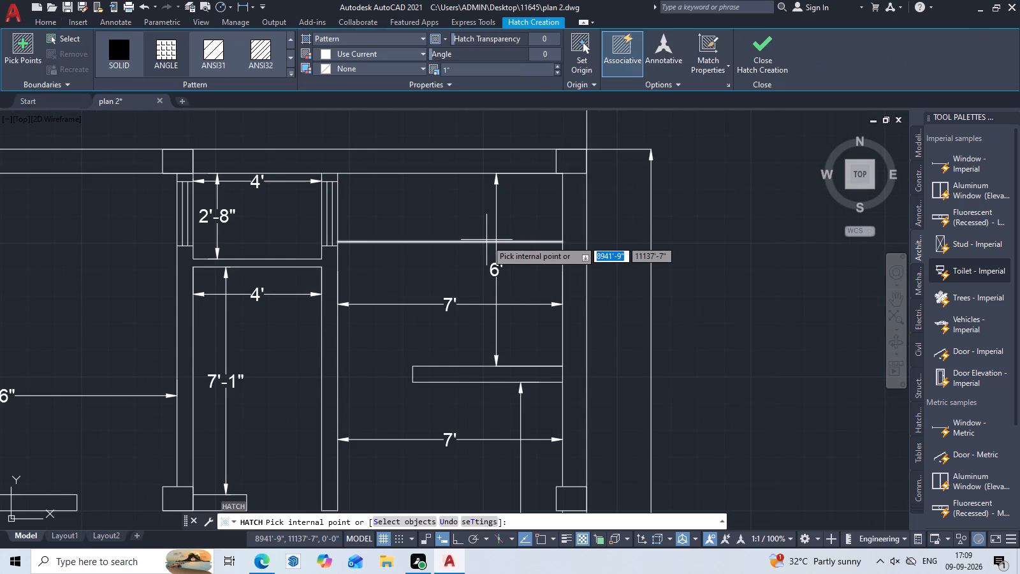
{"action": "left_click", "coordinate": [248, 50]}
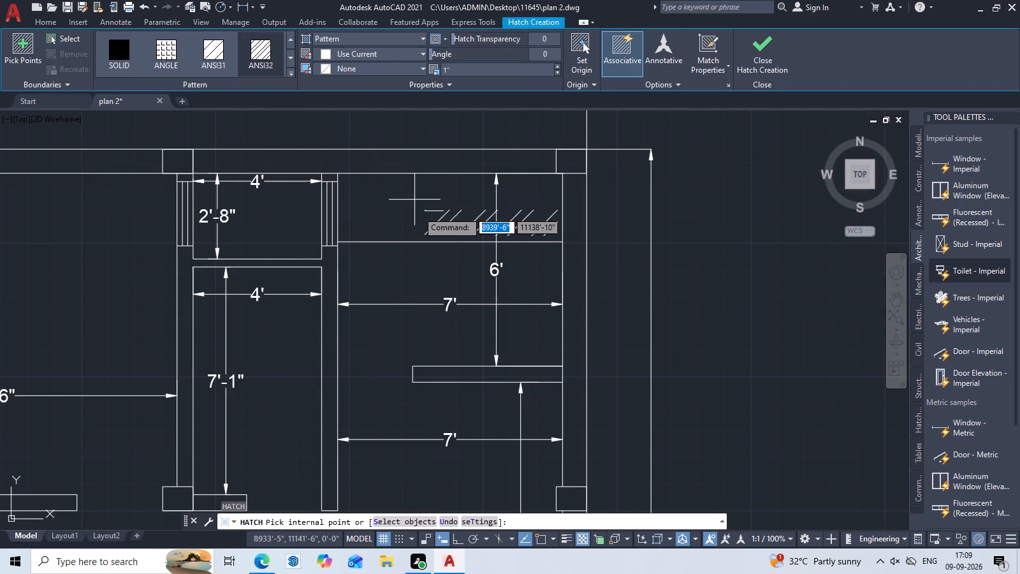
{"action": "left_click", "coordinate": [418, 211]}
{"action": "key", "text": "Escape"}
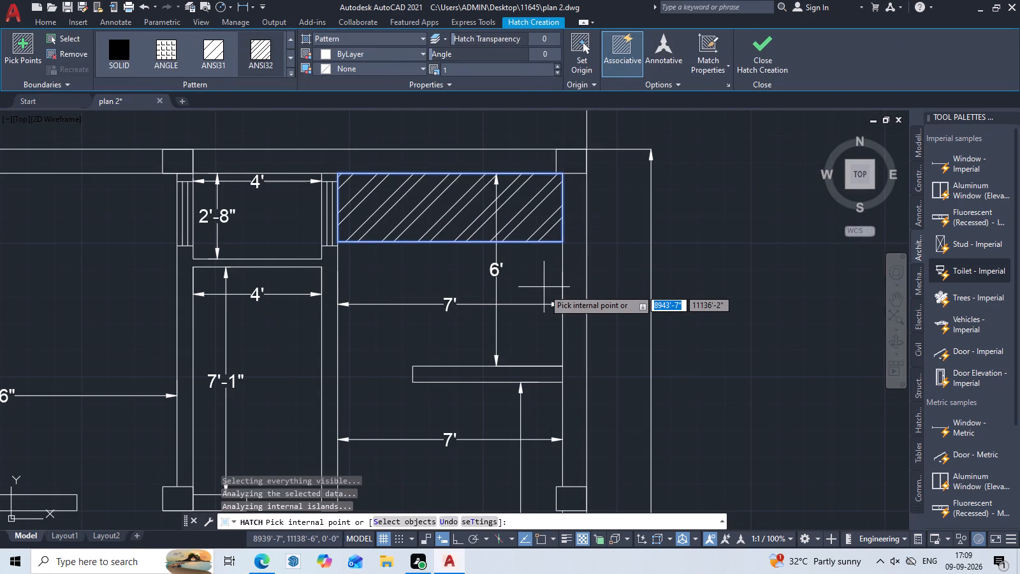
{"action": "key", "text": "Escape"}
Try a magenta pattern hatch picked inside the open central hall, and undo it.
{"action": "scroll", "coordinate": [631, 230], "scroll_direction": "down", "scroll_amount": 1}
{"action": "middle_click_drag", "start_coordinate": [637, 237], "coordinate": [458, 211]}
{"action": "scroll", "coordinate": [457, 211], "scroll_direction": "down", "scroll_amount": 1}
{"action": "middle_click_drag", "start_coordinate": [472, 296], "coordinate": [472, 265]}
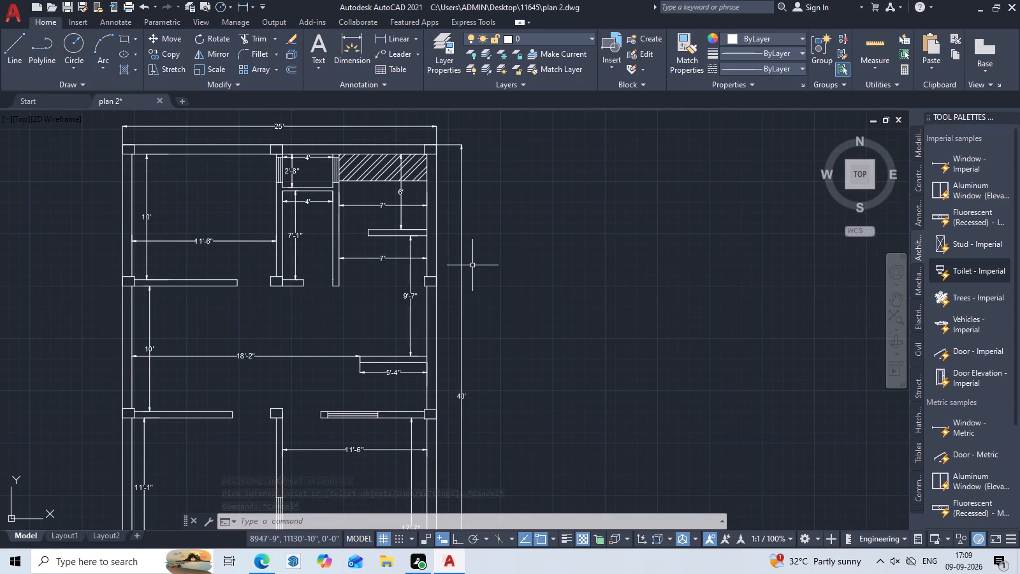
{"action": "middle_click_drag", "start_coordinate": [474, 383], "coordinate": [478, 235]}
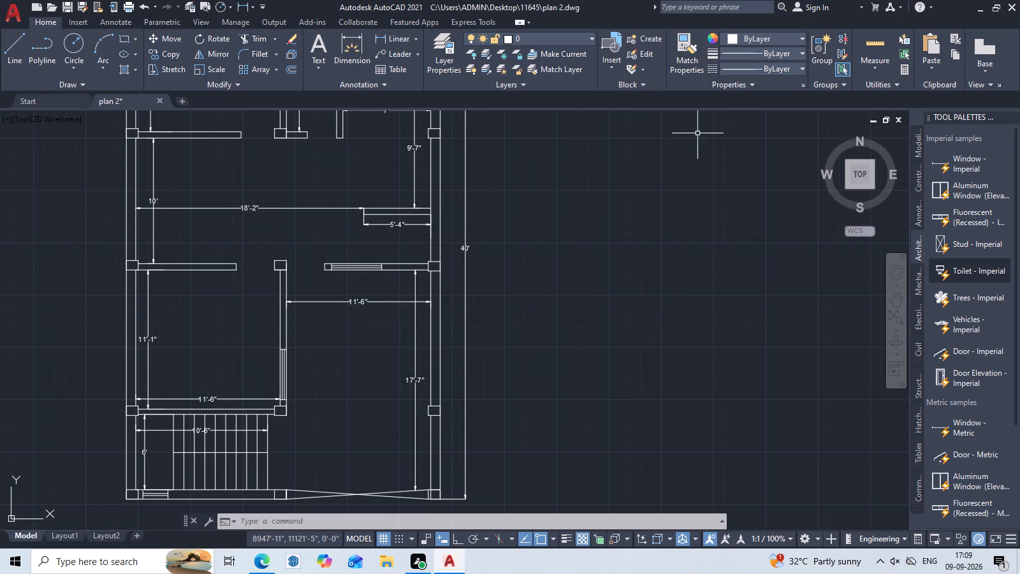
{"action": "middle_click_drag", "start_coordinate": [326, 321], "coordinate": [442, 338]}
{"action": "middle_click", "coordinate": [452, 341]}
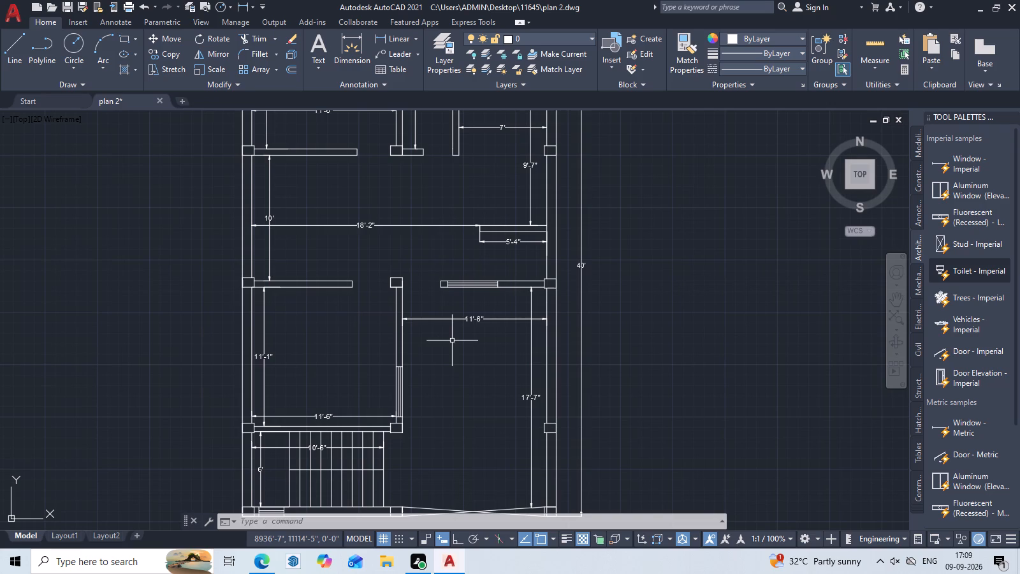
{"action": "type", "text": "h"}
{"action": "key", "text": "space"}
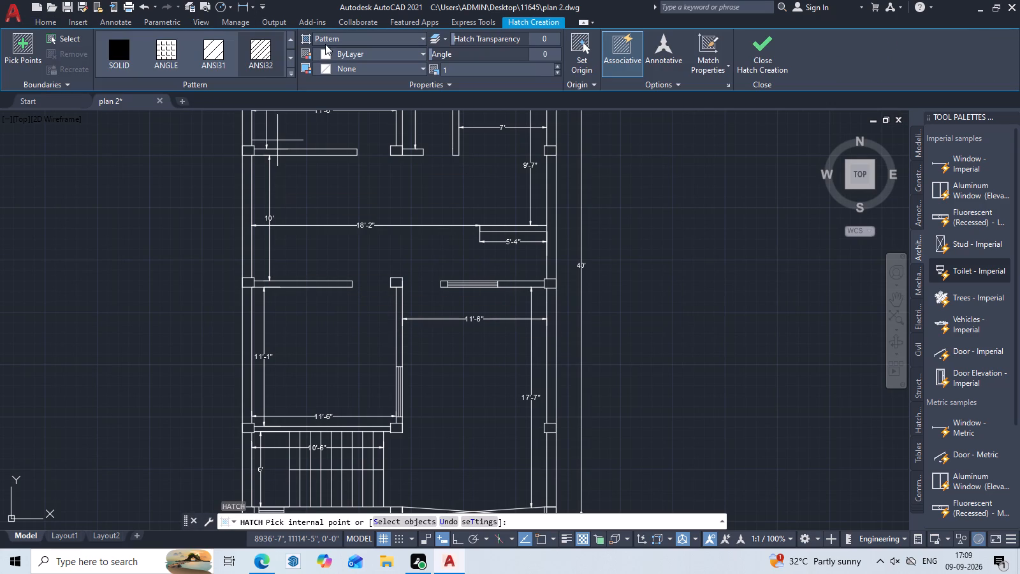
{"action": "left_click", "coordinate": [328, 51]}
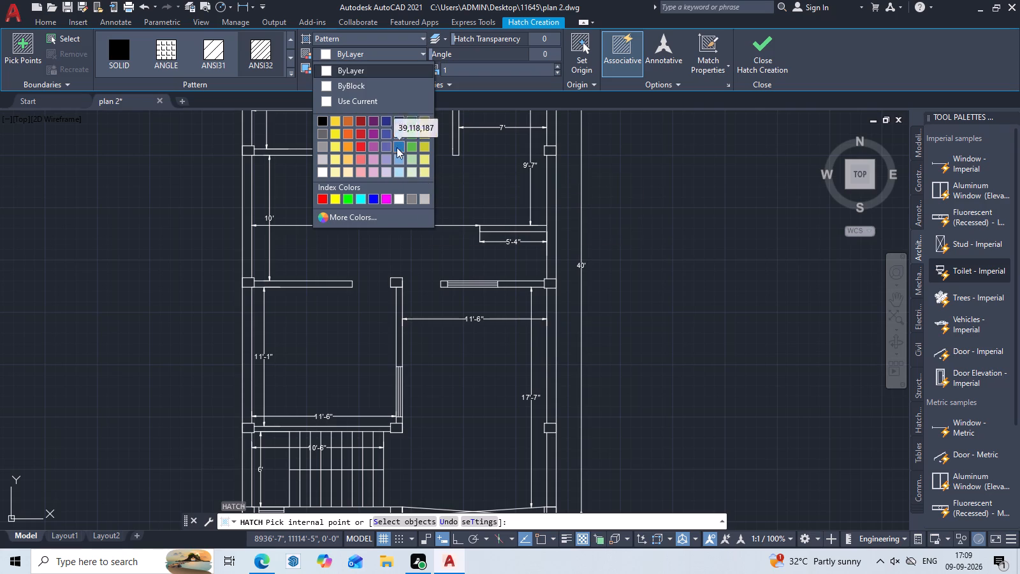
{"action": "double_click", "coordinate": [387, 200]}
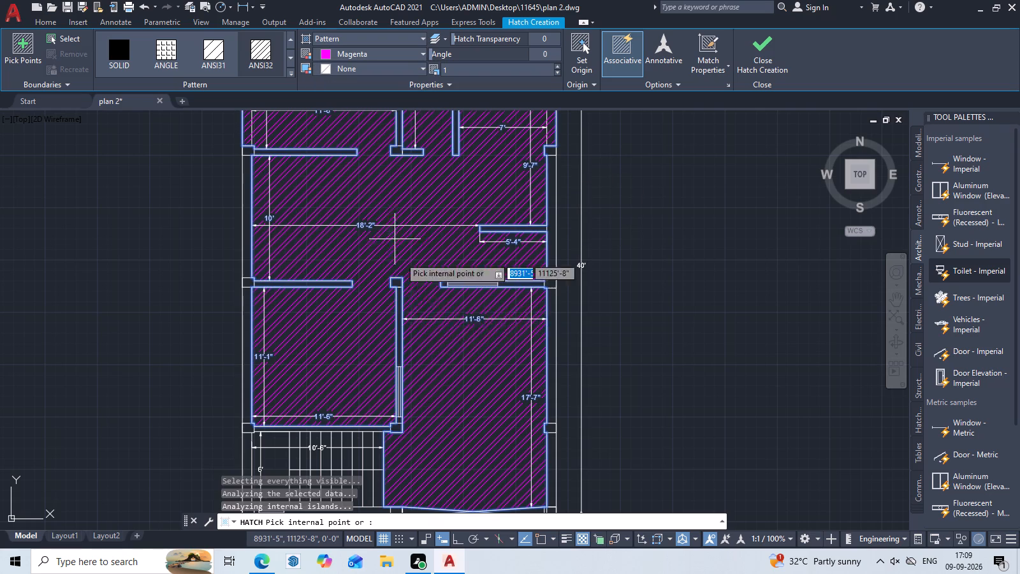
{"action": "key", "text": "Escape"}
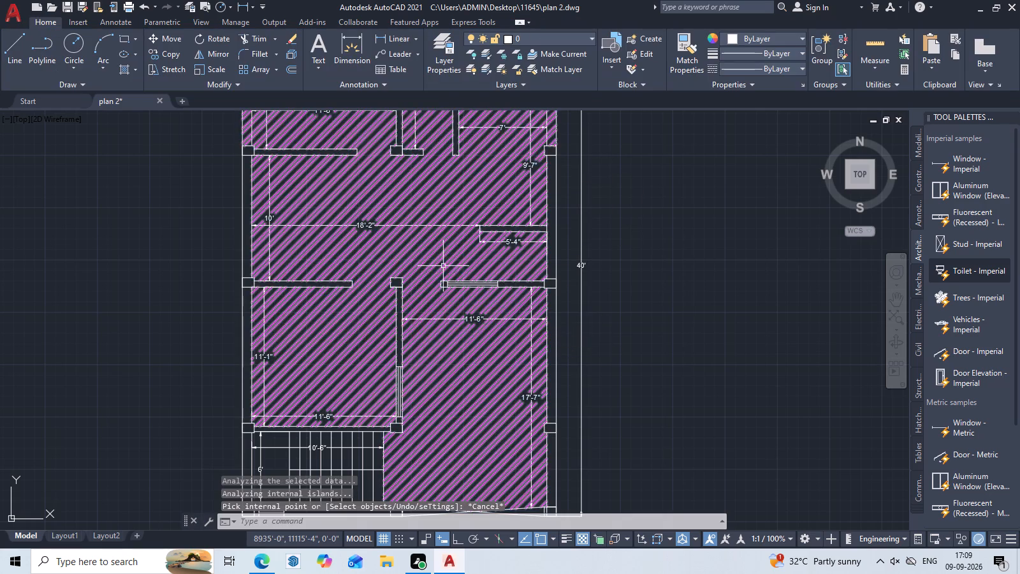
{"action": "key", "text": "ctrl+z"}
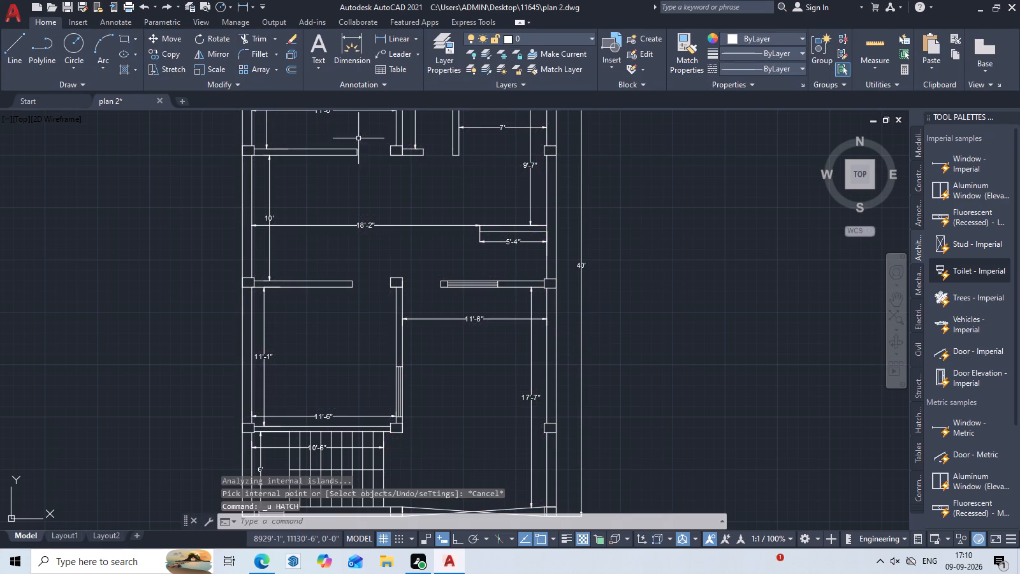
Start a Solid hatch in Magenta and fill the west wall column at the hall's southwest corner.
{"action": "type", "text": "h"}
{"action": "key", "text": "space"}
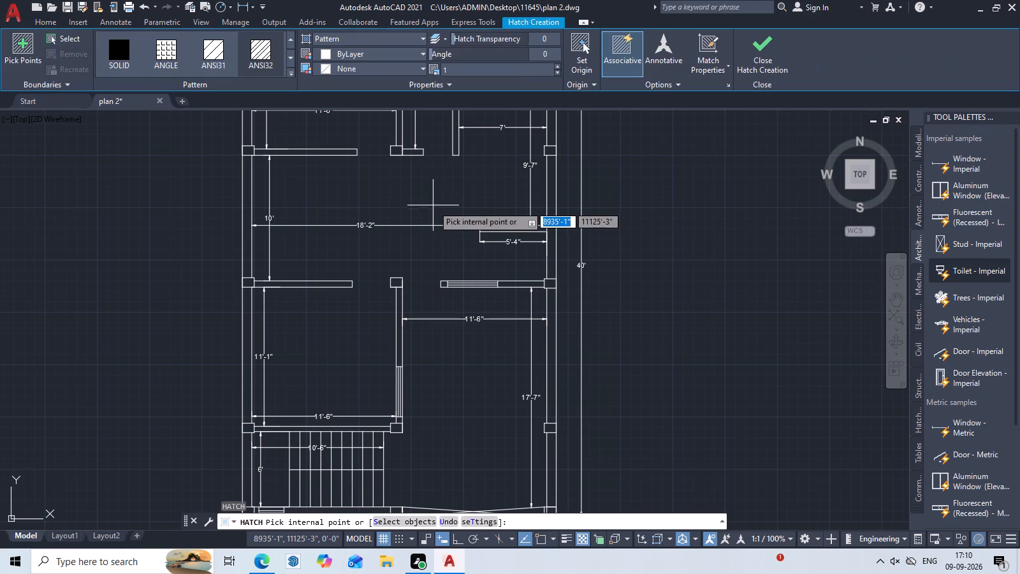
{"action": "left_click", "coordinate": [129, 56]}
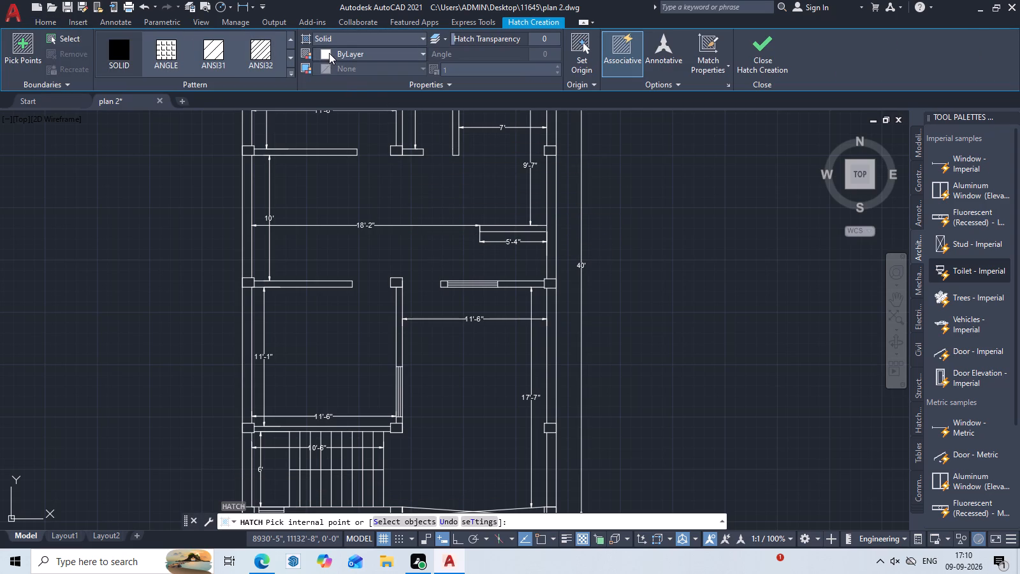
{"action": "double_click", "coordinate": [329, 52]}
{"action": "left_click", "coordinate": [326, 52]}
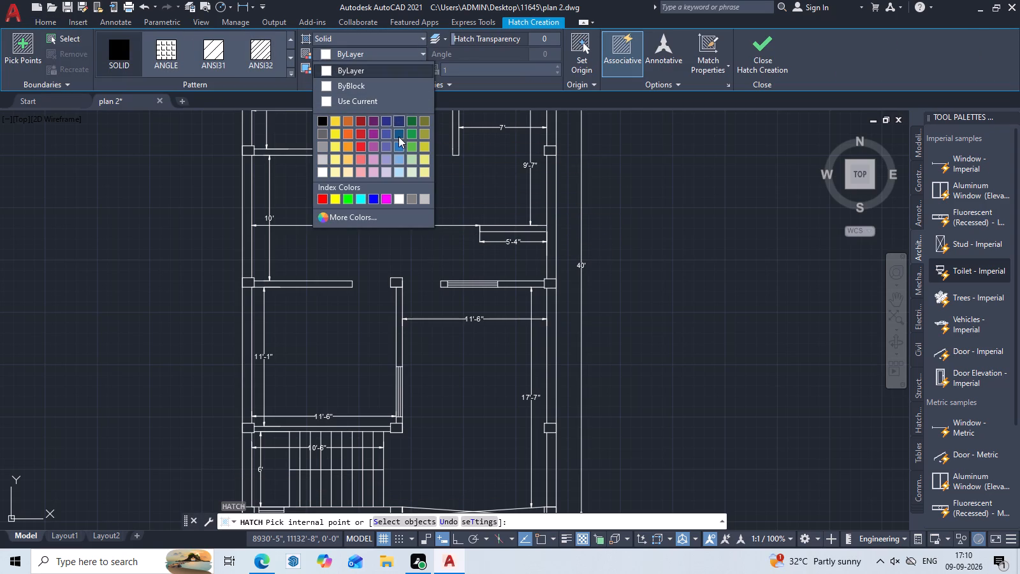
{"action": "left_click", "coordinate": [384, 191]}
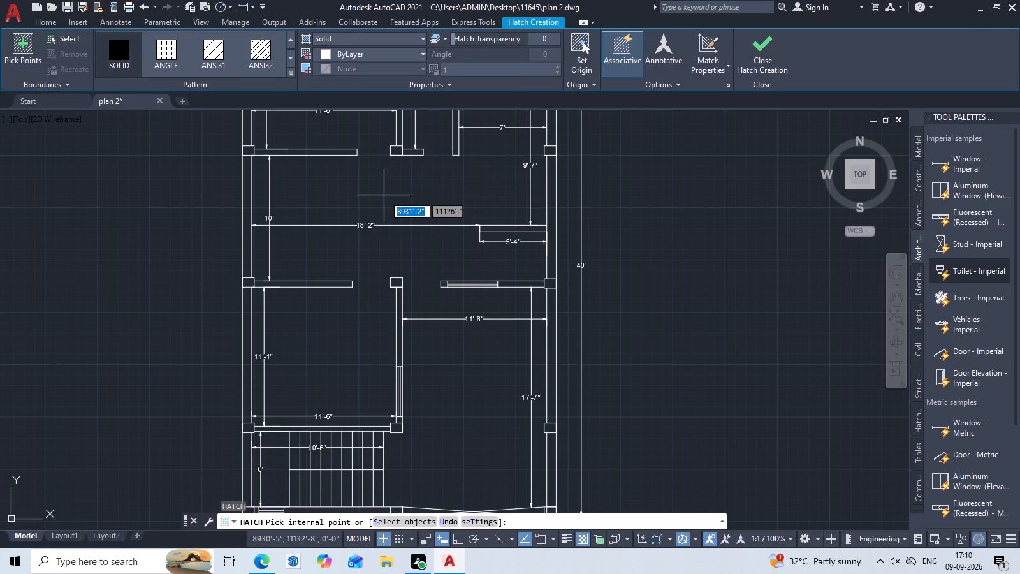
{"action": "double_click", "coordinate": [327, 48]}
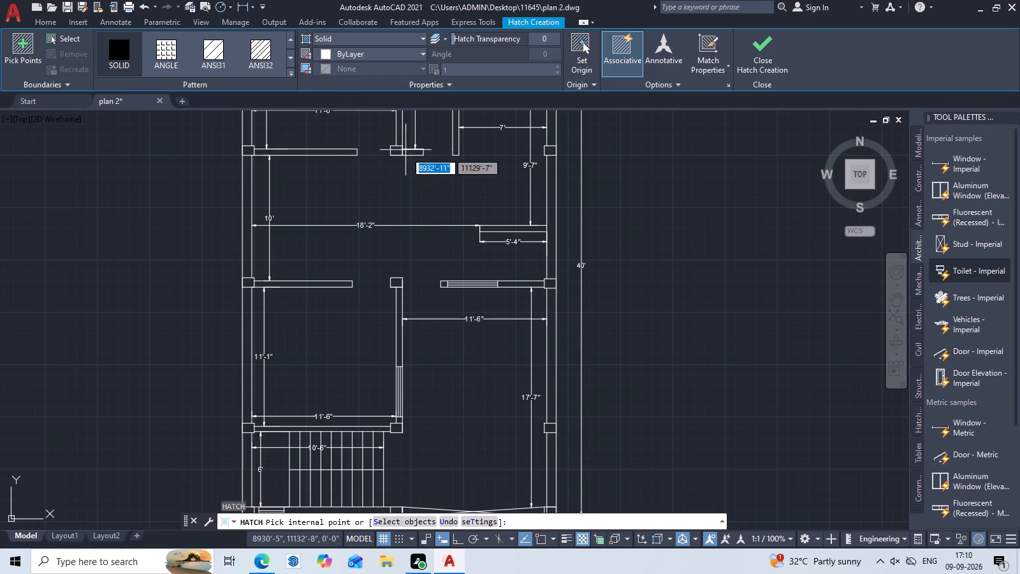
{"action": "double_click", "coordinate": [330, 54]}
{"action": "left_click", "coordinate": [327, 54]}
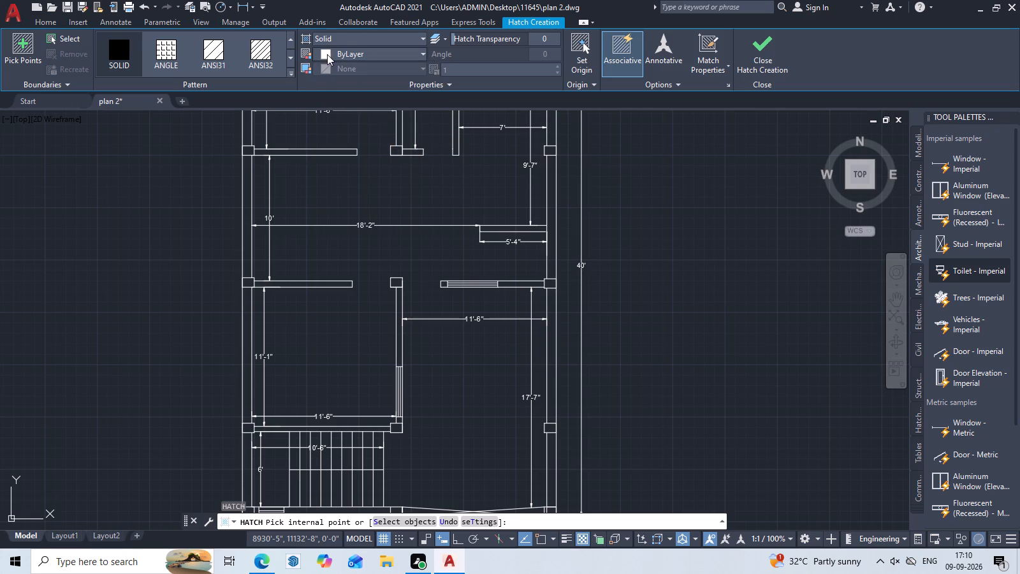
{"action": "left_click", "coordinate": [385, 196]}
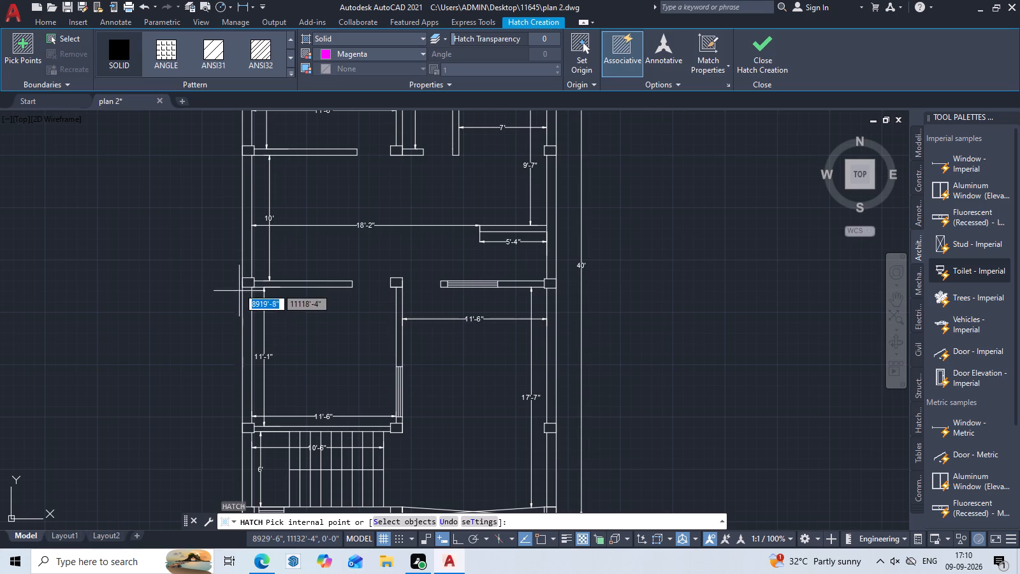
{"action": "scroll", "coordinate": [235, 270], "scroll_direction": "up", "scroll_amount": 2}
{"action": "left_click", "coordinate": [270, 295]}
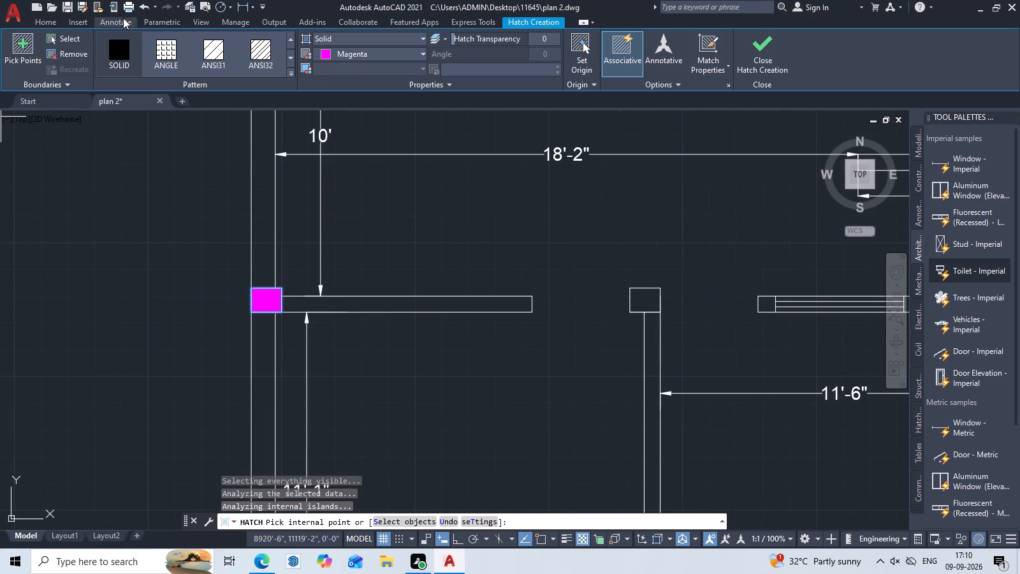
Fill the two interior columns at the ends of the windowed wall between the southwest and southeast rooms with the solid magenta hatch.
{"action": "scroll", "coordinate": [440, 89], "scroll_direction": "down", "scroll_amount": 2}
{"action": "scroll", "coordinate": [540, 237], "scroll_direction": "down", "scroll_amount": 2}
{"action": "middle_click_drag", "start_coordinate": [546, 242], "coordinate": [375, 224]}
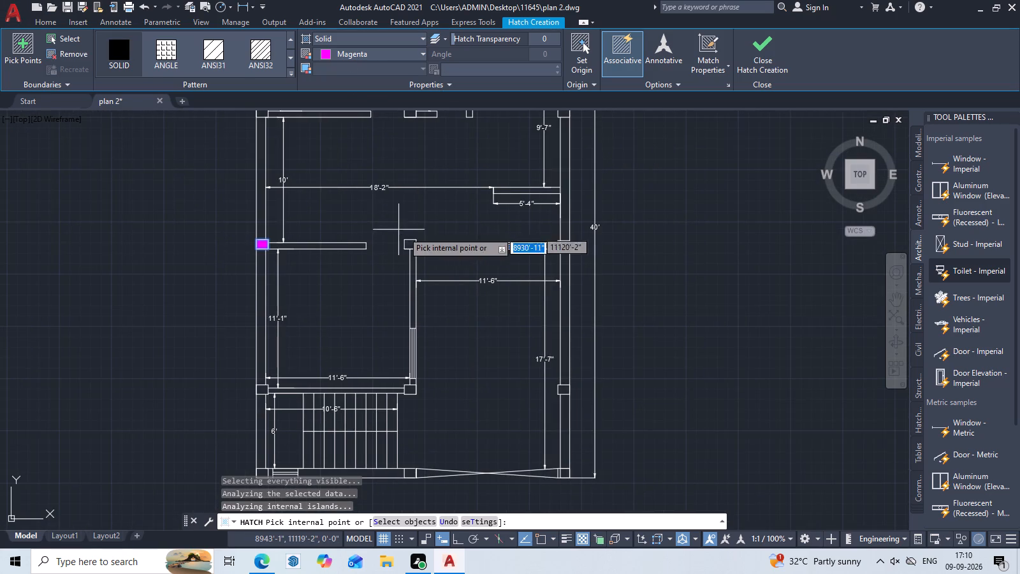
{"action": "scroll", "coordinate": [407, 239], "scroll_direction": "up", "scroll_amount": 3}
{"action": "left_click", "coordinate": [418, 250]}
{"action": "middle_click_drag", "start_coordinate": [458, 276], "coordinate": [464, 235]}
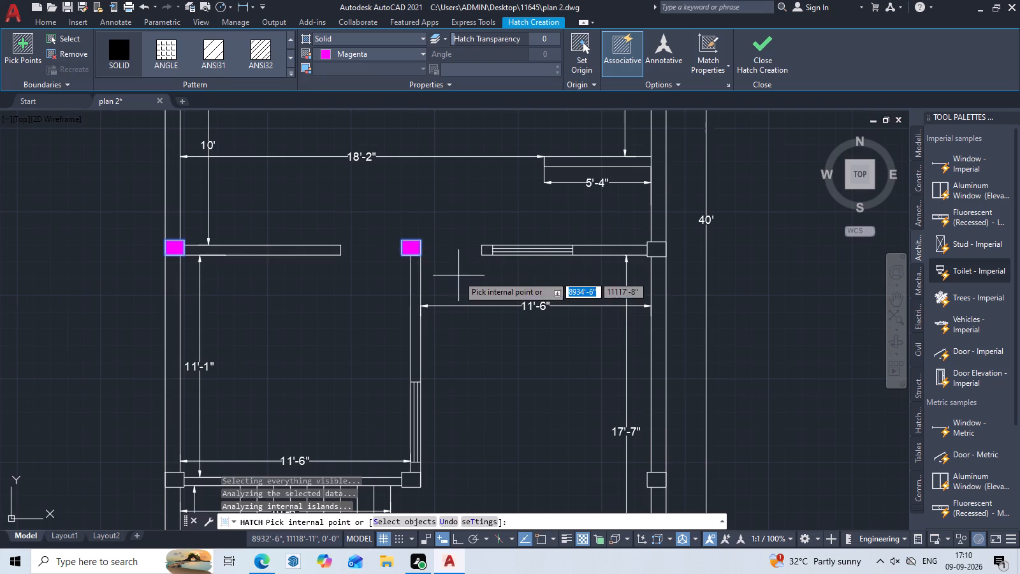
{"action": "middle_click_drag", "start_coordinate": [464, 235], "coordinate": [467, 228]}
{"action": "scroll", "coordinate": [461, 241], "scroll_direction": "down", "scroll_amount": 2}
{"action": "middle_click_drag", "start_coordinate": [466, 279], "coordinate": [472, 237]}
{"action": "scroll", "coordinate": [463, 272], "scroll_direction": "up", "scroll_amount": 3}
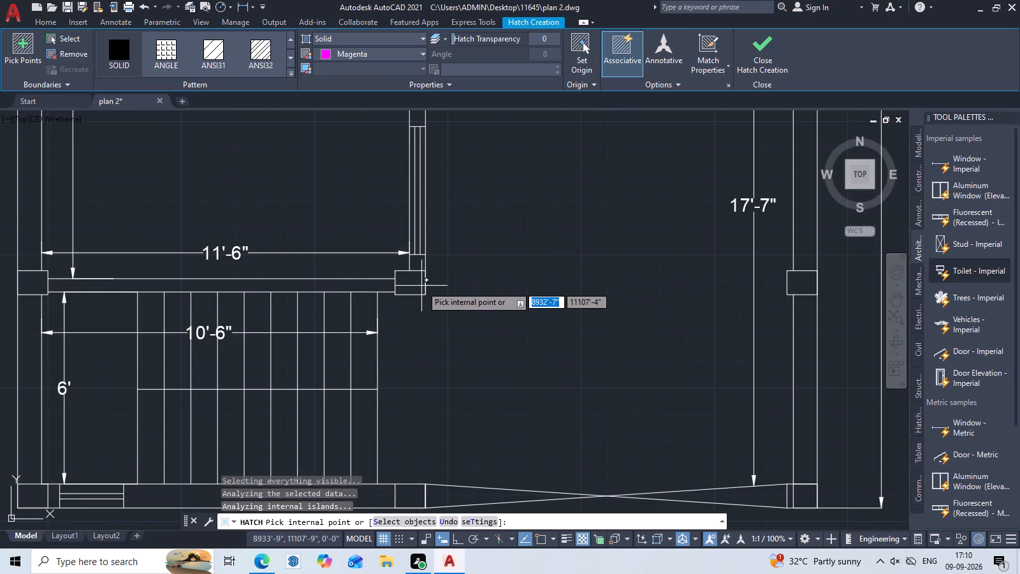
{"action": "left_click", "coordinate": [413, 286]}
Fill the two west wall columns at the staircase's northwest and southwest corners with the solid magenta hatch.
{"action": "scroll", "coordinate": [439, 300], "scroll_direction": "down", "scroll_amount": 2}
{"action": "middle_click_drag", "start_coordinate": [455, 321], "coordinate": [525, 294]}
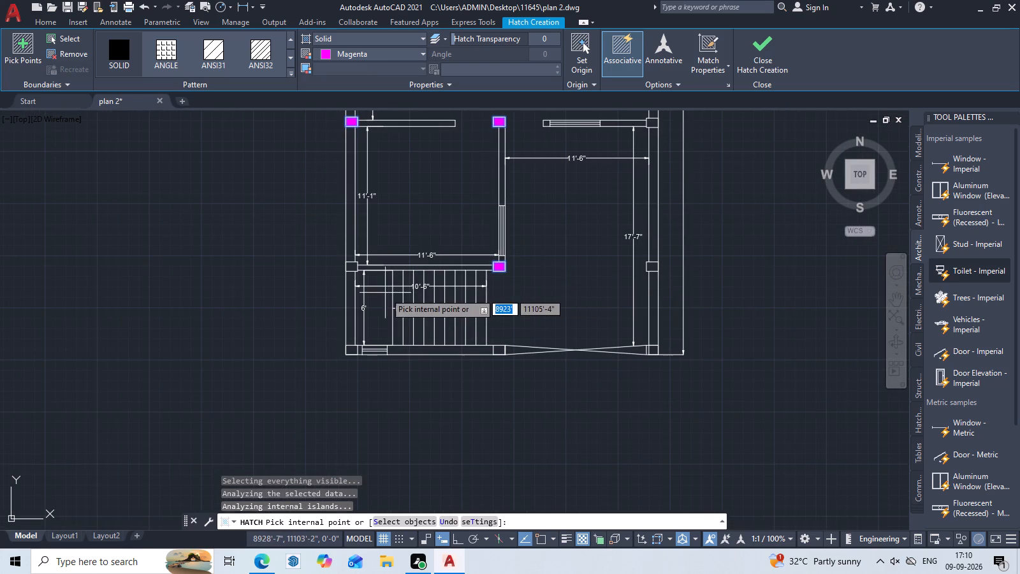
{"action": "scroll", "coordinate": [357, 275], "scroll_direction": "up", "scroll_amount": 3}
{"action": "left_click", "coordinate": [330, 240]}
{"action": "scroll", "coordinate": [330, 240], "scroll_direction": "down", "scroll_amount": 3}
{"action": "middle_click_drag", "start_coordinate": [347, 271], "coordinate": [367, 234]}
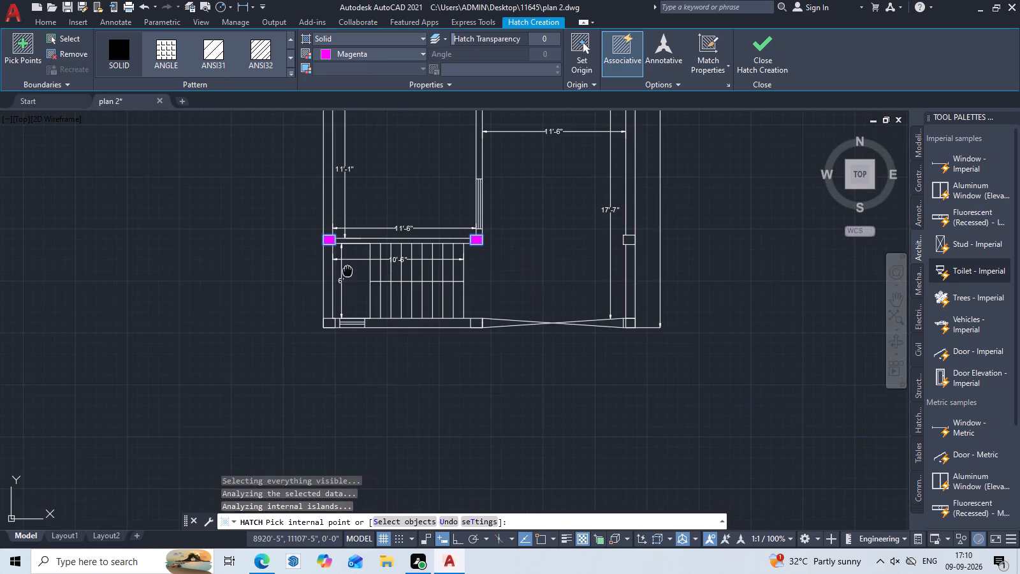
{"action": "middle_click_drag", "start_coordinate": [367, 234], "coordinate": [391, 197]}
{"action": "scroll", "coordinate": [378, 241], "scroll_direction": "up", "scroll_amount": 3}
{"action": "left_click", "coordinate": [371, 258]}
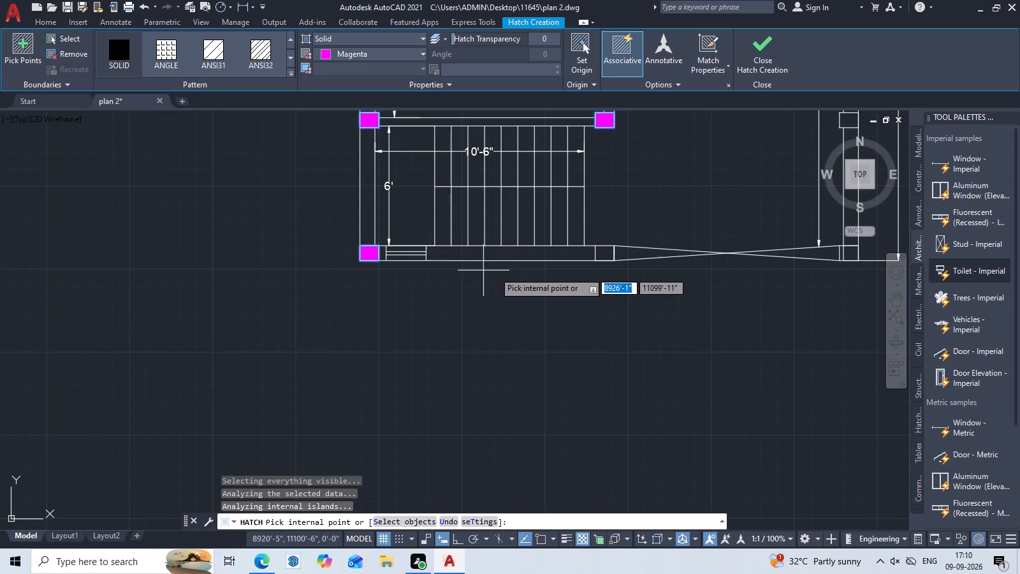
Fill the column at the staircase's southeast corner and both parts of the plan's southeast corner column with the solid magenta hatch.
{"action": "middle_click_drag", "start_coordinate": [492, 279], "coordinate": [337, 289]}
{"action": "left_click", "coordinate": [446, 266]}
{"action": "middle_click_drag", "start_coordinate": [509, 282], "coordinate": [332, 295]}
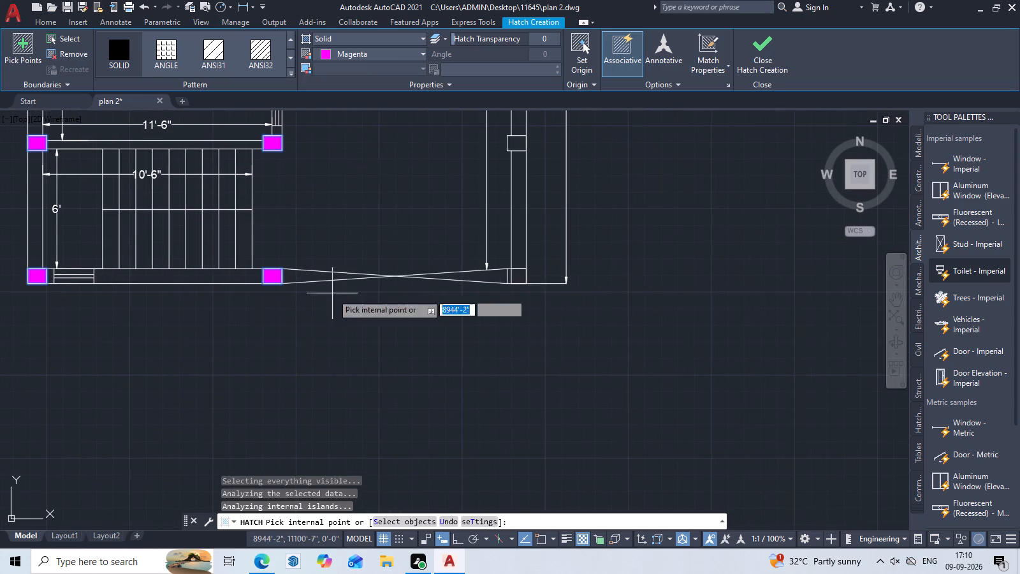
{"action": "left_click", "coordinate": [523, 277]}
{"action": "scroll", "coordinate": [514, 277], "scroll_direction": "up", "scroll_amount": 3}
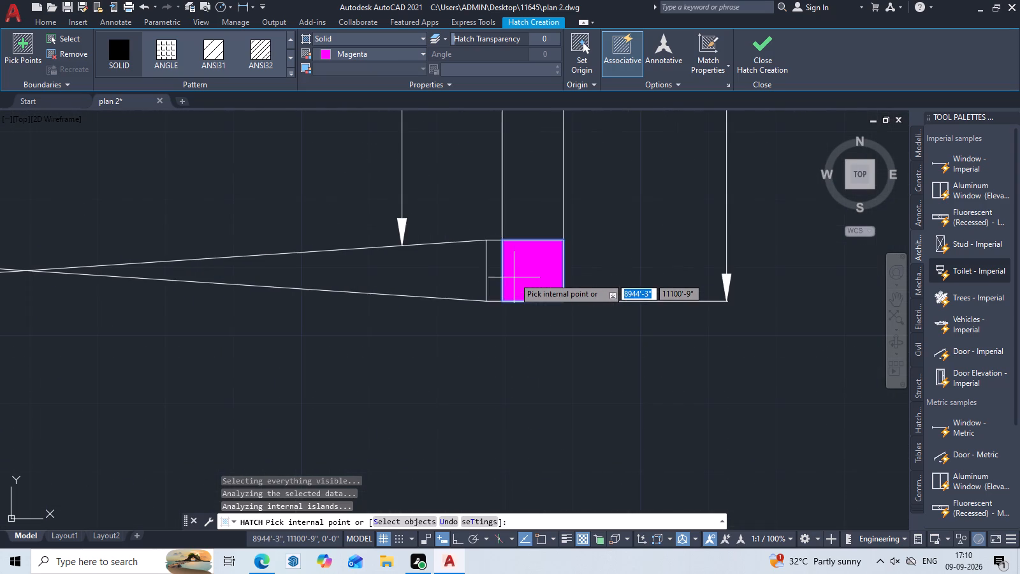
{"action": "left_click", "coordinate": [493, 277]}
{"action": "scroll", "coordinate": [502, 276], "scroll_direction": "down", "scroll_amount": 5}
Fill the three intermediate east wall columns, between the southeast and northeast corners, with the solid magenta hatch.
{"action": "middle_click_drag", "start_coordinate": [537, 283], "coordinate": [538, 335]}
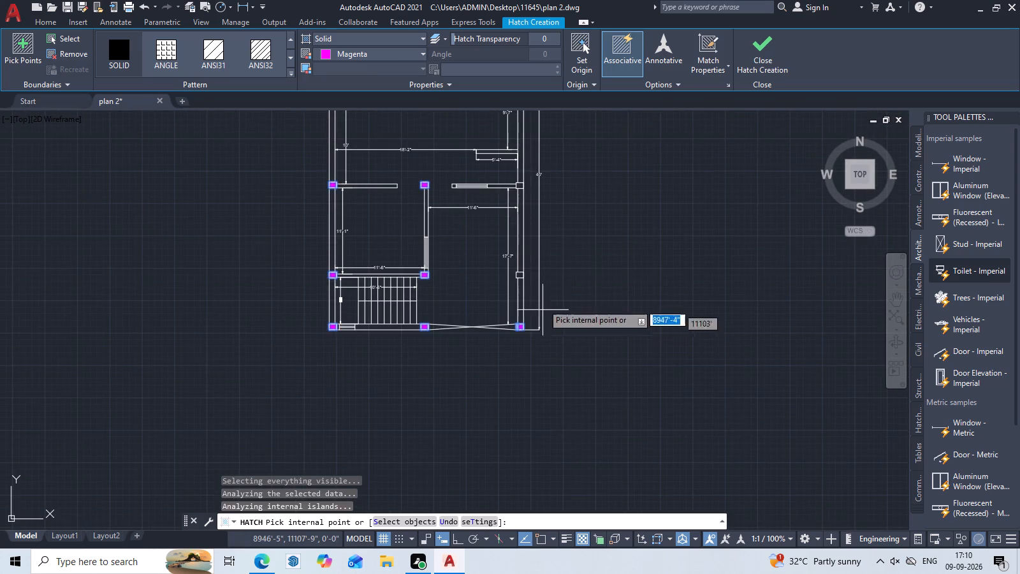
{"action": "scroll", "coordinate": [521, 205], "scroll_direction": "up", "scroll_amount": 3}
{"action": "middle_click_drag", "start_coordinate": [528, 430], "coordinate": [521, 305]}
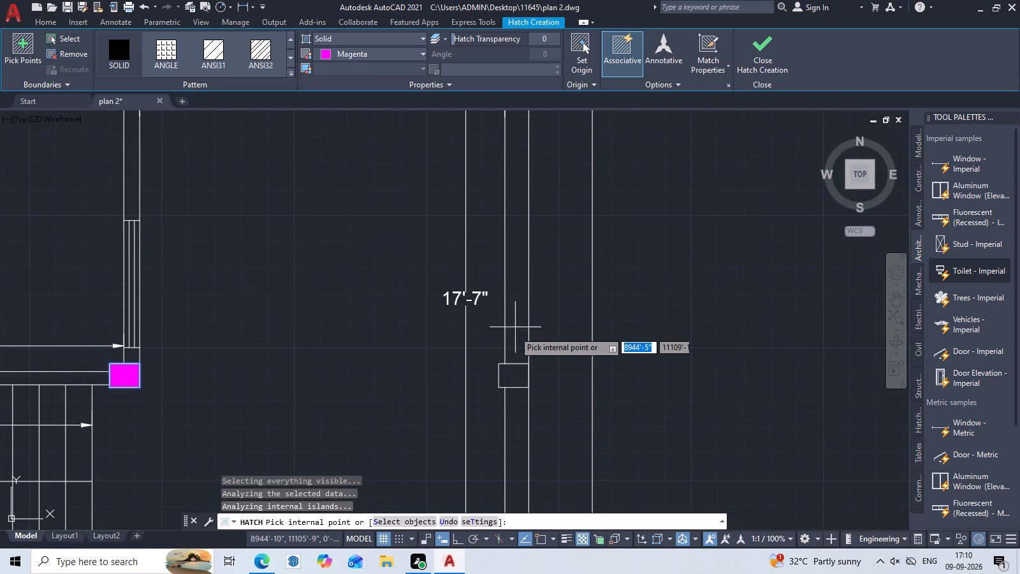
{"action": "left_click", "coordinate": [511, 376]}
{"action": "scroll", "coordinate": [527, 364], "scroll_direction": "down", "scroll_amount": 3}
{"action": "middle_click_drag", "start_coordinate": [539, 362], "coordinate": [547, 406]}
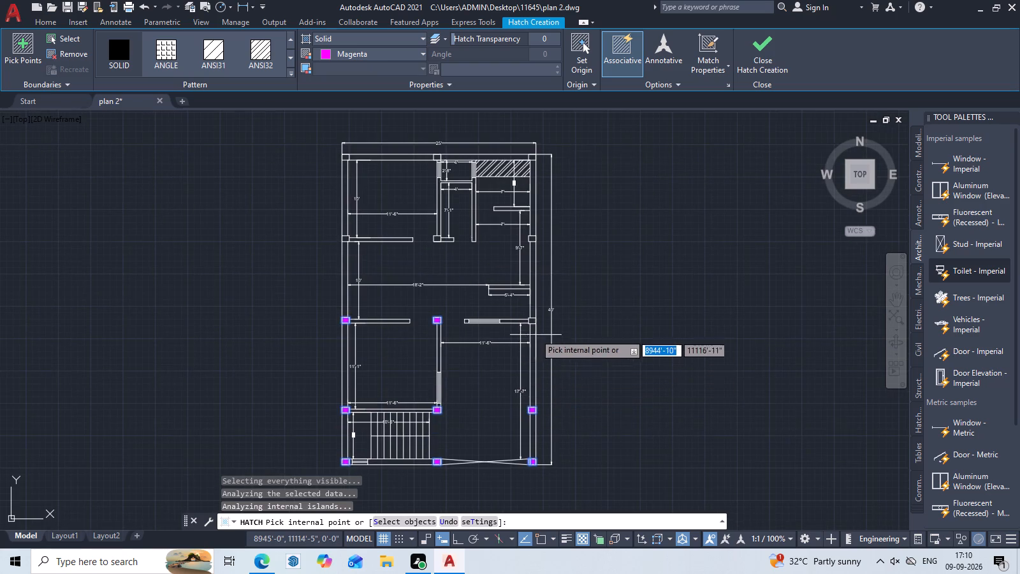
{"action": "scroll", "coordinate": [532, 327], "scroll_direction": "up", "scroll_amount": 3}
{"action": "left_click", "coordinate": [528, 300]}
{"action": "scroll", "coordinate": [530, 300], "scroll_direction": "down", "scroll_amount": 3}
{"action": "middle_click_drag", "start_coordinate": [539, 283], "coordinate": [539, 314]}
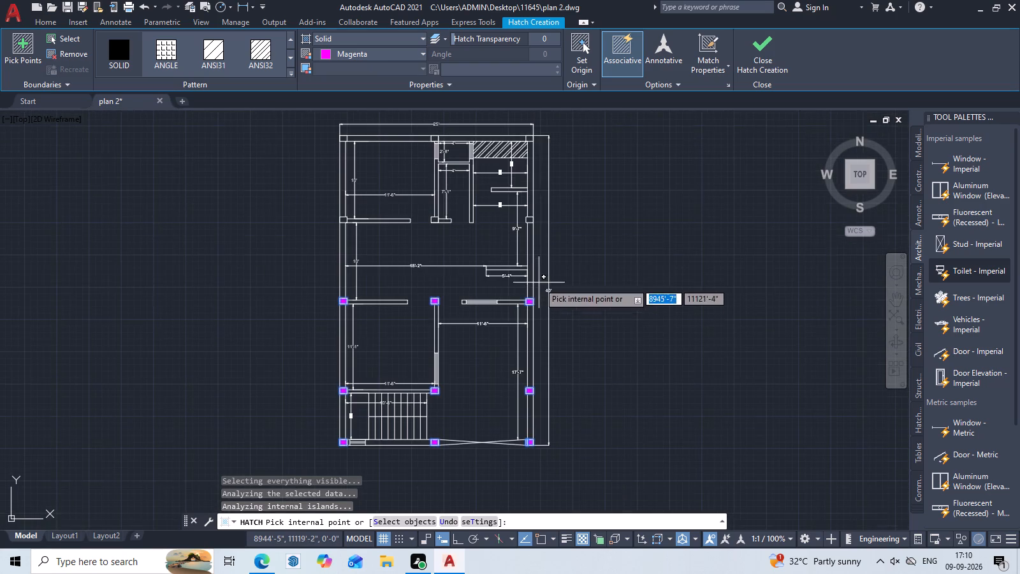
{"action": "middle_click_drag", "start_coordinate": [539, 314], "coordinate": [539, 338]}
{"action": "scroll", "coordinate": [539, 318], "scroll_direction": "up", "scroll_amount": 3}
{"action": "left_click", "coordinate": [503, 149]}
{"action": "scroll", "coordinate": [505, 152], "scroll_direction": "down", "scroll_amount": 1}
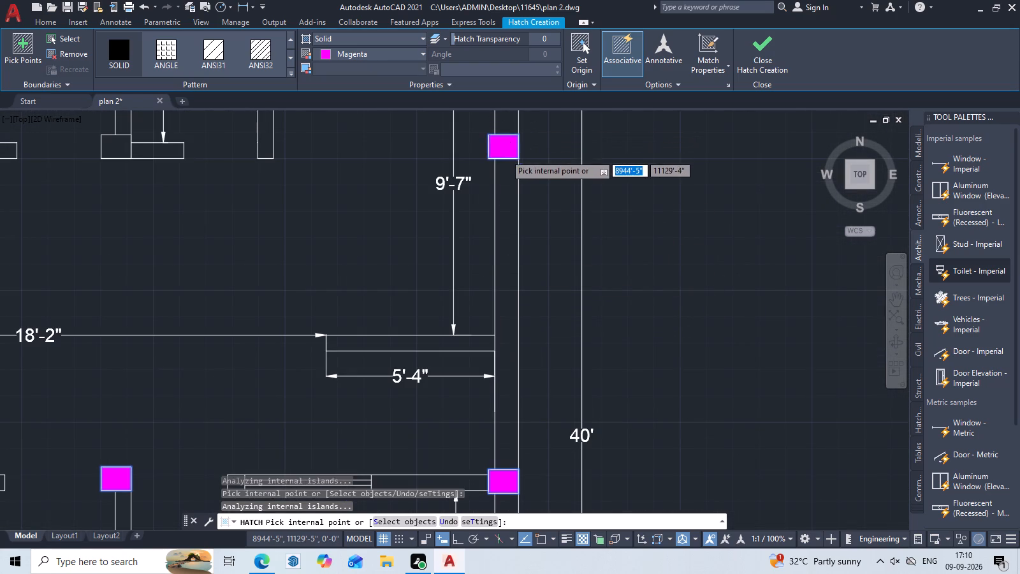
Fill the three north wall columns, at the northeast corner, northwest corner and middle, with the solid magenta hatch.
{"action": "scroll", "coordinate": [506, 155], "scroll_direction": "down", "scroll_amount": 1}
{"action": "middle_click_drag", "start_coordinate": [518, 242], "coordinate": [530, 400]}
{"action": "scroll", "coordinate": [521, 168], "scroll_direction": "up", "scroll_amount": 3}
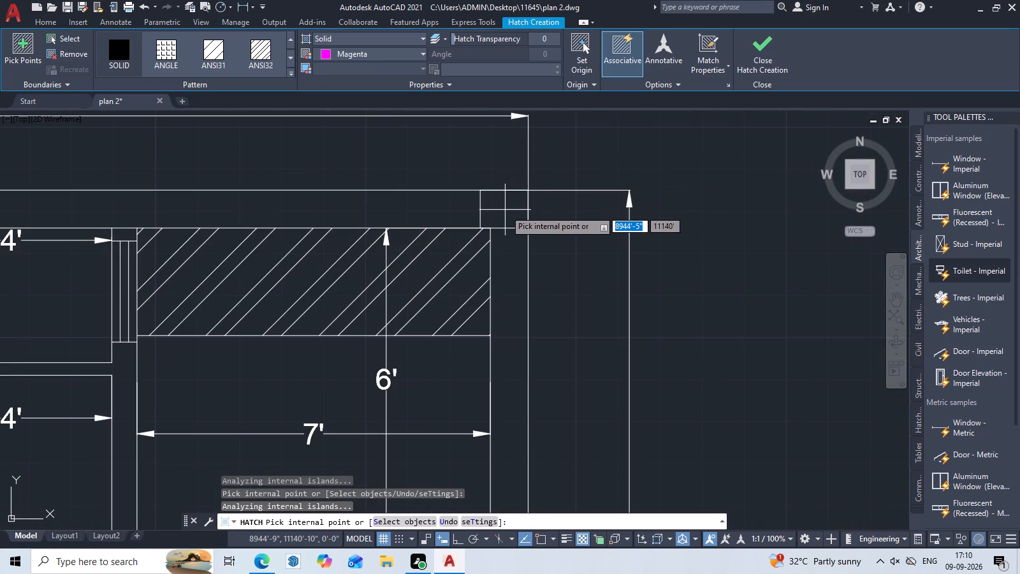
{"action": "left_click", "coordinate": [505, 210]}
{"action": "scroll", "coordinate": [505, 210], "scroll_direction": "down", "scroll_amount": 3}
{"action": "scroll", "coordinate": [467, 278], "scroll_direction": "down", "scroll_amount": 3}
{"action": "scroll", "coordinate": [417, 261], "scroll_direction": "up", "scroll_amount": 4}
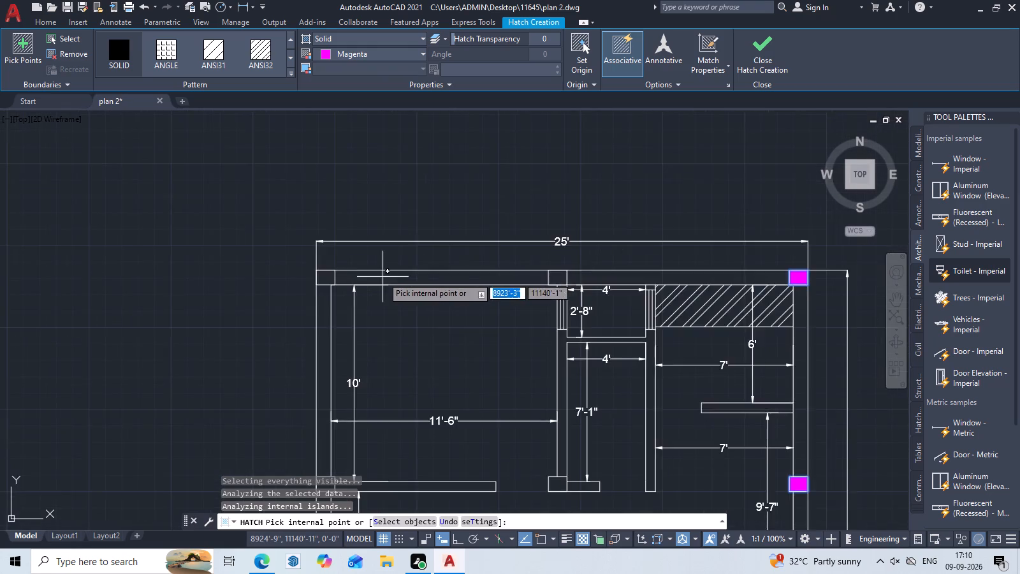
{"action": "scroll", "coordinate": [382, 277], "scroll_direction": "up", "scroll_amount": 3}
{"action": "left_click", "coordinate": [166, 287]}
{"action": "scroll", "coordinate": [312, 291], "scroll_direction": "down", "scroll_amount": 3}
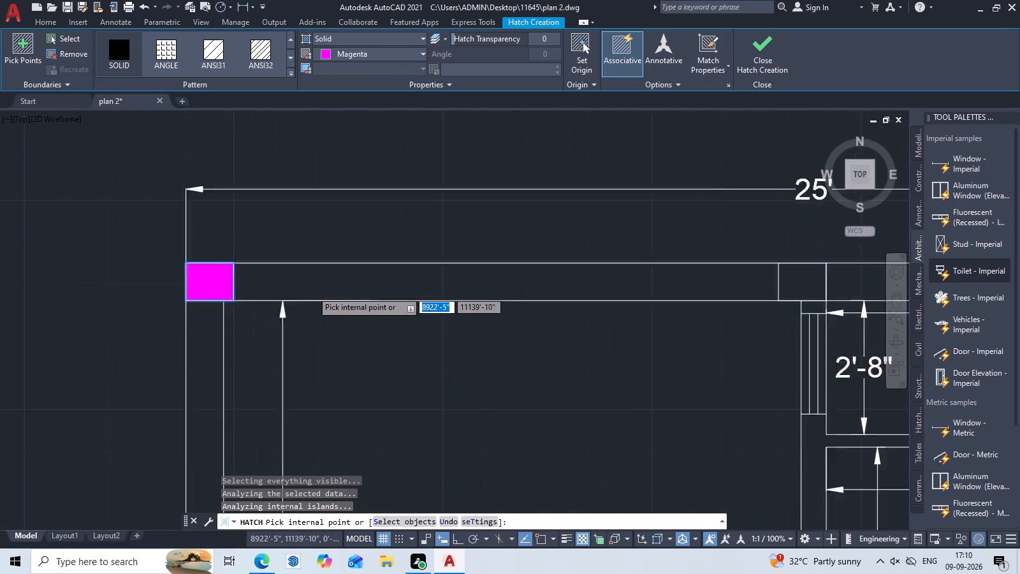
{"action": "left_click", "coordinate": [504, 289]}
Fill the interior column and the west wall column on the central hall's north side with solid magenta, and end the hatch.
{"action": "middle_click_drag", "start_coordinate": [506, 370], "coordinate": [502, 307]}
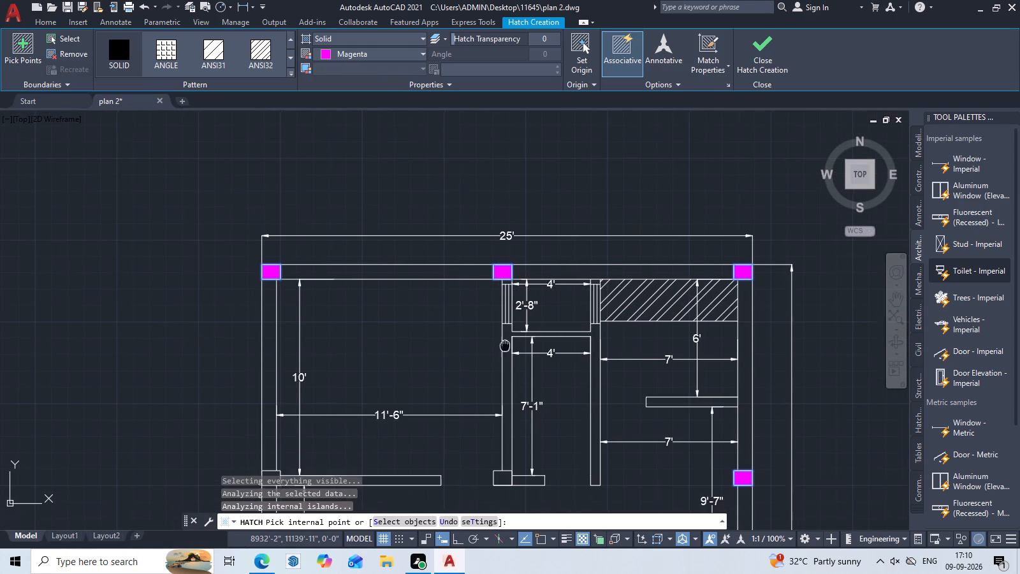
{"action": "scroll", "coordinate": [502, 295], "scroll_direction": "down", "scroll_amount": 2}
{"action": "middle_click_drag", "start_coordinate": [503, 344], "coordinate": [501, 269]}
{"action": "scroll", "coordinate": [502, 306], "scroll_direction": "up", "scroll_amount": 1}
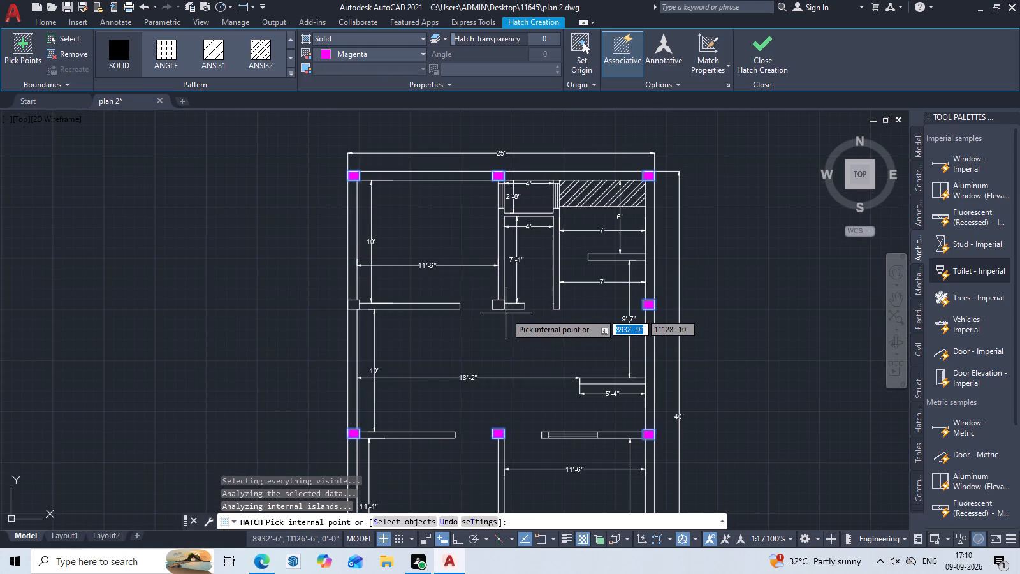
{"action": "scroll", "coordinate": [502, 304], "scroll_direction": "up", "scroll_amount": 3}
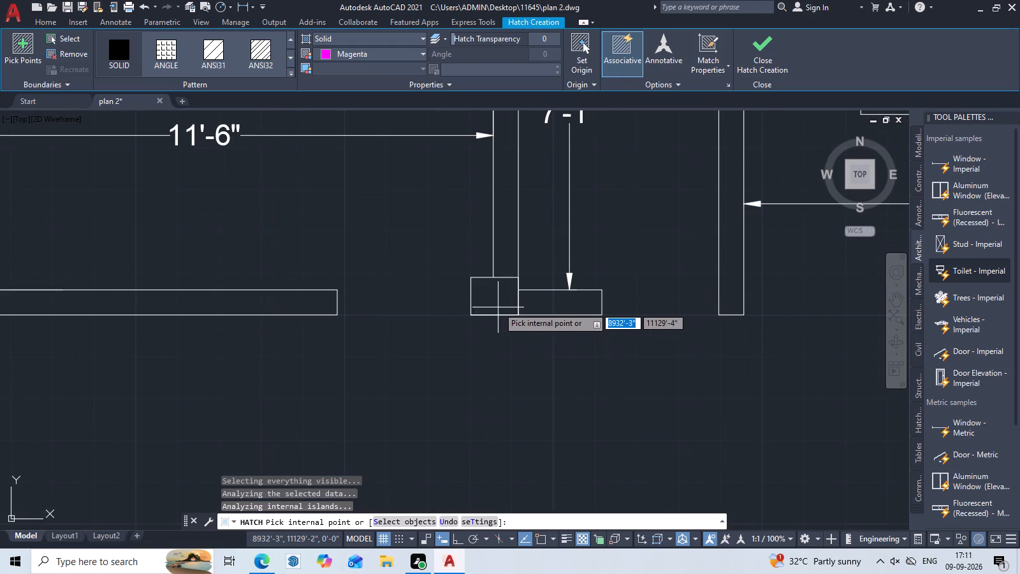
{"action": "left_click", "coordinate": [498, 302]}
{"action": "scroll", "coordinate": [411, 310], "scroll_direction": "down", "scroll_amount": 2}
{"action": "middle_click_drag", "start_coordinate": [405, 316], "coordinate": [541, 306]}
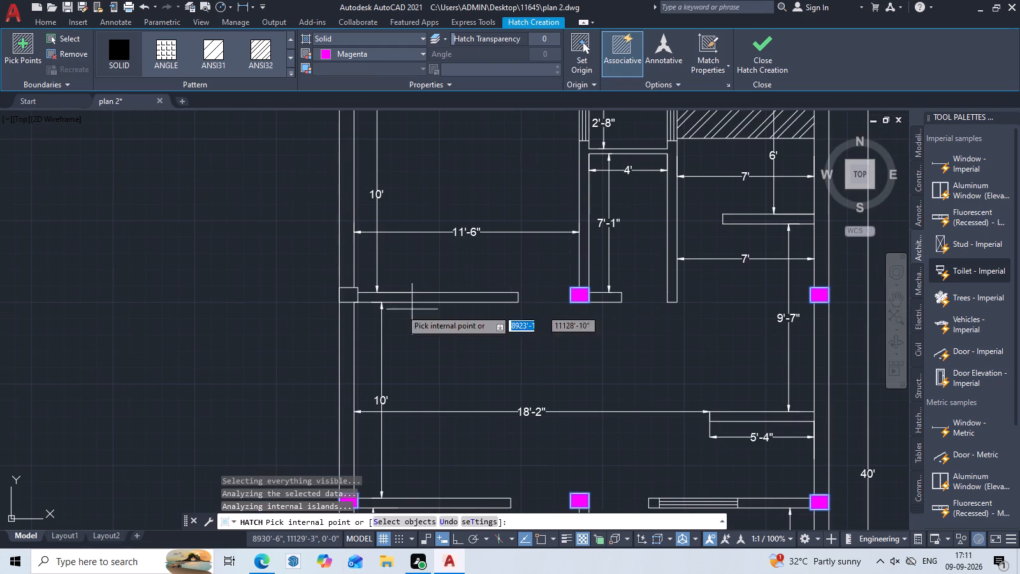
{"action": "left_click", "coordinate": [351, 297]}
{"action": "scroll", "coordinate": [457, 314], "scroll_direction": "down", "scroll_amount": 3}
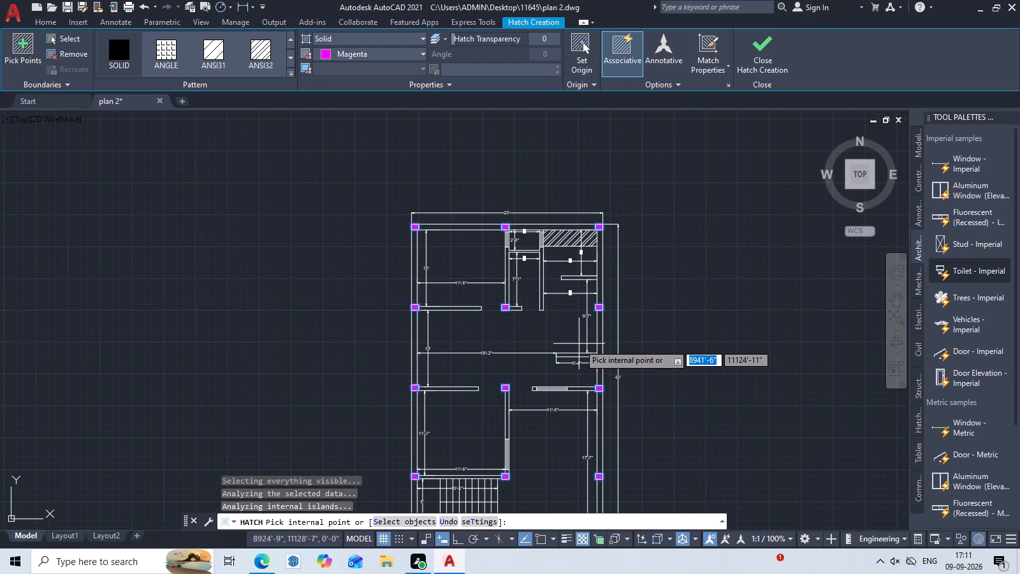
{"action": "middle_click_drag", "start_coordinate": [663, 358], "coordinate": [656, 294]}
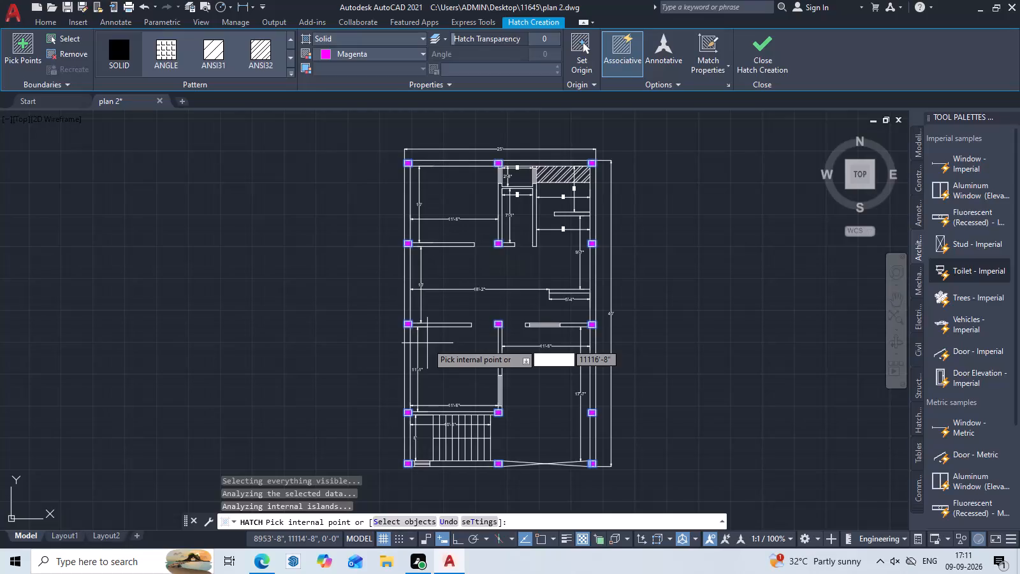
{"action": "key", "text": "Escape"}
Start a Solid hatch in index colour 140 and fill the southwest room's west and north walls.
{"action": "middle_click_drag", "start_coordinate": [645, 349], "coordinate": [607, 347]}
{"action": "type", "text": "h"}
{"action": "key", "text": "space"}
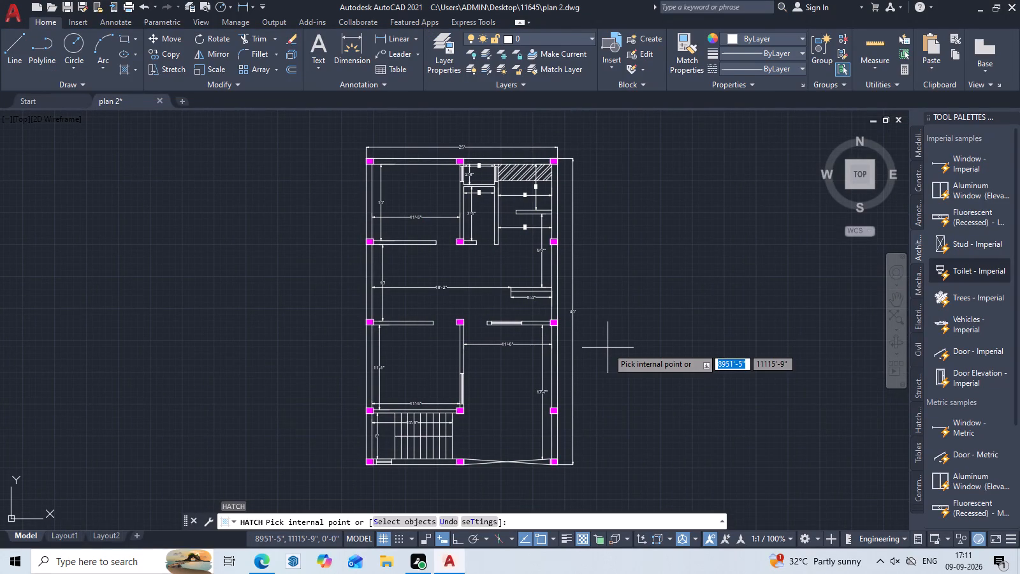
{"action": "left_click", "coordinate": [325, 55]}
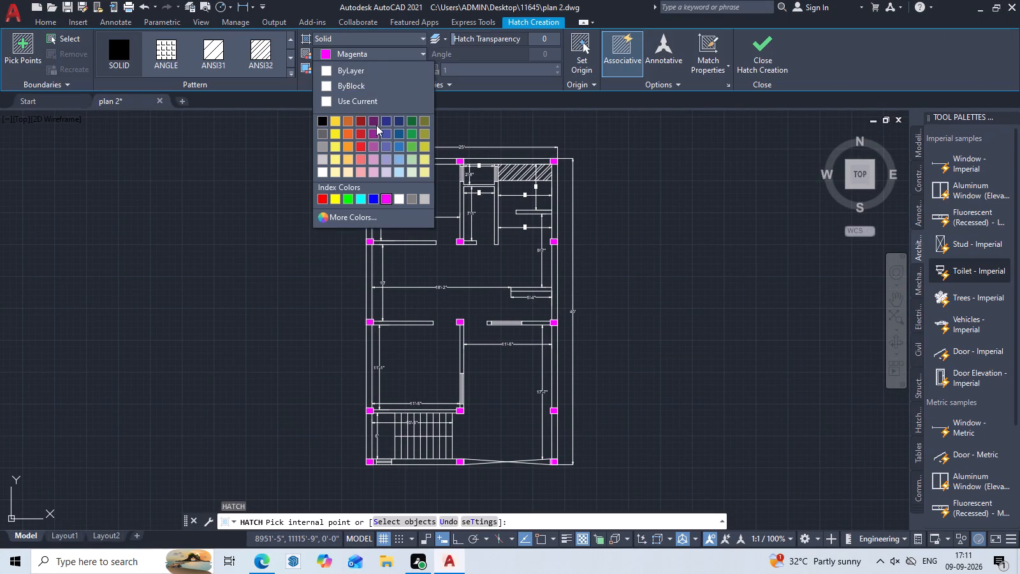
{"action": "left_click", "coordinate": [384, 219]}
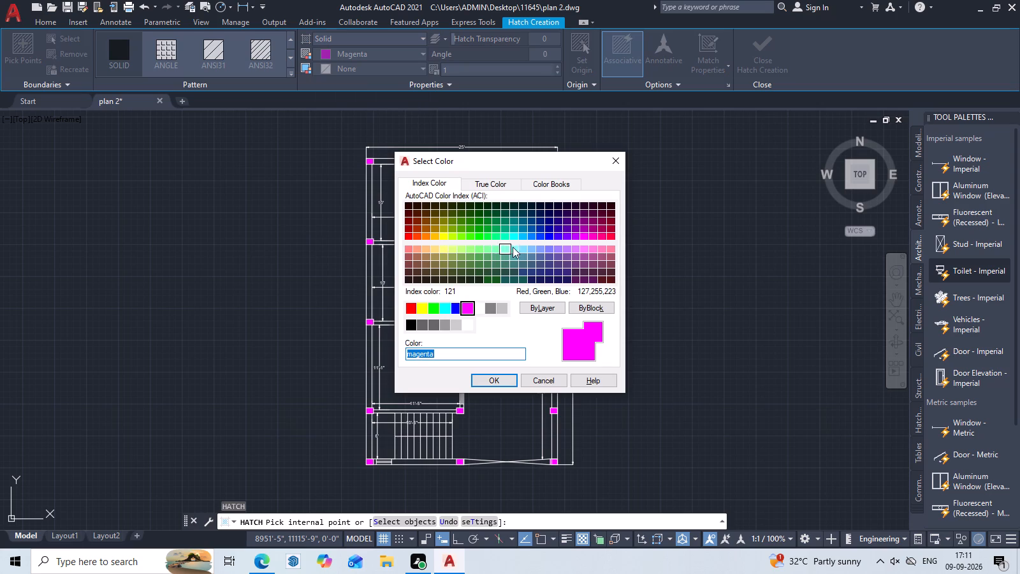
{"action": "left_click", "coordinate": [509, 237]}
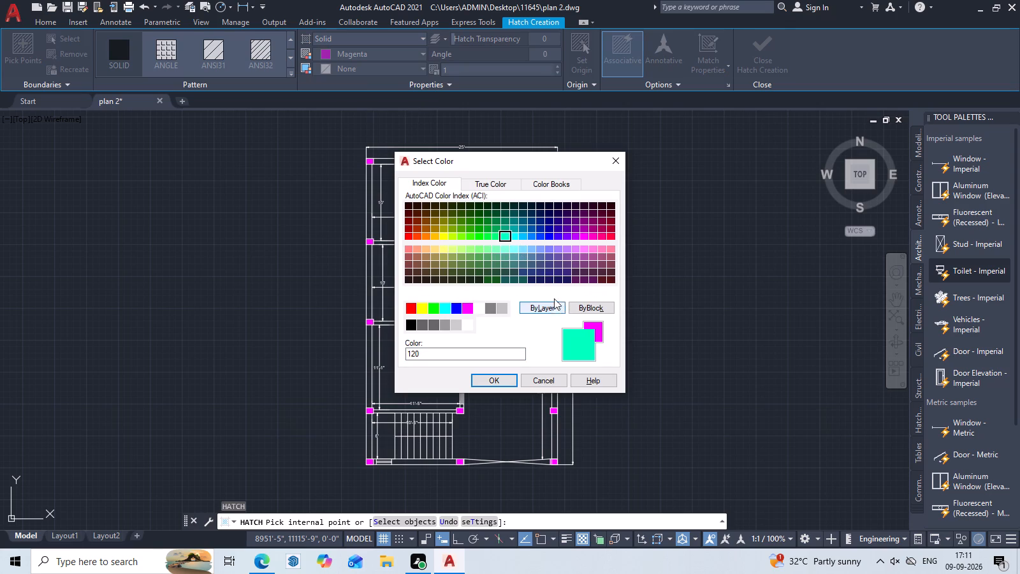
{"action": "left_click", "coordinate": [513, 254]}
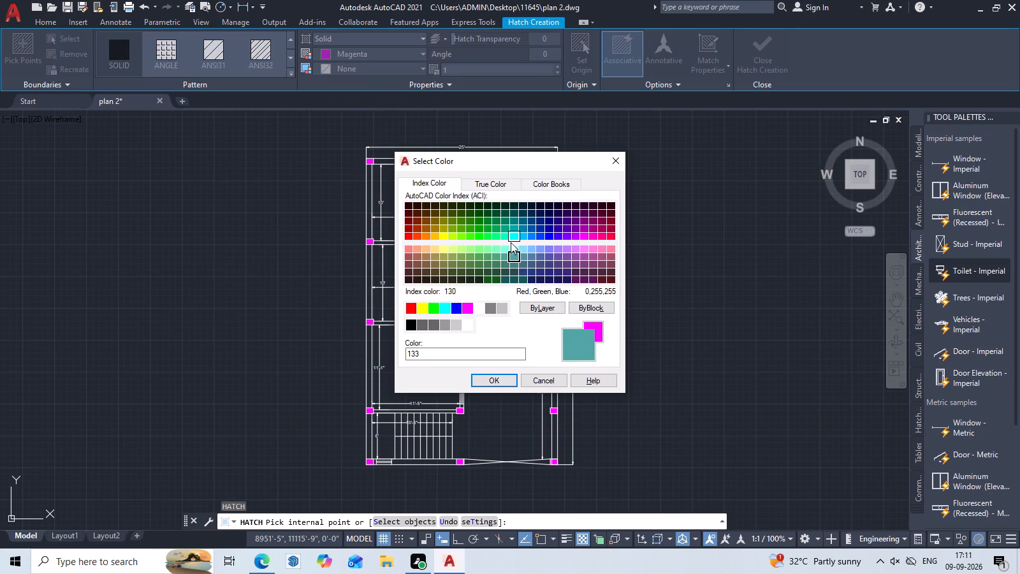
{"action": "left_click", "coordinate": [520, 239]}
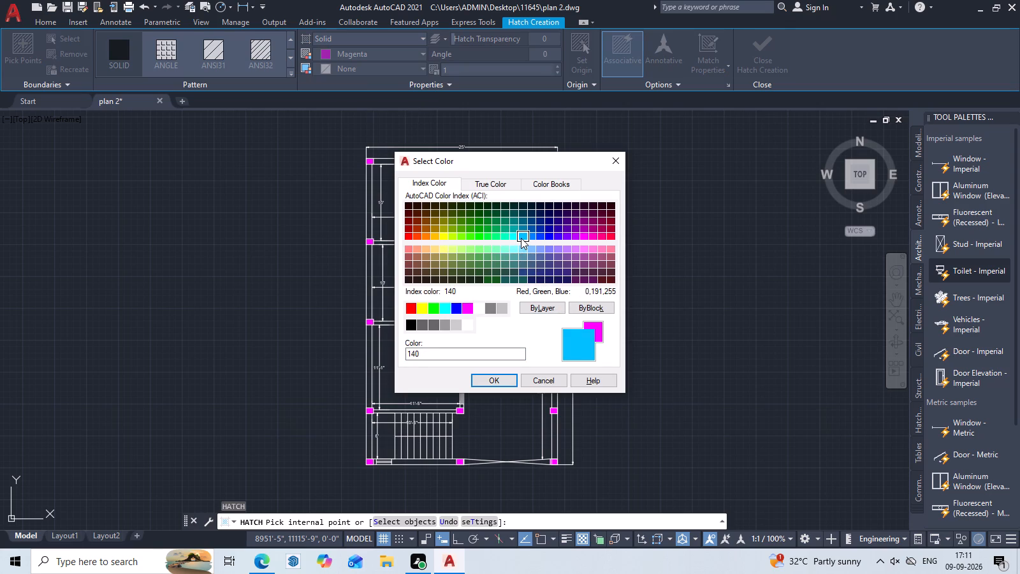
{"action": "left_click", "coordinate": [502, 380]}
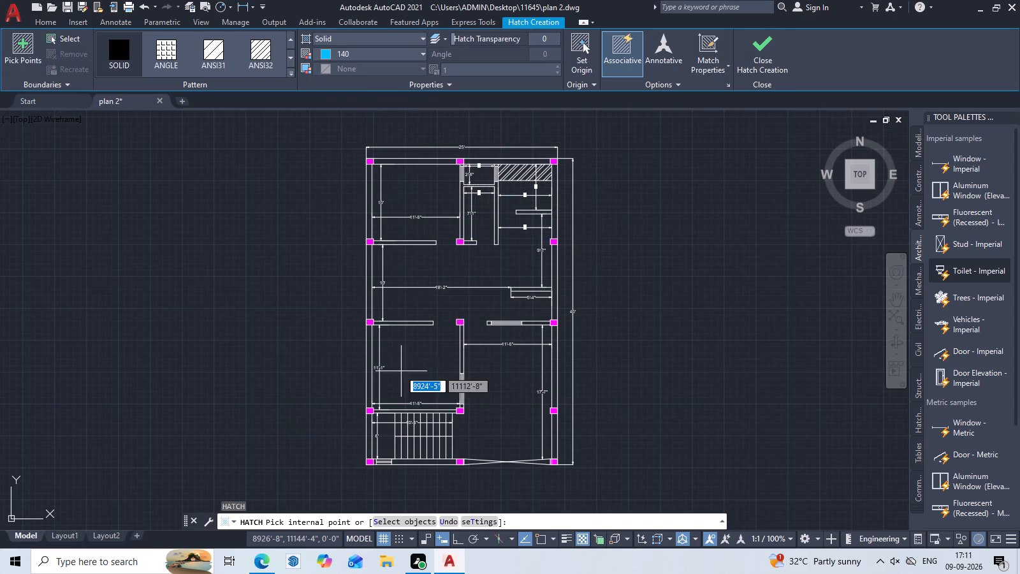
{"action": "scroll", "coordinate": [363, 349], "scroll_direction": "up", "scroll_amount": 2}
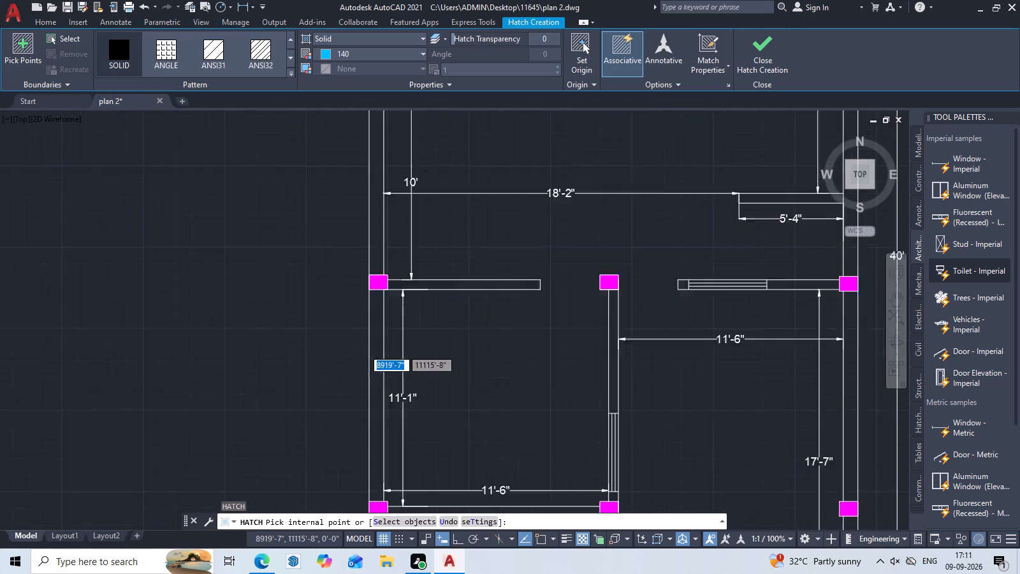
{"action": "scroll", "coordinate": [363, 349], "scroll_direction": "up", "scroll_amount": 1}
{"action": "left_click", "coordinate": [387, 353]}
{"action": "left_click", "coordinate": [530, 247]}
Fill the wall between the southwest room and staircase, and the wall pieces on both sides of that room's east window, with colour 140.
{"action": "scroll", "coordinate": [530, 247], "scroll_direction": "down", "scroll_amount": 3}
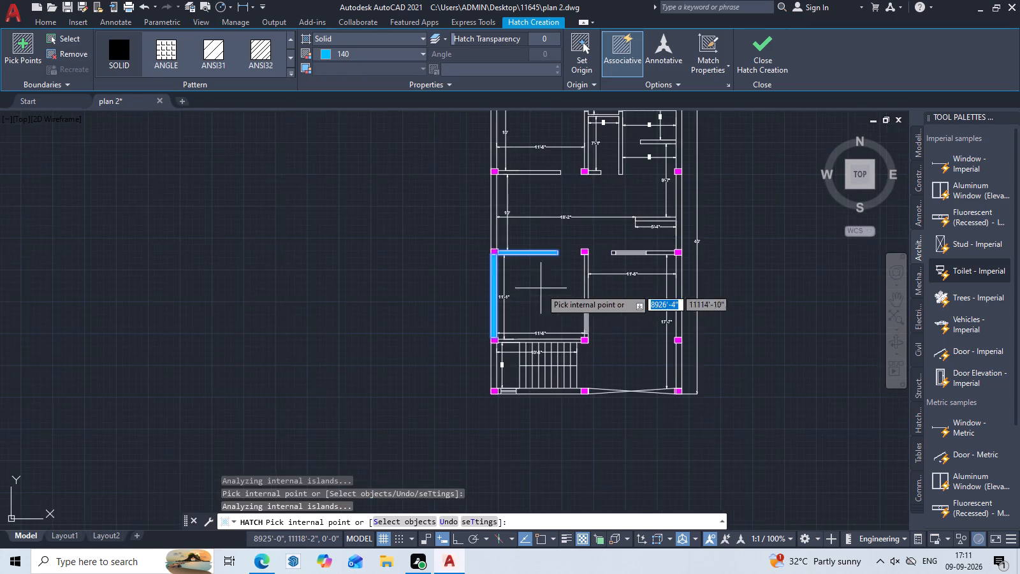
{"action": "middle_click_drag", "start_coordinate": [546, 299], "coordinate": [479, 225]}
{"action": "scroll", "coordinate": [499, 252], "scroll_direction": "up", "scroll_amount": 2}
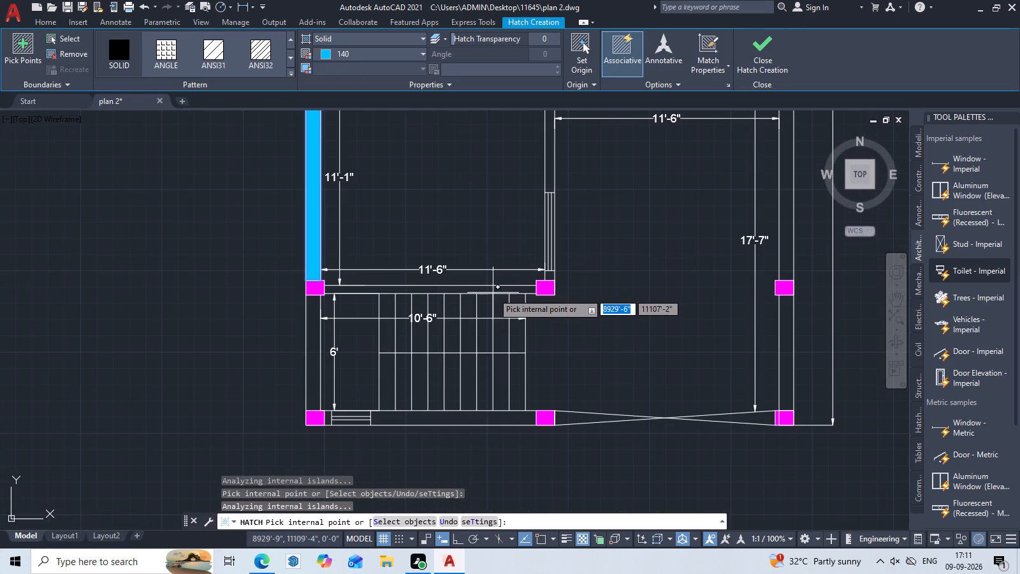
{"action": "left_click", "coordinate": [493, 292]}
{"action": "middle_click_drag", "start_coordinate": [616, 276], "coordinate": [542, 318]}
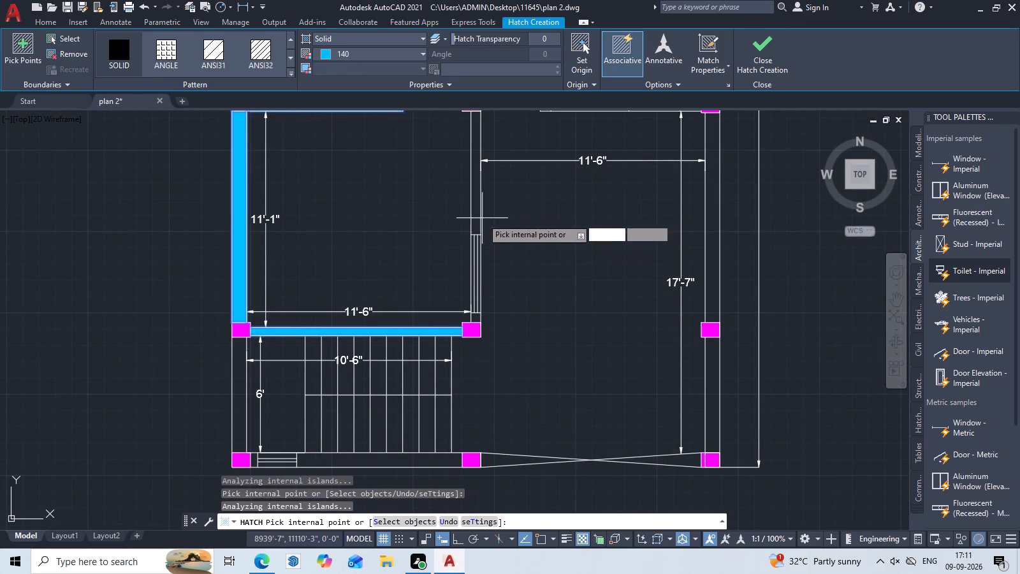
{"action": "left_click", "coordinate": [476, 209]}
{"action": "middle_click_drag", "start_coordinate": [502, 299], "coordinate": [500, 249]}
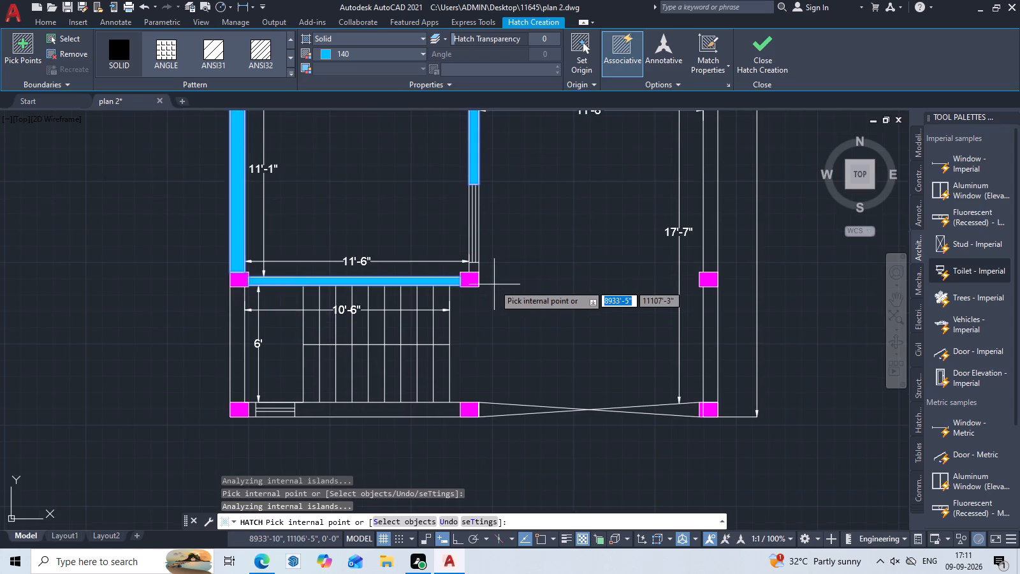
{"action": "scroll", "coordinate": [479, 272], "scroll_direction": "up", "scroll_amount": 4}
{"action": "left_click", "coordinate": [472, 269]}
{"action": "scroll", "coordinate": [490, 267], "scroll_direction": "down", "scroll_amount": 6}
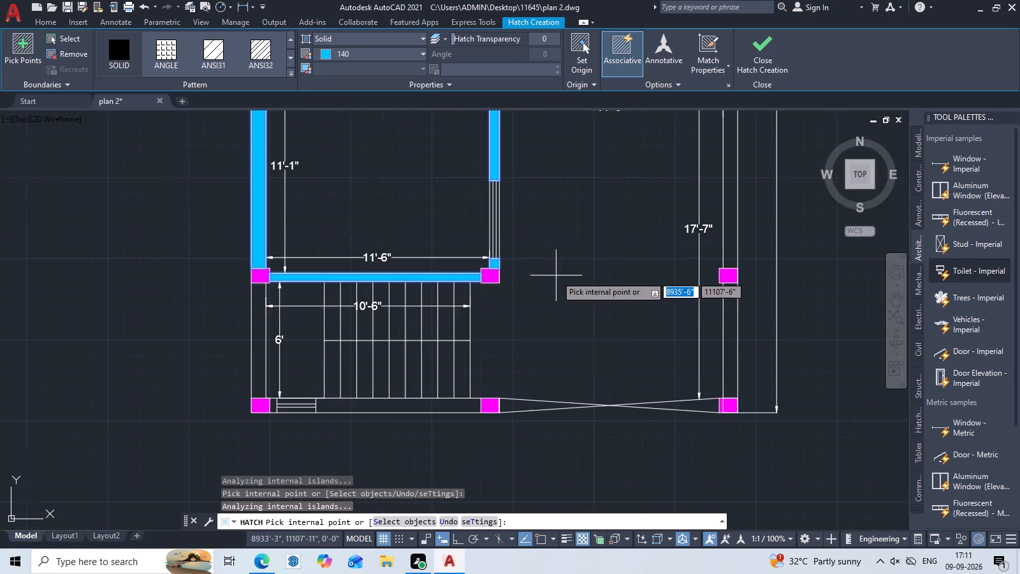
Fill the wall pieces on both sides of the window in the southeast room's north wall with the solid colour 140 hatch.
{"action": "middle_click_drag", "start_coordinate": [556, 276], "coordinate": [477, 328]}
{"action": "middle_click_drag", "start_coordinate": [541, 220], "coordinate": [463, 350]}
{"action": "scroll", "coordinate": [530, 234], "scroll_direction": "up", "scroll_amount": 2}
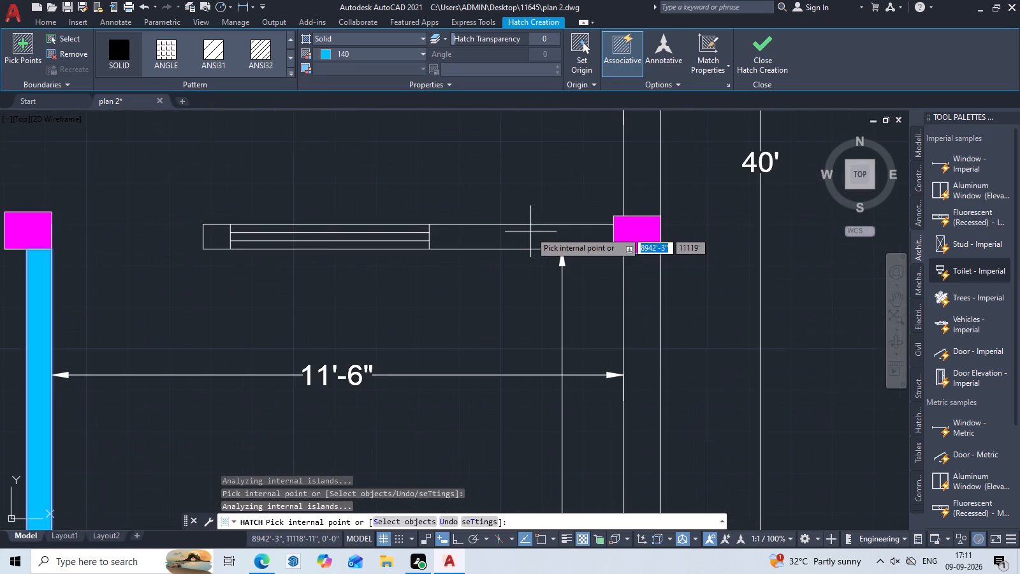
{"action": "left_click", "coordinate": [527, 234]}
{"action": "left_click", "coordinate": [220, 232]}
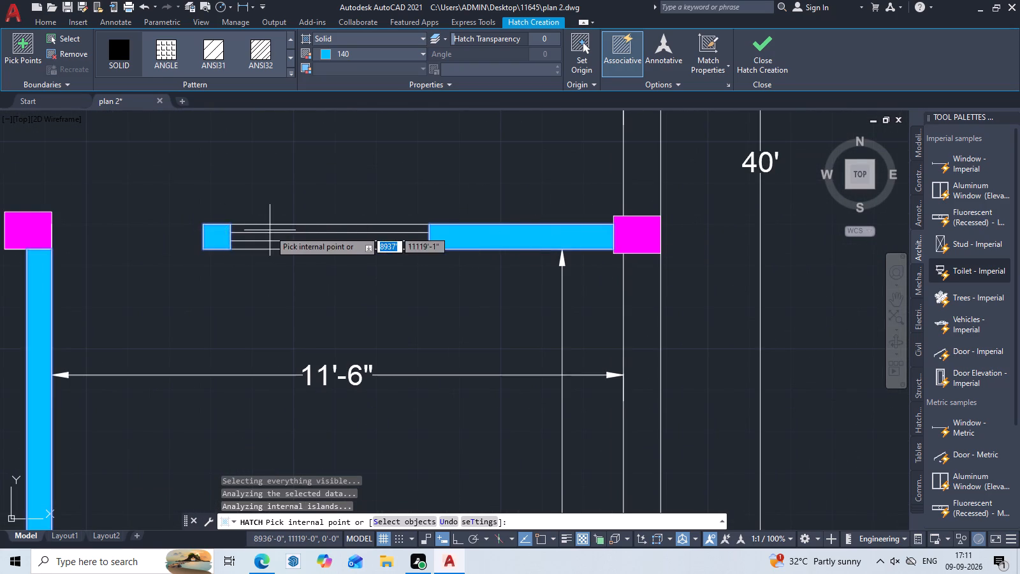
Fill the 5'-4" wall stub and the central hall's east wall segment with the solid colour 140 hatch.
{"action": "scroll", "coordinate": [270, 230], "scroll_direction": "down", "scroll_amount": 3}
{"action": "middle_click_drag", "start_coordinate": [359, 195], "coordinate": [375, 311]}
{"action": "scroll", "coordinate": [428, 251], "scroll_direction": "down", "scroll_amount": 1}
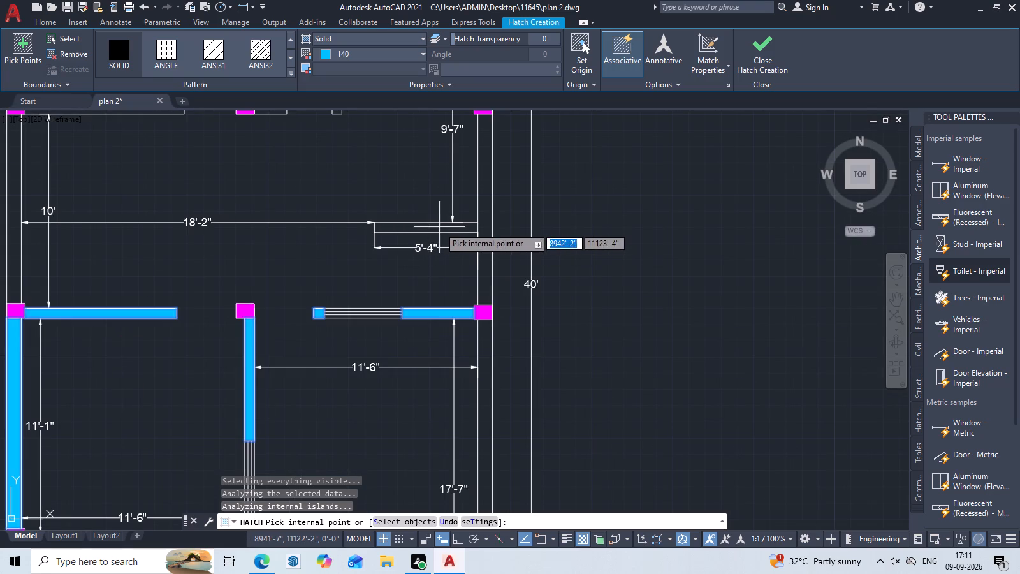
{"action": "left_click", "coordinate": [439, 227]}
{"action": "double_click", "coordinate": [483, 220]}
Fill the remaining east wall segments, two alongside the southeast room and one alongside the northeast room, with the solid colour 140 hatch.
{"action": "middle_click_drag", "start_coordinate": [516, 305], "coordinate": [500, 189]}
{"action": "left_click", "coordinate": [470, 281]}
{"action": "middle_click_drag", "start_coordinate": [506, 313], "coordinate": [503, 188]}
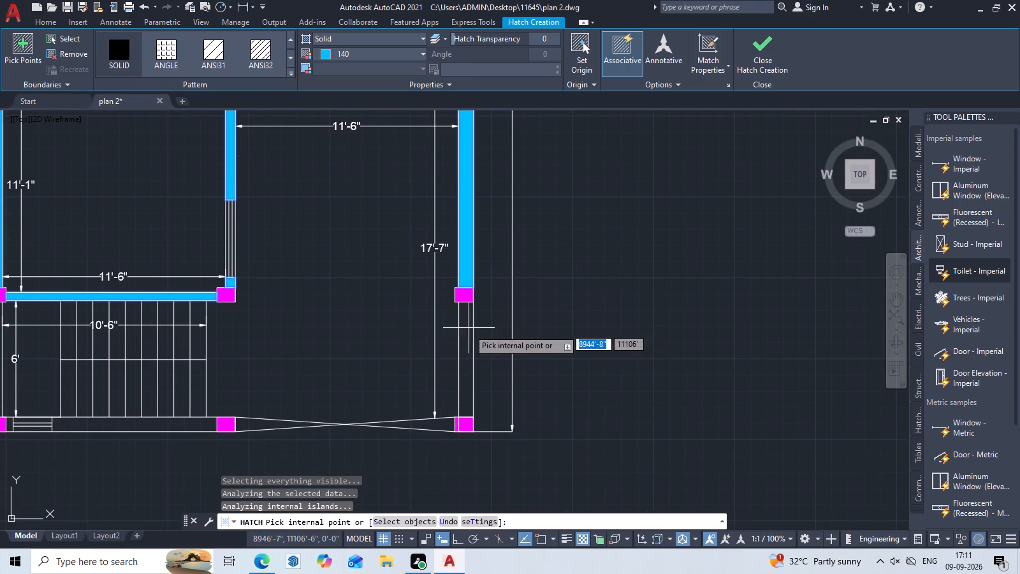
{"action": "left_click", "coordinate": [467, 342]}
{"action": "scroll", "coordinate": [490, 335], "scroll_direction": "down", "scroll_amount": 3}
{"action": "middle_click_drag", "start_coordinate": [534, 318], "coordinate": [543, 365]}
{"action": "scroll", "coordinate": [534, 318], "scroll_direction": "down", "scroll_amount": 1}
{"action": "scroll", "coordinate": [511, 298], "scroll_direction": "up", "scroll_amount": 3}
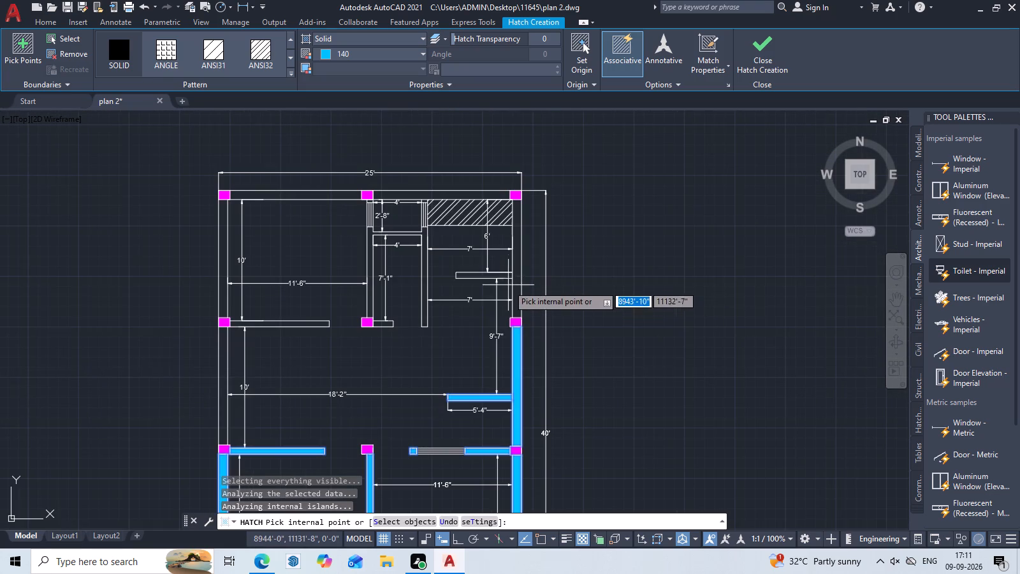
{"action": "left_click", "coordinate": [516, 276]}
{"action": "scroll", "coordinate": [419, 227], "scroll_direction": "up", "scroll_amount": 2}
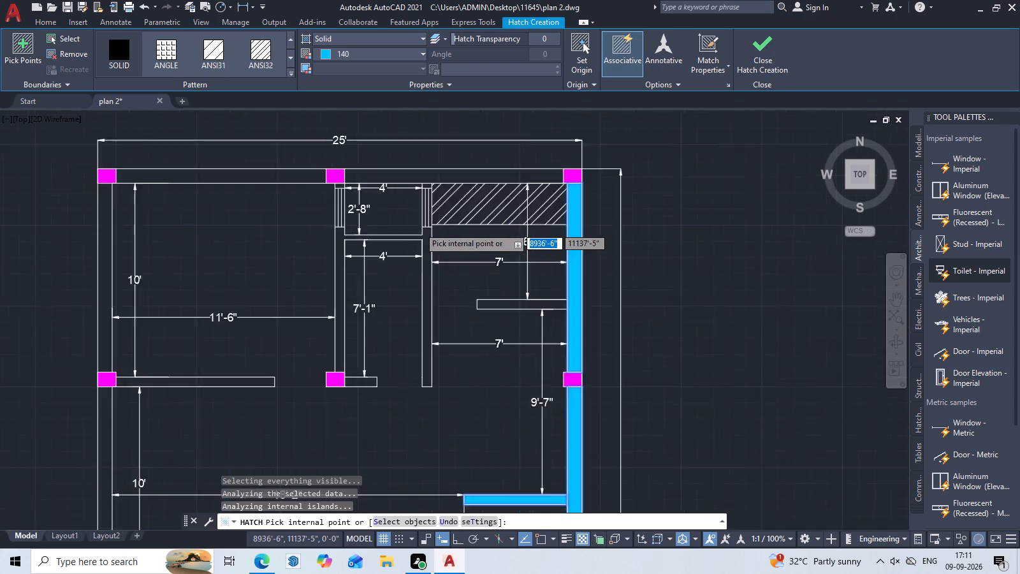
Fill the connected walls around the 4'-wide spaces and the small piece north of their east window with solid colour 140.
{"action": "scroll", "coordinate": [419, 227], "scroll_direction": "up", "scroll_amount": 2}
{"action": "left_click", "coordinate": [441, 293]}
{"action": "scroll", "coordinate": [444, 292], "scroll_direction": "down", "scroll_amount": 3}
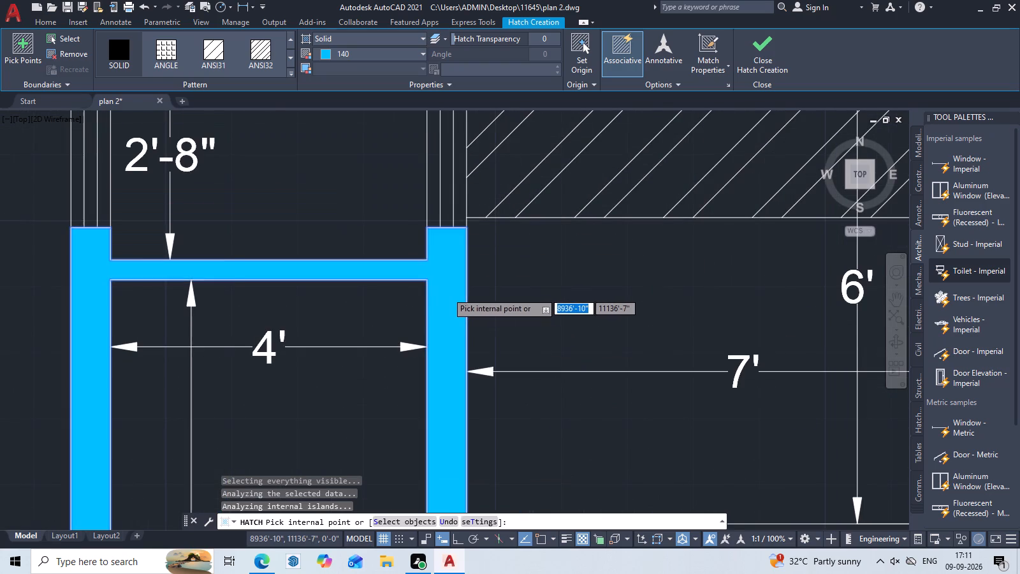
{"action": "scroll", "coordinate": [449, 291], "scroll_direction": "down", "scroll_amount": 2}
{"action": "scroll", "coordinate": [446, 203], "scroll_direction": "up", "scroll_amount": 3}
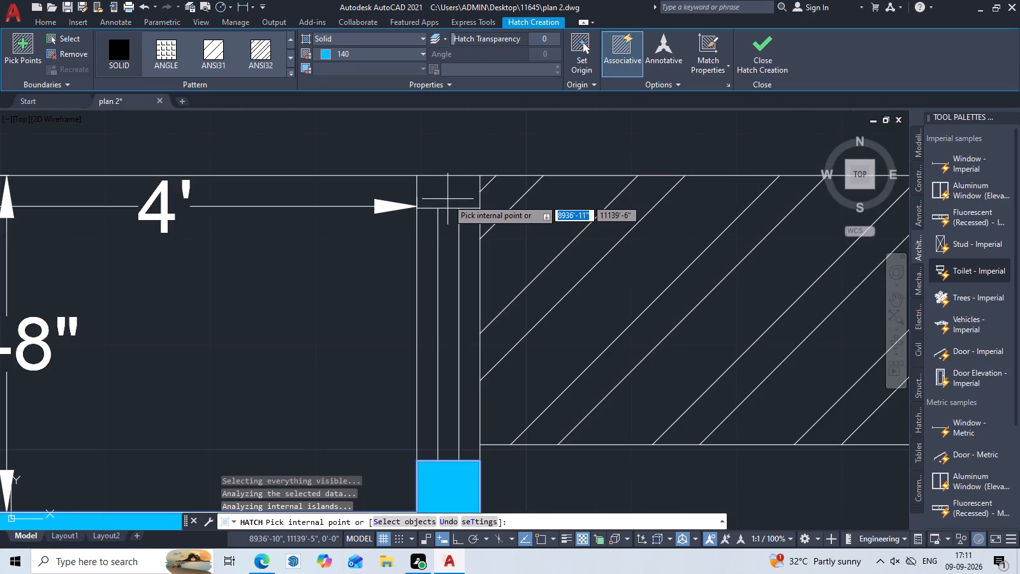
{"action": "left_click", "coordinate": [448, 199]}
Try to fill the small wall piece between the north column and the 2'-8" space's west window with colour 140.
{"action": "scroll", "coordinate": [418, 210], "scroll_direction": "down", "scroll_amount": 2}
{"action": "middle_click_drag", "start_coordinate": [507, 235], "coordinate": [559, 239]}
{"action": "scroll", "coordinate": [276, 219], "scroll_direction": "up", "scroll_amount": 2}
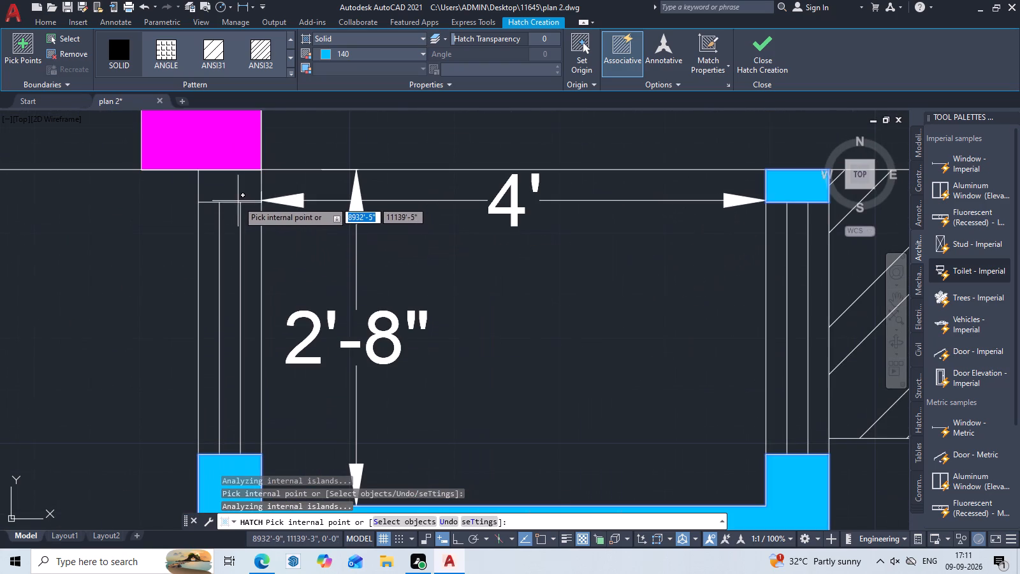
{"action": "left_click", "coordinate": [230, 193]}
Fill both segments of the north exterior wall, either side of the middle column, with the solid colour 140 hatch.
{"action": "scroll", "coordinate": [337, 195], "scroll_direction": "down", "scroll_amount": 2}
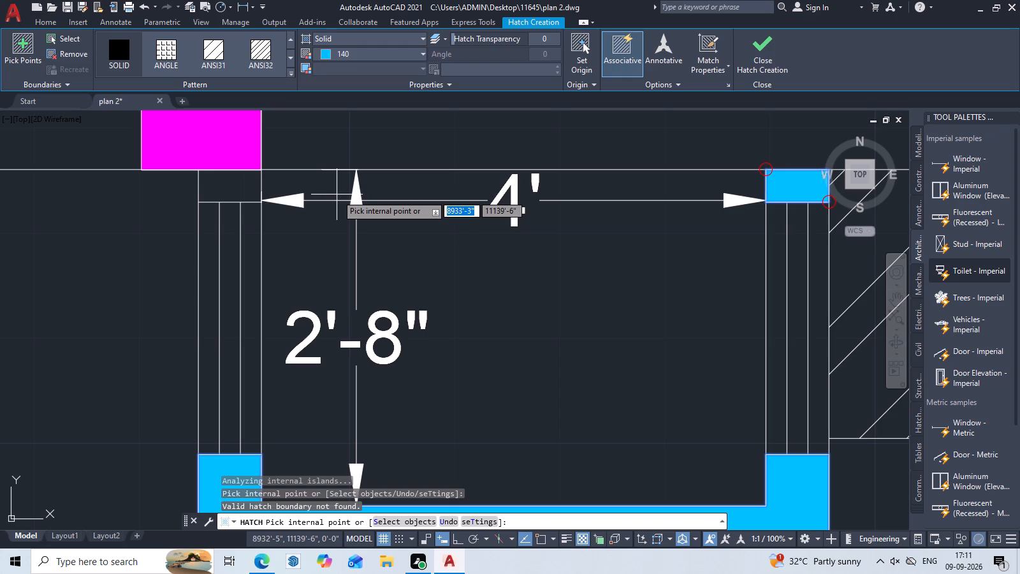
{"action": "left_click", "coordinate": [500, 158]}
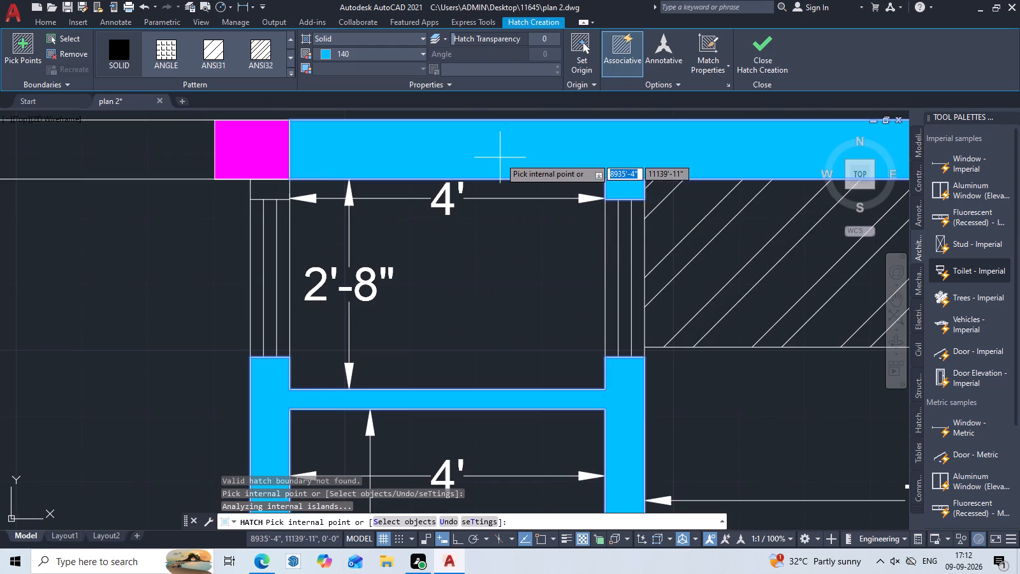
{"action": "scroll", "coordinate": [377, 222], "scroll_direction": "down", "scroll_amount": 4}
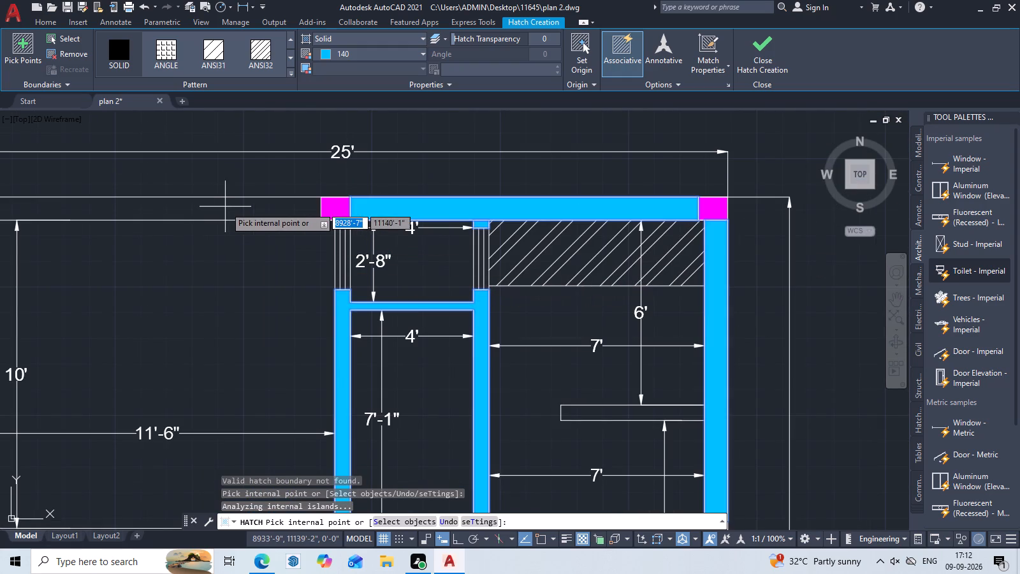
{"action": "left_click", "coordinate": [225, 207]}
Fill the west exterior wall segments alongside the northwest room and the central hall with the solid colour 140 hatch.
{"action": "scroll", "coordinate": [210, 245], "scroll_direction": "down", "scroll_amount": 3}
{"action": "middle_click_drag", "start_coordinate": [229, 291], "coordinate": [405, 276]}
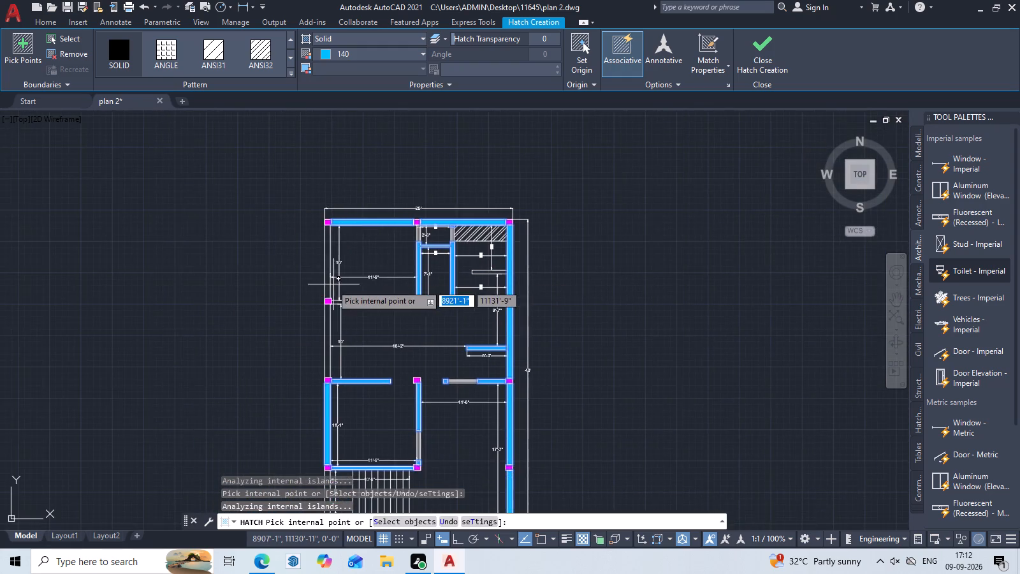
{"action": "scroll", "coordinate": [328, 284], "scroll_direction": "up", "scroll_amount": 3}
{"action": "left_click", "coordinate": [320, 267]}
{"action": "scroll", "coordinate": [409, 341], "scroll_direction": "down", "scroll_amount": 2}
{"action": "middle_click_drag", "start_coordinate": [451, 362], "coordinate": [450, 270]}
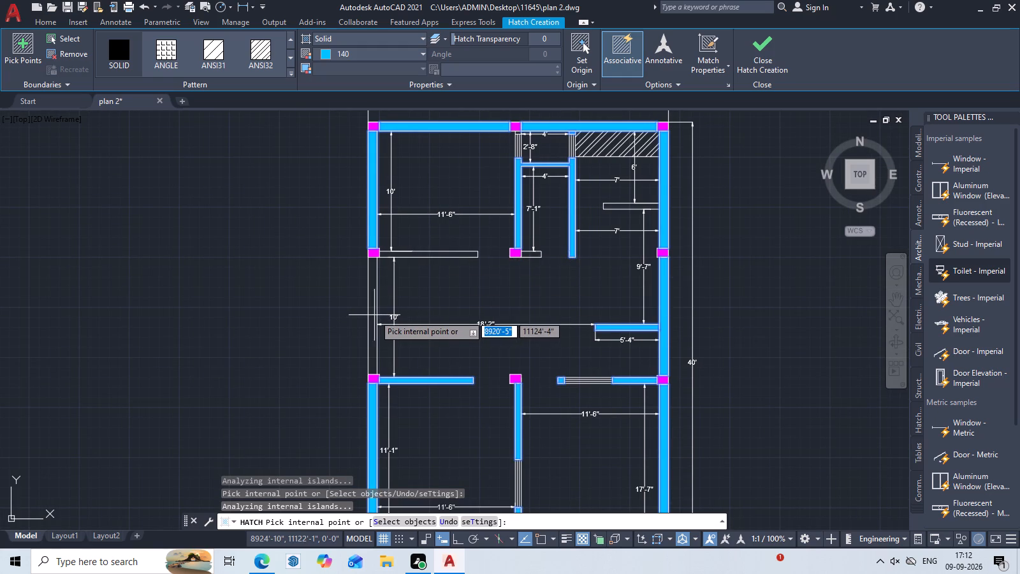
{"action": "double_click", "coordinate": [370, 318]}
Fill the south wall segment below the staircase with colour 140 and end the hatch.
{"action": "scroll", "coordinate": [455, 353], "scroll_direction": "down", "scroll_amount": 3}
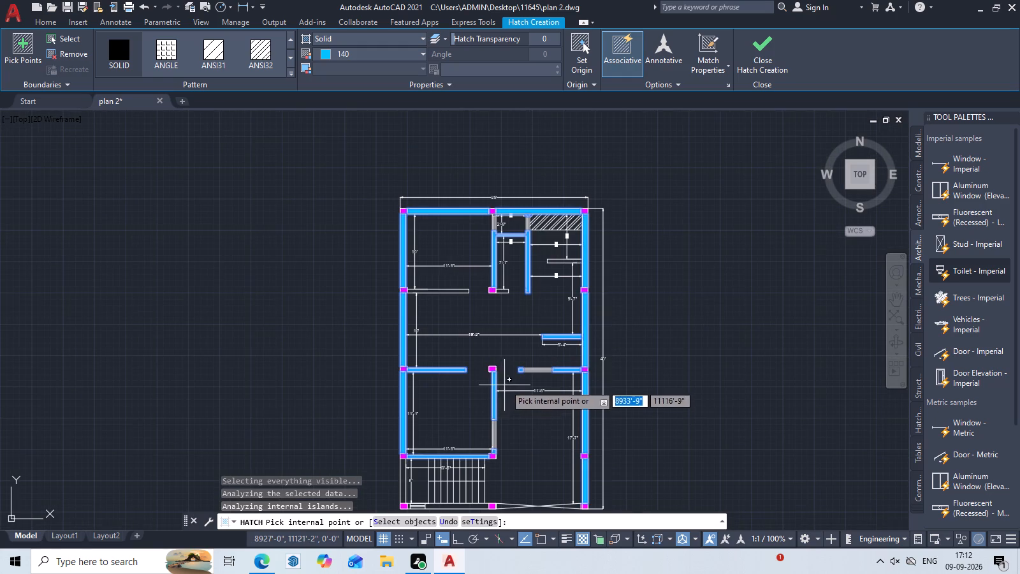
{"action": "middle_click_drag", "start_coordinate": [544, 386], "coordinate": [532, 305]}
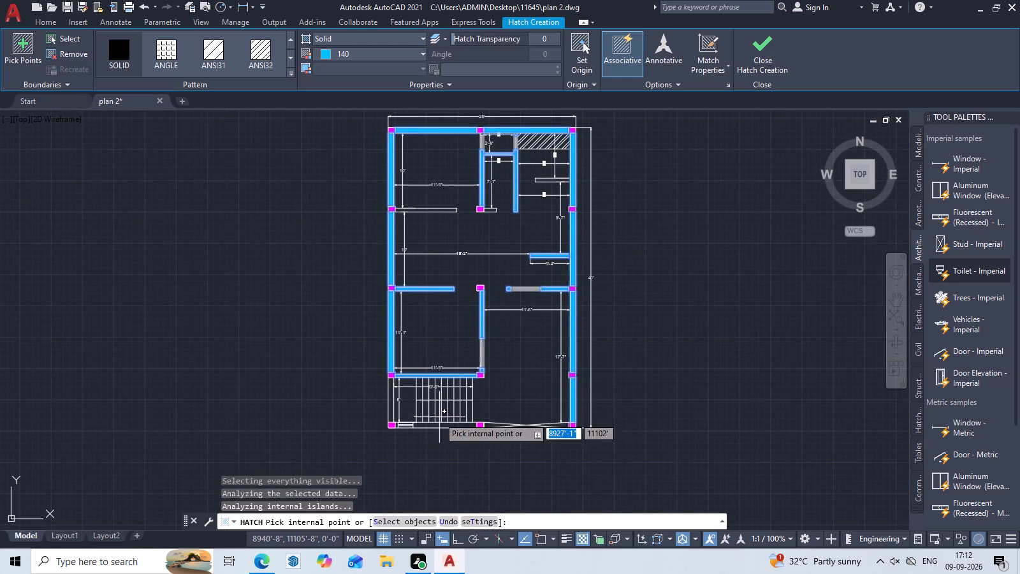
{"action": "left_click", "coordinate": [440, 424]}
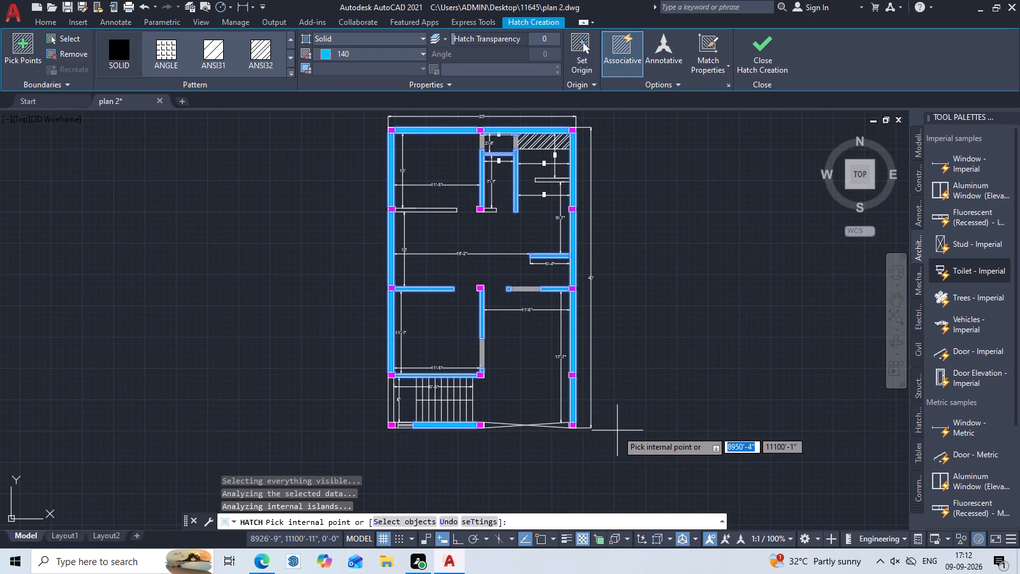
{"action": "key", "text": "Escape"}
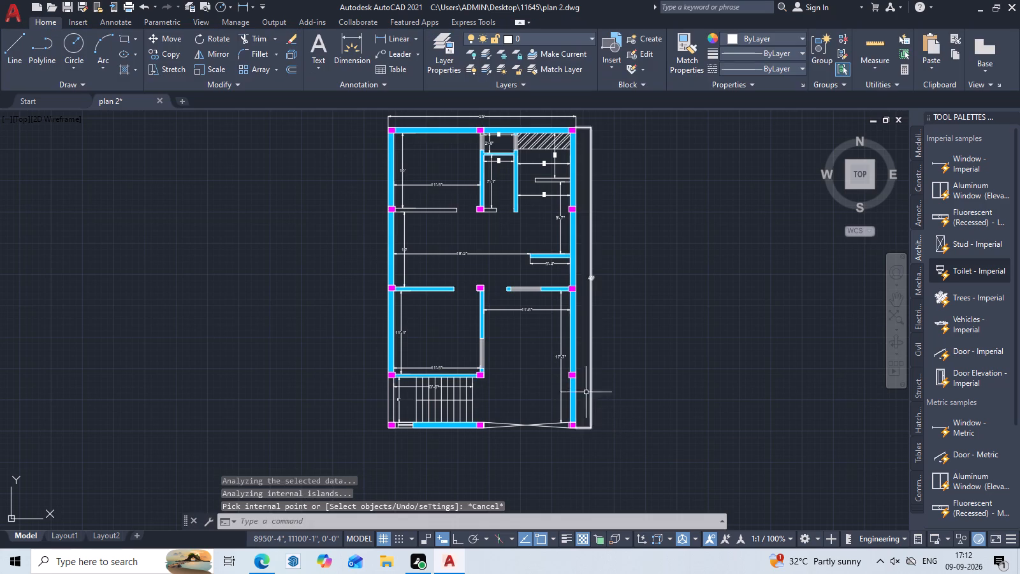
Fill the northwest room's south wall and the short wall stub below the 7'-1" room with the solid colour 140 hatch.
{"action": "scroll", "coordinate": [433, 212], "scroll_direction": "up", "scroll_amount": 1}
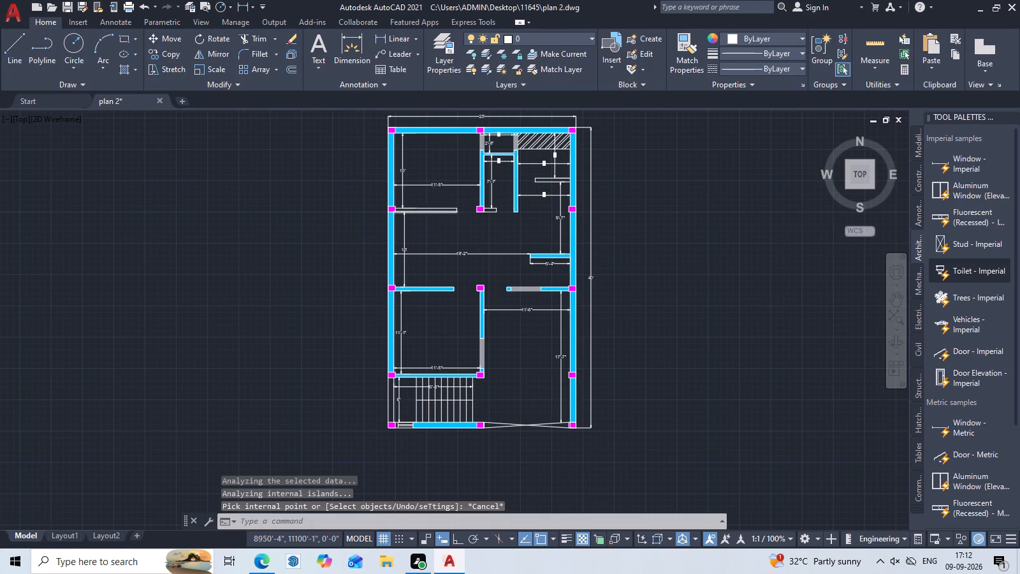
{"action": "scroll", "coordinate": [433, 212], "scroll_direction": "up", "scroll_amount": 2}
{"action": "type", "text": "h"}
{"action": "key", "text": "space"}
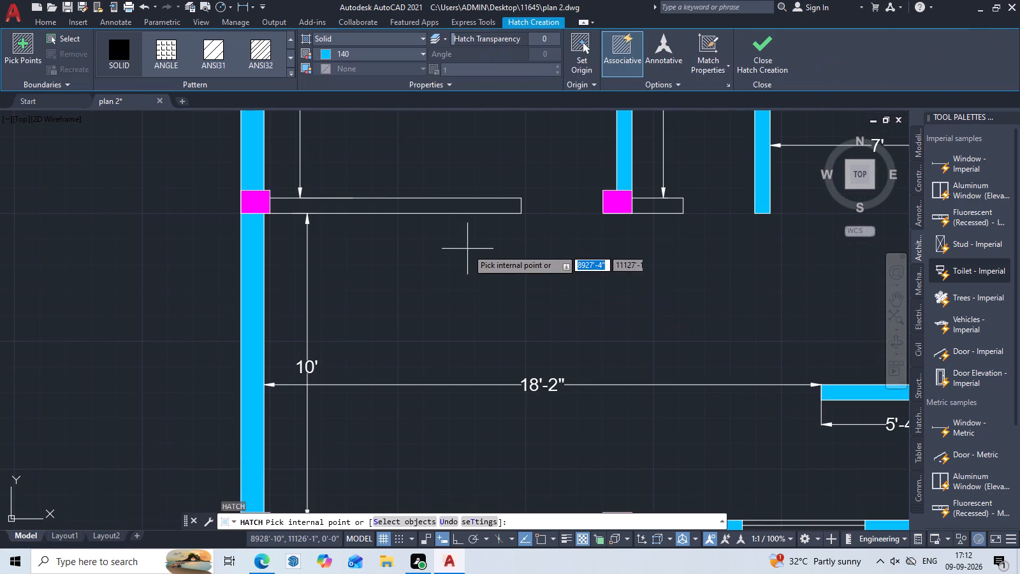
{"action": "left_click", "coordinate": [451, 199]}
{"action": "left_click", "coordinate": [645, 205]}
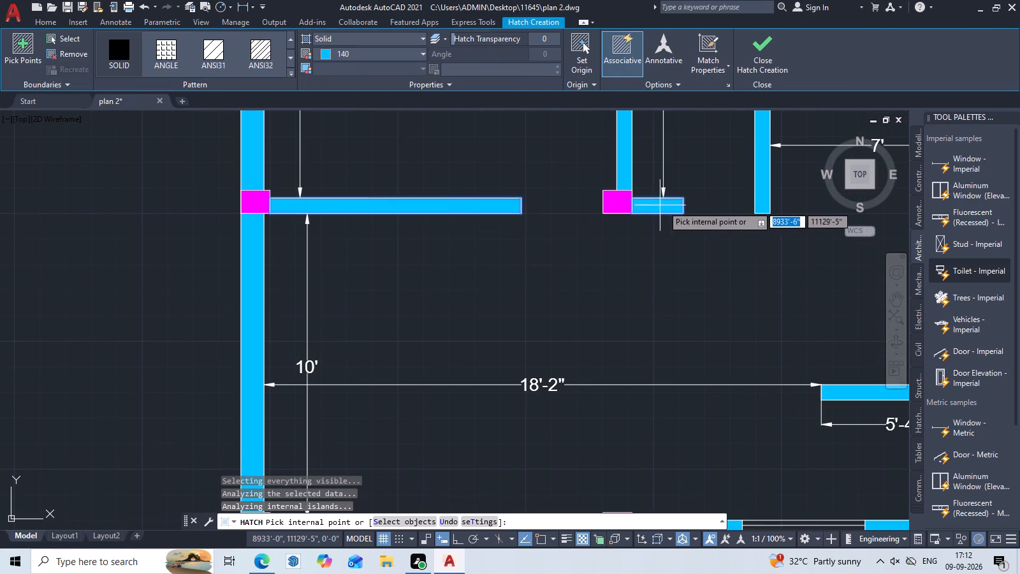
{"action": "key", "text": "Escape"}
Fill the wall stub between the 6' and 9'-7" spaces on the east side with the solid colour 140 hatch.
{"action": "scroll", "coordinate": [688, 224], "scroll_direction": "down", "scroll_amount": 5}
{"action": "middle_click_drag", "start_coordinate": [691, 256], "coordinate": [510, 301]}
{"action": "scroll", "coordinate": [500, 305], "scroll_direction": "up", "scroll_amount": 2}
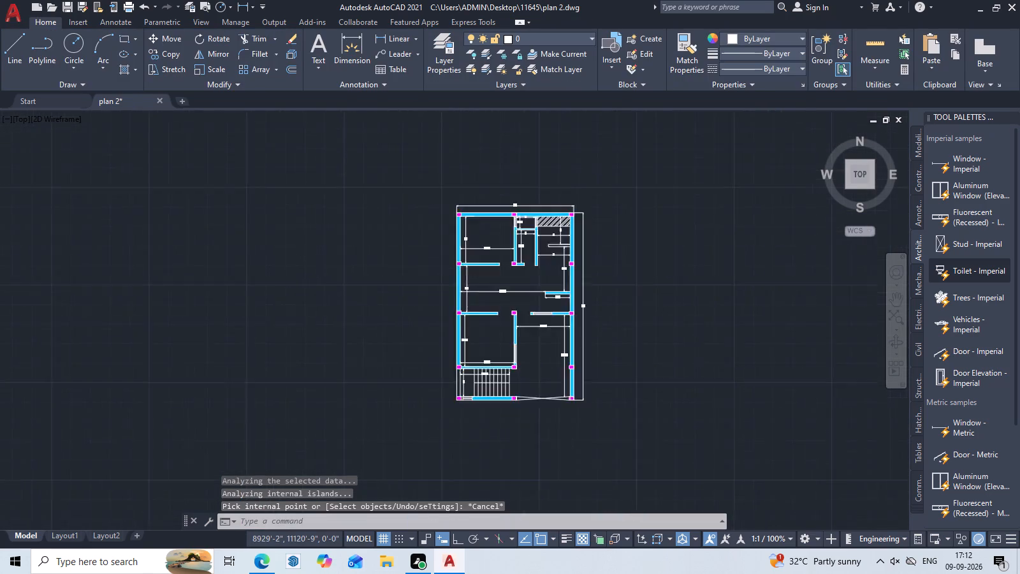
{"action": "scroll", "coordinate": [500, 305], "scroll_direction": "up", "scroll_amount": 1}
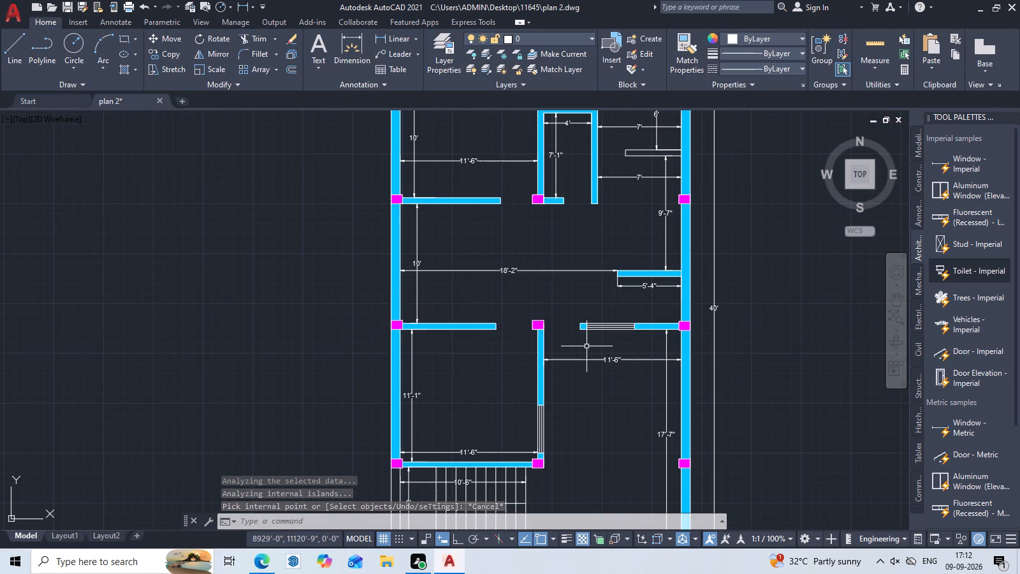
{"action": "middle_click_drag", "start_coordinate": [588, 210], "coordinate": [506, 255]}
{"action": "scroll", "coordinate": [530, 232], "scroll_direction": "up", "scroll_amount": 2}
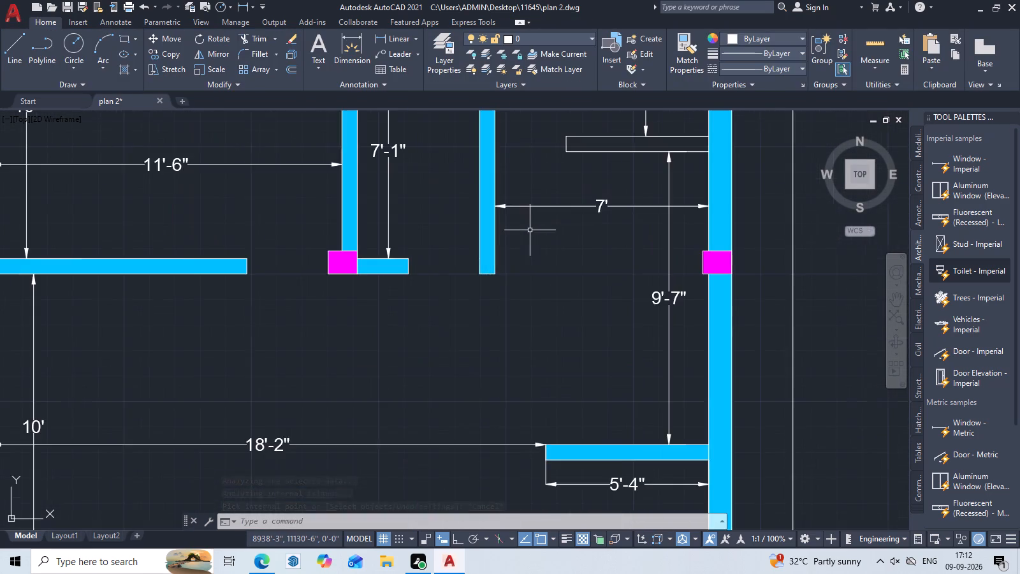
{"action": "scroll", "coordinate": [530, 231], "scroll_direction": "down", "scroll_amount": 1}
{"action": "middle_click_drag", "start_coordinate": [553, 258], "coordinate": [479, 342]}
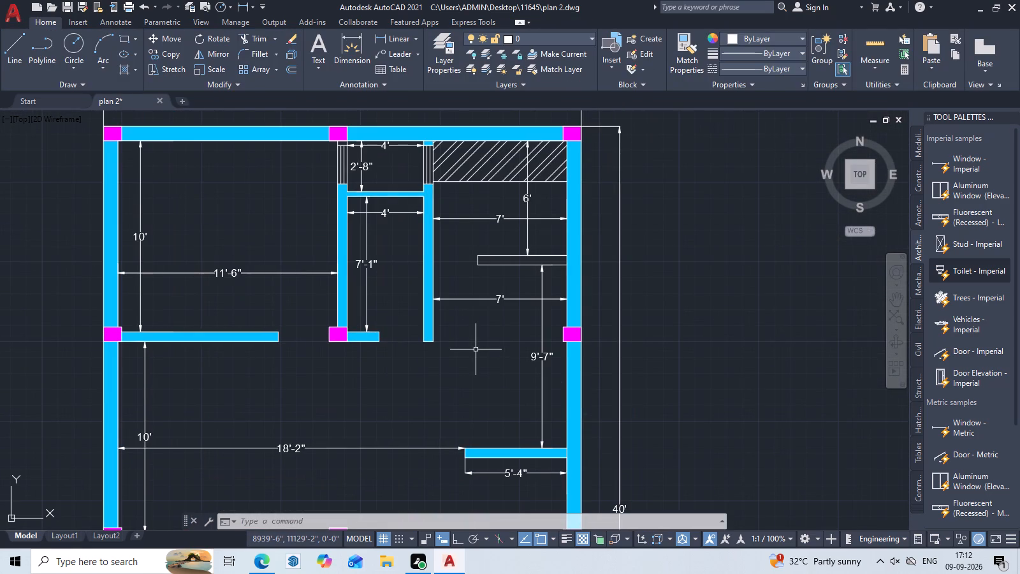
{"action": "type", "text": "h"}
{"action": "key", "text": "space"}
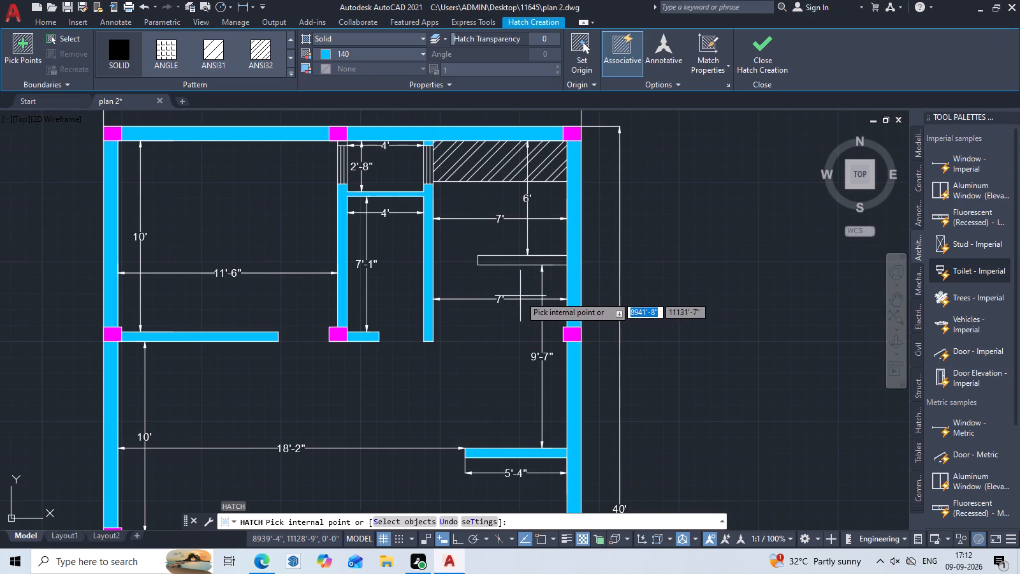
{"action": "left_click", "coordinate": [532, 263]}
{"action": "key", "text": "Escape"}
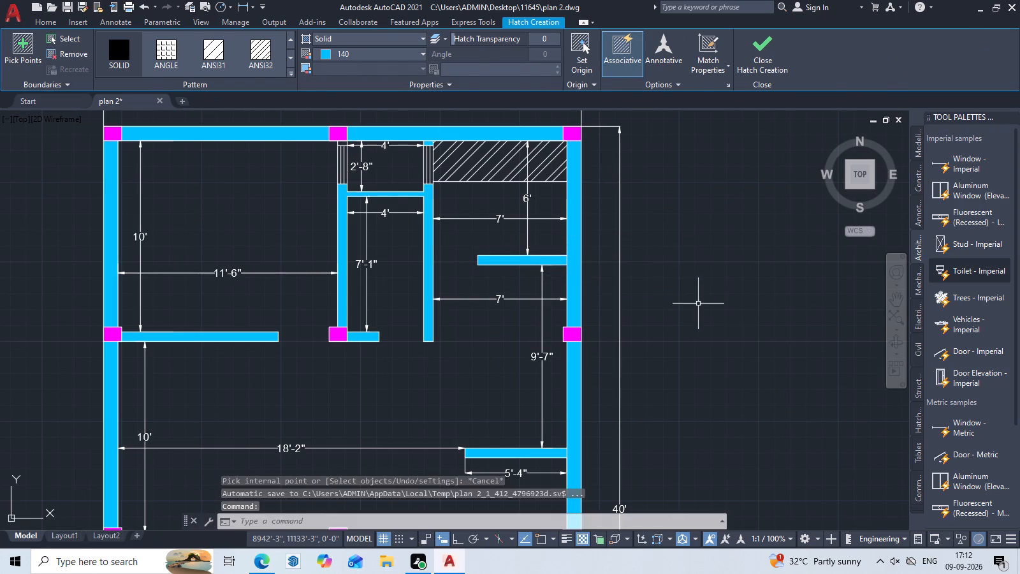
Examine the filled walls and dimensions across the floor plan.
{"action": "scroll", "coordinate": [663, 291], "scroll_direction": "down", "scroll_amount": 3}
{"action": "middle_click_drag", "start_coordinate": [673, 340], "coordinate": [594, 221]}
{"action": "scroll", "coordinate": [490, 246], "scroll_direction": "up", "scroll_amount": 2}
{"action": "middle_click_drag", "start_coordinate": [514, 267], "coordinate": [379, 363]}
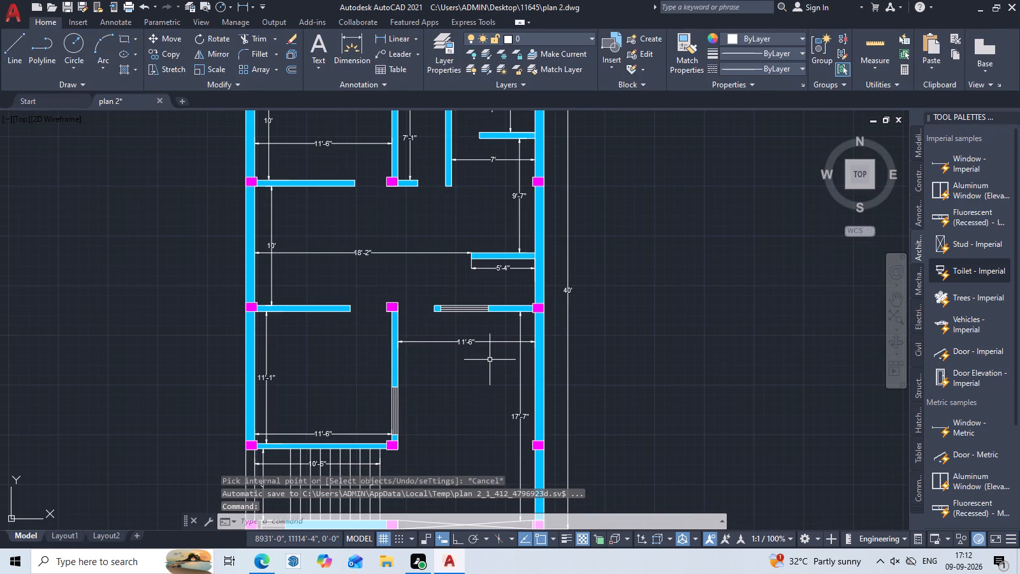
{"action": "middle_click_drag", "start_coordinate": [341, 236], "coordinate": [372, 355]}
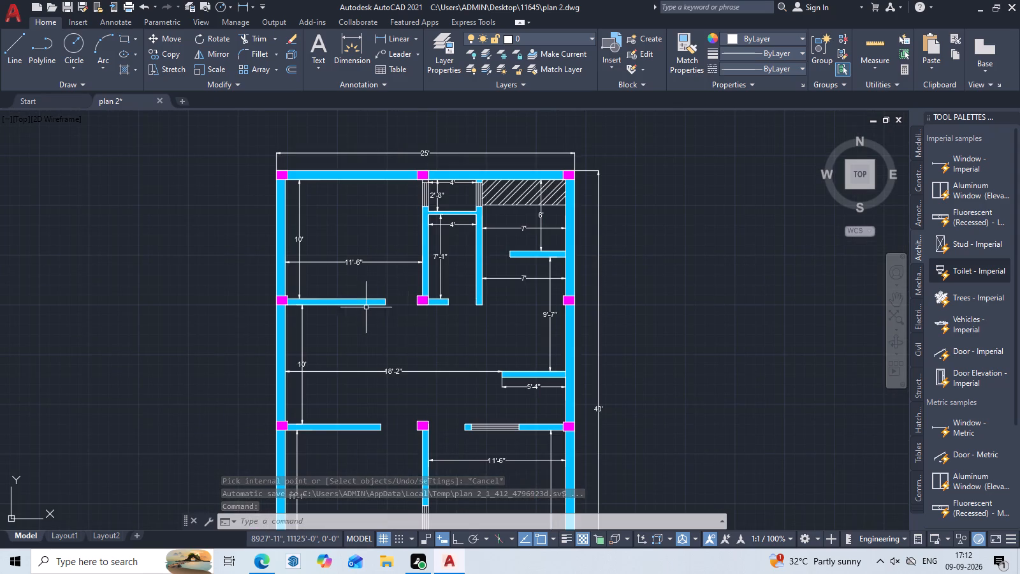
{"action": "scroll", "coordinate": [362, 291], "scroll_direction": "up", "scroll_amount": 3}
{"action": "scroll", "coordinate": [362, 290], "scroll_direction": "down", "scroll_amount": 3}
{"action": "middle_click_drag", "start_coordinate": [368, 321], "coordinate": [374, 386]}
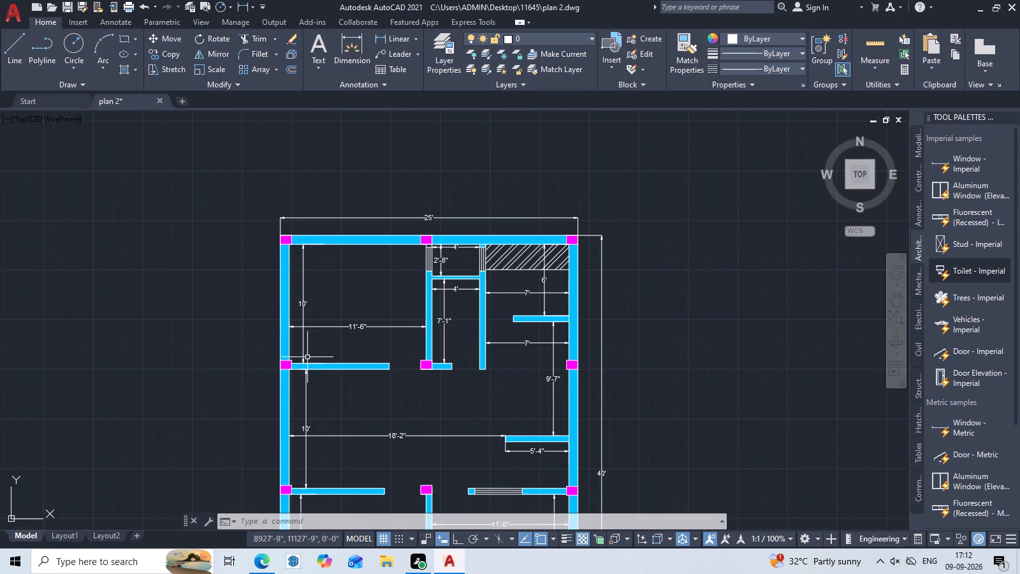
Modify the Standard dimension style, setting its text colour to Red.
{"action": "type", "text": "d"}
{"action": "key", "text": "space"}
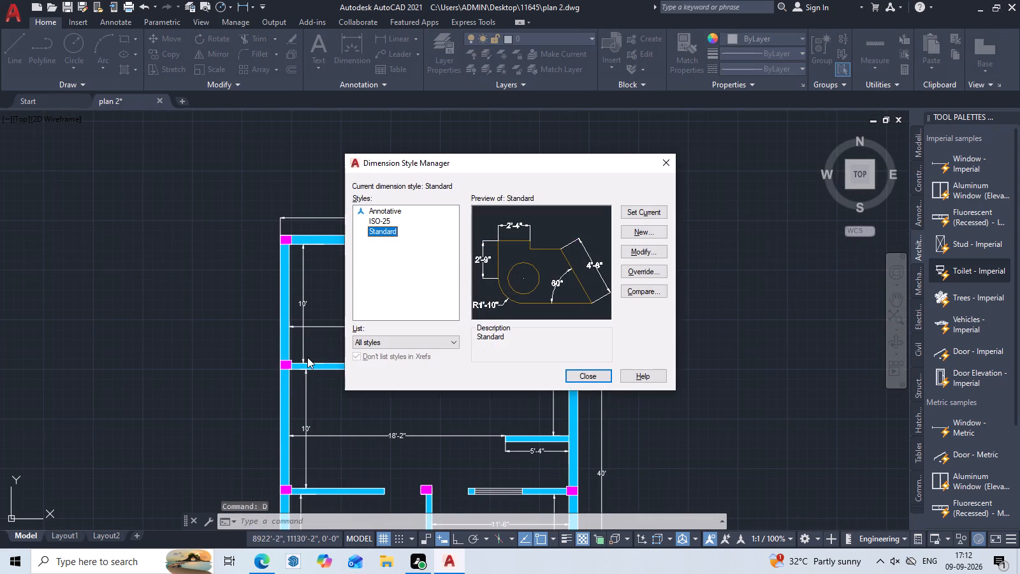
{"action": "double_click", "coordinate": [652, 248]}
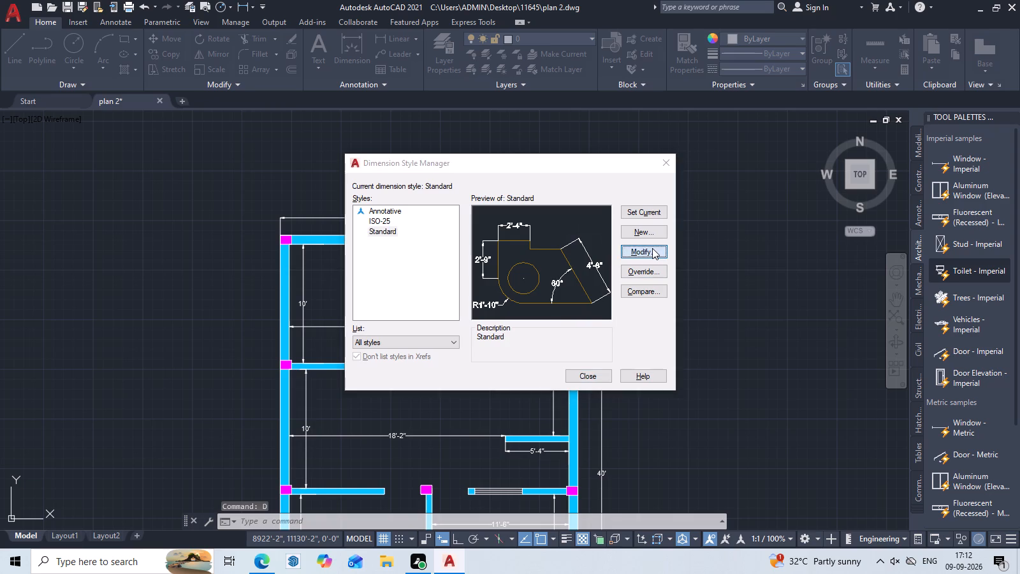
{"action": "left_click", "coordinate": [446, 134]}
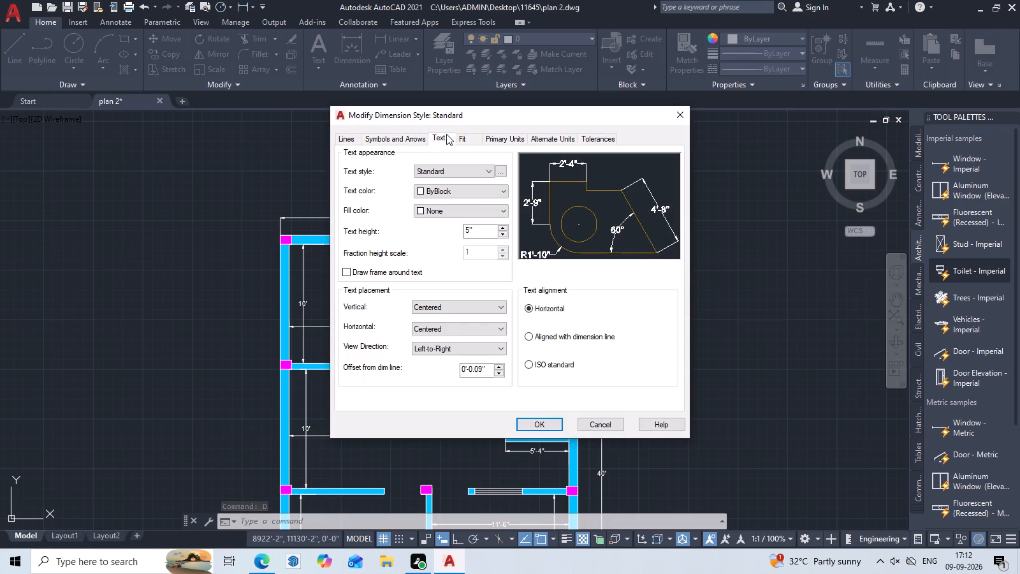
{"action": "left_click", "coordinate": [424, 193]}
{"action": "left_click", "coordinate": [443, 224]}
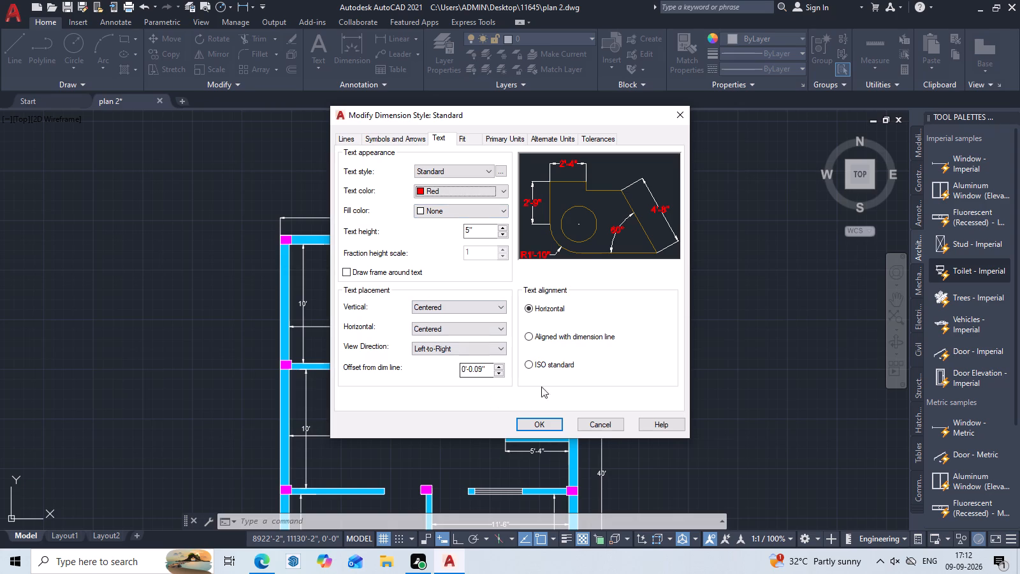
Set the Standard style's dimension line colour to Red.
{"action": "left_click", "coordinate": [375, 140]}
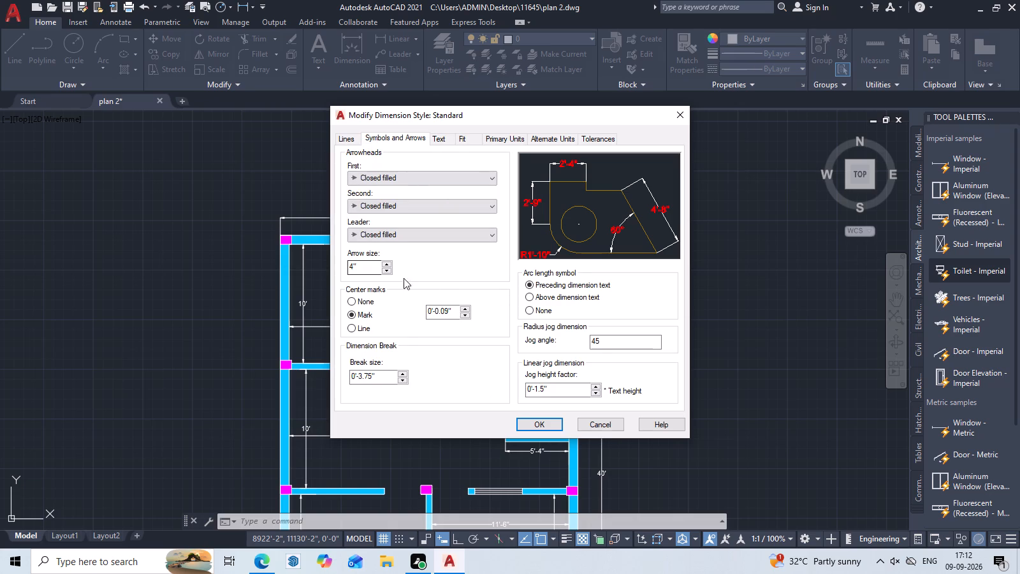
{"action": "double_click", "coordinate": [348, 141]}
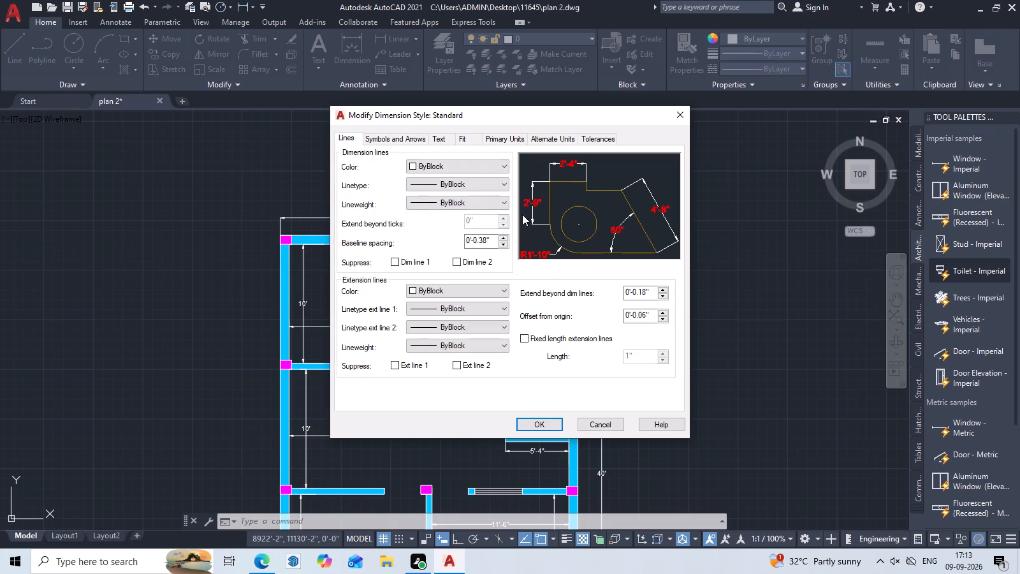
{"action": "left_click", "coordinate": [411, 165]}
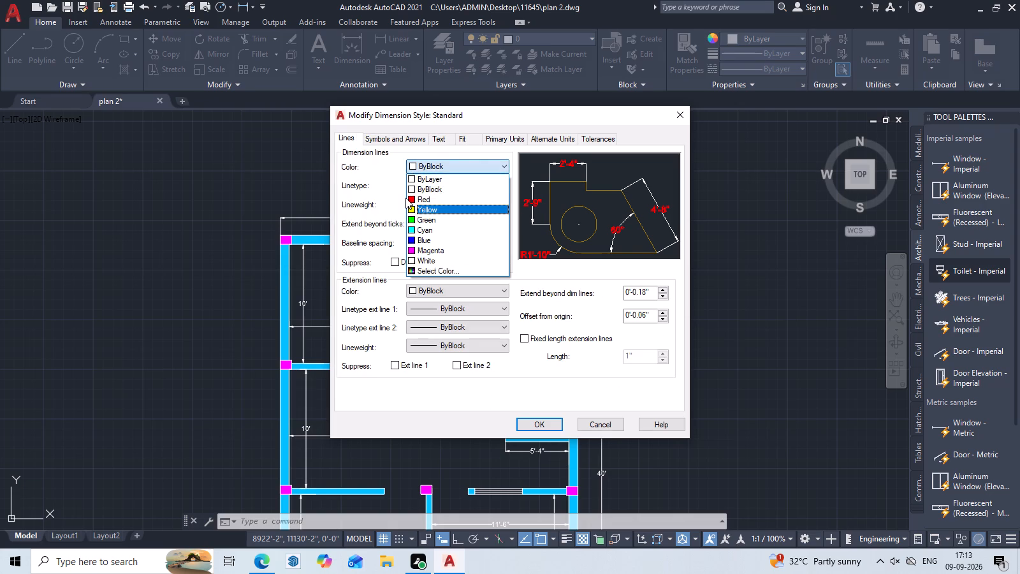
{"action": "left_click", "coordinate": [407, 198]}
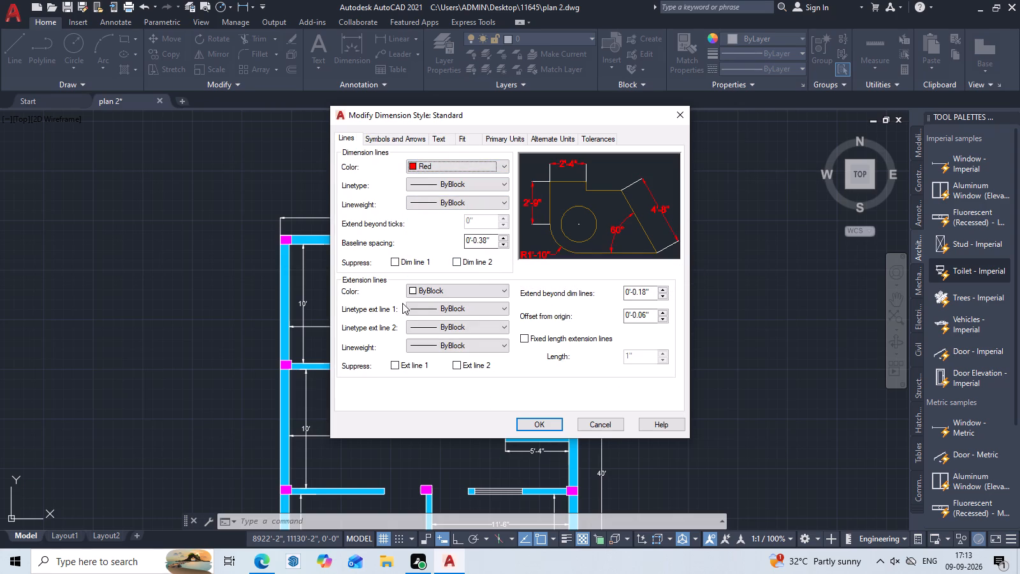
Try Red as the Standard style's extension line colour, and set it to ByLayer instead.
{"action": "left_click", "coordinate": [414, 290]}
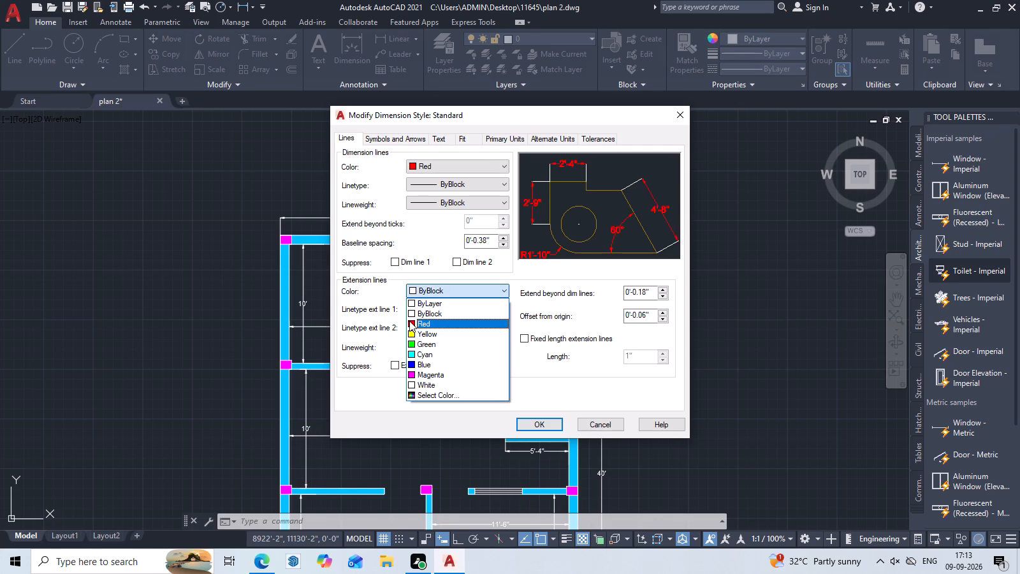
{"action": "left_click", "coordinate": [409, 321]}
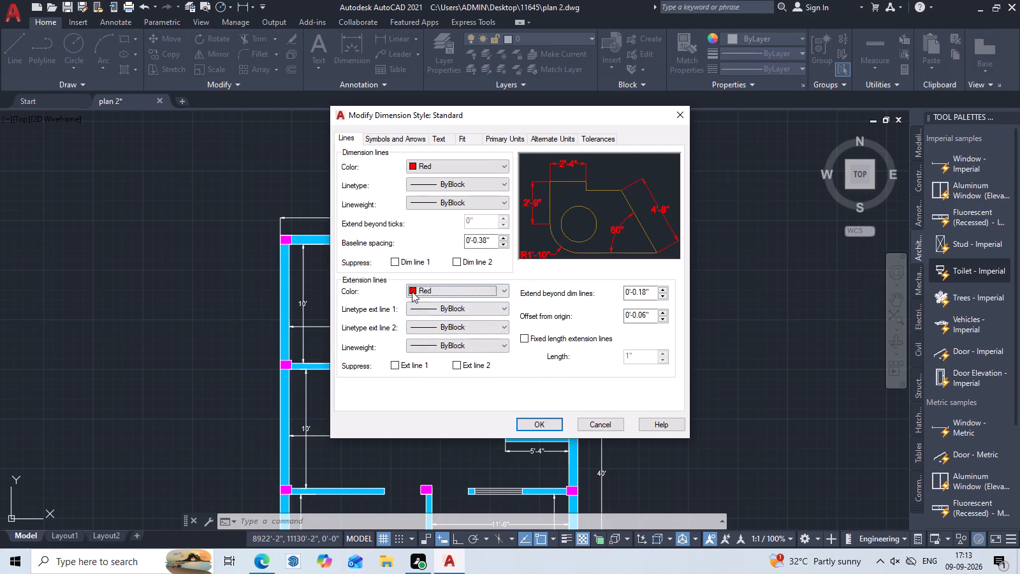
{"action": "left_click", "coordinate": [412, 291]}
{"action": "left_click", "coordinate": [412, 305]}
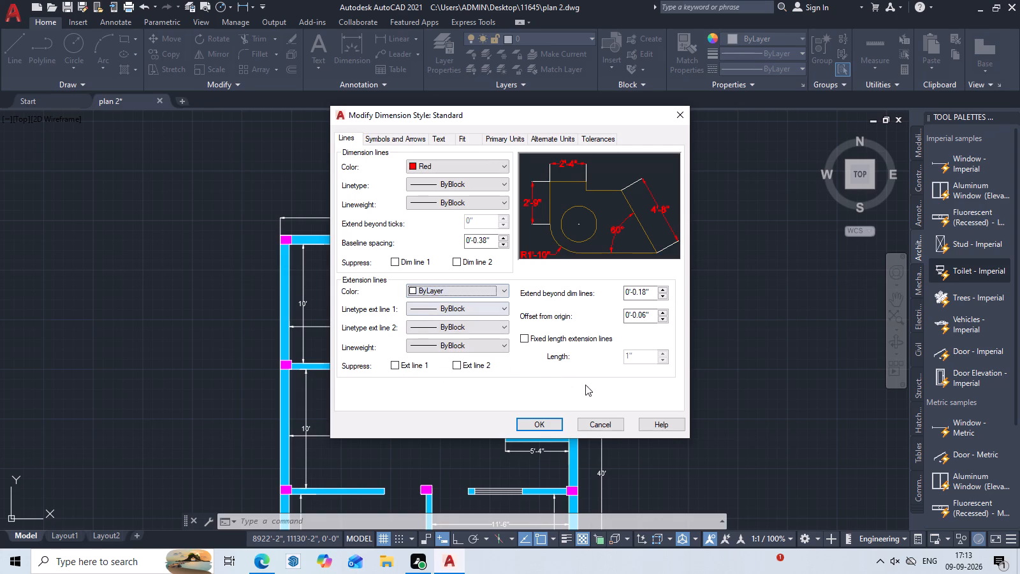
Apply the Standard dimension style's colour changes to the drawing and finish editing dimension styles.
{"action": "left_click", "coordinate": [535, 425]}
{"action": "left_click", "coordinate": [582, 381]}
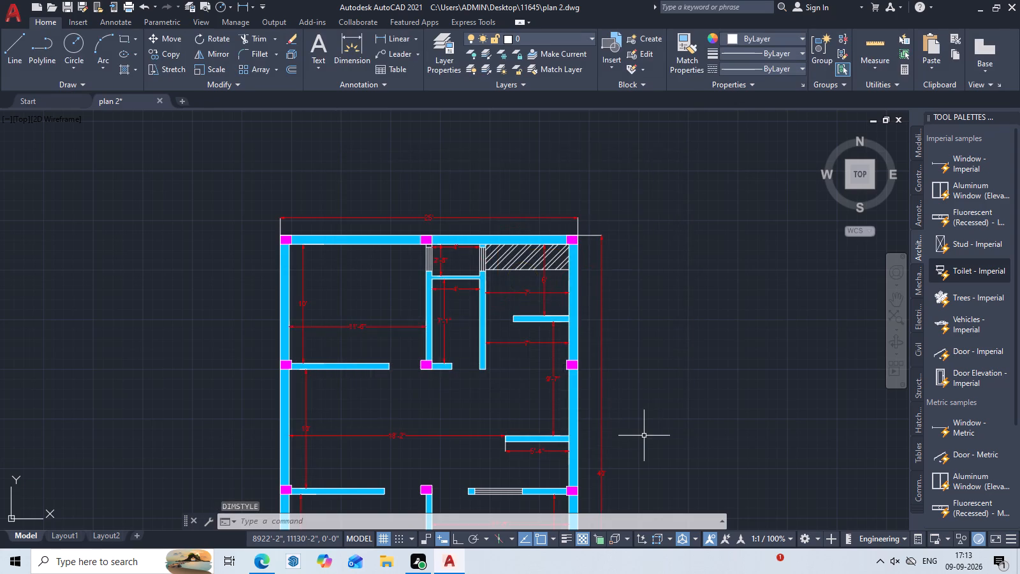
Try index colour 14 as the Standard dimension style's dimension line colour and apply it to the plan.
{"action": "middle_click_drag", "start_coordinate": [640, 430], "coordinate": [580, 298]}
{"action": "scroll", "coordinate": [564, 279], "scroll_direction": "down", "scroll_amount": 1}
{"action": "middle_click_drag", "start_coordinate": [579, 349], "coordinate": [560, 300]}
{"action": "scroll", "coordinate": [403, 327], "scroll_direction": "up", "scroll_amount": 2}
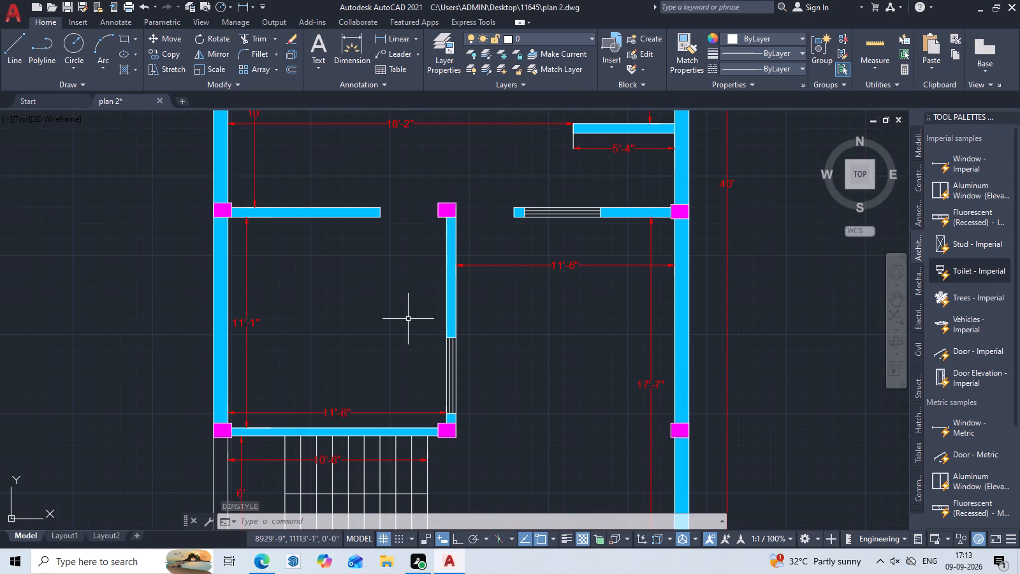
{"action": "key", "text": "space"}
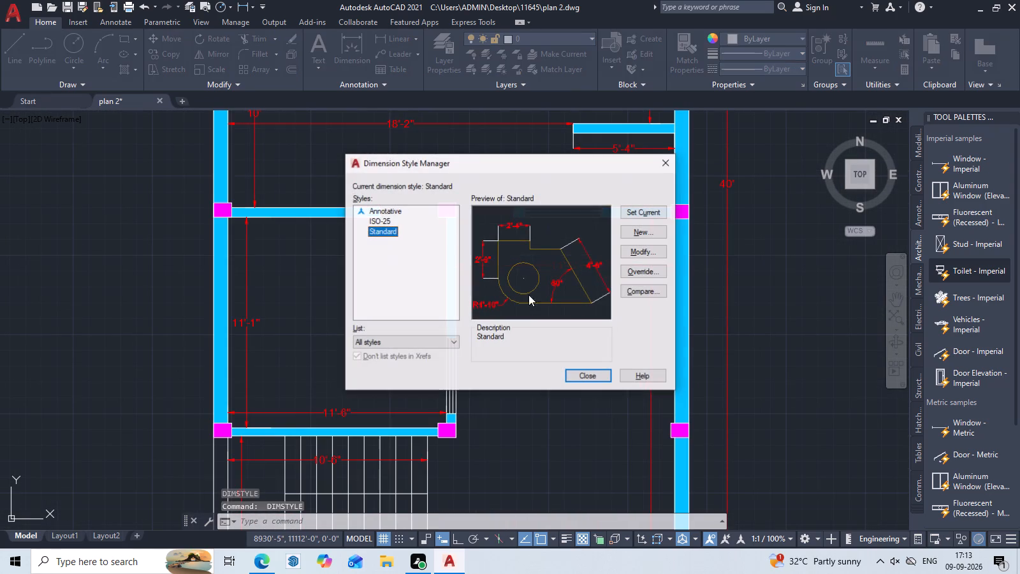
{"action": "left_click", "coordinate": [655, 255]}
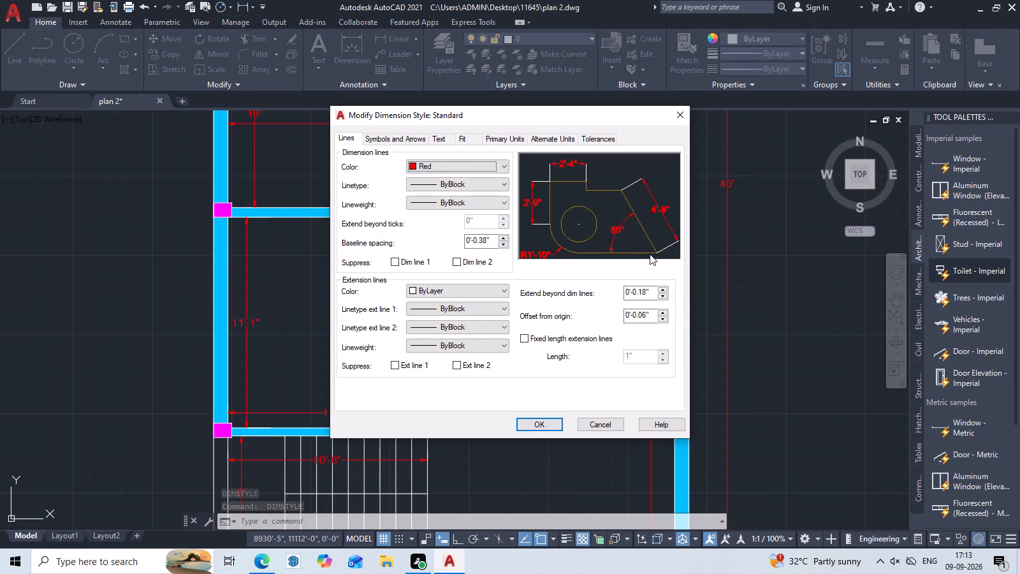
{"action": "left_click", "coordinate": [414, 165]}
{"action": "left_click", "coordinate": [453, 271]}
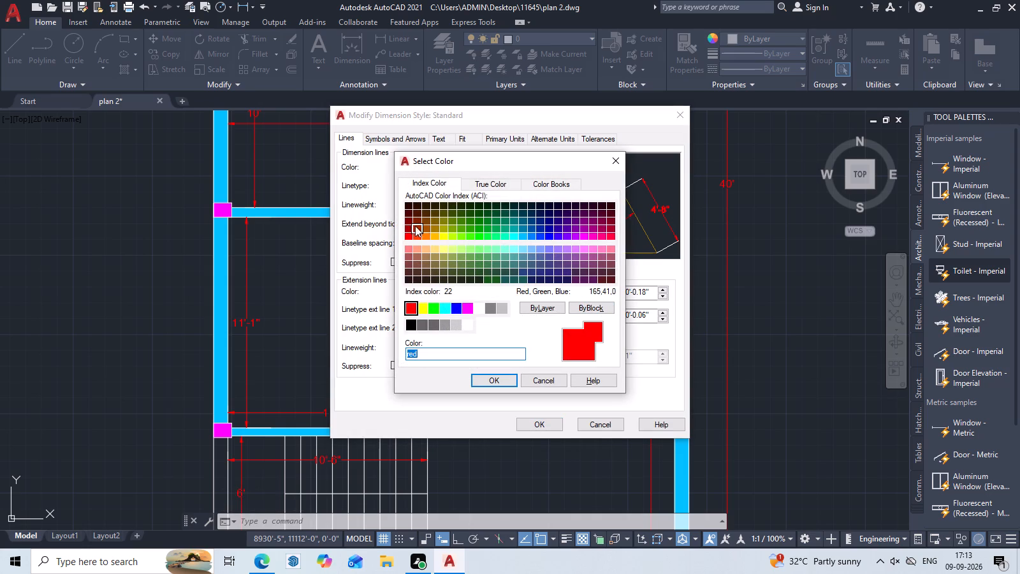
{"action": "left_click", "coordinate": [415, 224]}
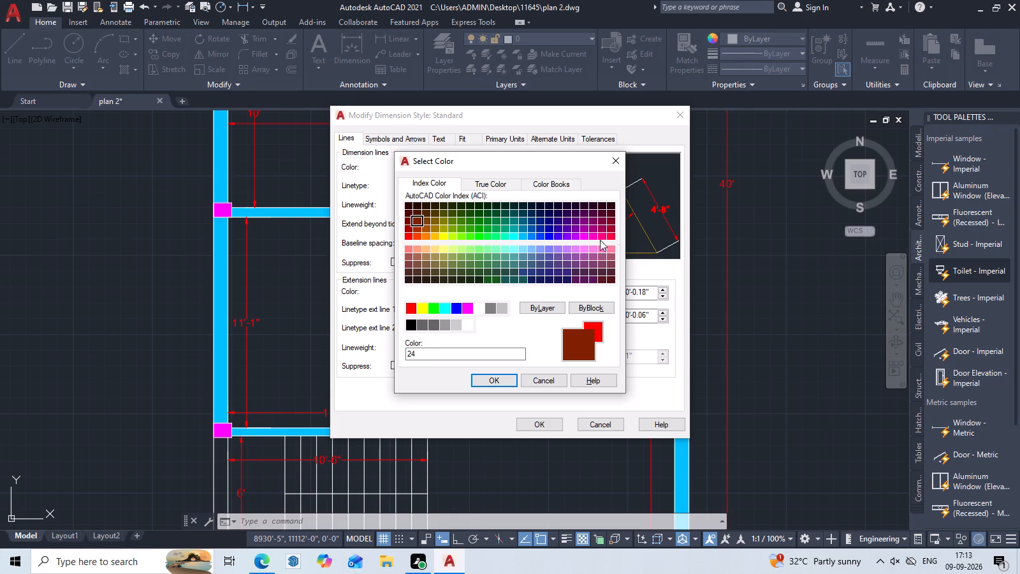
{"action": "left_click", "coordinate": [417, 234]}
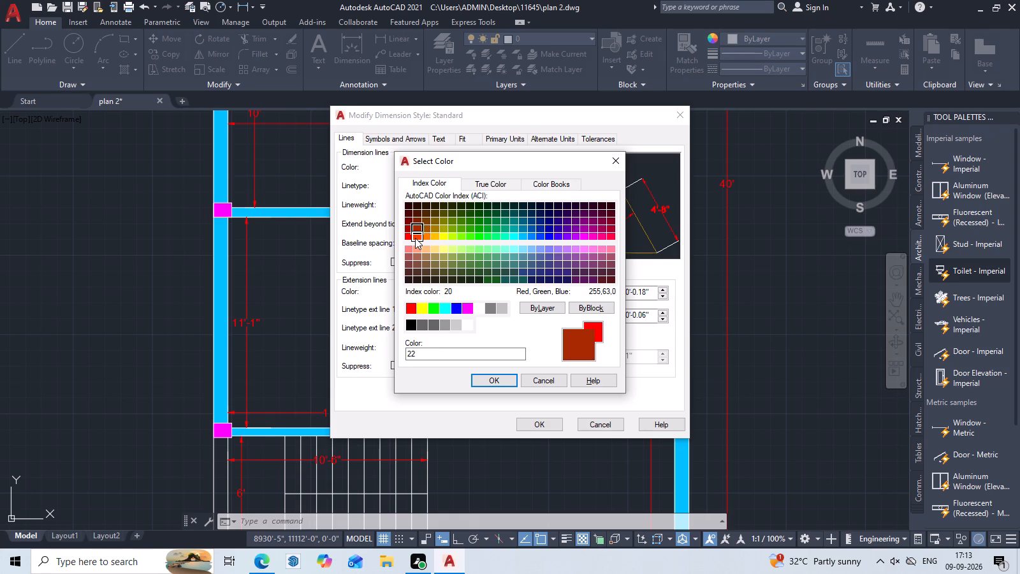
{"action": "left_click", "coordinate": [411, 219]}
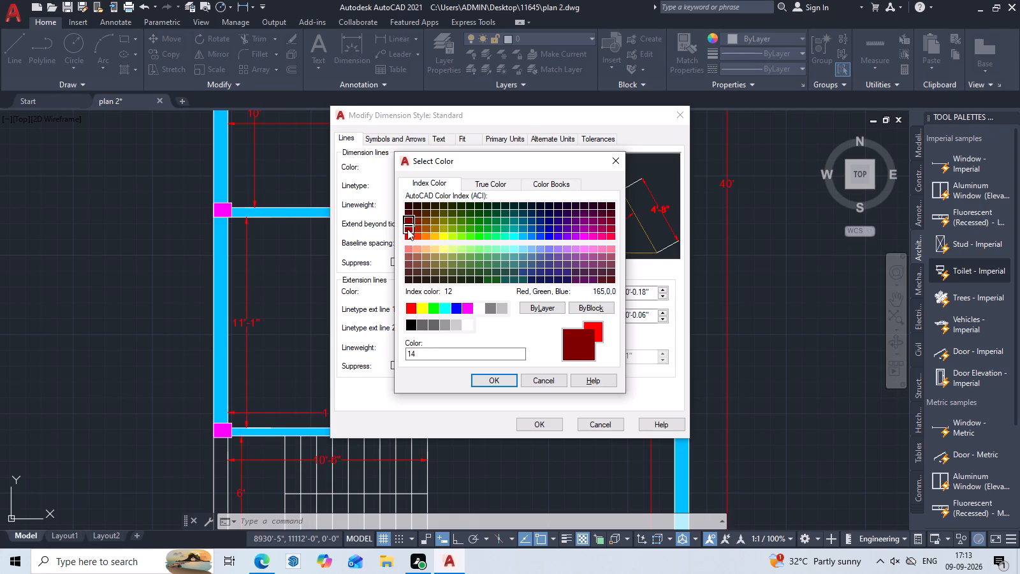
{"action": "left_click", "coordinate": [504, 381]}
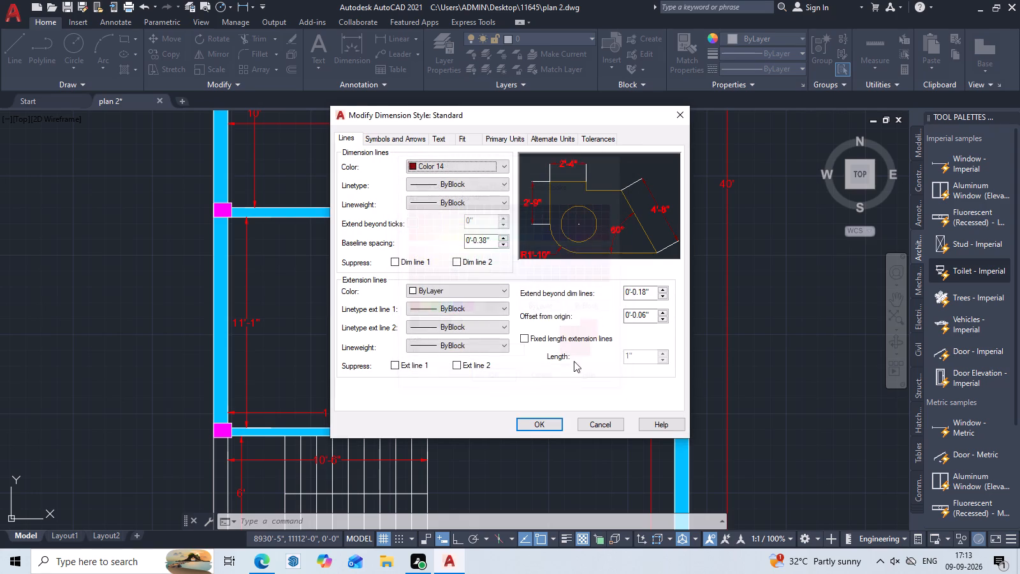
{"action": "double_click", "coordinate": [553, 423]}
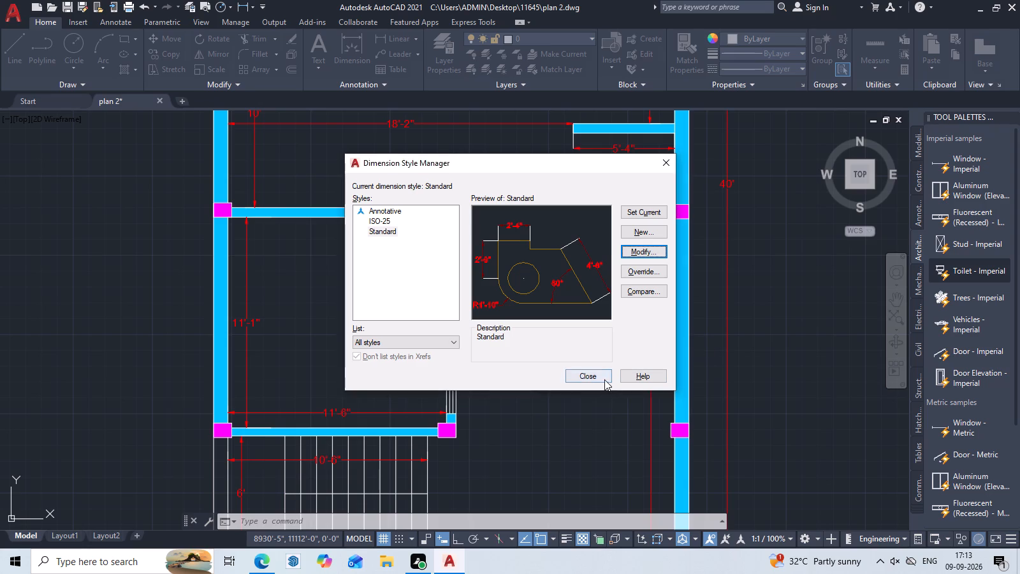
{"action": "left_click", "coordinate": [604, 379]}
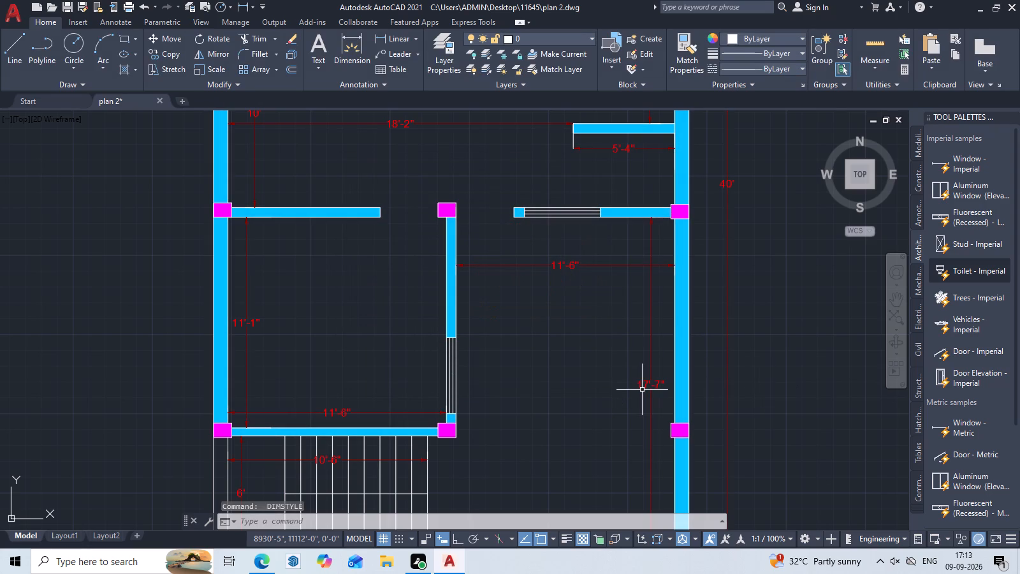
Set the Standard dimension style's dimension line colour to Red and apply it to the plan.
{"action": "key", "text": "space"}
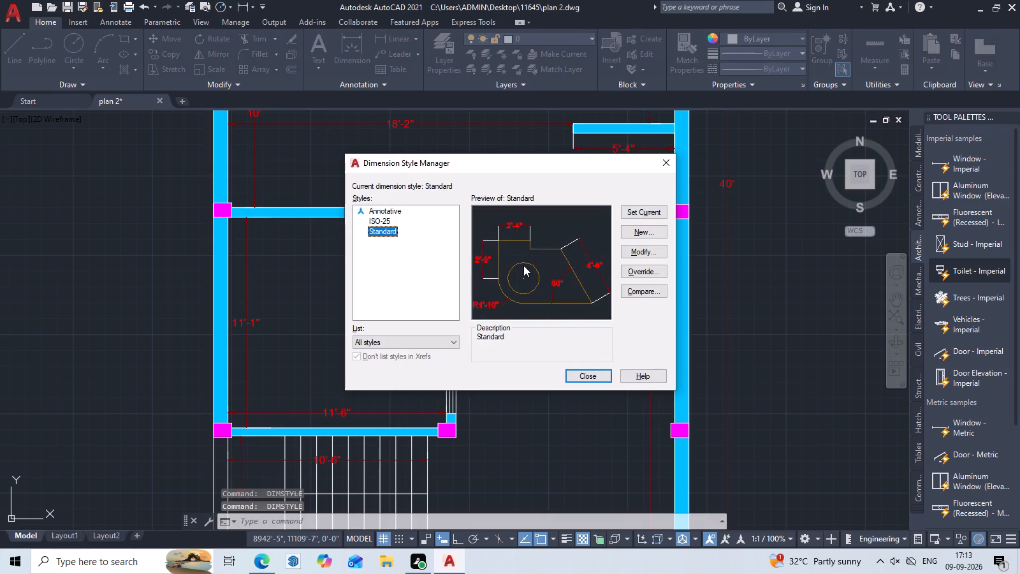
{"action": "left_click", "coordinate": [639, 253]}
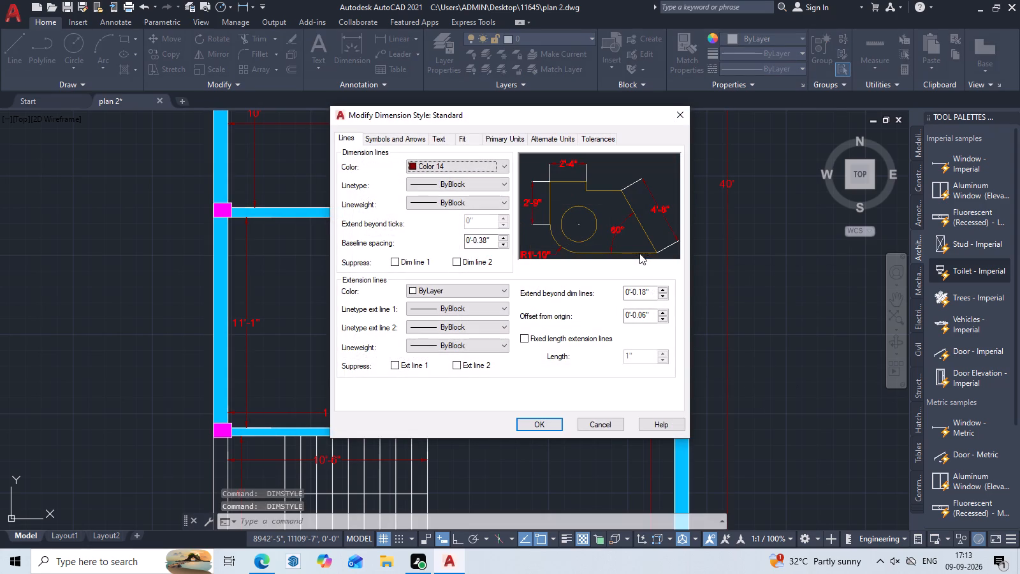
{"action": "left_click", "coordinate": [412, 165]}
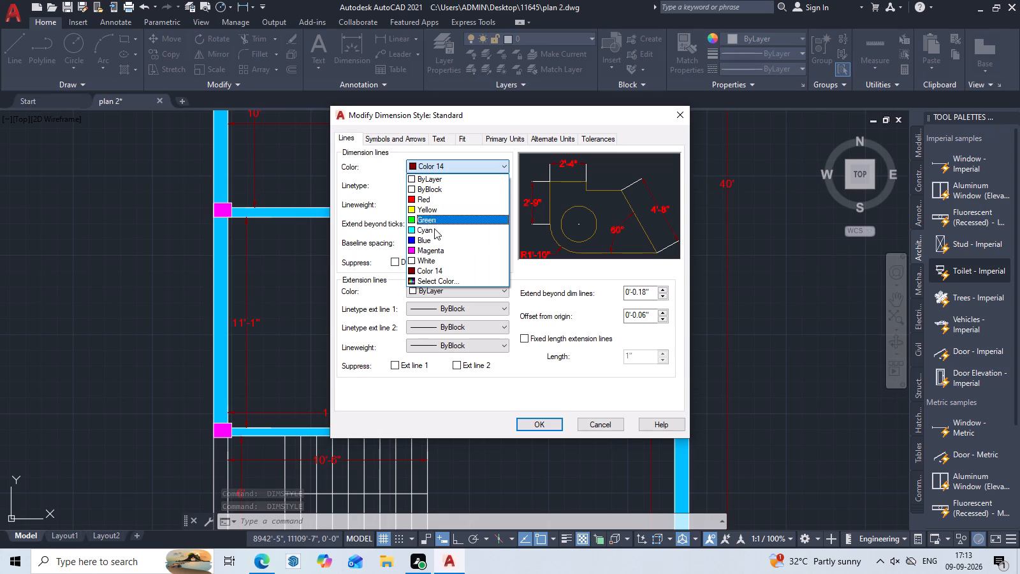
{"action": "left_click", "coordinate": [425, 201]}
{"action": "left_click", "coordinate": [546, 422]}
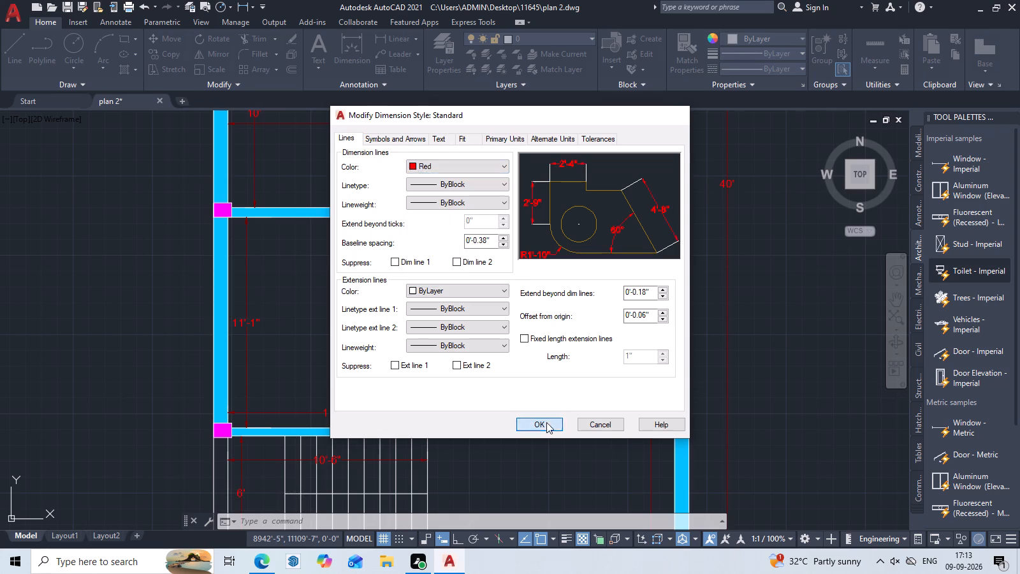
{"action": "left_click", "coordinate": [590, 372]}
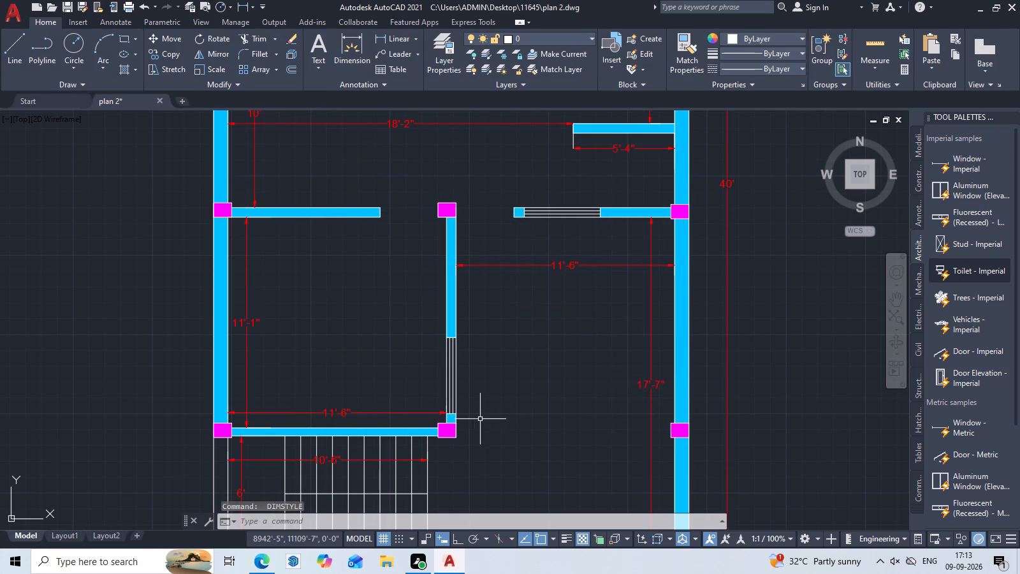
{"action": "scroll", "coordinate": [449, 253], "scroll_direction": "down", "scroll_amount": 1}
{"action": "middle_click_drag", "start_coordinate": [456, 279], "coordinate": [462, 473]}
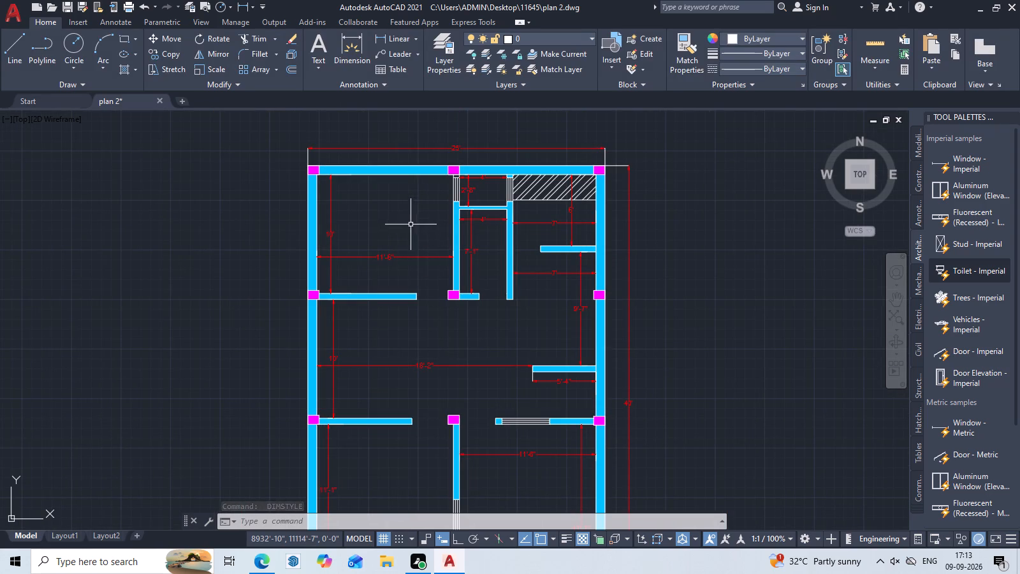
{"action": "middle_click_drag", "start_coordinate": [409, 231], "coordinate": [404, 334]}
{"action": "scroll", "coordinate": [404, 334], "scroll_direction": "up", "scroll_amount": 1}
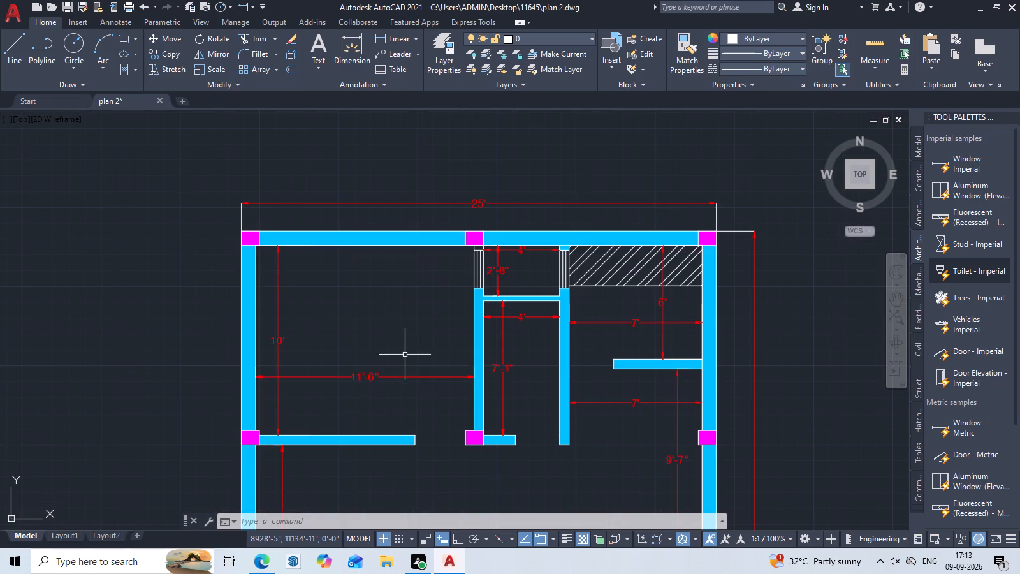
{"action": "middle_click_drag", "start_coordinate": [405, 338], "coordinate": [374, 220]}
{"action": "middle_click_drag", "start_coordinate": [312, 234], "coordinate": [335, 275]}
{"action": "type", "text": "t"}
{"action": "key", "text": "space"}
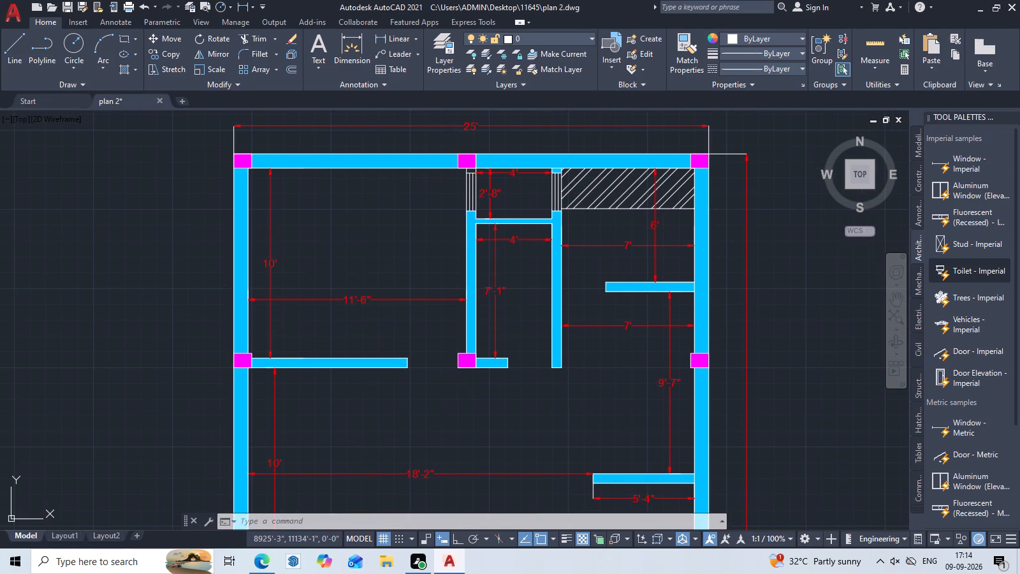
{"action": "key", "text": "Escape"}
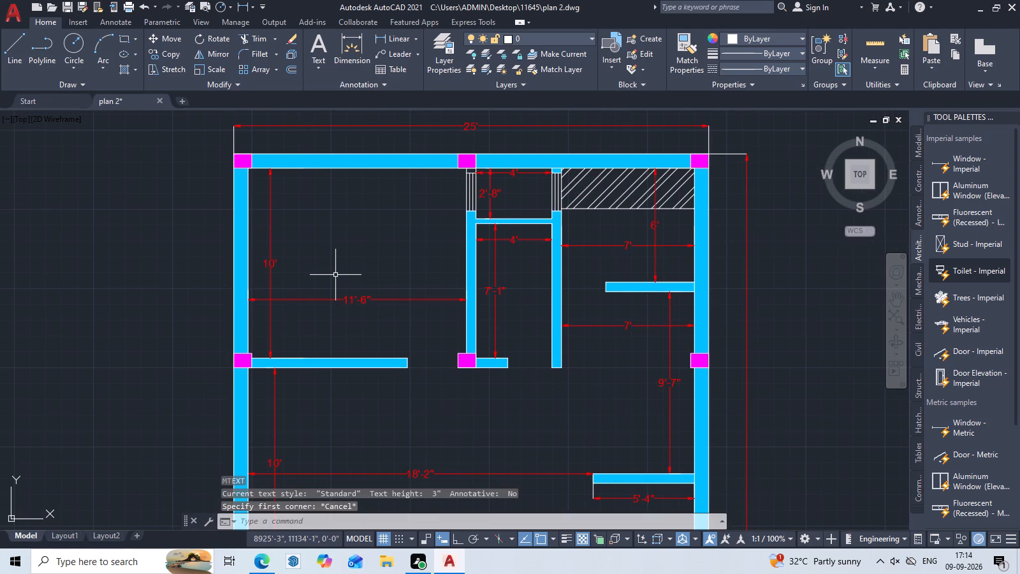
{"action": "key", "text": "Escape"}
Set the Standard text style's height to 5" and make the style current.
{"action": "key", "text": "s"}
{"action": "type", "text": "ty"}
{"action": "key", "text": "space"}
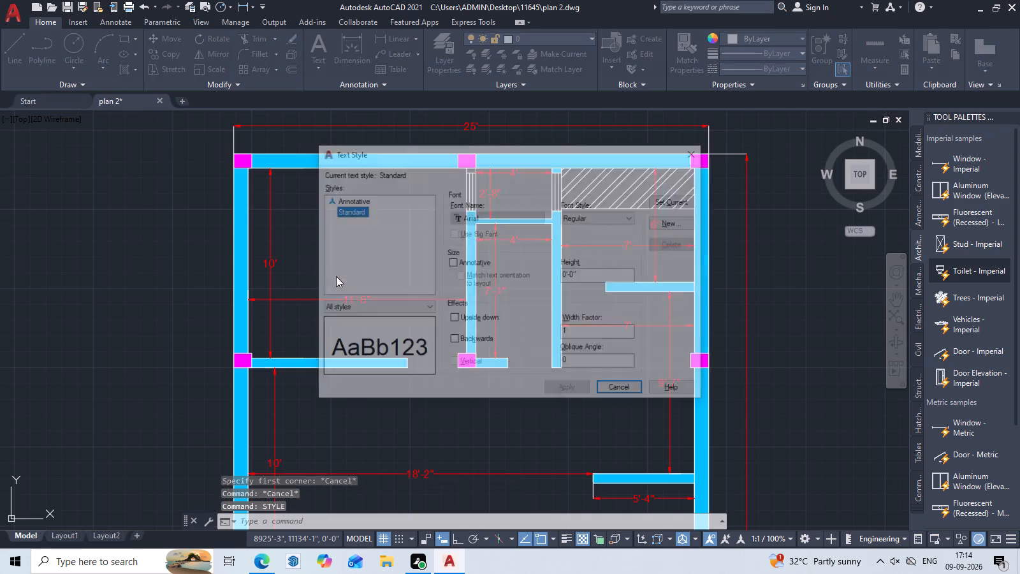
{"action": "left_click", "coordinate": [611, 274]}
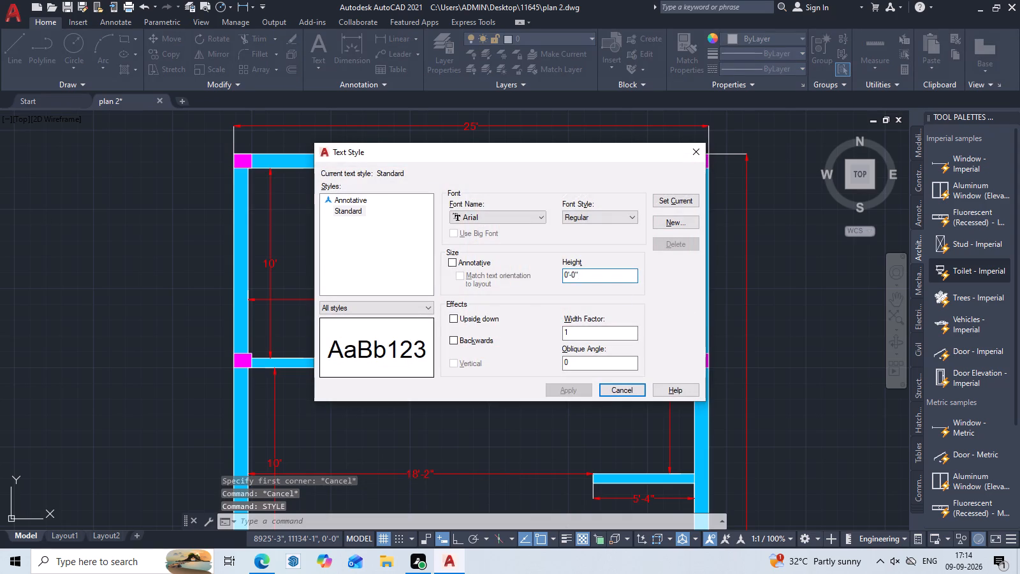
{"action": "key", "text": "BackSpace"}
{"action": "key", "text": "BackSpace"}
{"action": "key", "text": "BackSpace"}
{"action": "key", "text": "BackSpace"}
{"action": "key", "text": "BackSpace"}
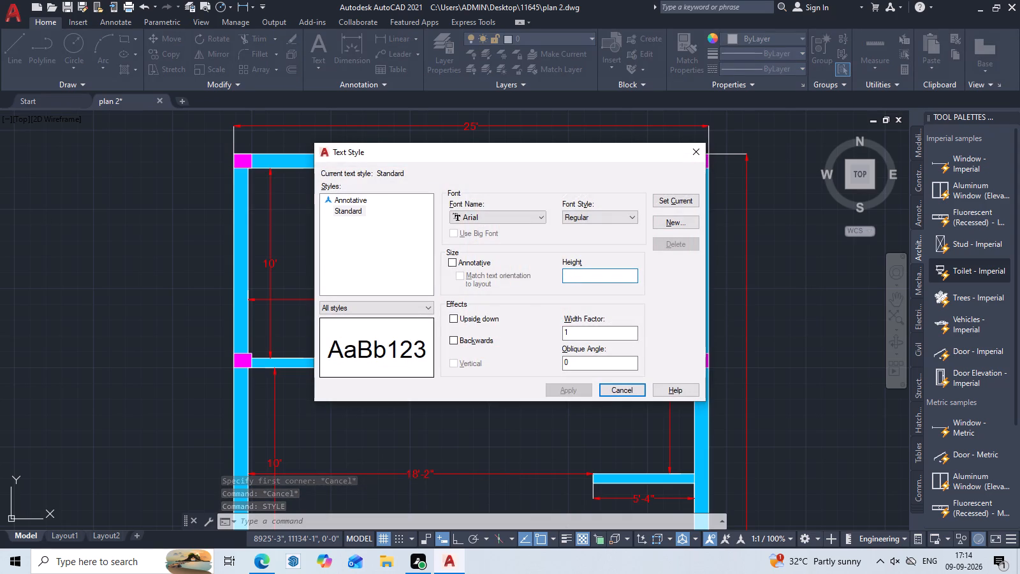
{"action": "key", "text": "5"}
{"action": "left_click", "coordinate": [571, 392]}
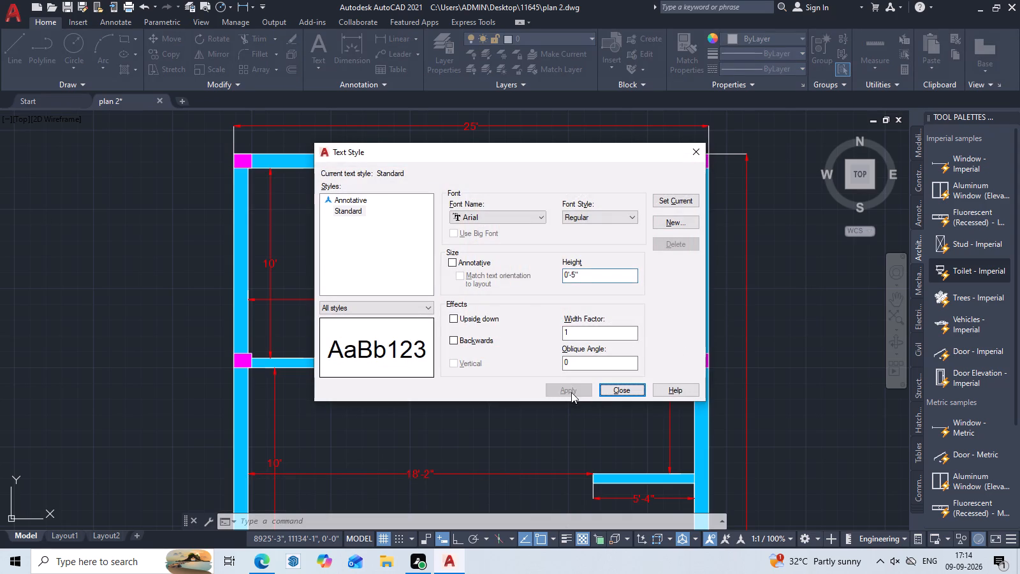
{"action": "left_click", "coordinate": [672, 196]}
{"action": "left_click", "coordinate": [699, 145]}
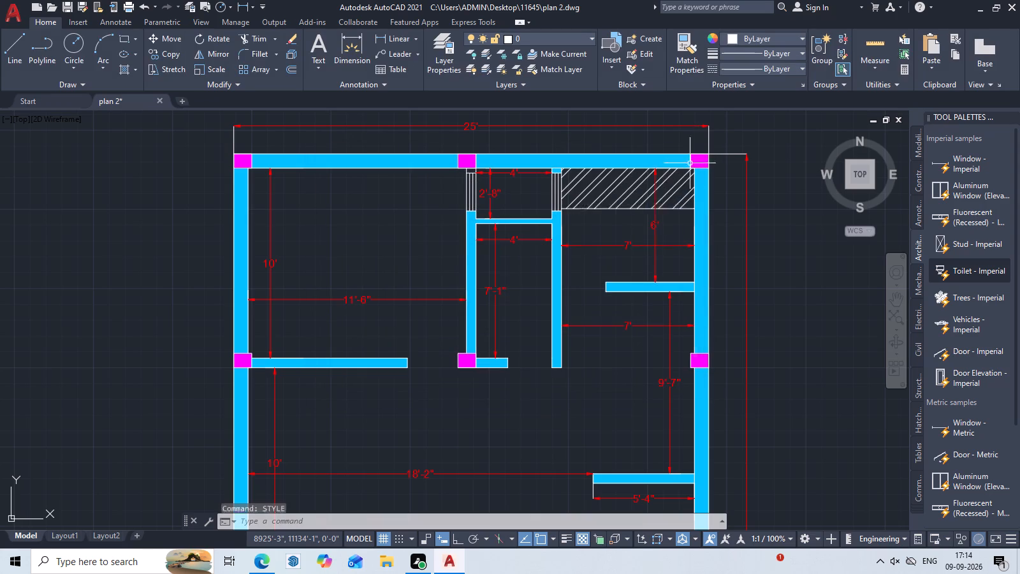
Add the multiline text label "BED ROOM" inside the 11'-6" by 10' room, above its width dimension.
{"action": "middle_click_drag", "start_coordinate": [370, 306], "coordinate": [384, 338]}
{"action": "type", "text": "t"}
{"action": "key", "text": "space"}
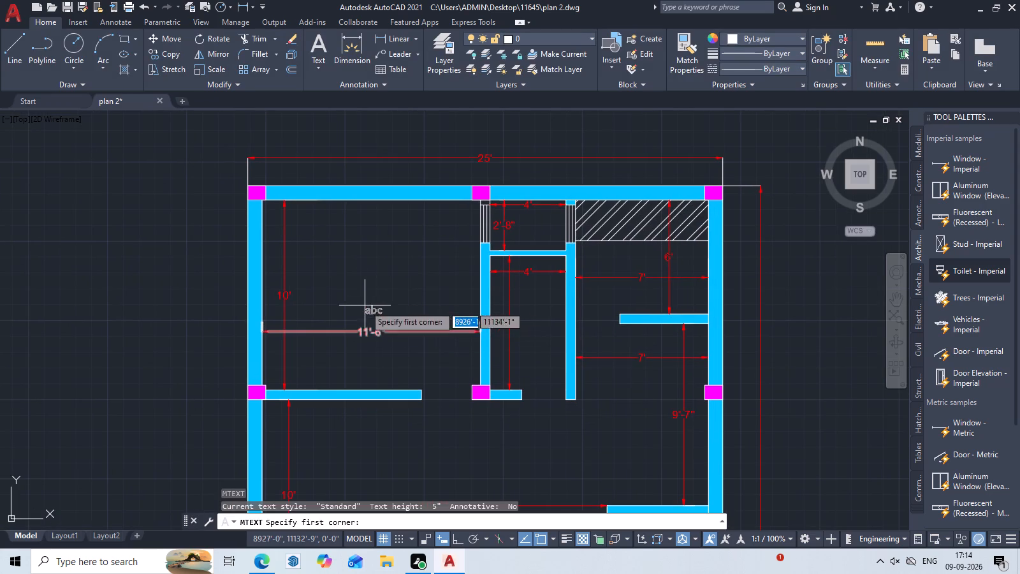
{"action": "middle_click_drag", "start_coordinate": [356, 297], "coordinate": [356, 327]}
{"action": "scroll", "coordinate": [356, 320], "scroll_direction": "up", "scroll_amount": 2}
{"action": "left_click", "coordinate": [316, 250]}
{"action": "left_click", "coordinate": [472, 290]}
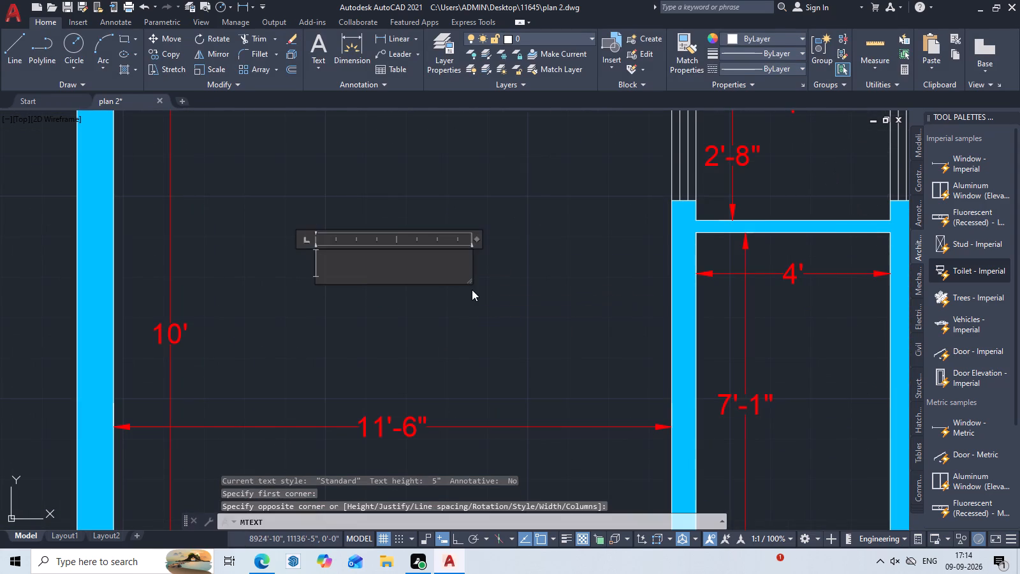
{"action": "type", "text": "bed"}
{"action": "key", "text": "space"}
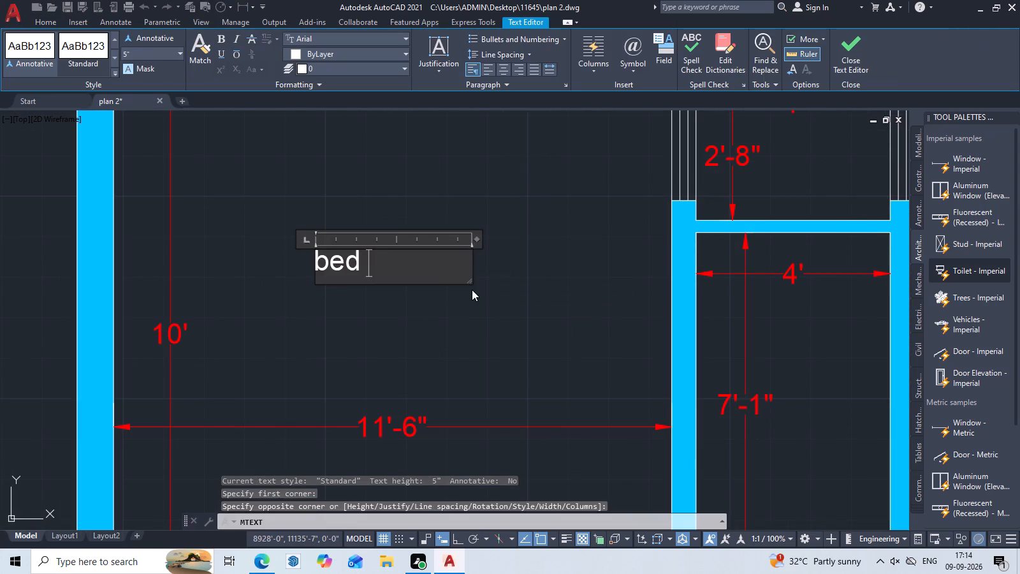
{"action": "key", "text": "BackSpace"}
{"action": "key", "text": "BackSpace"}
{"action": "key", "text": "BackSpace"}
{"action": "key", "text": "BackSpace"}
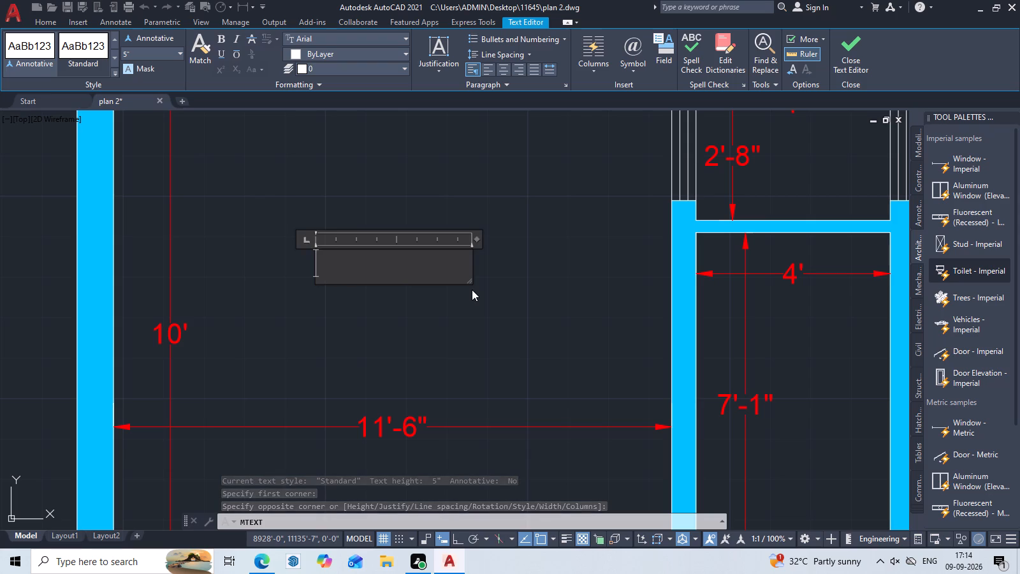
{"action": "type", "text": "BESD"}
{"action": "key", "text": "BackSpace"}
{"action": "key", "text": "BackSpace"}
{"action": "type", "text": "D ROOM"}
{"action": "key", "text": "space"}
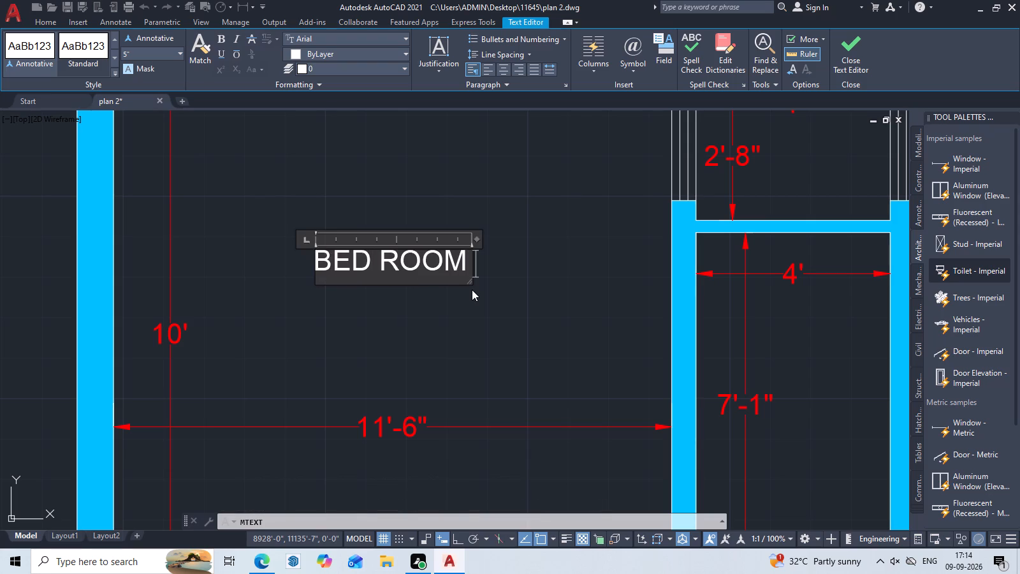
{"action": "left_click", "coordinate": [534, 298]}
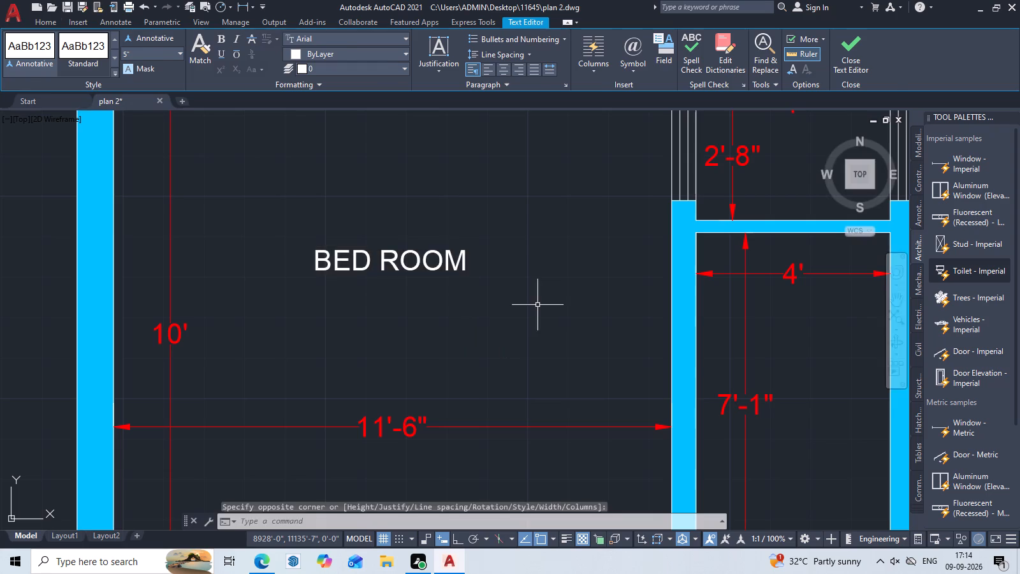
Add the multiline text label "DUCT" inside the 4' by 2'-8" space, just above its lower wall.
{"action": "scroll", "coordinate": [538, 307], "scroll_direction": "down", "scroll_amount": 2}
{"action": "middle_click_drag", "start_coordinate": [585, 358], "coordinate": [410, 393]}
{"action": "scroll", "coordinate": [478, 275], "scroll_direction": "up", "scroll_amount": 2}
{"action": "middle_click_drag", "start_coordinate": [477, 311], "coordinate": [445, 368]}
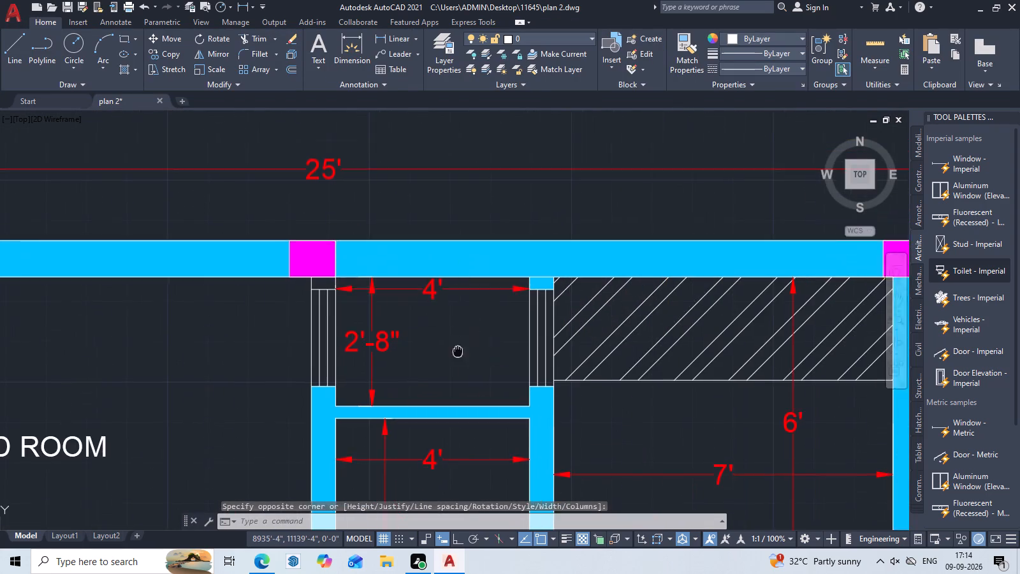
{"action": "middle_click_drag", "start_coordinate": [445, 368], "coordinate": [423, 390]}
{"action": "scroll", "coordinate": [425, 385], "scroll_direction": "up", "scroll_amount": 2}
{"action": "type", "text": "T"}
{"action": "key", "text": "space"}
{"action": "scroll", "coordinate": [425, 383], "scroll_direction": "up", "scroll_amount": 1}
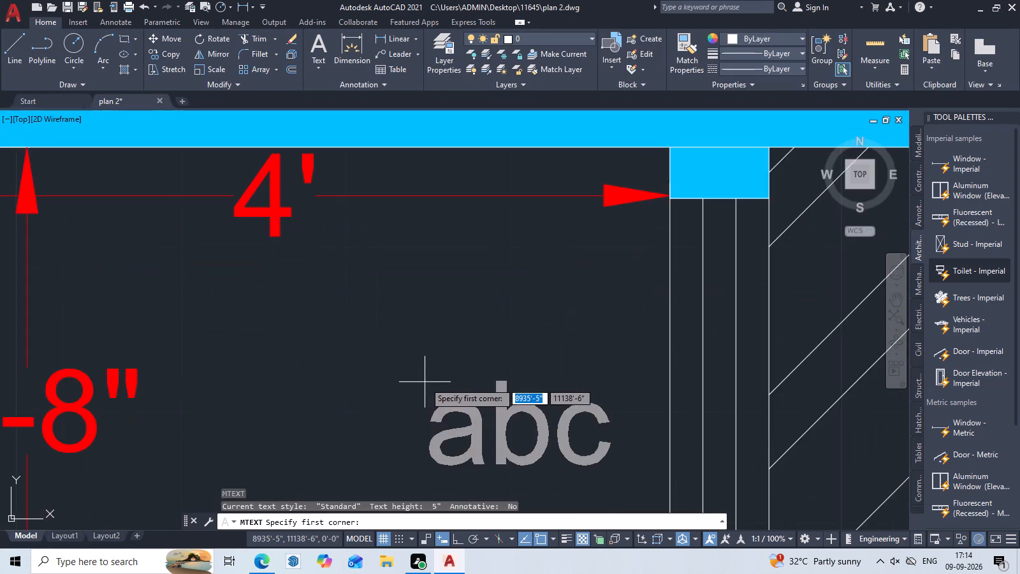
{"action": "scroll", "coordinate": [421, 383], "scroll_direction": "down", "scroll_amount": 2}
{"action": "middle_click_drag", "start_coordinate": [419, 389], "coordinate": [453, 269]}
{"action": "left_click", "coordinate": [323, 321]}
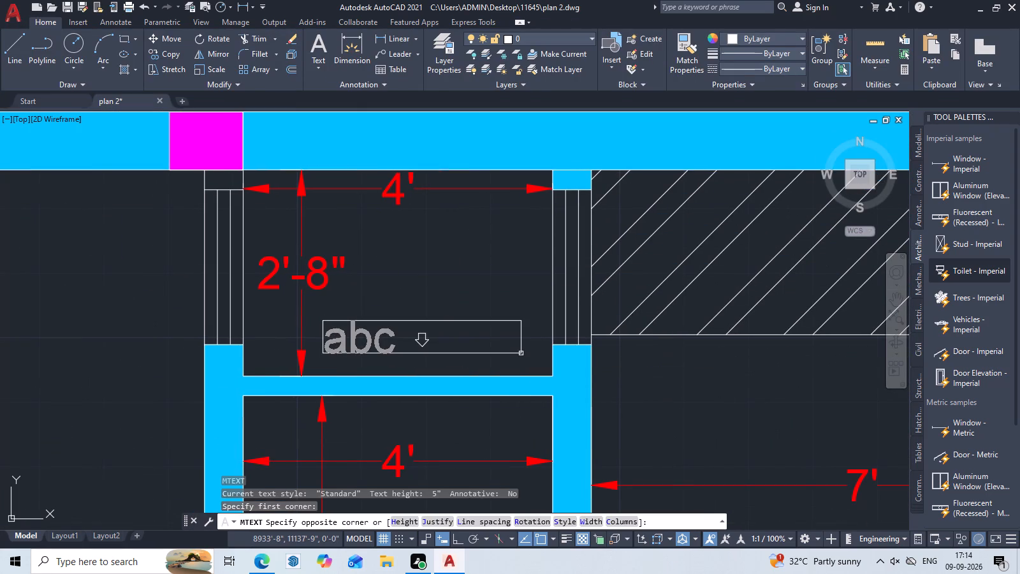
{"action": "left_click", "coordinate": [521, 353]}
{"action": "type", "text": "DU"}
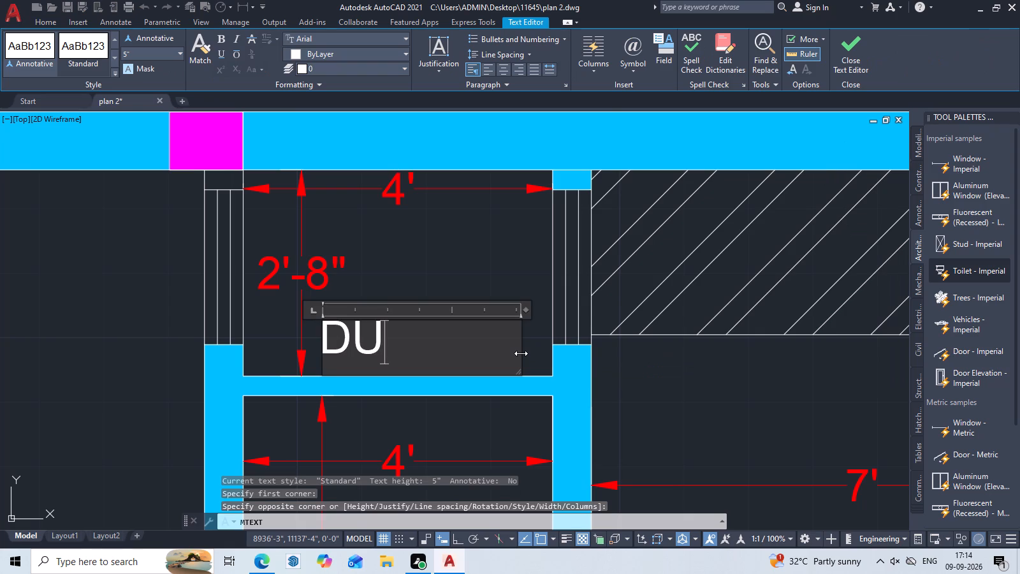
{"action": "type", "text": "CT"}
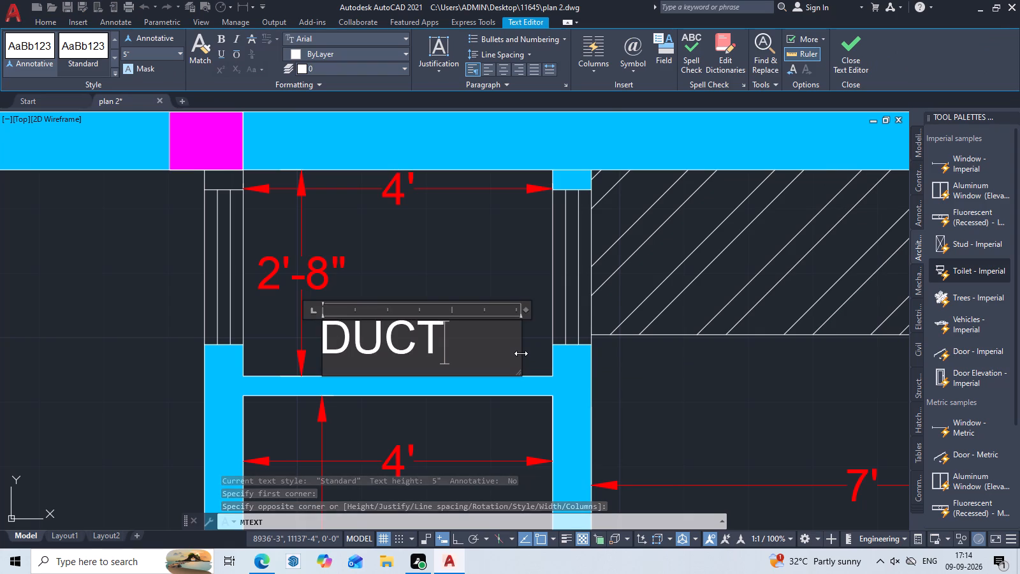
{"action": "left_click", "coordinate": [462, 222]}
Add the multiline text label "TOILET" inside the 4' by 7'-1" room, below its width dimension.
{"action": "middle_click_drag", "start_coordinate": [487, 329], "coordinate": [472, 169]}
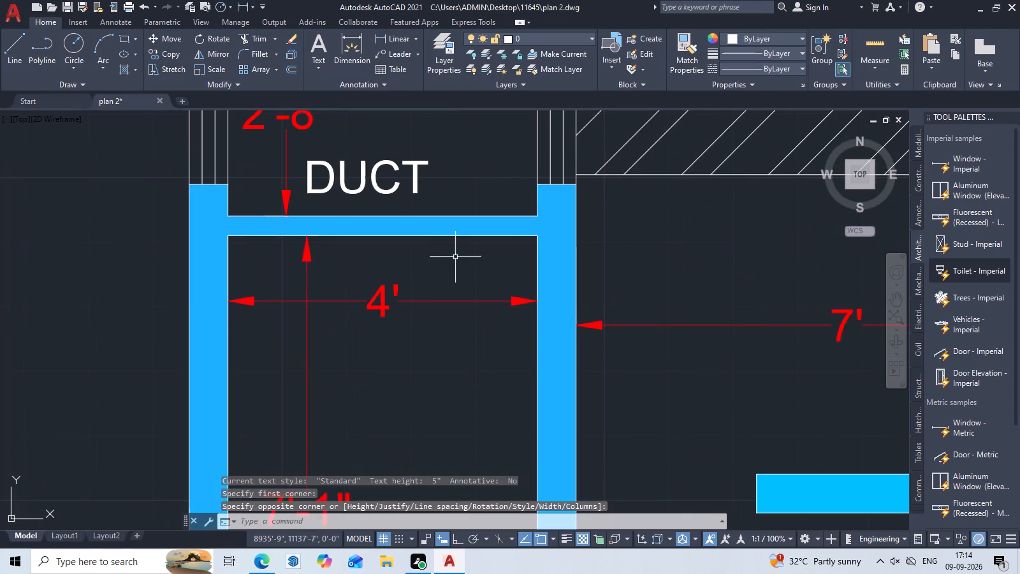
{"action": "middle_click_drag", "start_coordinate": [448, 391], "coordinate": [443, 302]}
{"action": "key", "text": "t"}
{"action": "key", "text": "space"}
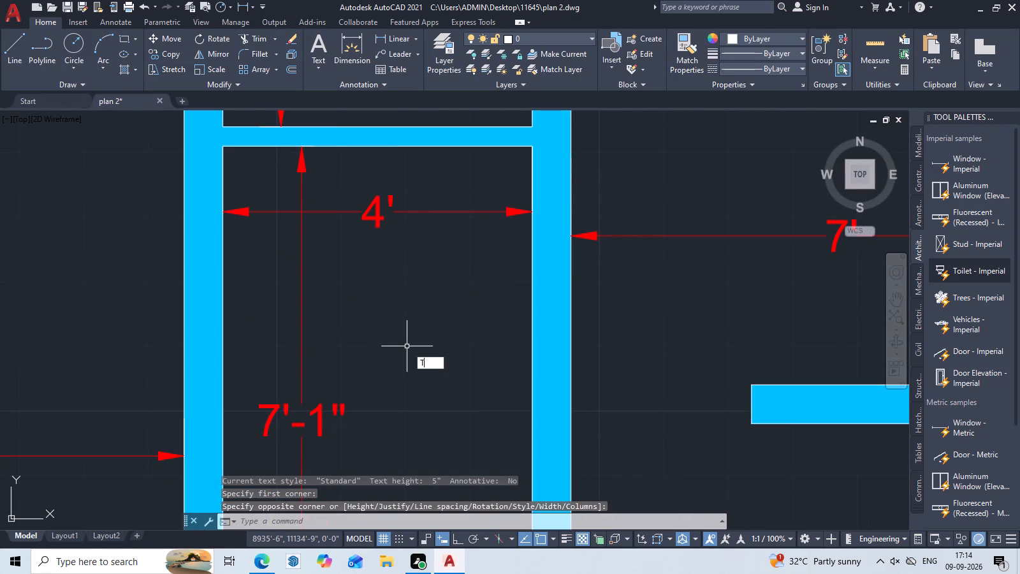
{"action": "left_click", "coordinate": [331, 302]}
{"action": "left_click", "coordinate": [490, 336]}
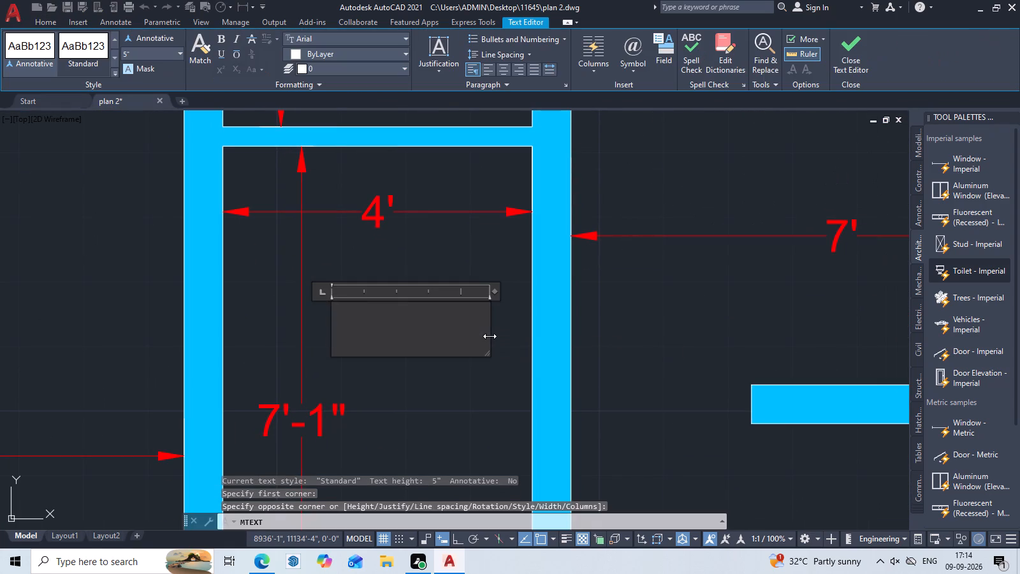
{"action": "type", "text": "TOILET"}
{"action": "left_click", "coordinate": [647, 323]}
Add the centred multiline text label "KITCHEN" in the 7' by 6' space, below the hatched counter and its width dimension.
{"action": "scroll", "coordinate": [649, 342], "scroll_direction": "down", "scroll_amount": 2}
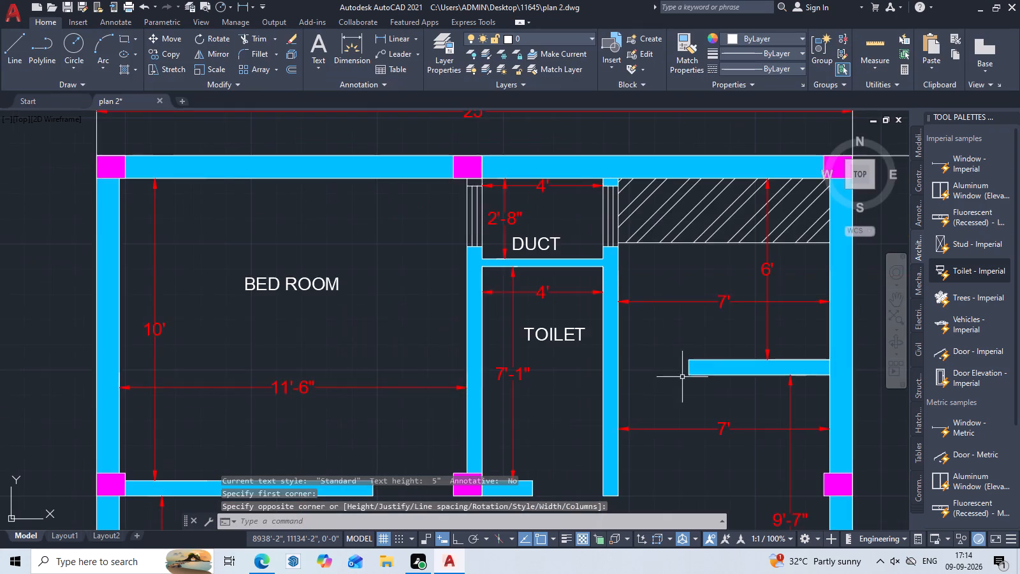
{"action": "middle_click_drag", "start_coordinate": [667, 375], "coordinate": [565, 265]}
{"action": "middle_click_drag", "start_coordinate": [654, 305], "coordinate": [483, 381]}
{"action": "middle_click_drag", "start_coordinate": [498, 323], "coordinate": [493, 387]}
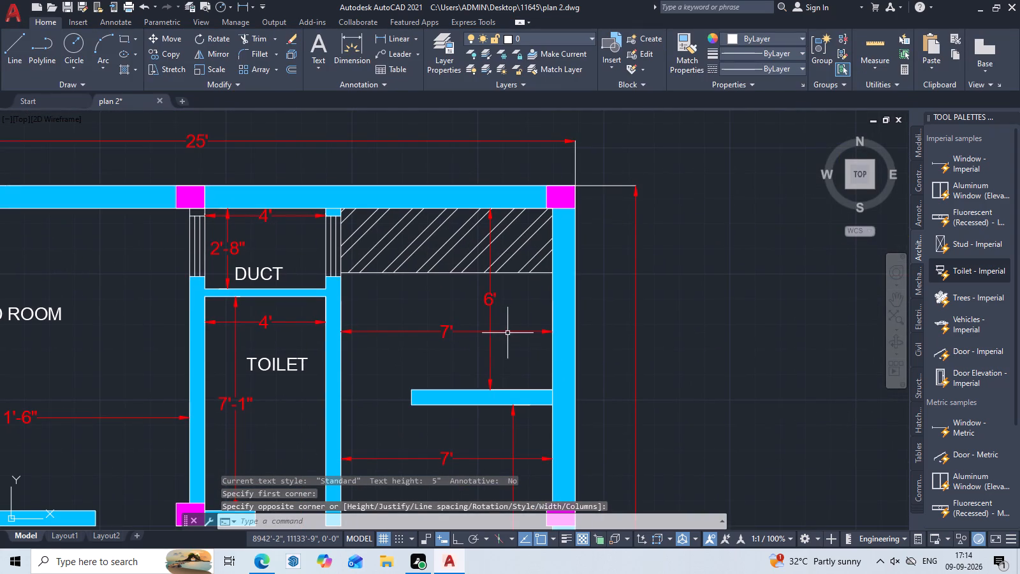
{"action": "type", "text": "T"}
{"action": "key", "text": "space"}
{"action": "left_click", "coordinate": [353, 353]}
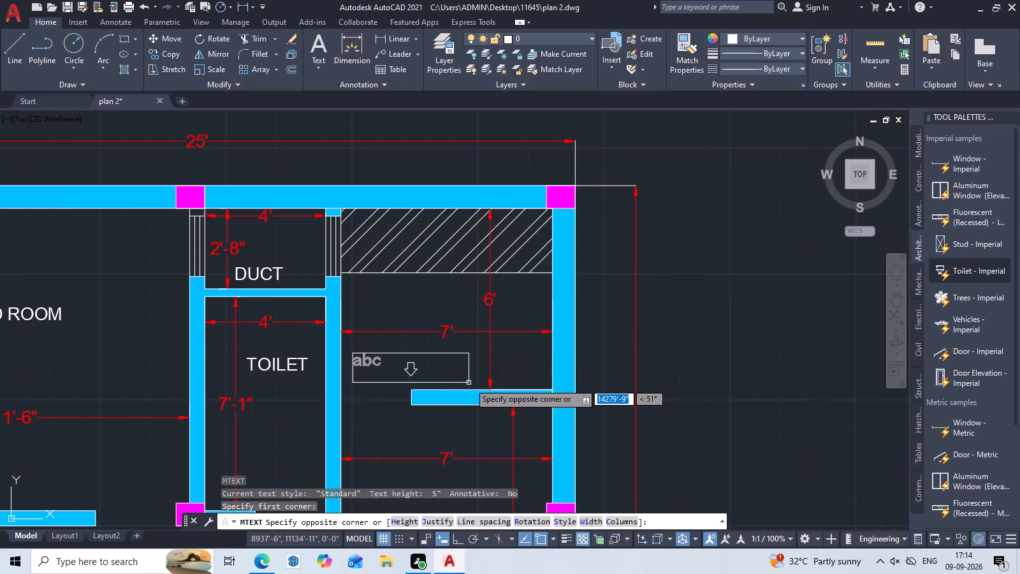
{"action": "left_click", "coordinate": [479, 378]}
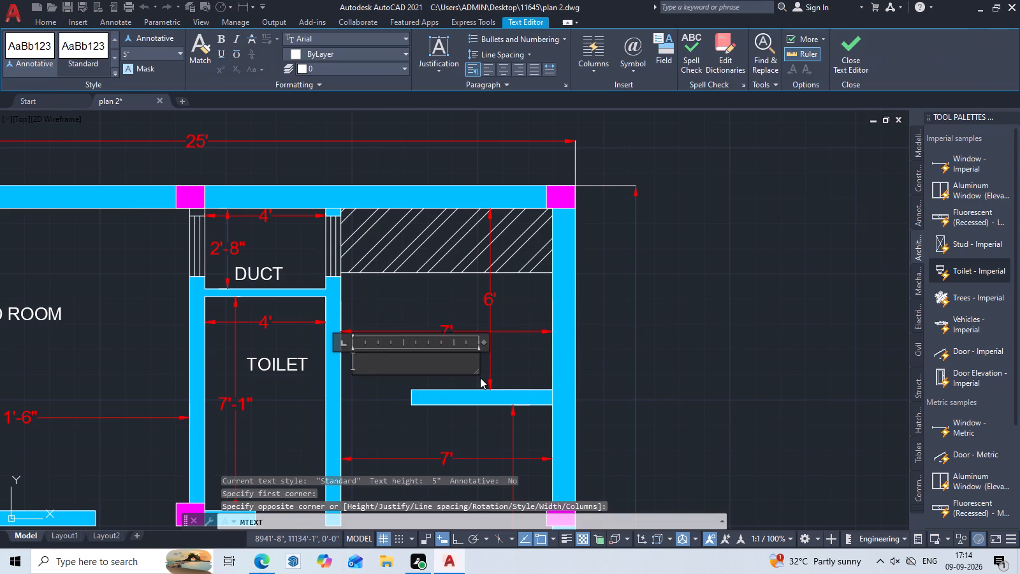
{"action": "type", "text": "KI"}
{"action": "type", "text": "TCHEN"}
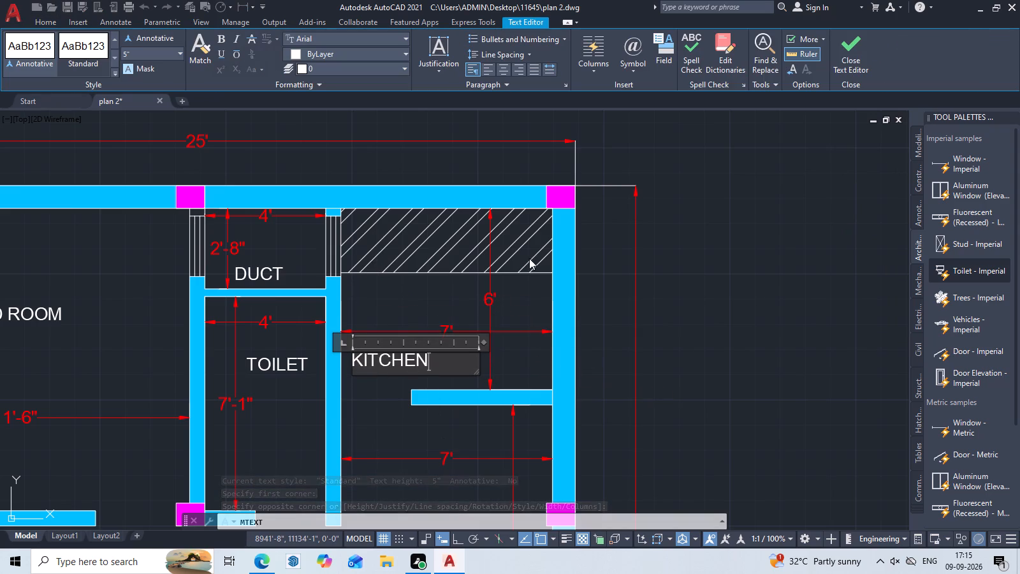
{"action": "double_click", "coordinate": [428, 365]}
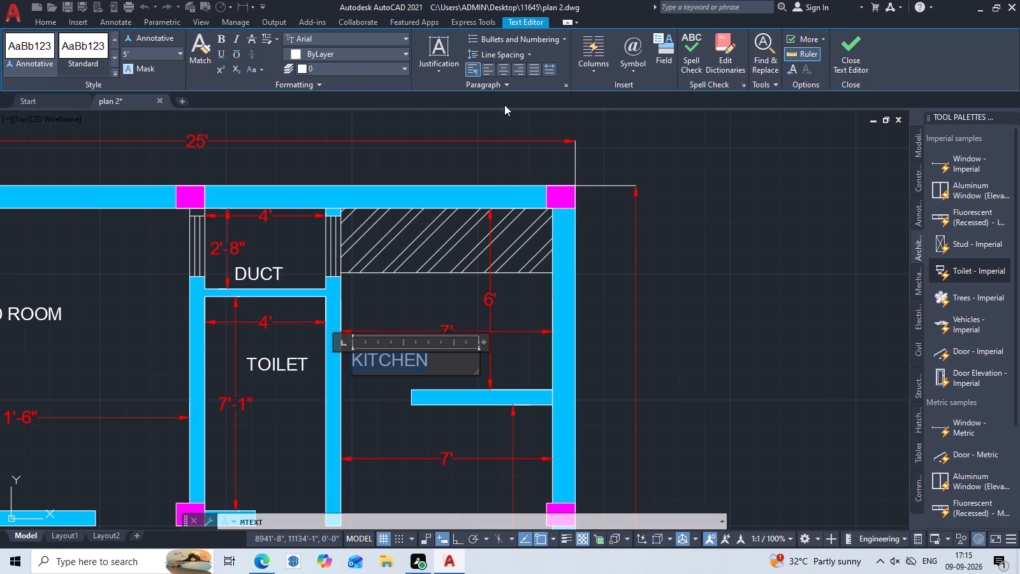
{"action": "left_click", "coordinate": [503, 64]}
{"action": "left_click", "coordinate": [619, 352]}
Add the centred multiline text label "DINING" beside the 9'-7" dimension, above the 5'-4" partition wall.
{"action": "scroll", "coordinate": [615, 357], "scroll_direction": "down", "scroll_amount": 2}
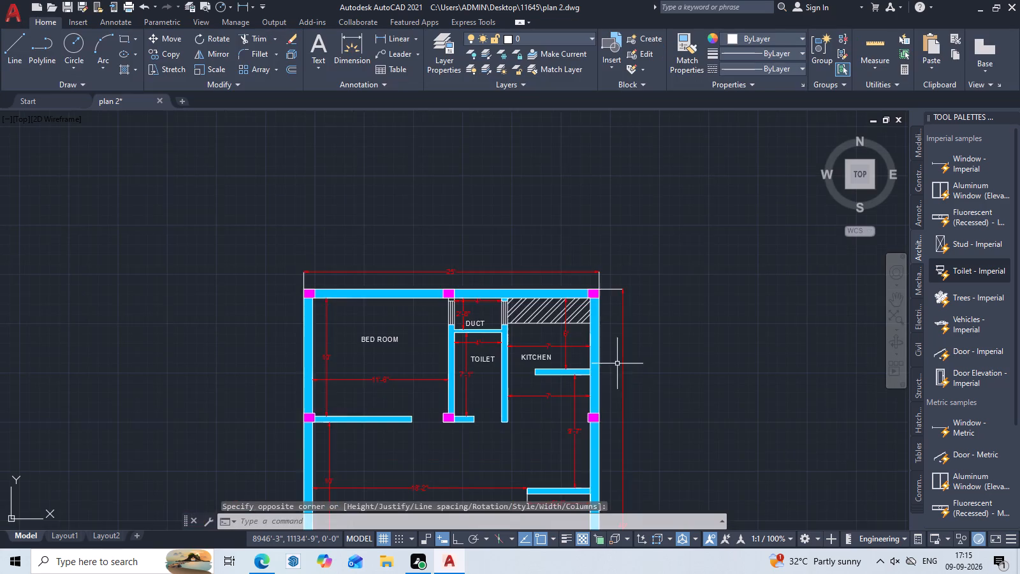
{"action": "middle_click_drag", "start_coordinate": [623, 381], "coordinate": [579, 216]}
{"action": "scroll", "coordinate": [520, 269], "scroll_direction": "up", "scroll_amount": 2}
{"action": "middle_click_drag", "start_coordinate": [520, 298], "coordinate": [520, 265]}
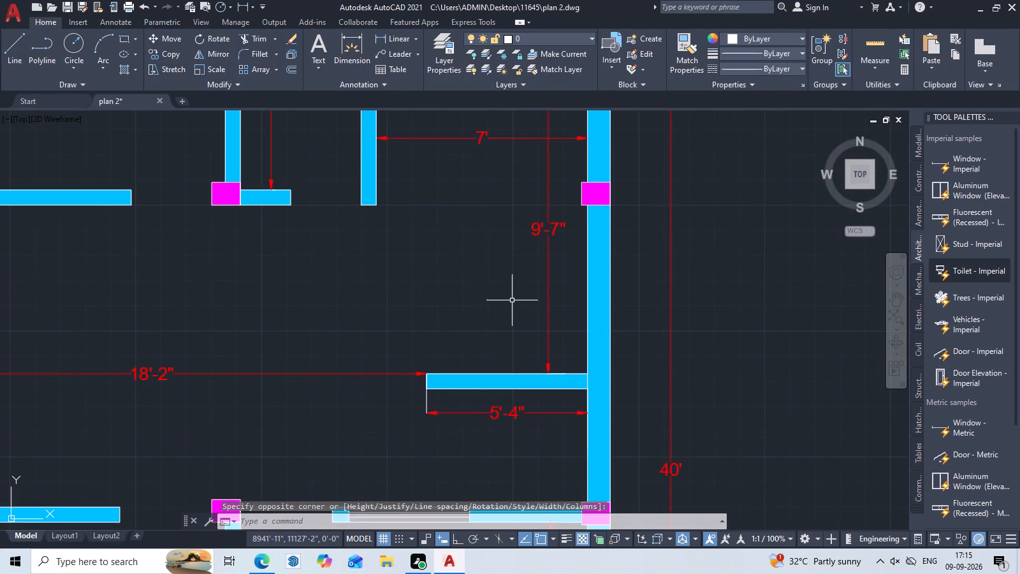
{"action": "type", "text": "T"}
{"action": "key", "text": "space"}
{"action": "left_click", "coordinate": [438, 305]}
{"action": "left_click", "coordinate": [534, 332]}
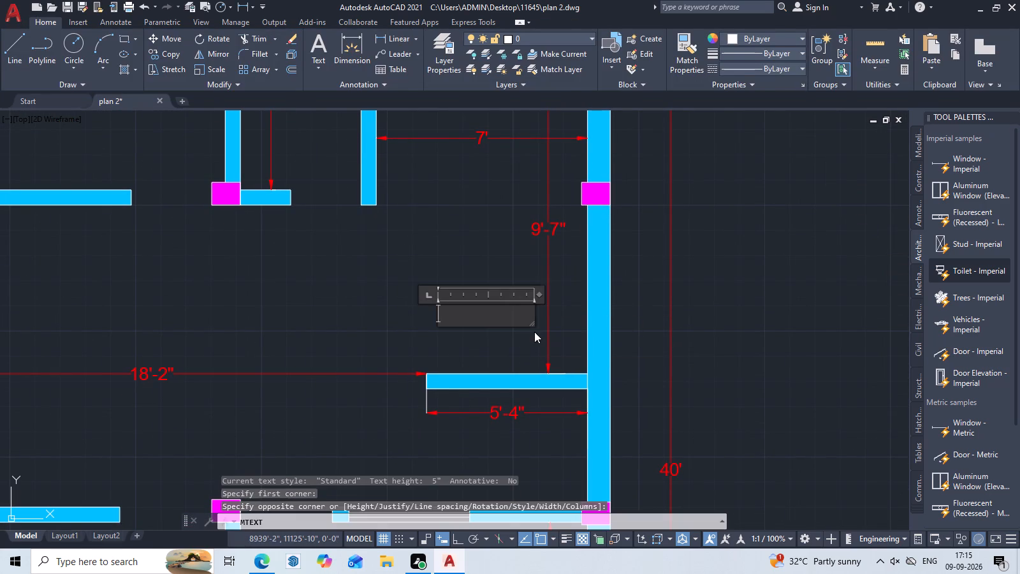
{"action": "type", "text": "DI"}
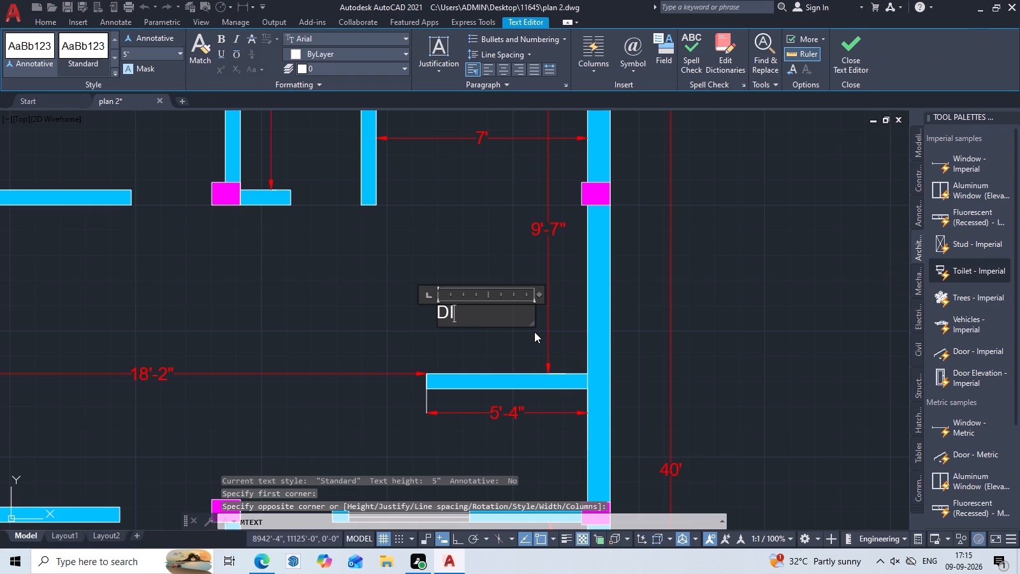
{"action": "type", "text": "NIN"}
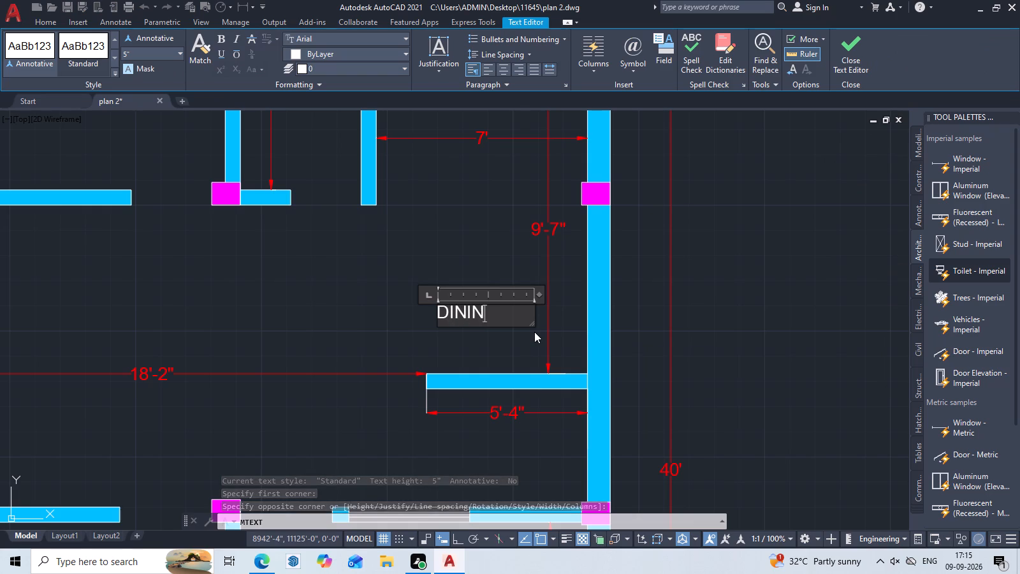
{"action": "key", "text": "g"}
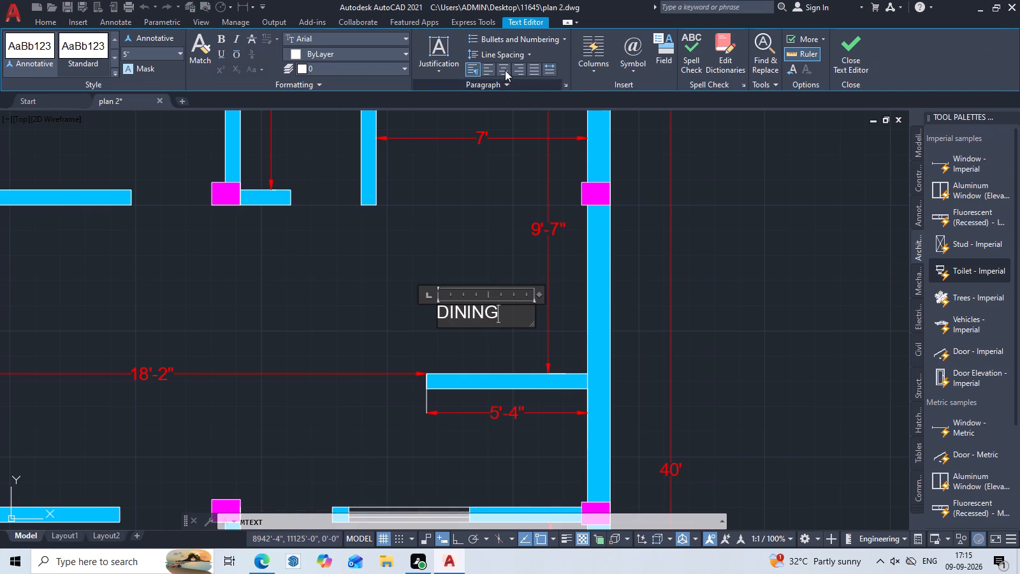
{"action": "left_click", "coordinate": [502, 65]}
{"action": "left_click", "coordinate": [638, 311]}
Add the multiline text label "DRAWING" above the 18'-2" dimension, in the 10' deep space below the bedroom.
{"action": "scroll", "coordinate": [504, 315], "scroll_direction": "down", "scroll_amount": 2}
{"action": "middle_click", "coordinate": [648, 287]}
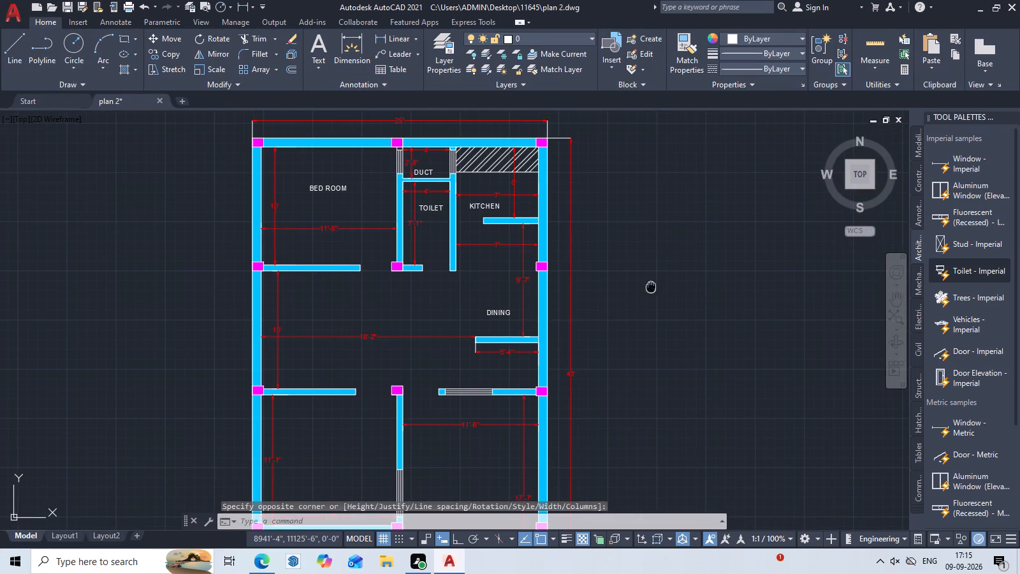
{"action": "middle_click_drag", "start_coordinate": [567, 337], "coordinate": [583, 312]}
{"action": "middle_click_drag", "start_coordinate": [400, 331], "coordinate": [505, 327]}
{"action": "scroll", "coordinate": [477, 277], "scroll_direction": "up", "scroll_amount": 1}
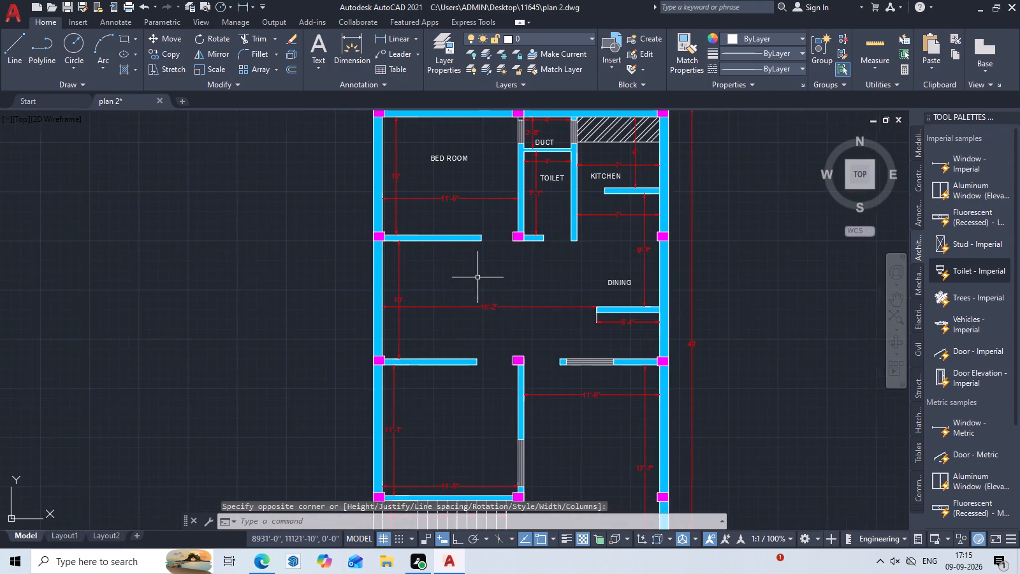
{"action": "scroll", "coordinate": [477, 277], "scroll_direction": "up", "scroll_amount": 1}
{"action": "type", "text": "T"}
{"action": "key", "text": "space"}
{"action": "left_click", "coordinate": [323, 260]}
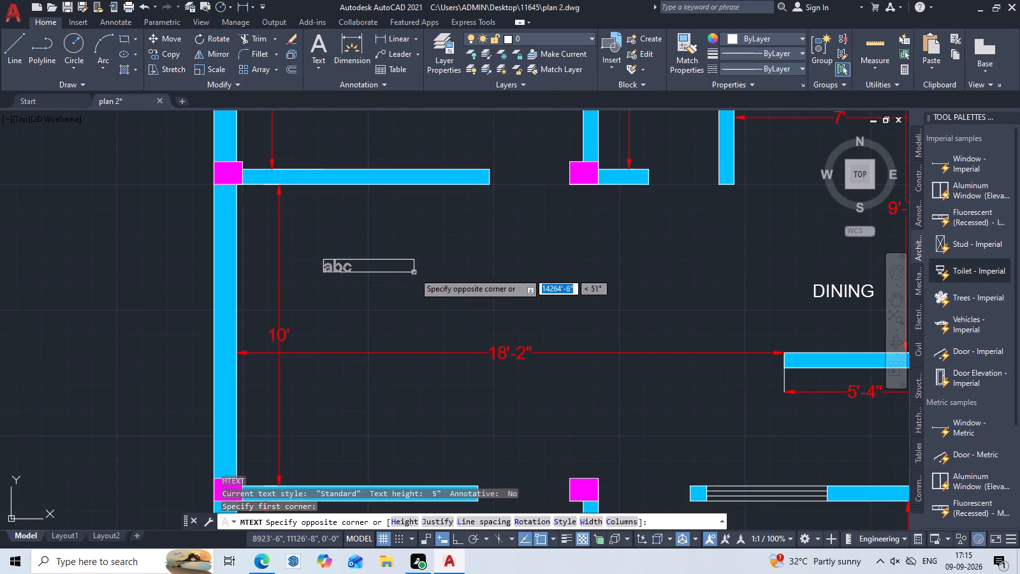
{"action": "left_click", "coordinate": [414, 272]}
{"action": "type", "text": "DR"}
{"action": "type", "text": "AWING"}
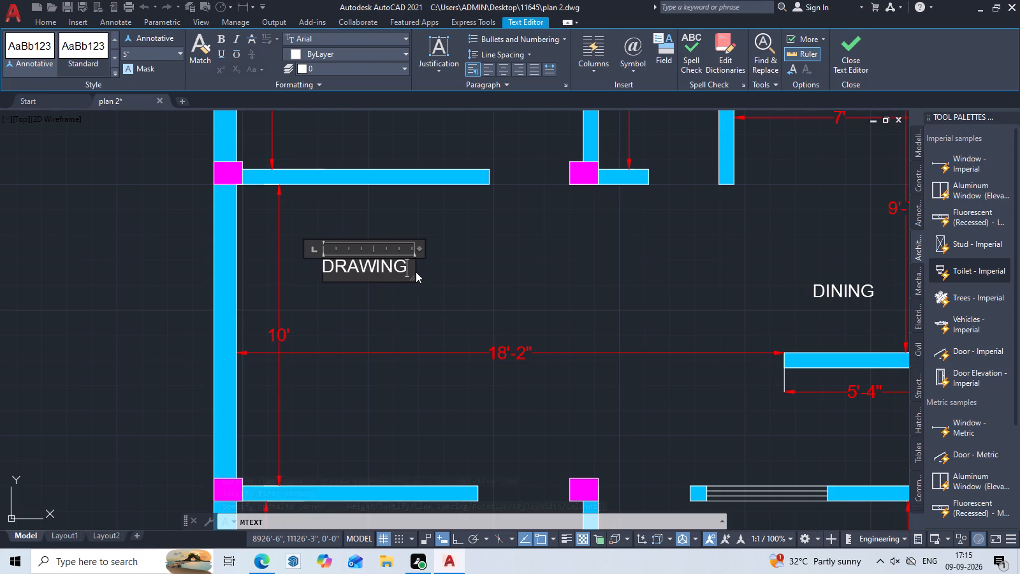
{"action": "left_click", "coordinate": [494, 305]}
Add the multiline text label "PARKING" inside the 11'-6" by 17'-7" area, below its width dimension.
{"action": "scroll", "coordinate": [507, 307], "scroll_direction": "down", "scroll_amount": 2}
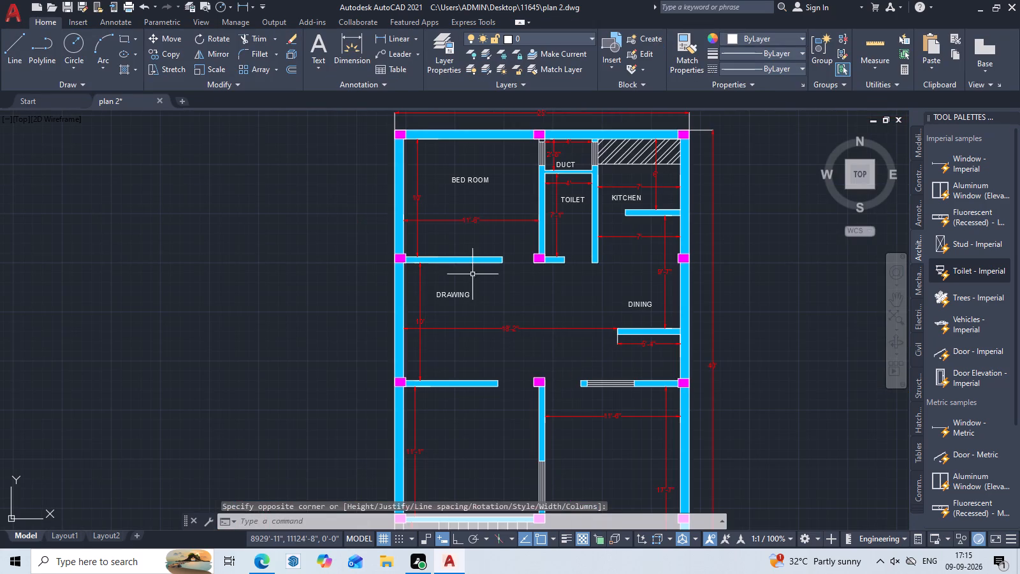
{"action": "middle_click_drag", "start_coordinate": [642, 405], "coordinate": [495, 230]}
{"action": "scroll", "coordinate": [486, 314], "scroll_direction": "up", "scroll_amount": 2}
{"action": "middle_click_drag", "start_coordinate": [488, 315], "coordinate": [498, 407]}
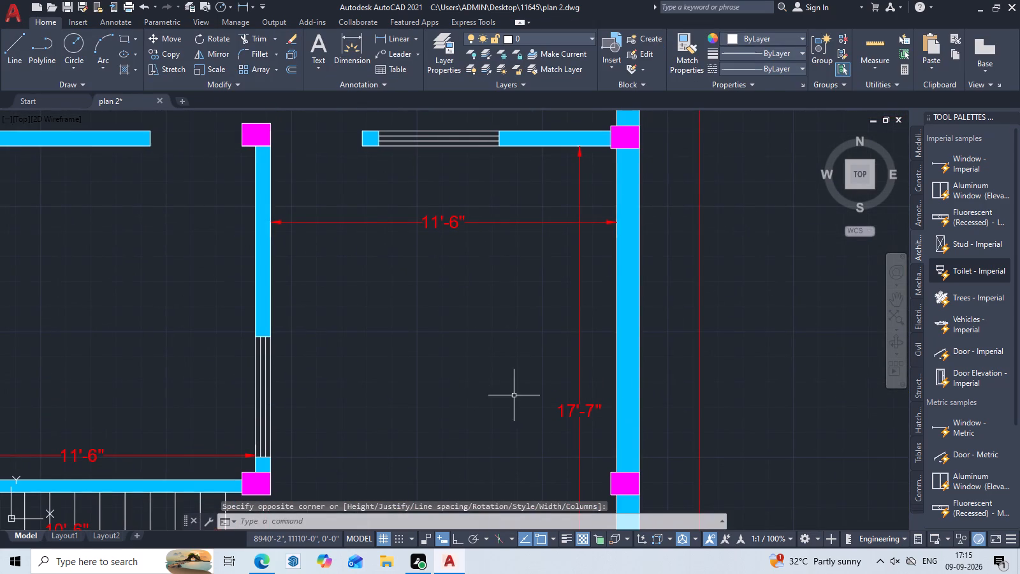
{"action": "key", "text": "t"}
{"action": "key", "text": "space"}
{"action": "left_click_drag", "start_coordinate": [426, 316], "coordinate": [418, 316]}
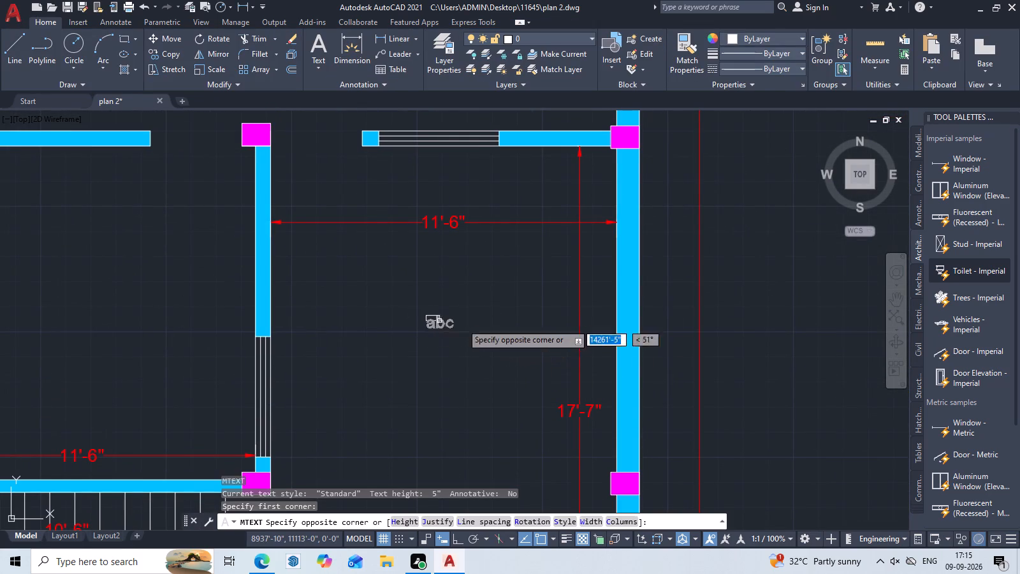
{"action": "left_click", "coordinate": [520, 332]}
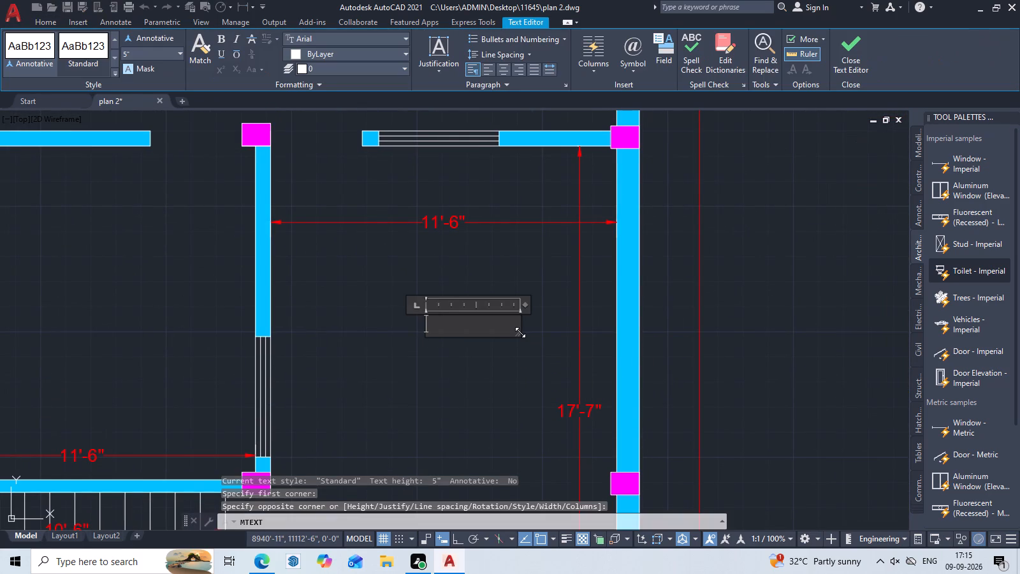
{"action": "type", "text": "PA"}
{"action": "type", "text": "RKIN"}
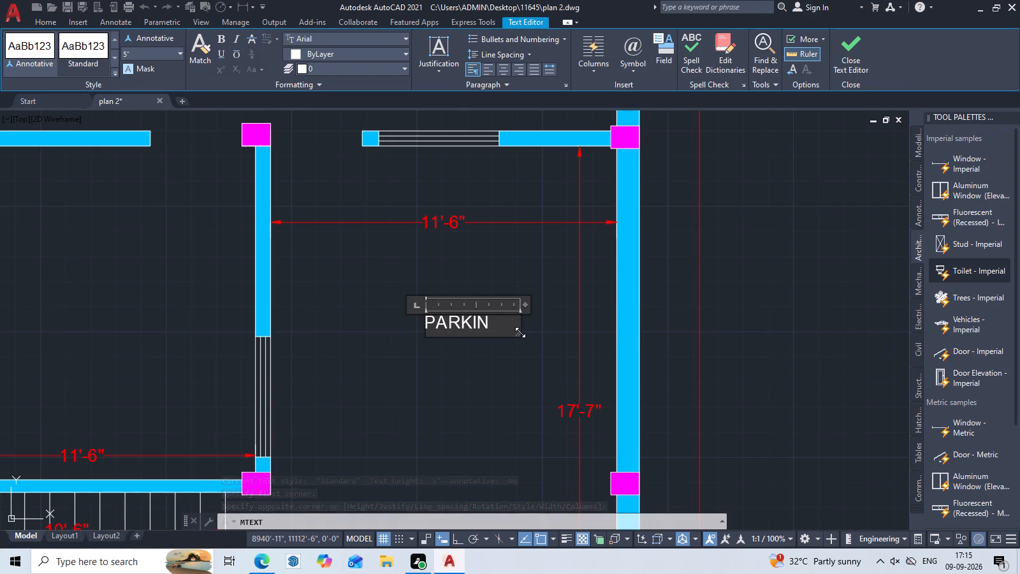
{"action": "key", "text": "g"}
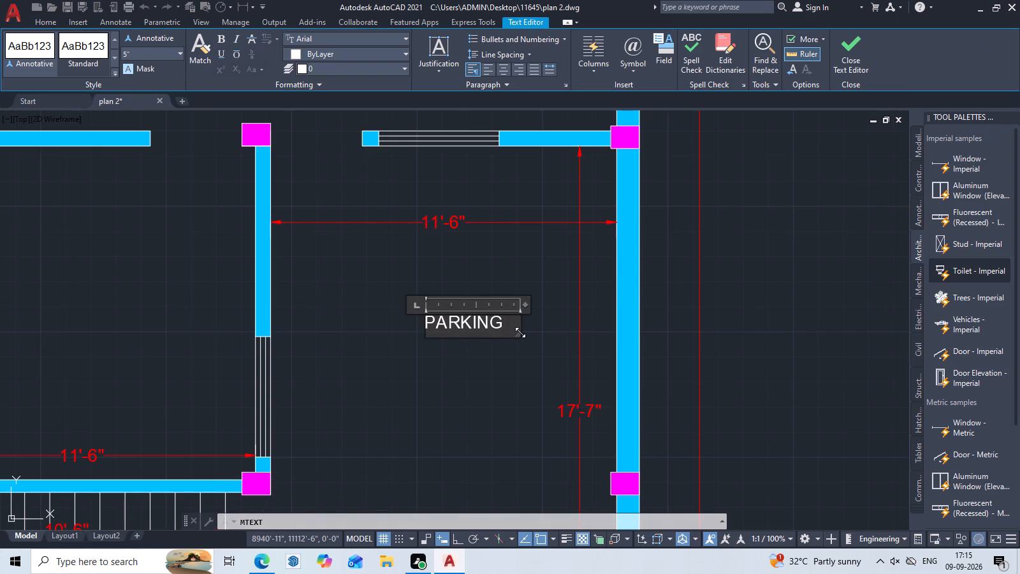
{"action": "left_click", "coordinate": [504, 353]}
Copy the "BED ROOM" label from the upper bedroom into the 11'-6" by 11'-1" room above the staircase.
{"action": "scroll", "coordinate": [284, 303], "scroll_direction": "down", "scroll_amount": 2}
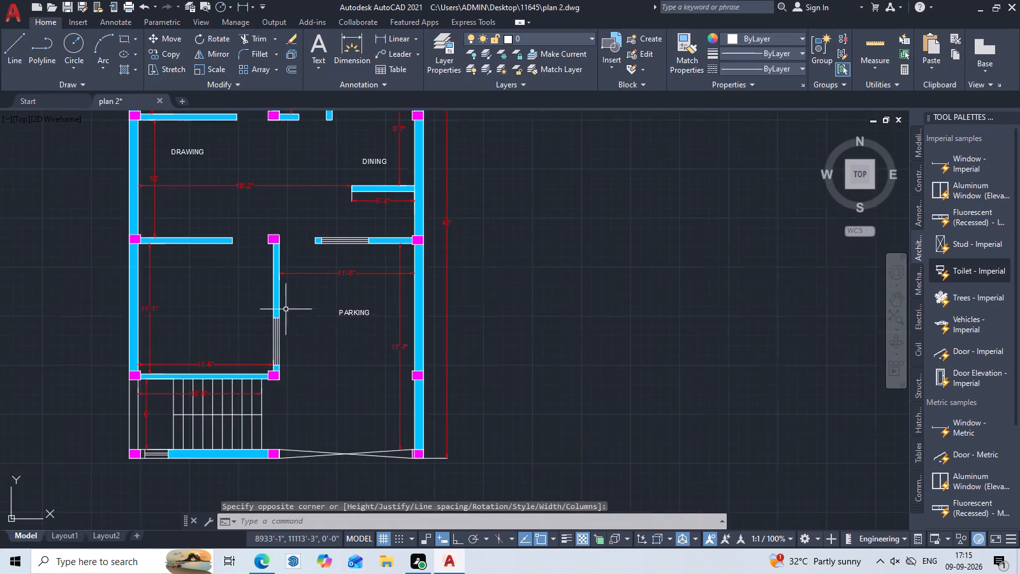
{"action": "middle_click_drag", "start_coordinate": [421, 353], "coordinate": [553, 368]}
{"action": "middle_click_drag", "start_coordinate": [363, 174], "coordinate": [400, 337]}
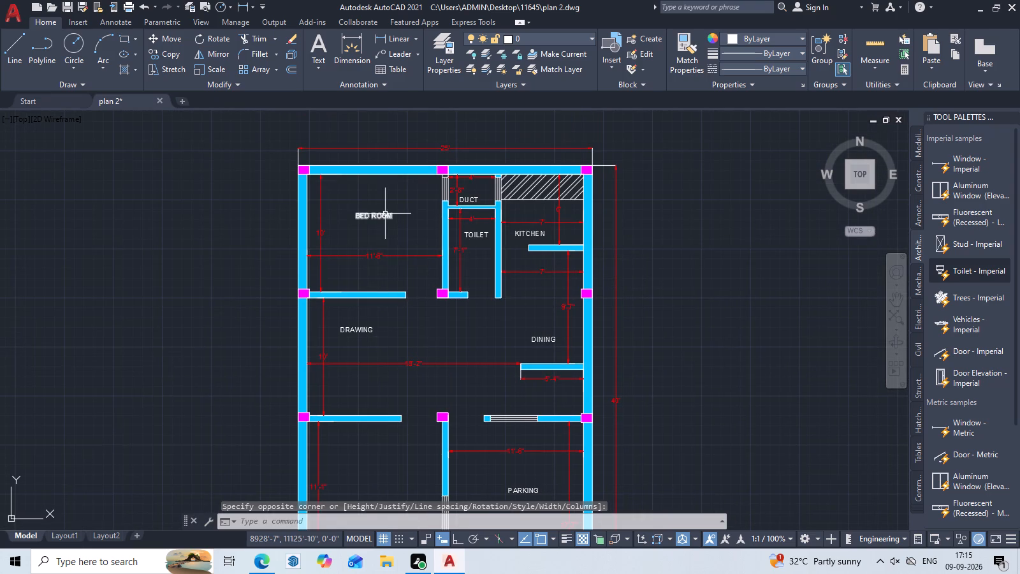
{"action": "left_click", "coordinate": [385, 214]}
{"action": "key", "text": "c"}
{"action": "type", "text": "O"}
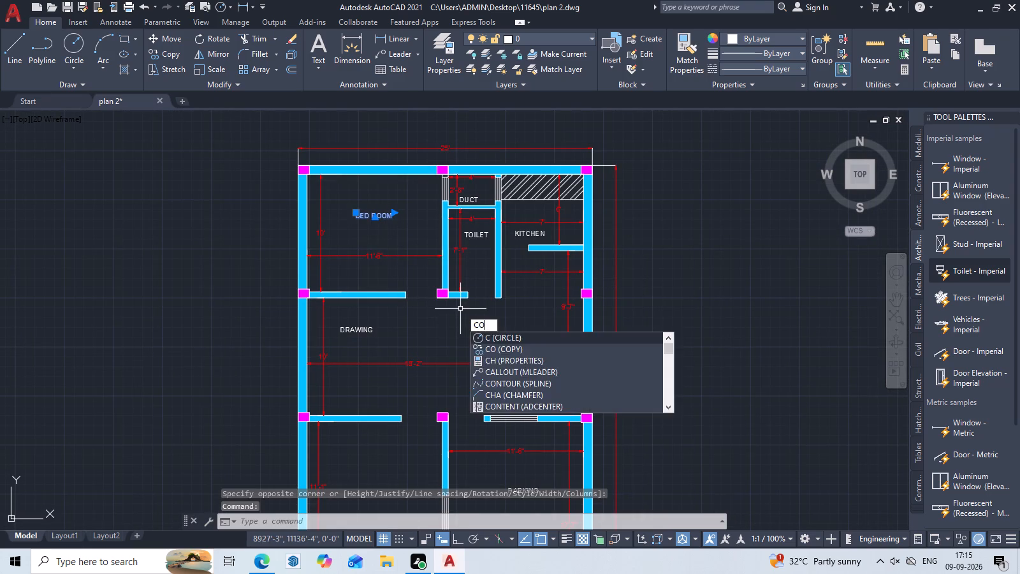
{"action": "key", "text": "space"}
{"action": "scroll", "coordinate": [425, 260], "scroll_direction": "up", "scroll_amount": 2}
{"action": "left_click", "coordinate": [310, 145]}
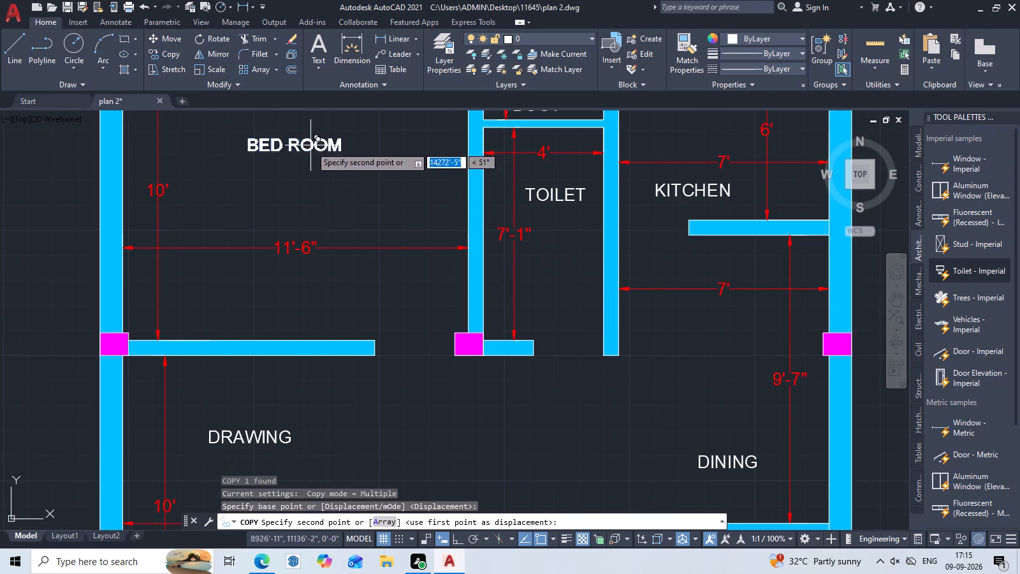
{"action": "scroll", "coordinate": [307, 265], "scroll_direction": "down", "scroll_amount": 2}
{"action": "middle_click_drag", "start_coordinate": [333, 364], "coordinate": [361, 146]}
{"action": "left_click", "coordinate": [330, 281]}
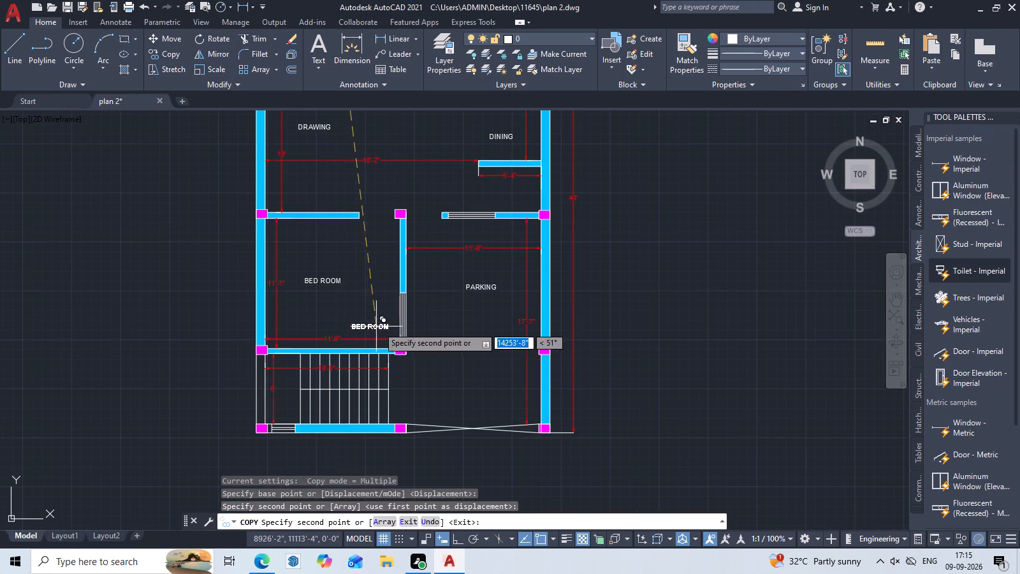
{"action": "scroll", "coordinate": [380, 327], "scroll_direction": "down", "scroll_amount": 1}
{"action": "key", "text": "Escape"}
Add the centred multiline text label "STAIRCASE" over the lower flight of the stairs, below the 10'-6" dimension.
{"action": "scroll", "coordinate": [491, 325], "scroll_direction": "down", "scroll_amount": 1}
{"action": "middle_click_drag", "start_coordinate": [491, 332], "coordinate": [501, 373]}
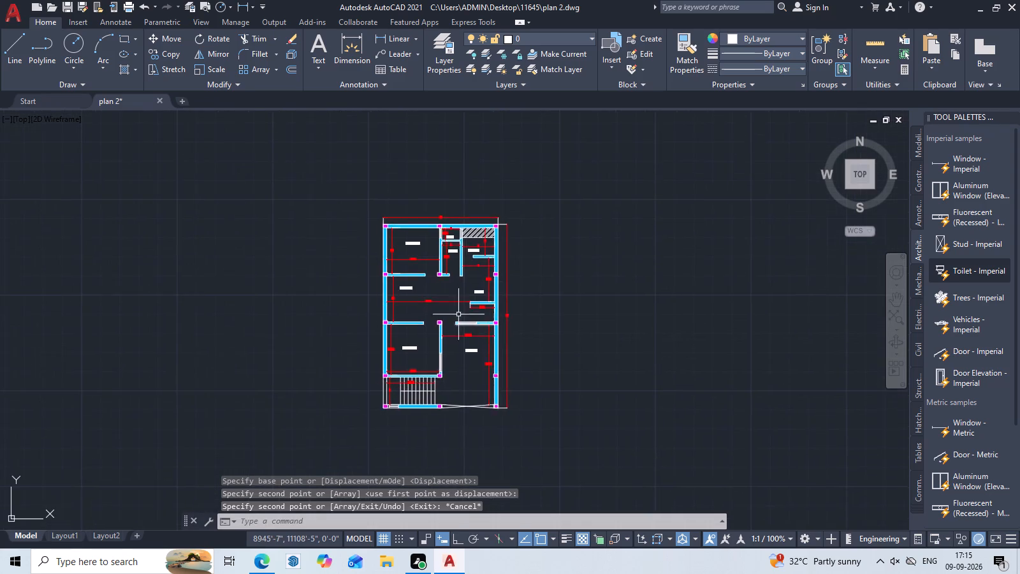
{"action": "scroll", "coordinate": [458, 314], "scroll_direction": "up", "scroll_amount": 2}
{"action": "middle_click_drag", "start_coordinate": [557, 308], "coordinate": [605, 300]}
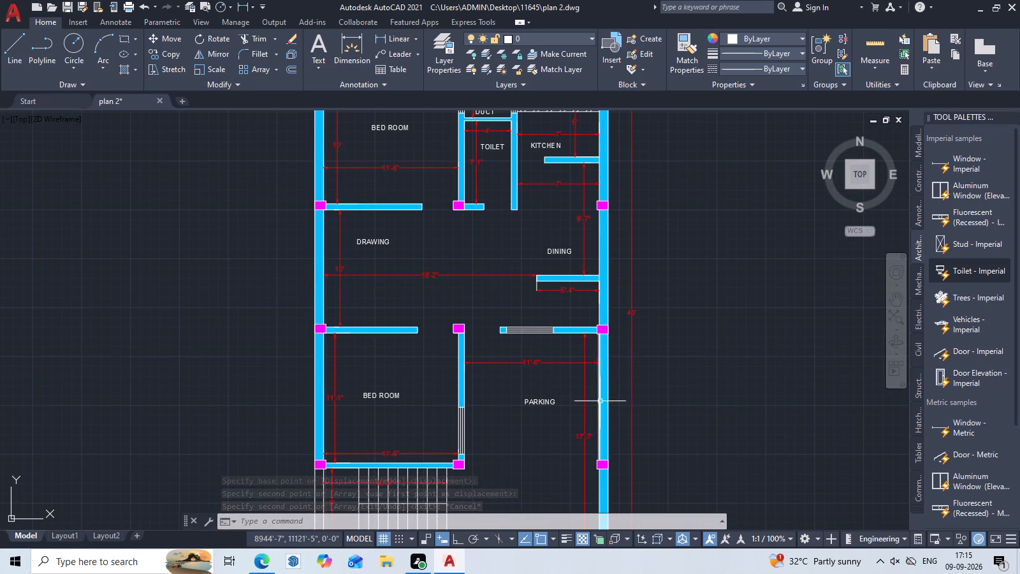
{"action": "middle_click_drag", "start_coordinate": [594, 422], "coordinate": [592, 409]}
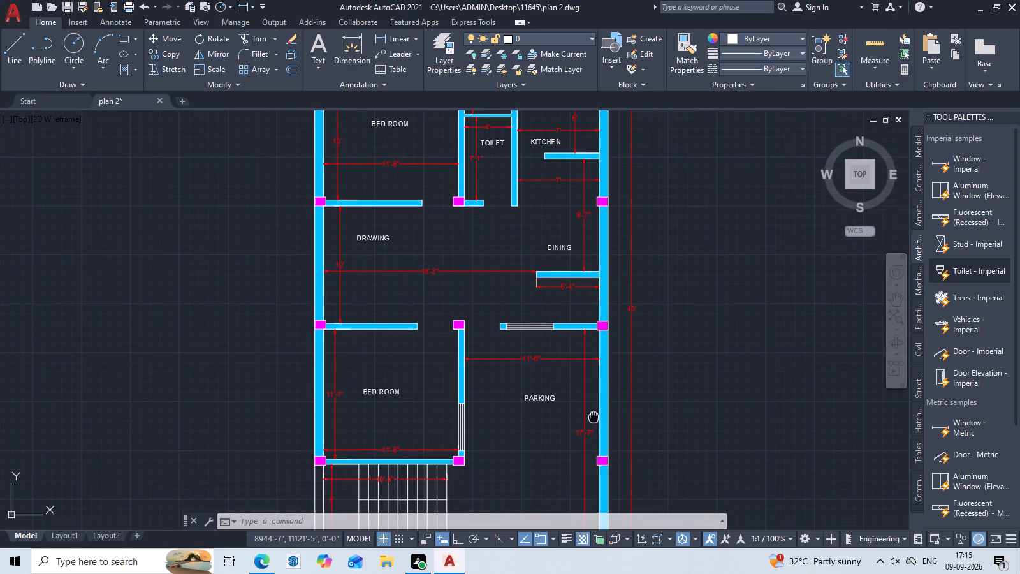
{"action": "middle_click_drag", "start_coordinate": [592, 409], "coordinate": [587, 386]}
{"action": "middle_click_drag", "start_coordinate": [394, 441], "coordinate": [403, 408]}
{"action": "scroll", "coordinate": [409, 445], "scroll_direction": "up", "scroll_amount": 2}
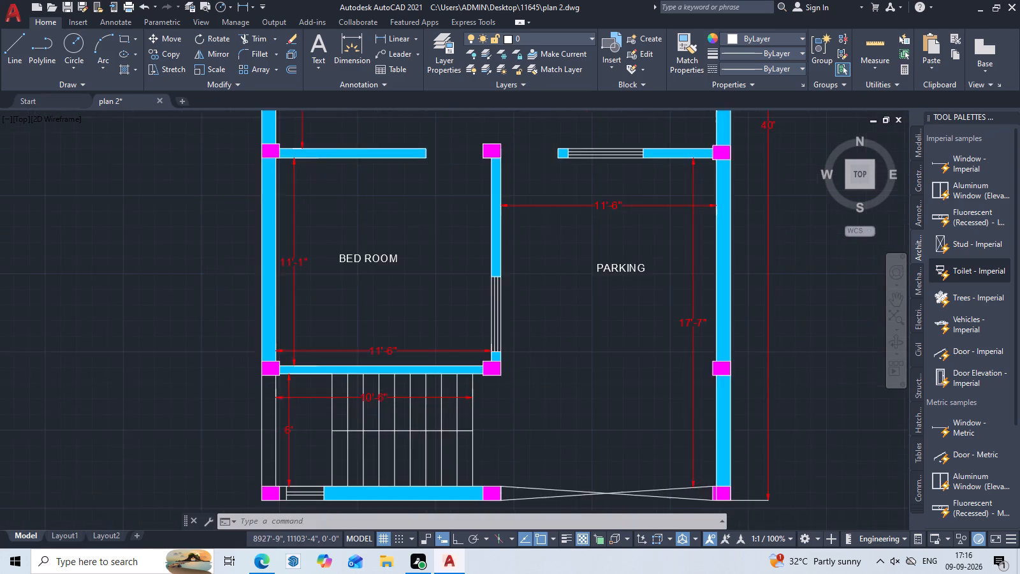
{"action": "middle_click_drag", "start_coordinate": [409, 443], "coordinate": [426, 367]}
{"action": "type", "text": "T"}
{"action": "key", "text": "space"}
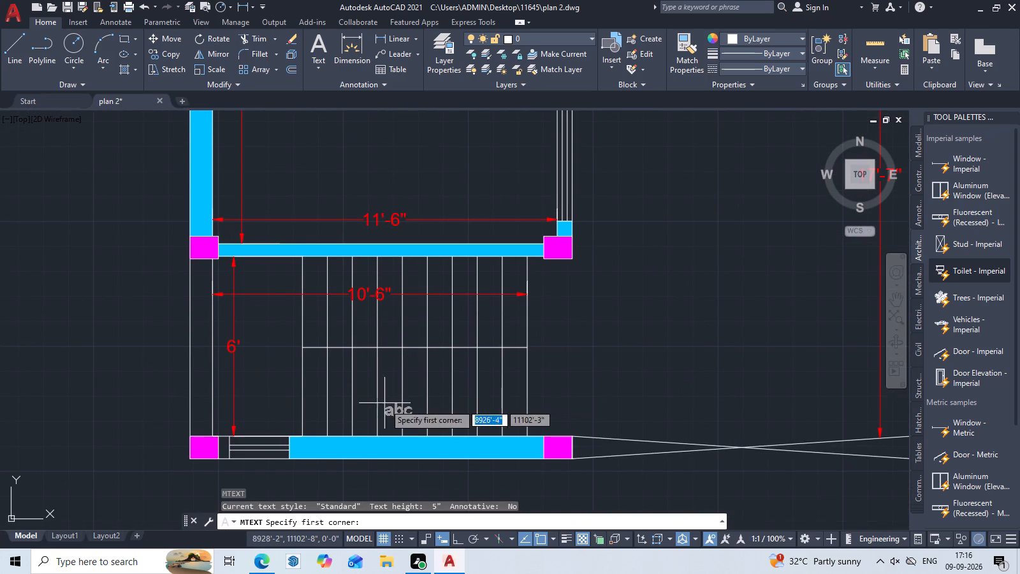
{"action": "left_click", "coordinate": [331, 384]}
{"action": "left_click", "coordinate": [497, 408]}
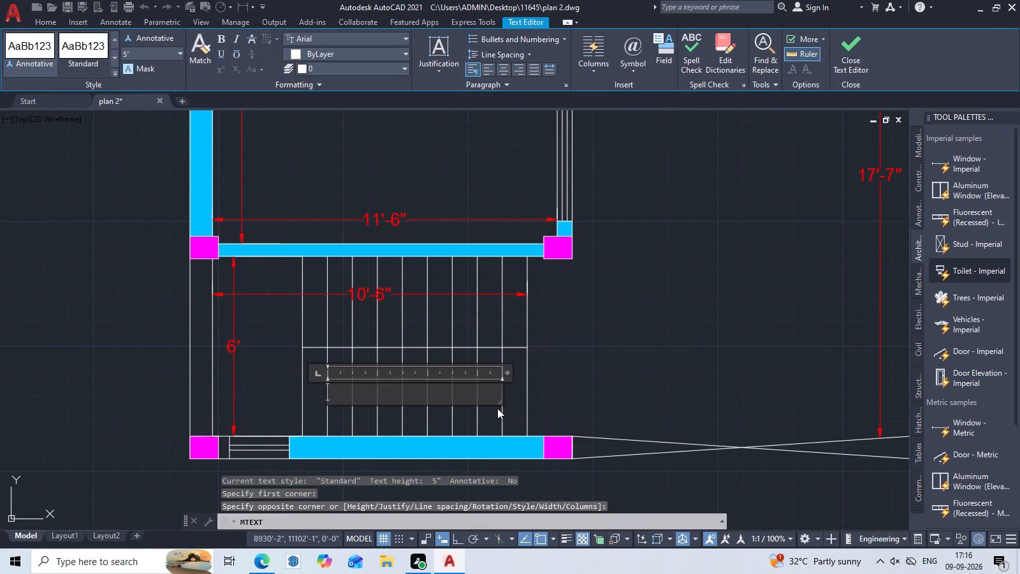
{"action": "type", "text": "STA"}
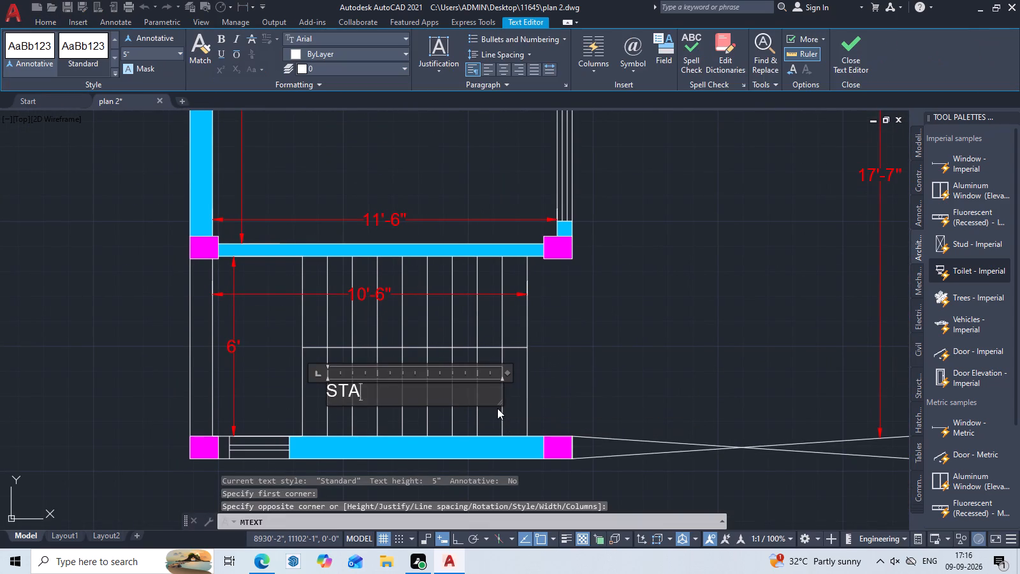
{"action": "type", "text": "IR"}
{"action": "type", "text": "CAS"}
{"action": "key", "text": "e"}
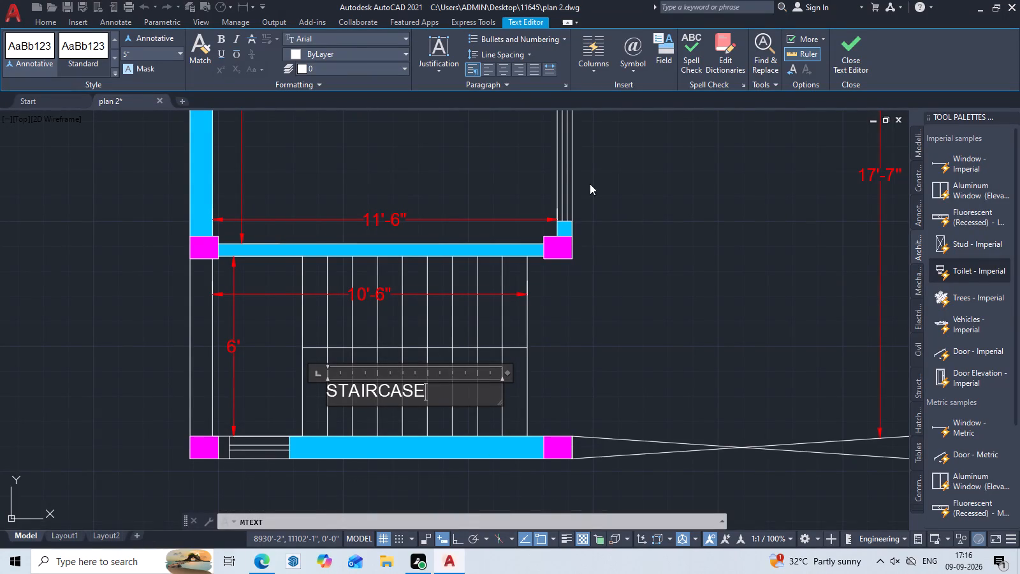
{"action": "triple_click", "coordinate": [442, 385]}
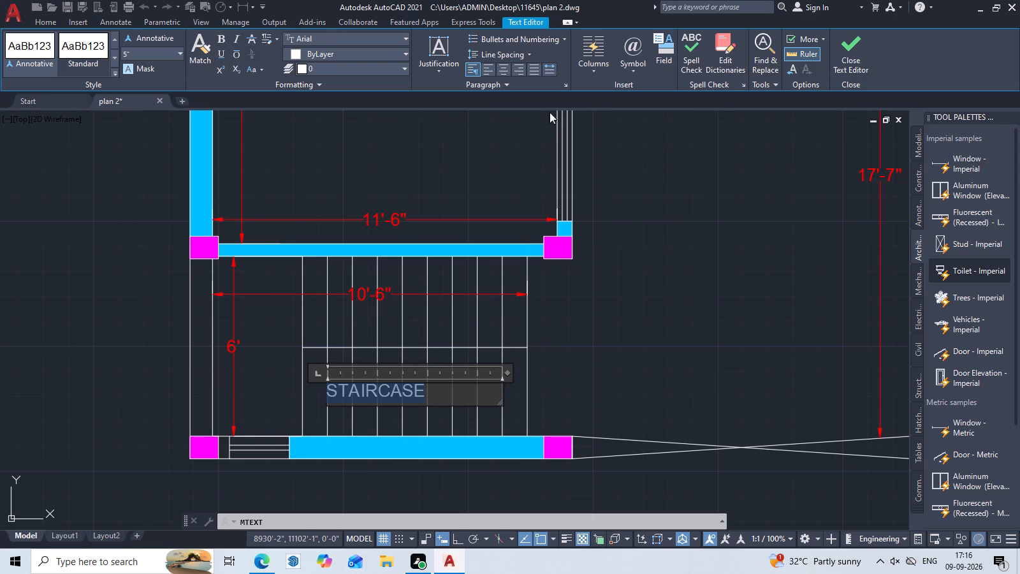
{"action": "left_click", "coordinate": [507, 71]}
{"action": "left_click", "coordinate": [666, 281]}
Inspect the whole floor plan, from the bedrooms and duct down to the staircase and parking, for missing labels and wall fills.
{"action": "scroll", "coordinate": [641, 284], "scroll_direction": "down", "scroll_amount": 2}
{"action": "middle_click_drag", "start_coordinate": [641, 300], "coordinate": [377, 485]}
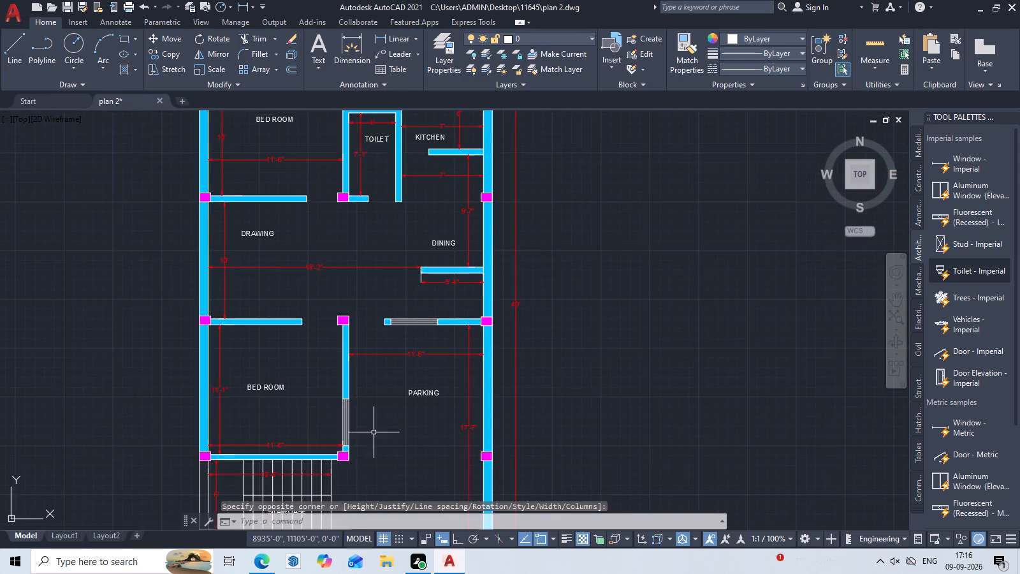
{"action": "scroll", "coordinate": [399, 309], "scroll_direction": "down", "scroll_amount": 2}
{"action": "middle_click_drag", "start_coordinate": [431, 415], "coordinate": [433, 408]}
{"action": "scroll", "coordinate": [393, 223], "scroll_direction": "up", "scroll_amount": 3}
{"action": "middle_click_drag", "start_coordinate": [456, 328], "coordinate": [456, 205]}
{"action": "scroll", "coordinate": [444, 221], "scroll_direction": "down", "scroll_amount": 1}
{"action": "middle_click_drag", "start_coordinate": [469, 311], "coordinate": [466, 371]}
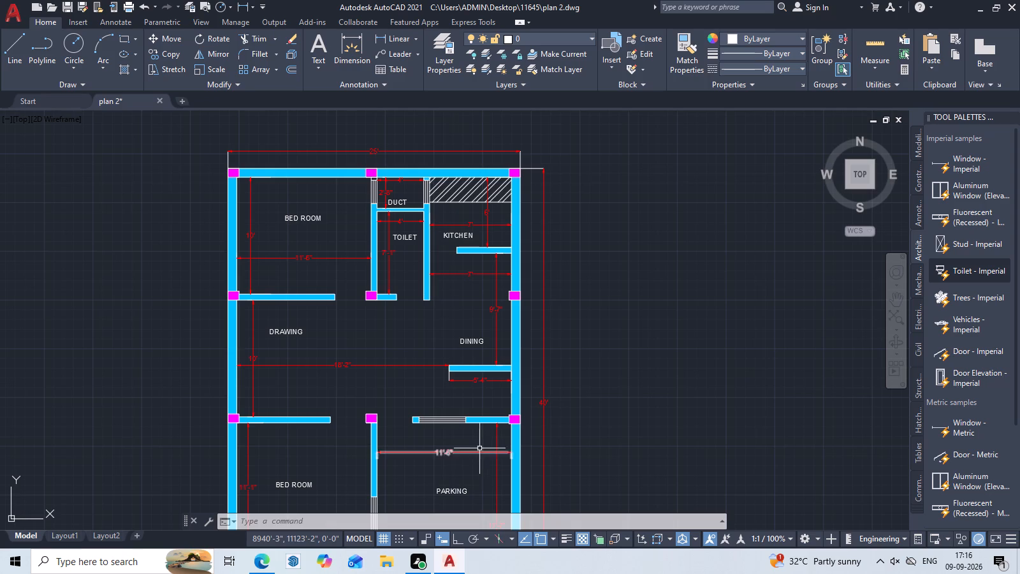
{"action": "middle_click_drag", "start_coordinate": [449, 379], "coordinate": [388, 330]}
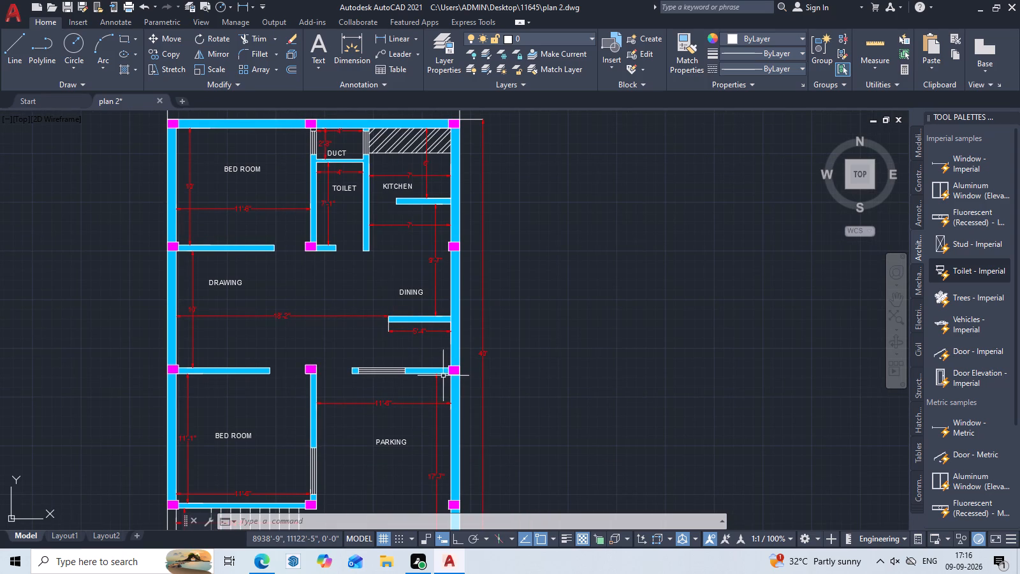
{"action": "scroll", "coordinate": [425, 342], "scroll_direction": "down", "scroll_amount": 2}
{"action": "middle_click_drag", "start_coordinate": [425, 342], "coordinate": [408, 260]}
{"action": "scroll", "coordinate": [351, 308], "scroll_direction": "up", "scroll_amount": 2}
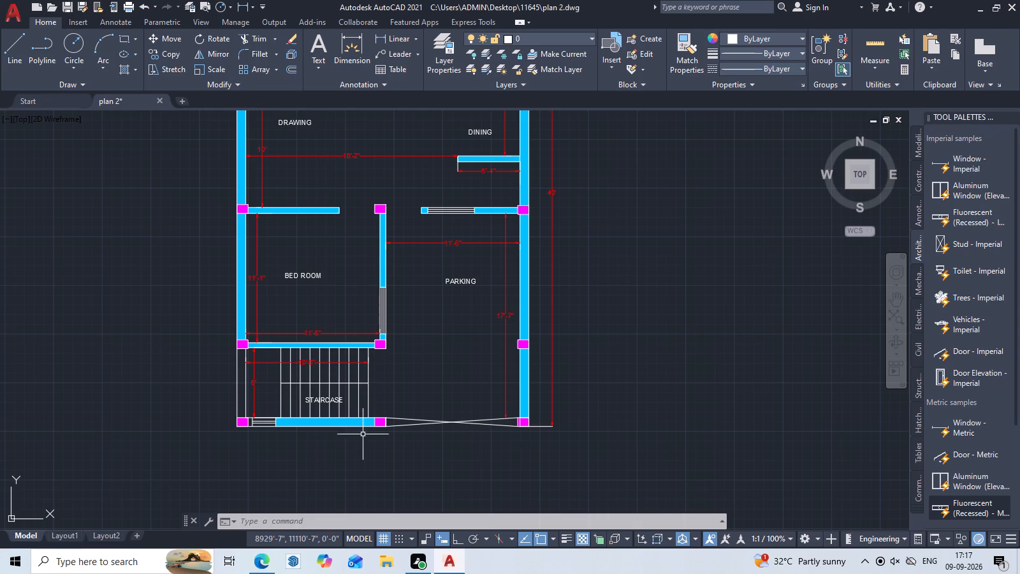
{"action": "key", "text": "Escape"}
{"action": "scroll", "coordinate": [384, 376], "scroll_direction": "up", "scroll_amount": 3}
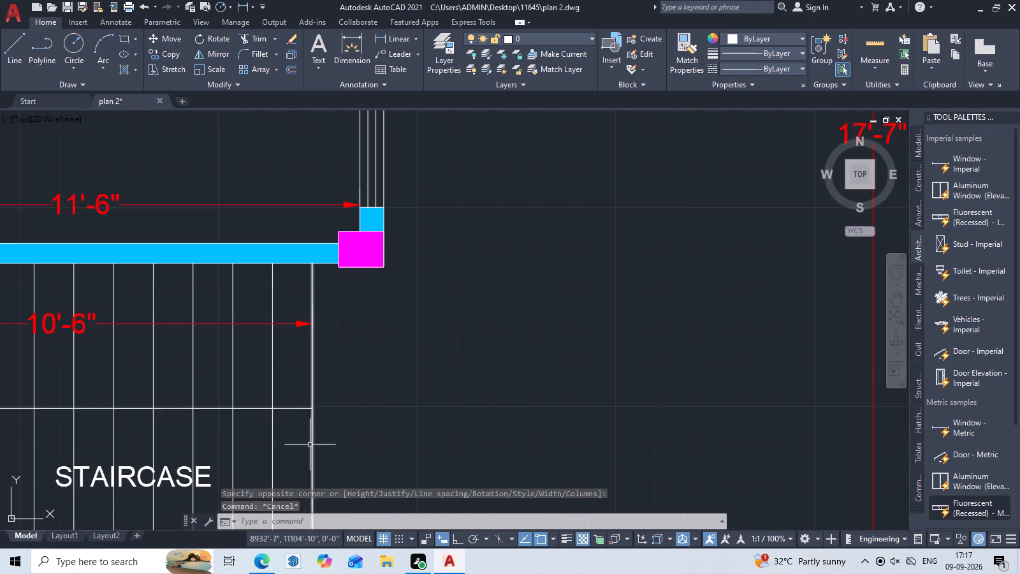
{"action": "scroll", "coordinate": [776, 137], "scroll_direction": "down", "scroll_amount": 2}
{"action": "scroll", "coordinate": [437, 246], "scroll_direction": "down", "scroll_amount": 2}
{"action": "middle_click_drag", "start_coordinate": [518, 244], "coordinate": [501, 324]}
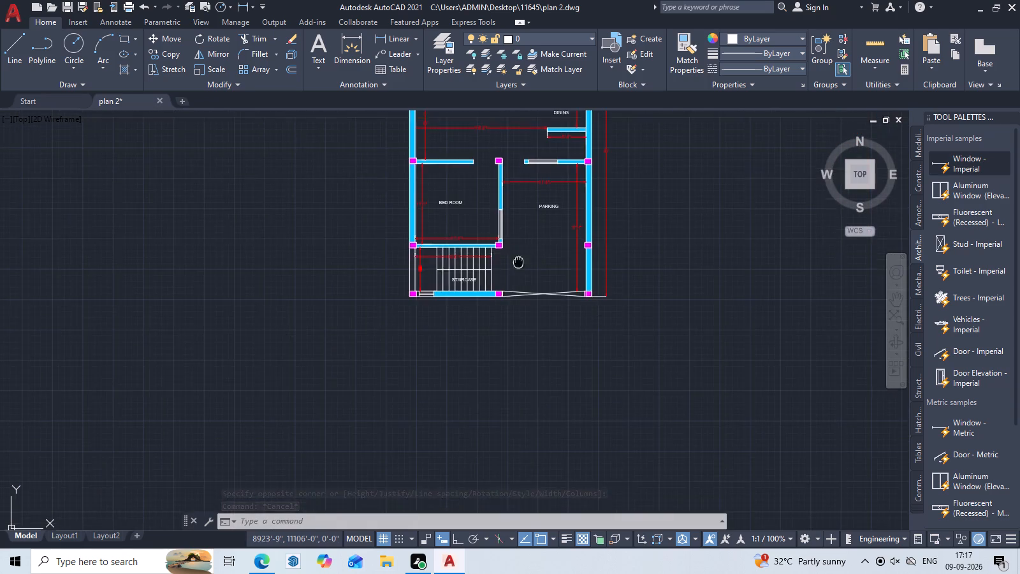
{"action": "middle_click_drag", "start_coordinate": [501, 324], "coordinate": [442, 519]}
{"action": "scroll", "coordinate": [423, 347], "scroll_direction": "up", "scroll_amount": 3}
{"action": "middle_click_drag", "start_coordinate": [502, 318], "coordinate": [571, 279]}
{"action": "key", "text": "Escape"}
{"action": "scroll", "coordinate": [526, 306], "scroll_direction": "down", "scroll_amount": 1}
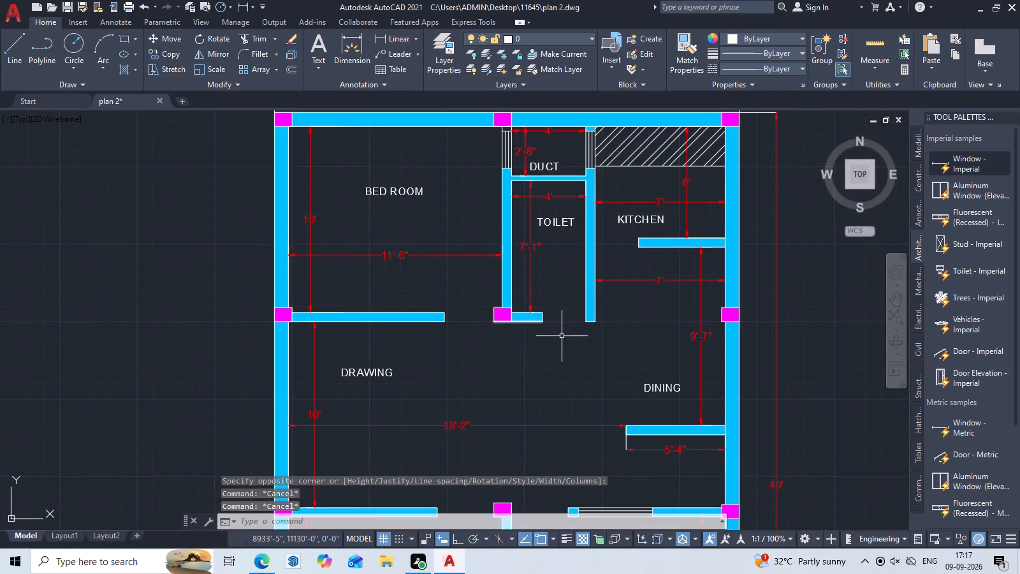
{"action": "middle_click_drag", "start_coordinate": [562, 337], "coordinate": [531, 353]}
{"action": "middle_click_drag", "start_coordinate": [523, 444], "coordinate": [507, 386]}
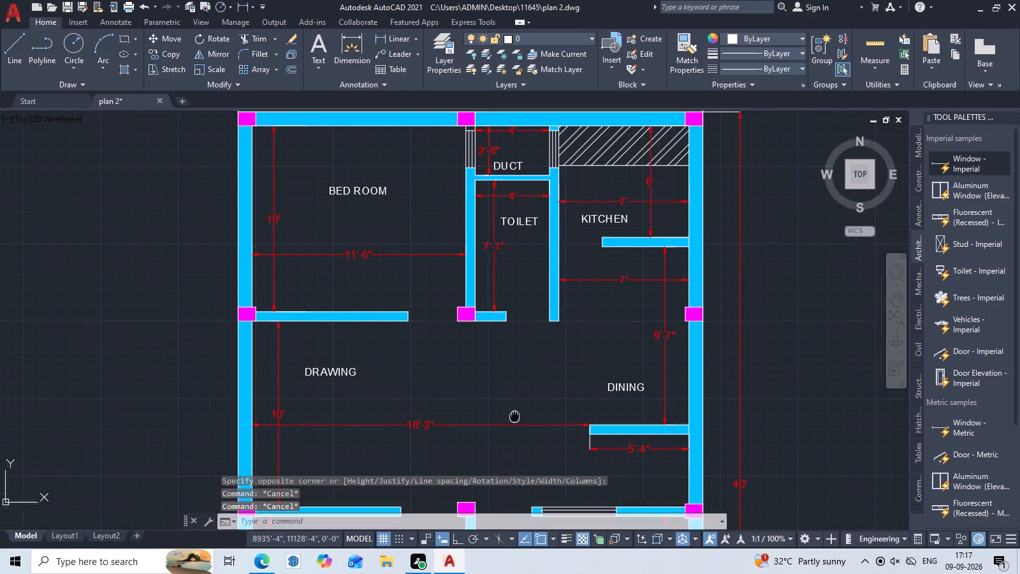
{"action": "middle_click_drag", "start_coordinate": [507, 386], "coordinate": [492, 253]}
{"action": "scroll", "coordinate": [476, 291], "scroll_direction": "down", "scroll_amount": 2}
{"action": "middle_click_drag", "start_coordinate": [496, 342], "coordinate": [471, 246]}
{"action": "scroll", "coordinate": [450, 272], "scroll_direction": "up", "scroll_amount": 3}
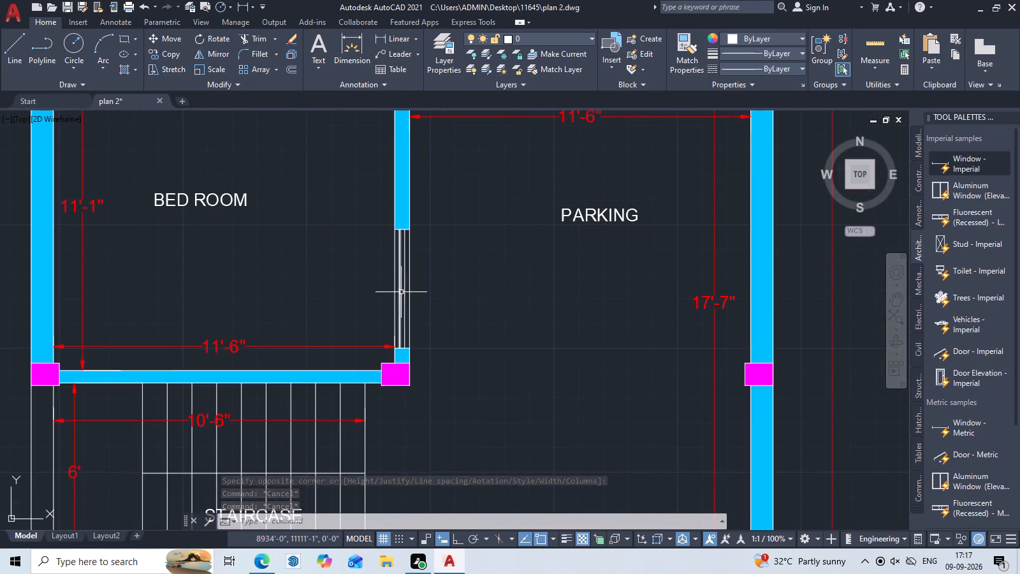
{"action": "scroll", "coordinate": [400, 292], "scroll_direction": "up", "scroll_amount": 3}
{"action": "scroll", "coordinate": [413, 288], "scroll_direction": "down", "scroll_amount": 6}
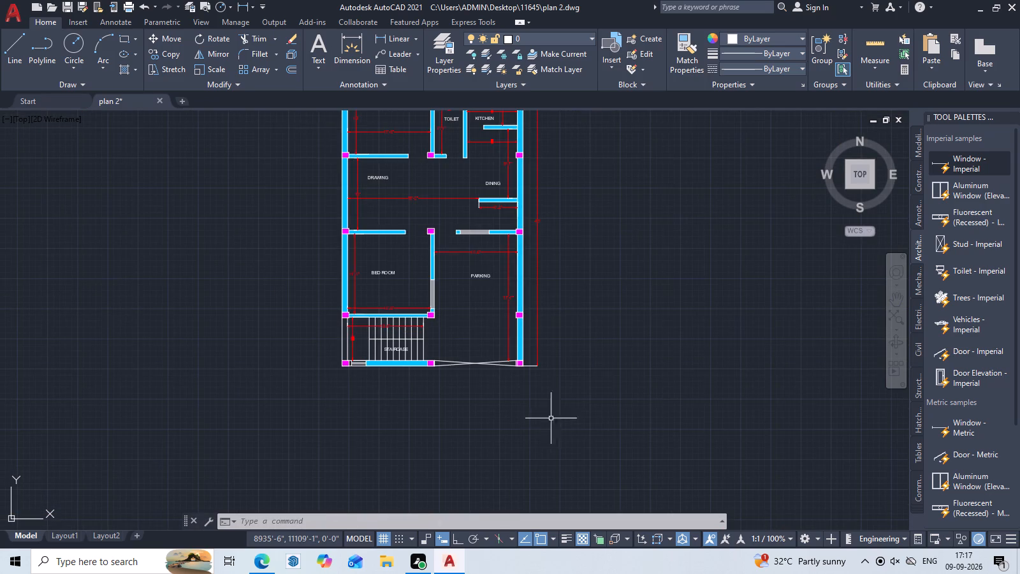
{"action": "scroll", "coordinate": [460, 232], "scroll_direction": "up", "scroll_amount": 4}
{"action": "middle_click_drag", "start_coordinate": [495, 256], "coordinate": [517, 393]}
{"action": "scroll", "coordinate": [479, 281], "scroll_direction": "down", "scroll_amount": 4}
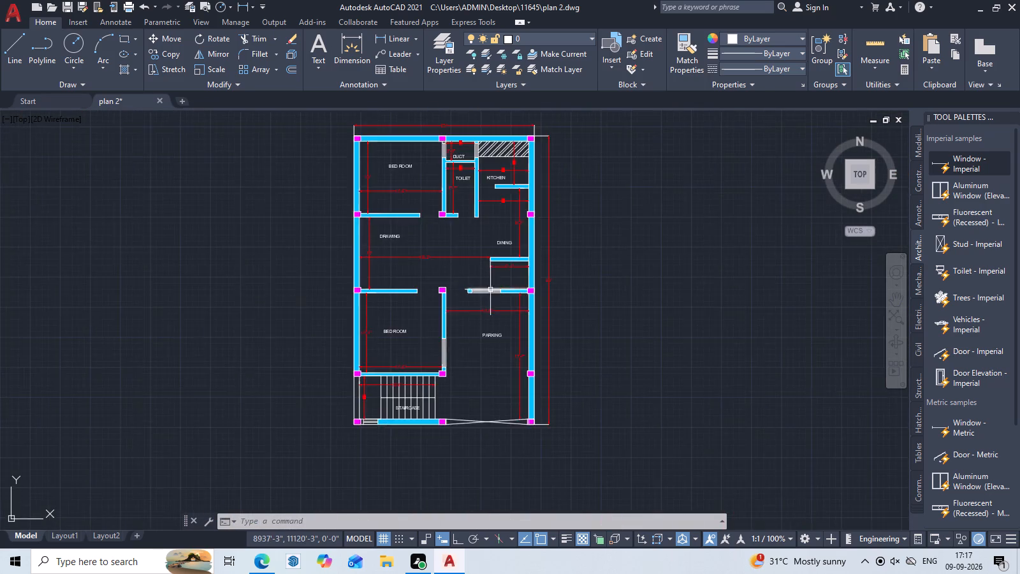
{"action": "scroll", "coordinate": [490, 290], "scroll_direction": "down", "scroll_amount": 1}
{"action": "middle_click_drag", "start_coordinate": [553, 372], "coordinate": [562, 377]}
{"action": "scroll", "coordinate": [467, 173], "scroll_direction": "up", "scroll_amount": 3}
{"action": "middle_click_drag", "start_coordinate": [534, 332], "coordinate": [516, 156]}
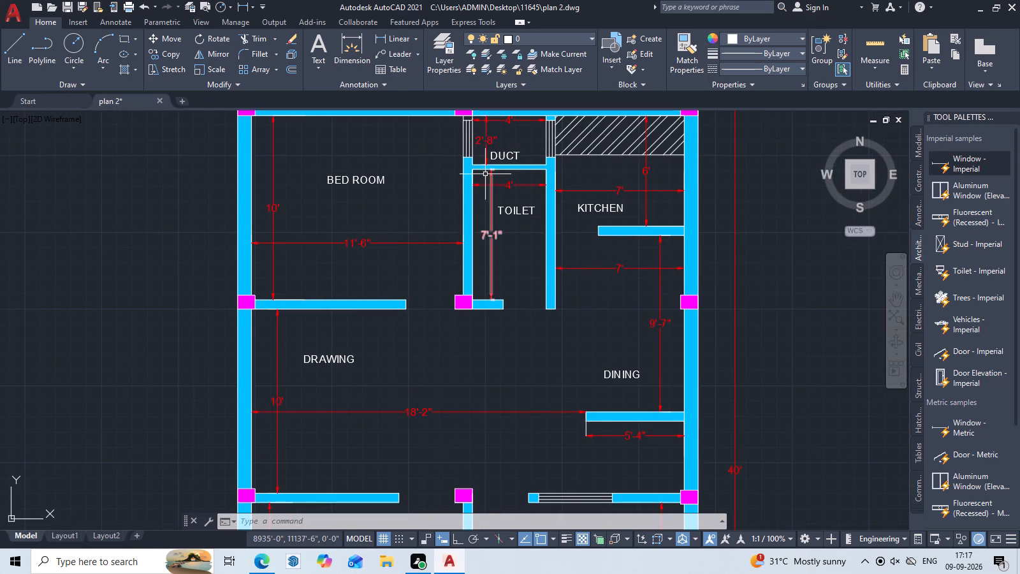
Fill the short wall piece between the top middle column and the duct's bedroom-side window with a solid hatch in colour 140.
{"action": "scroll", "coordinate": [472, 136], "scroll_direction": "up", "scroll_amount": 3}
{"action": "scroll", "coordinate": [471, 166], "scroll_direction": "down", "scroll_amount": 1}
{"action": "middle_click_drag", "start_coordinate": [474, 195], "coordinate": [490, 369]}
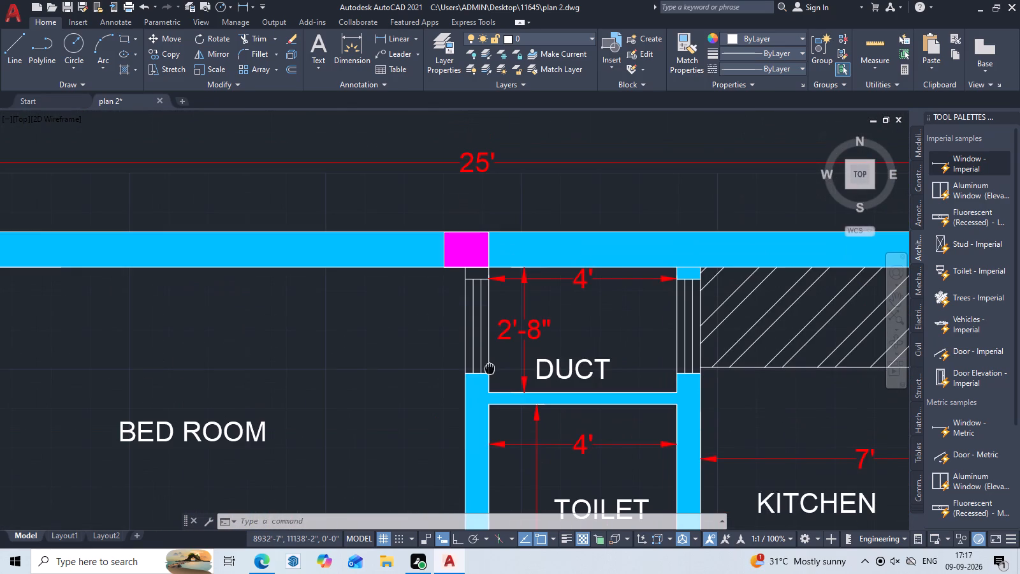
{"action": "type", "text": "H"}
{"action": "key", "text": "space"}
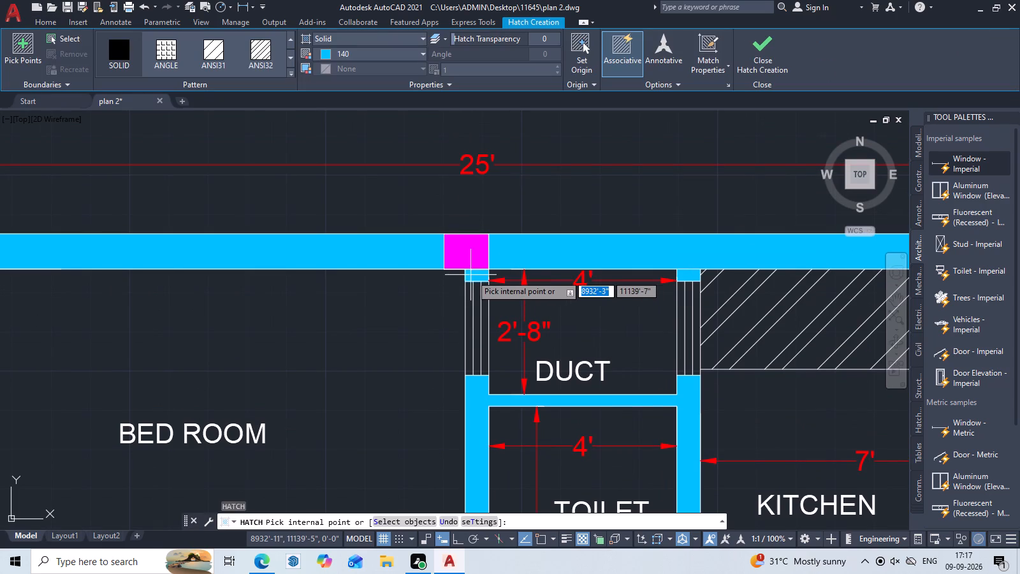
{"action": "double_click", "coordinate": [477, 275]}
{"action": "key", "text": "Escape"}
Review the labelled and hatched plan once more, from the upper rooms down to the parking area and outer wall.
{"action": "scroll", "coordinate": [577, 277], "scroll_direction": "down", "scroll_amount": 3}
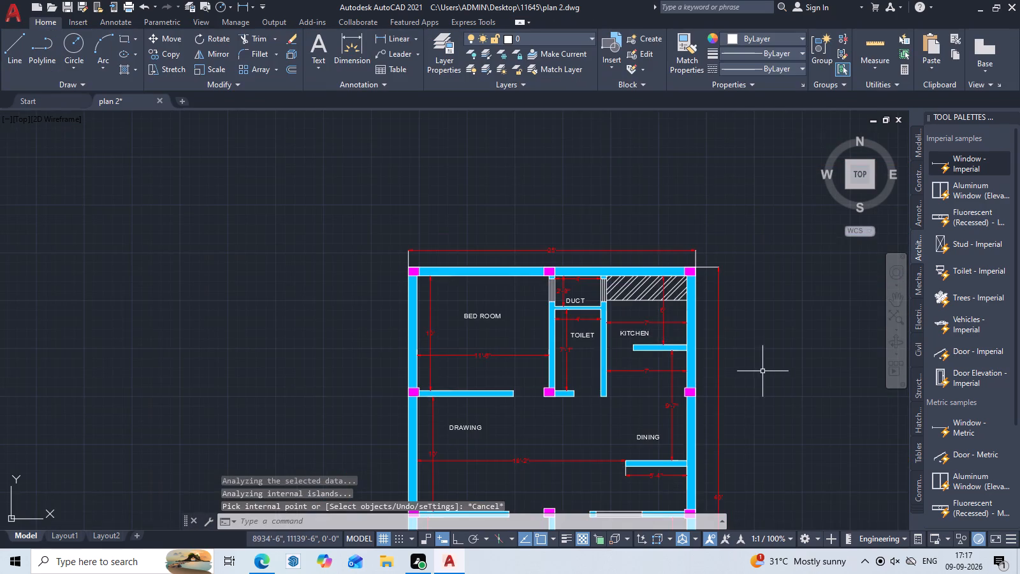
{"action": "middle_click_drag", "start_coordinate": [750, 364], "coordinate": [447, 251]}
{"action": "key", "text": "Escape"}
{"action": "middle_click_drag", "start_coordinate": [351, 284], "coordinate": [467, 249]}
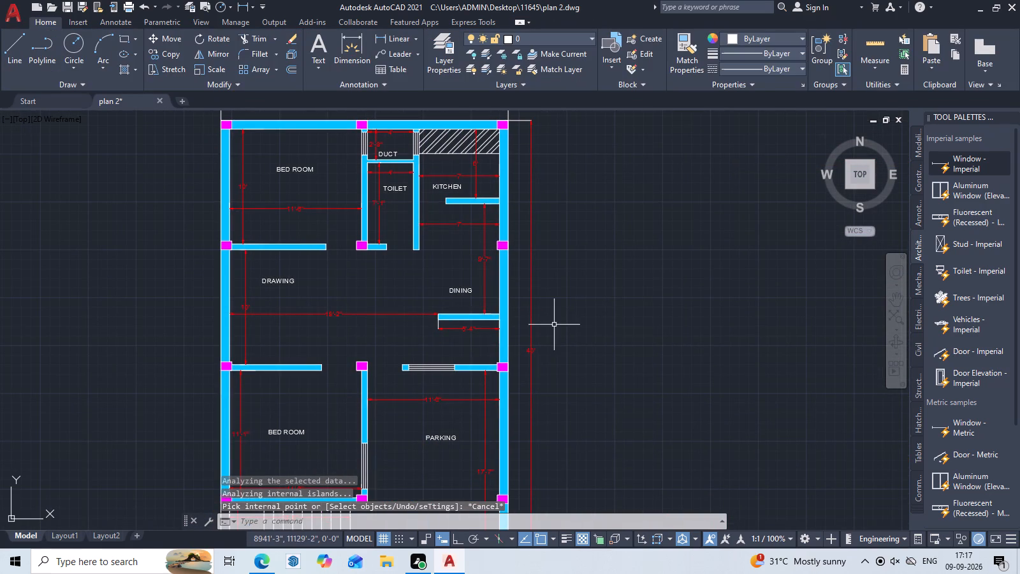
{"action": "middle_click_drag", "start_coordinate": [339, 316], "coordinate": [414, 287]}
{"action": "scroll", "coordinate": [417, 284], "scroll_direction": "up", "scroll_amount": 2}
{"action": "scroll", "coordinate": [417, 284], "scroll_direction": "down", "scroll_amount": 3}
{"action": "middle_click_drag", "start_coordinate": [497, 316], "coordinate": [345, 299]}
{"action": "scroll", "coordinate": [414, 318], "scroll_direction": "up", "scroll_amount": 2}
{"action": "middle_click_drag", "start_coordinate": [468, 346], "coordinate": [396, 367]}
{"action": "middle_click_drag", "start_coordinate": [643, 362], "coordinate": [632, 367]}
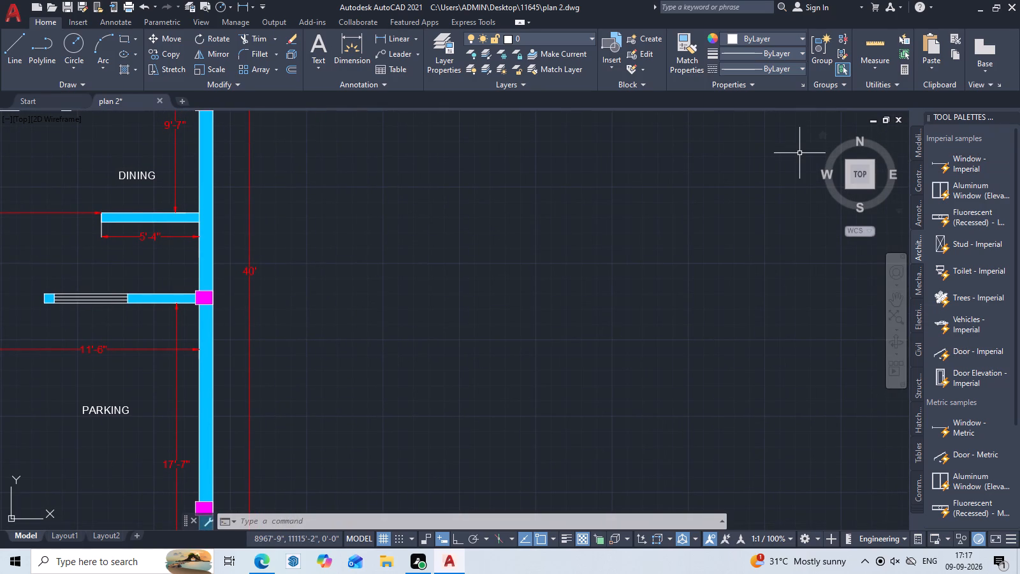
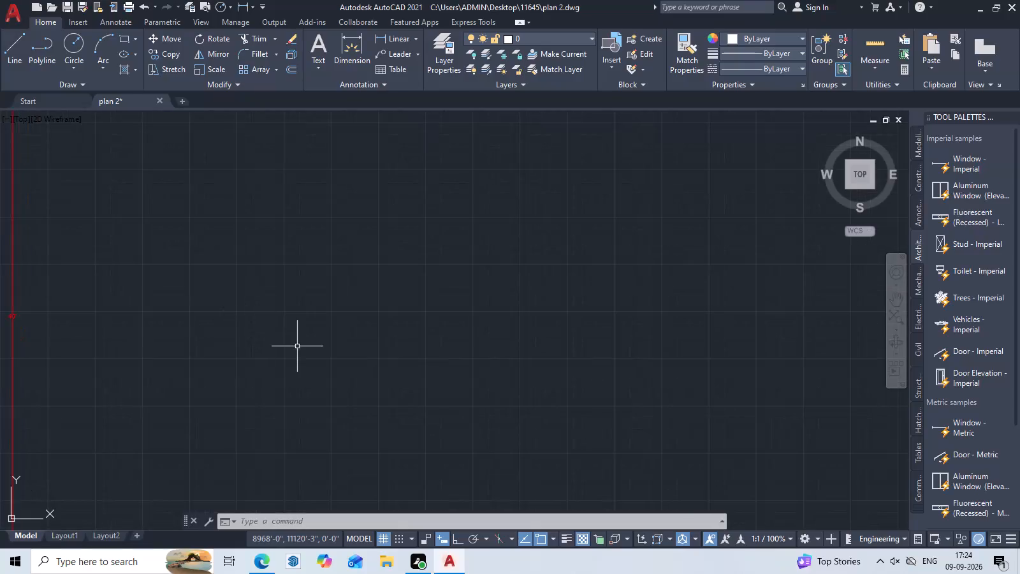
Draw a rectangle 27' long by 37' wide in the empty space beside the finished floor plan.
{"action": "middle_click_drag", "start_coordinate": [303, 347], "coordinate": [279, 333]}
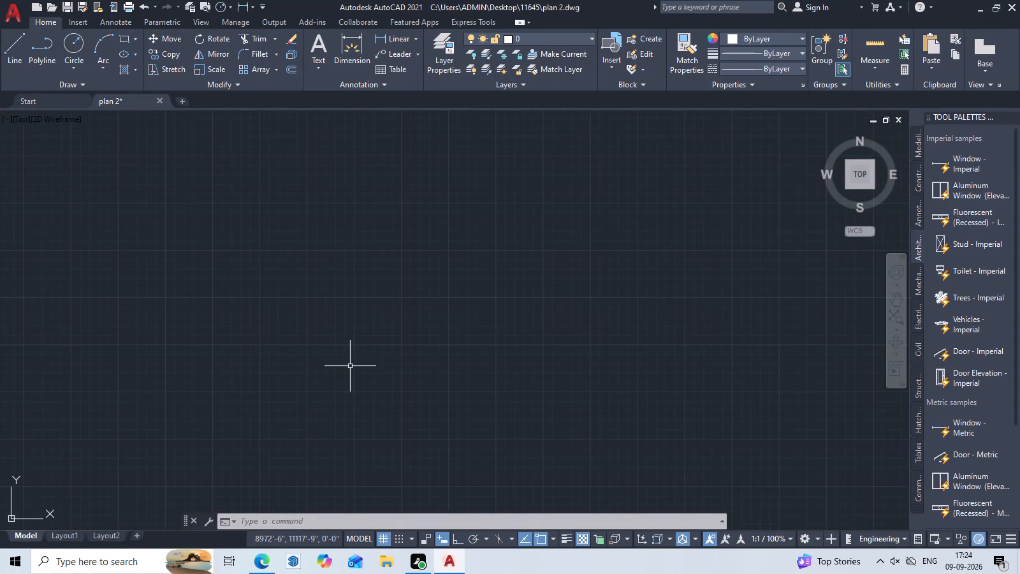
{"action": "type", "text": "REC"}
{"action": "key", "text": "space"}
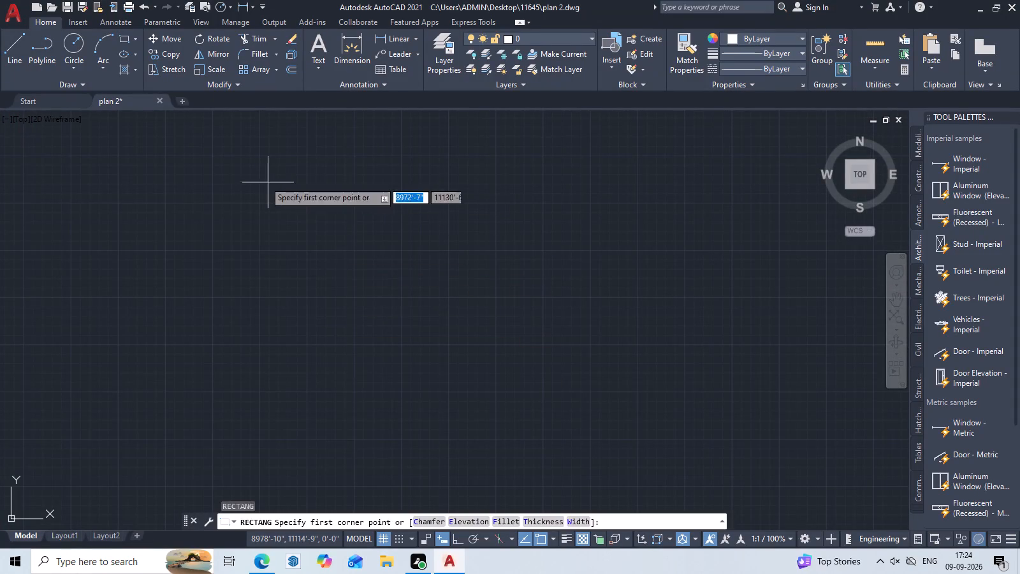
{"action": "left_click", "coordinate": [260, 179]}
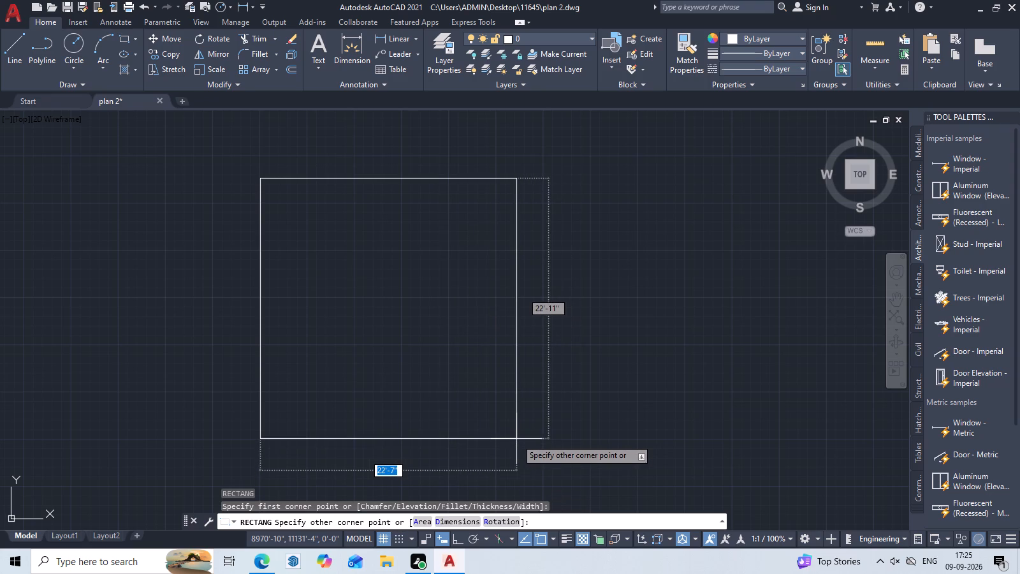
{"action": "type", "text": "D"}
{"action": "key", "text": "space"}
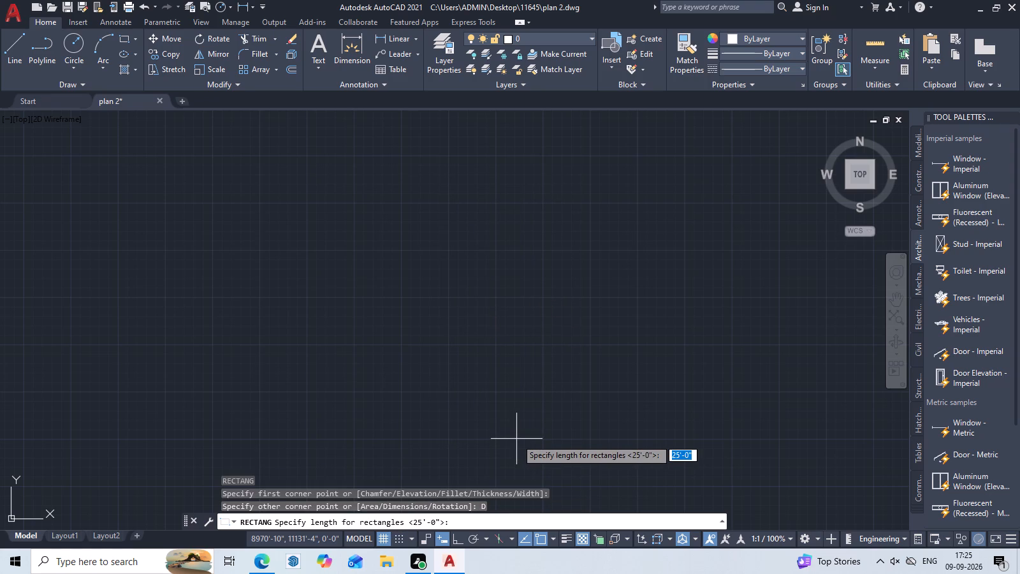
{"action": "type", "text": "27"}
{"action": "key", "text": "apostrophe"}
{"action": "key", "text": "Return"}
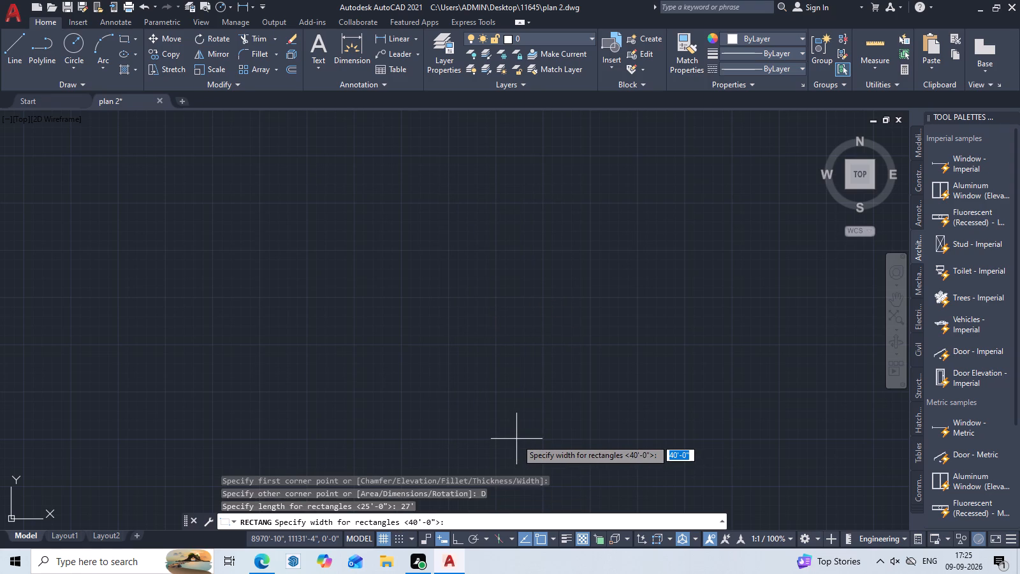
{"action": "type", "text": "37'"}
{"action": "key", "text": "Return"}
{"action": "left_click", "coordinate": [453, 350]}
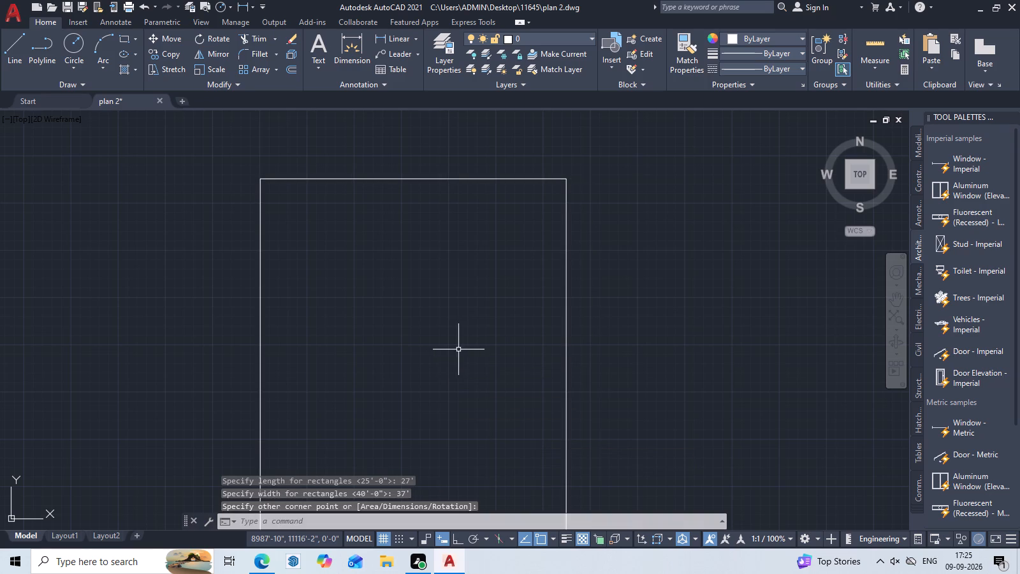
Move the new 27' by 37' rectangle up and farther away from the finished floor plan.
{"action": "scroll", "coordinate": [460, 350], "scroll_direction": "down", "scroll_amount": 2}
{"action": "middle_click_drag", "start_coordinate": [502, 389], "coordinate": [520, 353]}
{"action": "scroll", "coordinate": [522, 347], "scroll_direction": "up", "scroll_amount": 2}
{"action": "key", "text": "Escape"}
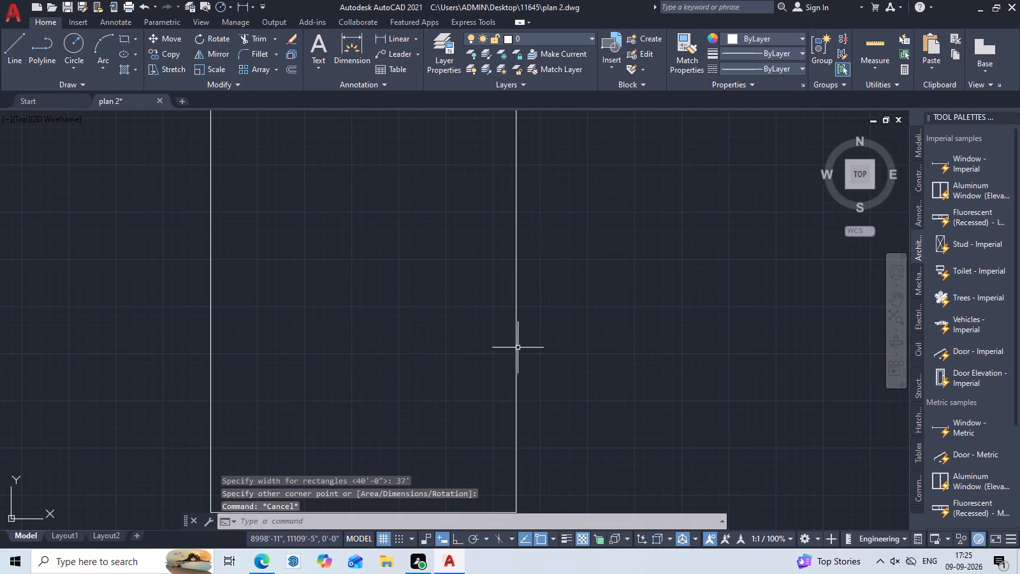
{"action": "left_click", "coordinate": [517, 350]}
{"action": "type", "text": "M"}
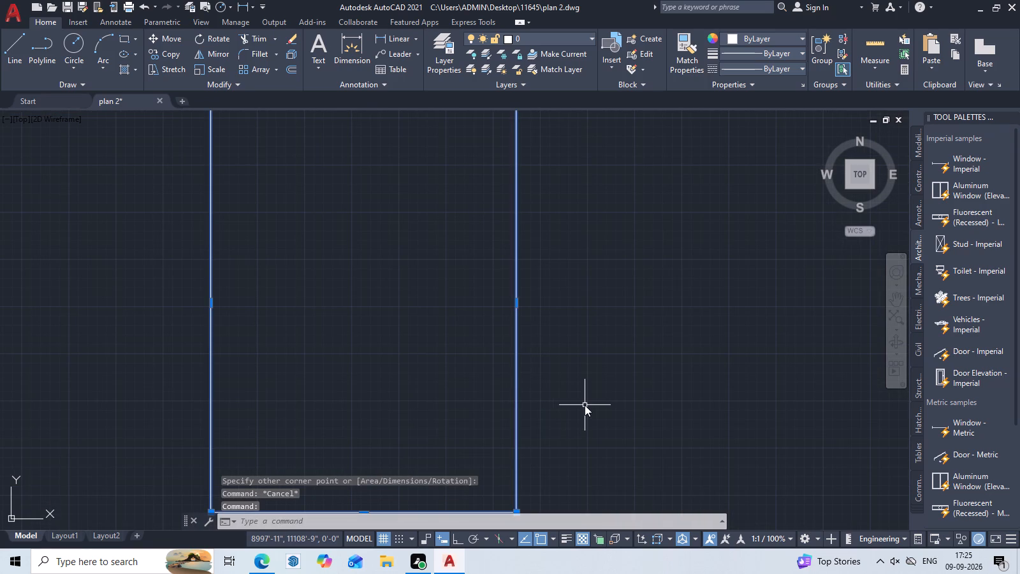
{"action": "key", "text": "space"}
{"action": "left_click_drag", "start_coordinate": [356, 341], "coordinate": [370, 329]}
{"action": "scroll", "coordinate": [441, 270], "scroll_direction": "down", "scroll_amount": 2}
{"action": "middle_click_drag", "start_coordinate": [450, 276], "coordinate": [388, 355]}
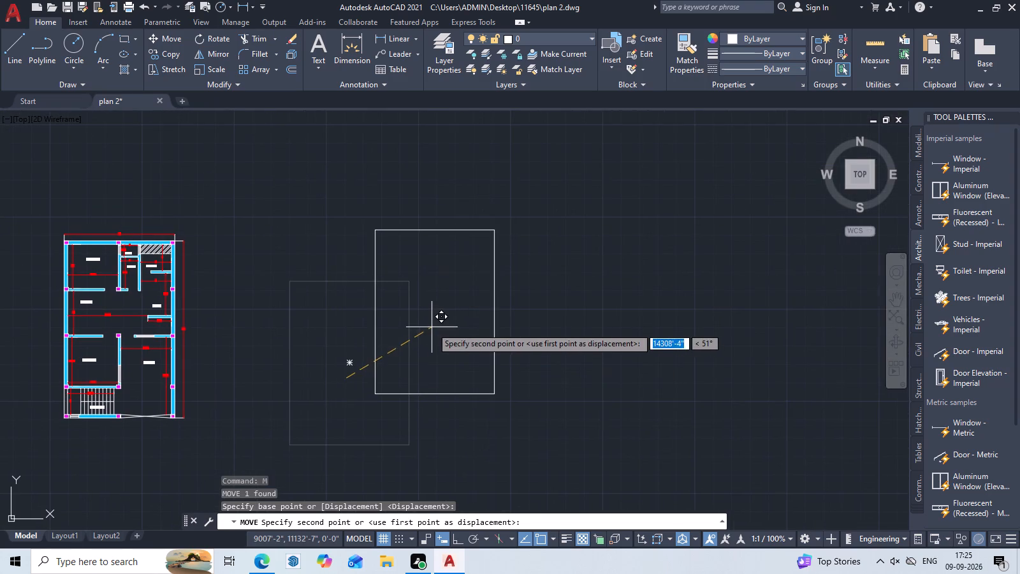
{"action": "left_click", "coordinate": [441, 328]}
Move the rectangle again, a little farther to the right of the finished floor plan.
{"action": "middle_click_drag", "start_coordinate": [557, 354], "coordinate": [536, 383]}
{"action": "scroll", "coordinate": [442, 354], "scroll_direction": "up", "scroll_amount": 1}
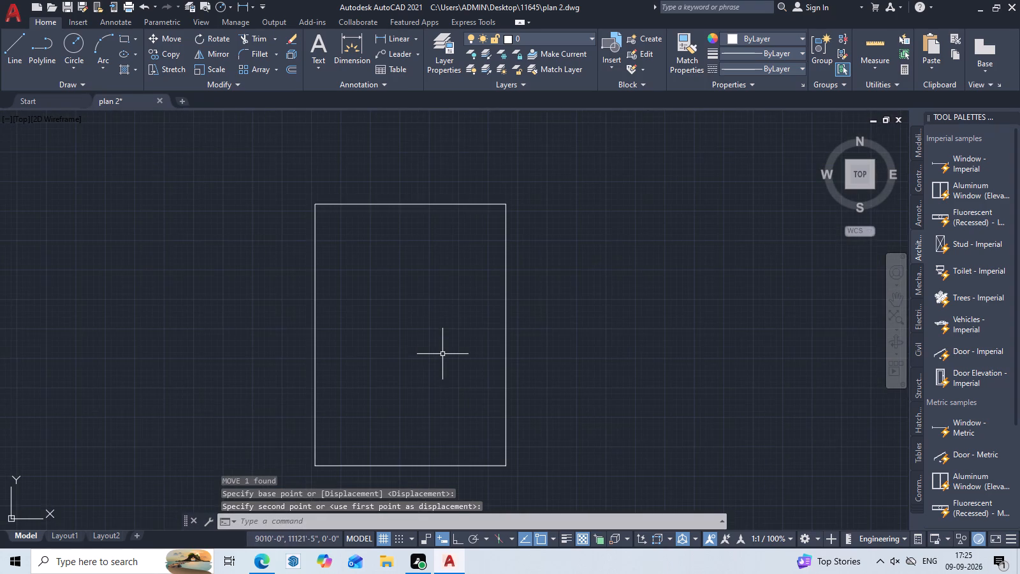
{"action": "middle_click_drag", "start_coordinate": [472, 350], "coordinate": [549, 346]}
{"action": "scroll", "coordinate": [500, 342], "scroll_direction": "up", "scroll_amount": 1}
{"action": "middle_click_drag", "start_coordinate": [503, 333], "coordinate": [509, 314]}
{"action": "scroll", "coordinate": [511, 308], "scroll_direction": "down", "scroll_amount": 1}
{"action": "middle_click_drag", "start_coordinate": [522, 320], "coordinate": [489, 325]}
{"action": "scroll", "coordinate": [416, 335], "scroll_direction": "up", "scroll_amount": 1}
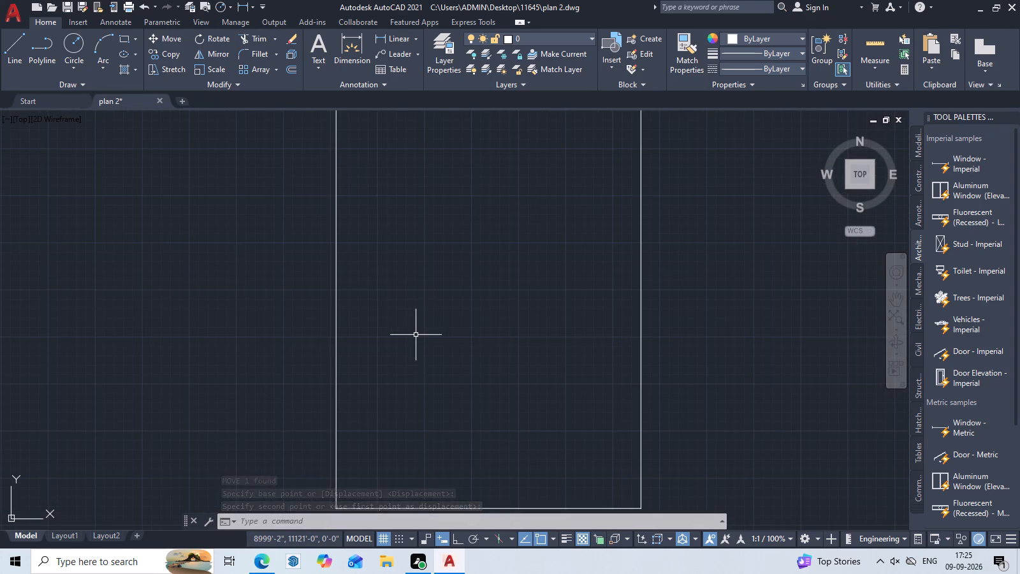
{"action": "scroll", "coordinate": [416, 335], "scroll_direction": "down", "scroll_amount": 1}
{"action": "middle_click_drag", "start_coordinate": [452, 344], "coordinate": [423, 344]}
{"action": "left_click", "coordinate": [528, 341]}
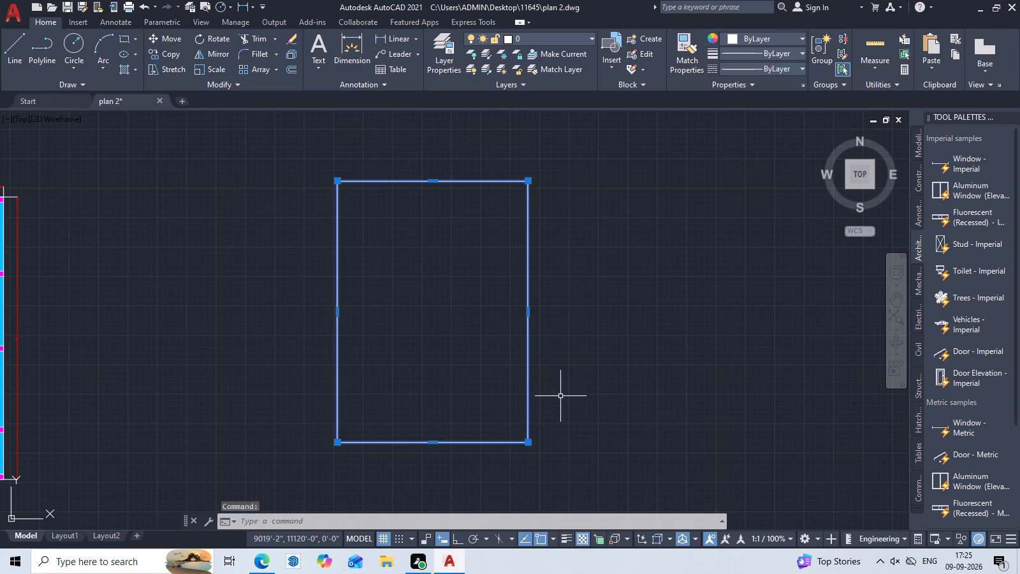
{"action": "type", "text": "M"}
{"action": "key", "text": "space"}
{"action": "left_click", "coordinate": [444, 331]}
{"action": "middle_click_drag", "start_coordinate": [552, 334], "coordinate": [442, 332]}
{"action": "left_click", "coordinate": [479, 329]}
Offset the rectangle 9" inward to form the outer wall thickness.
{"action": "middle_click_drag", "start_coordinate": [594, 350], "coordinate": [481, 344]}
{"action": "middle_click_drag", "start_coordinate": [379, 337], "coordinate": [408, 353]}
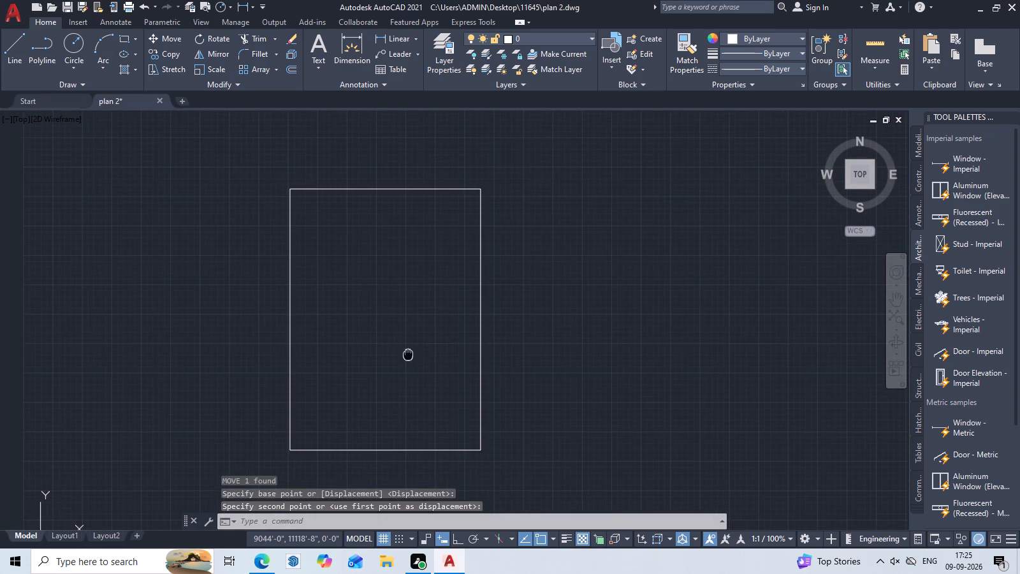
{"action": "middle_click_drag", "start_coordinate": [408, 353], "coordinate": [409, 353]}
{"action": "key", "text": "Escape"}
{"action": "type", "text": "O"}
{"action": "key", "text": "space"}
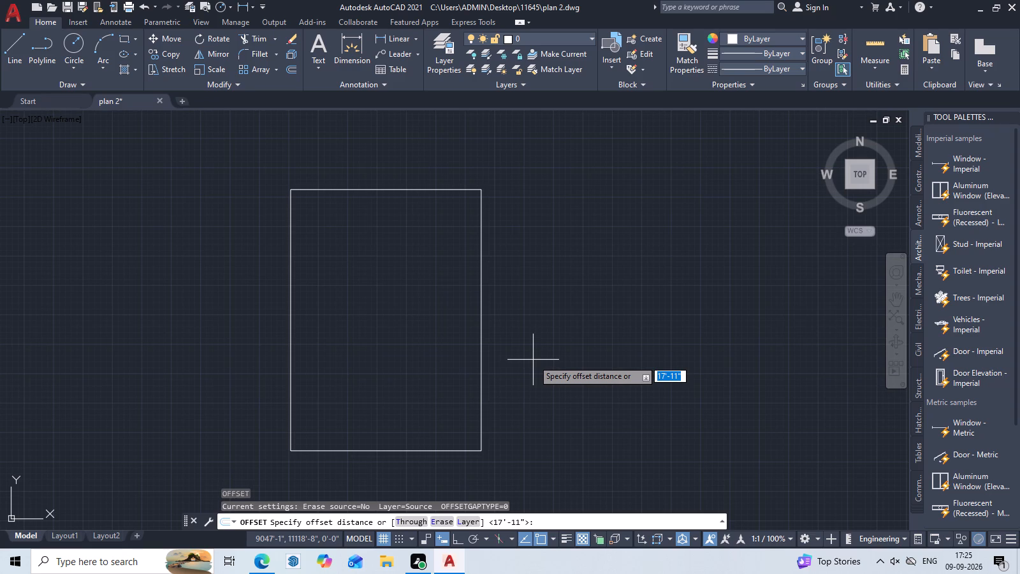
{"action": "key", "text": "9"}
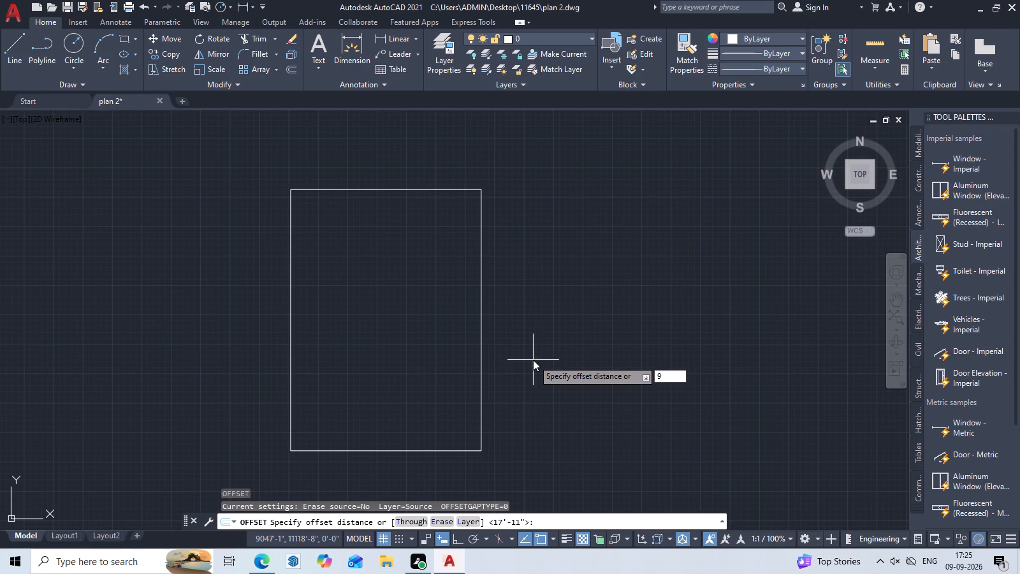
{"action": "key", "text": "space"}
{"action": "left_click", "coordinate": [481, 351]}
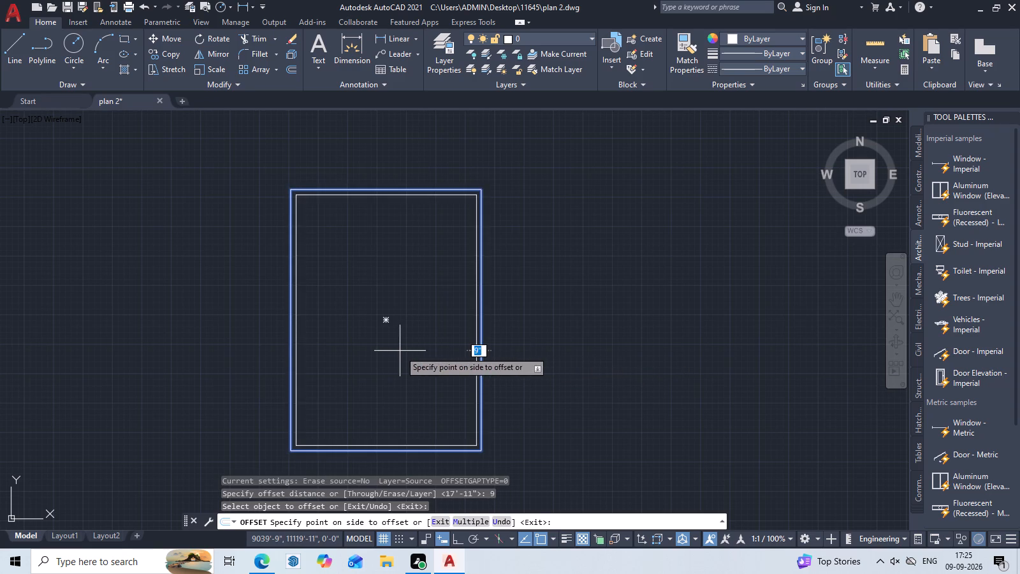
{"action": "double_click", "coordinate": [412, 364]}
{"action": "middle_click_drag", "start_coordinate": [450, 365], "coordinate": [501, 391]}
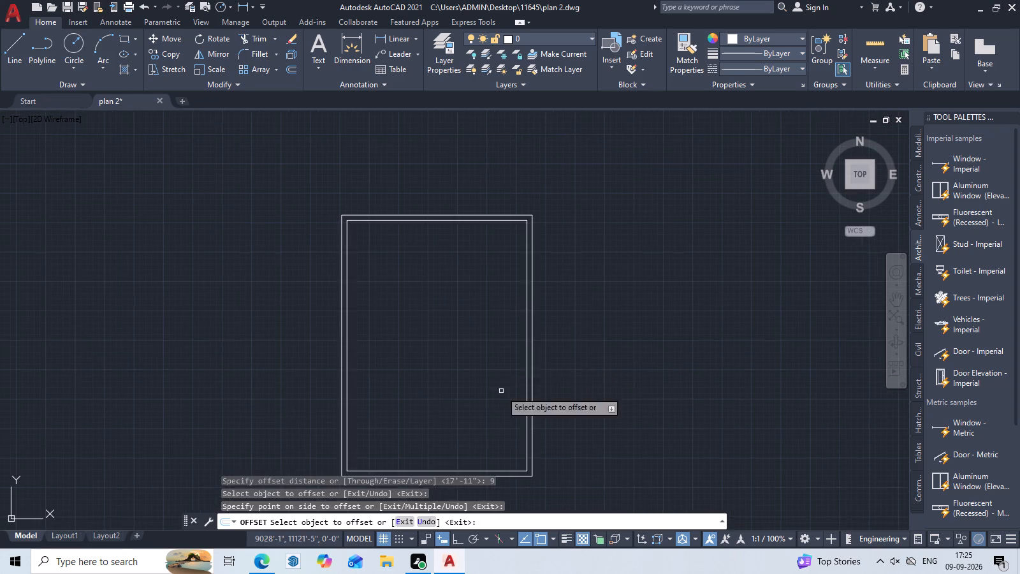
{"action": "key", "text": "Escape"}
Explode the inner rectangle of the outer wall into separate lines.
{"action": "left_click", "coordinate": [526, 378]}
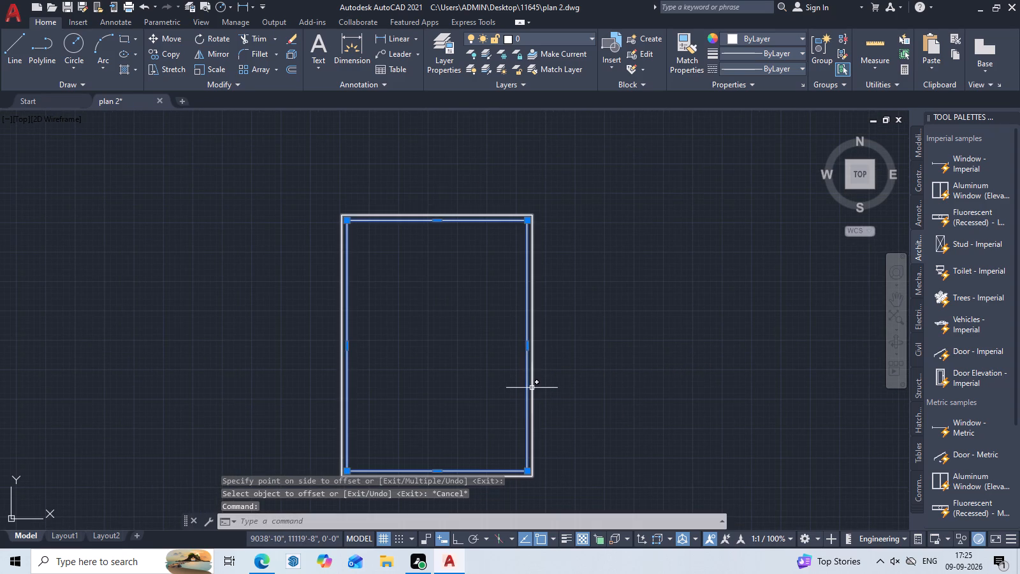
{"action": "type", "text": "X"}
{"action": "key", "text": "space"}
Offset the inner line of the left outer wall 9' into the plan as a vertical partition line.
{"action": "middle_click_drag", "start_coordinate": [430, 368], "coordinate": [374, 381]}
{"action": "scroll", "coordinate": [340, 359], "scroll_direction": "up", "scroll_amount": 1}
{"action": "middle_click_drag", "start_coordinate": [353, 350], "coordinate": [395, 332]}
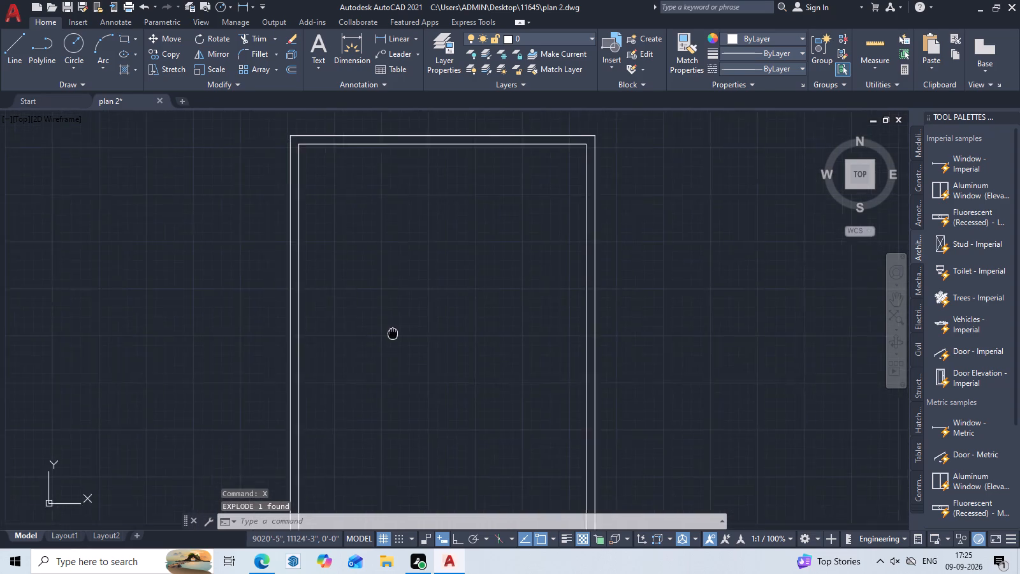
{"action": "middle_click_drag", "start_coordinate": [395, 332], "coordinate": [404, 327]}
{"action": "key", "text": "o"}
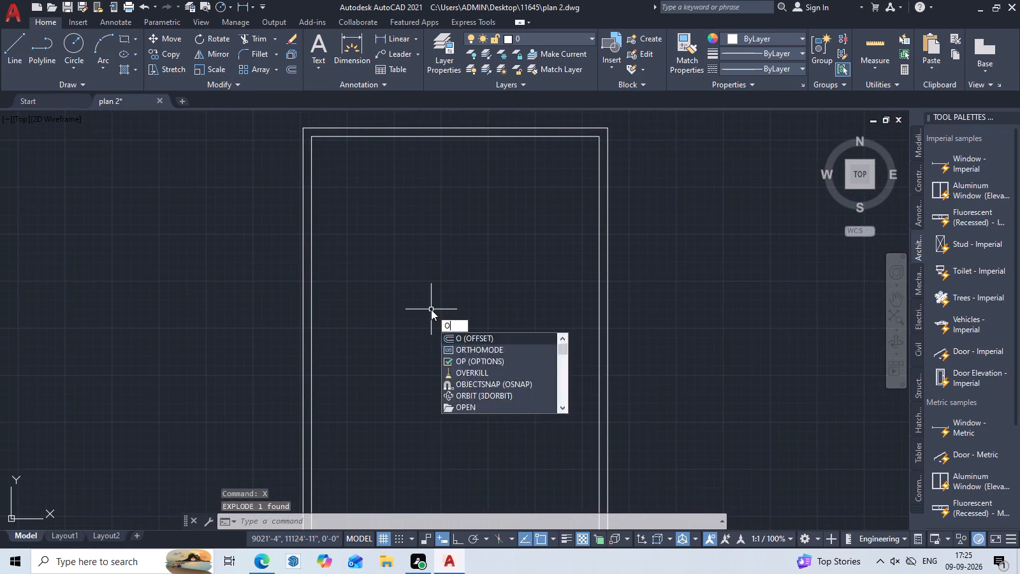
{"action": "key", "text": "space"}
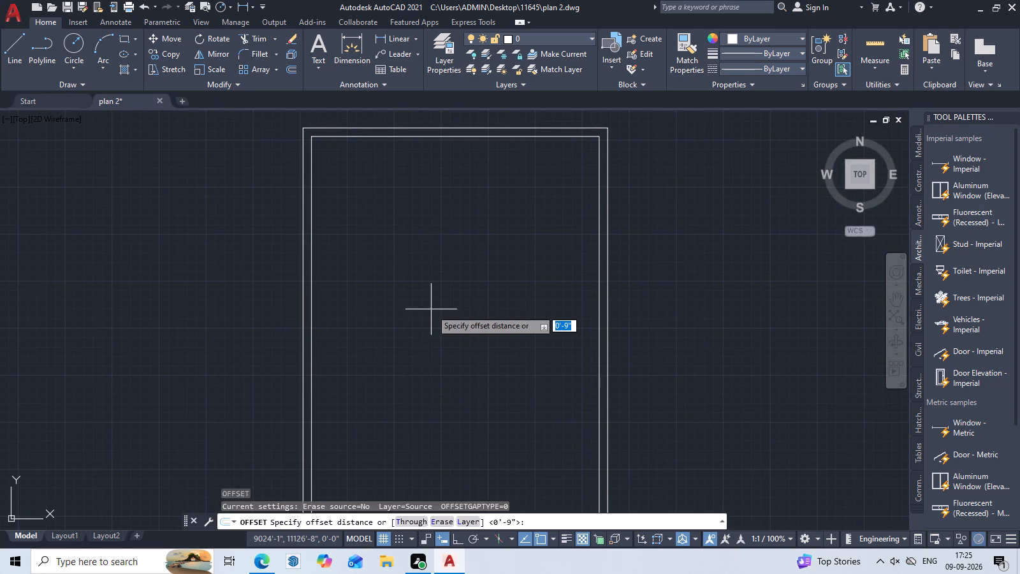
{"action": "type", "text": "9'"}
{"action": "key", "text": "Return"}
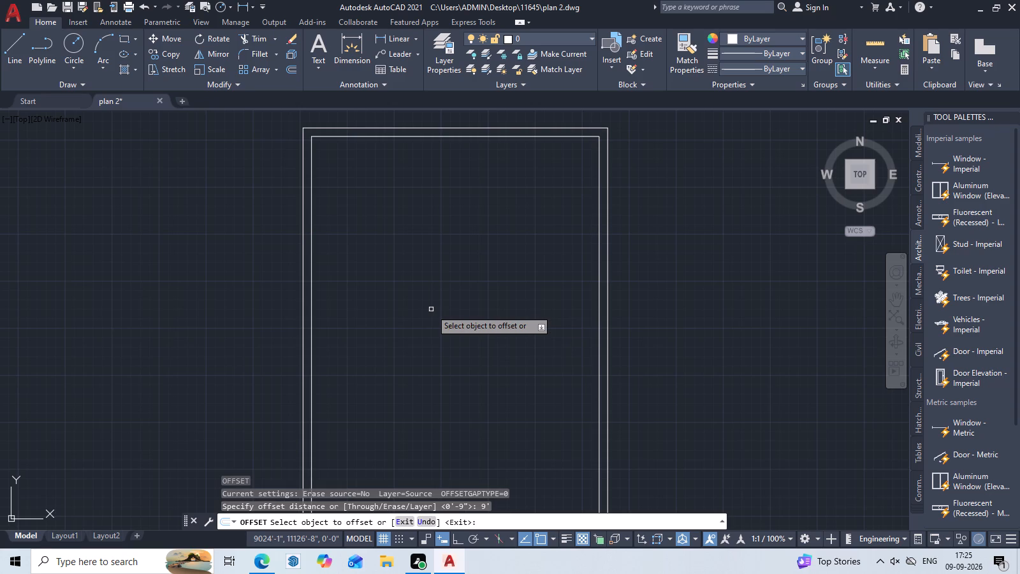
{"action": "left_click", "coordinate": [314, 227]}
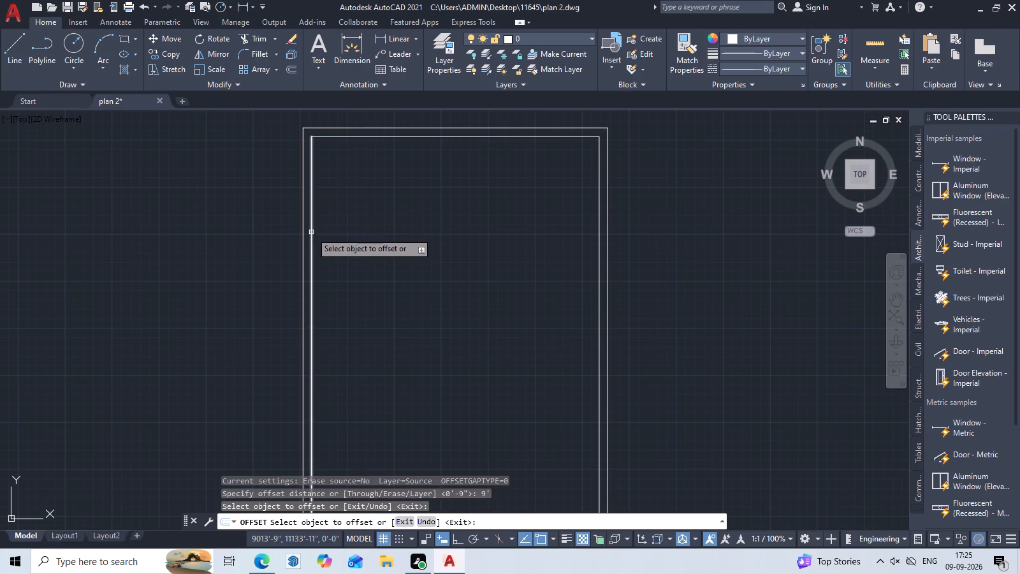
{"action": "left_click", "coordinate": [311, 232]}
{"action": "left_click", "coordinate": [414, 238]}
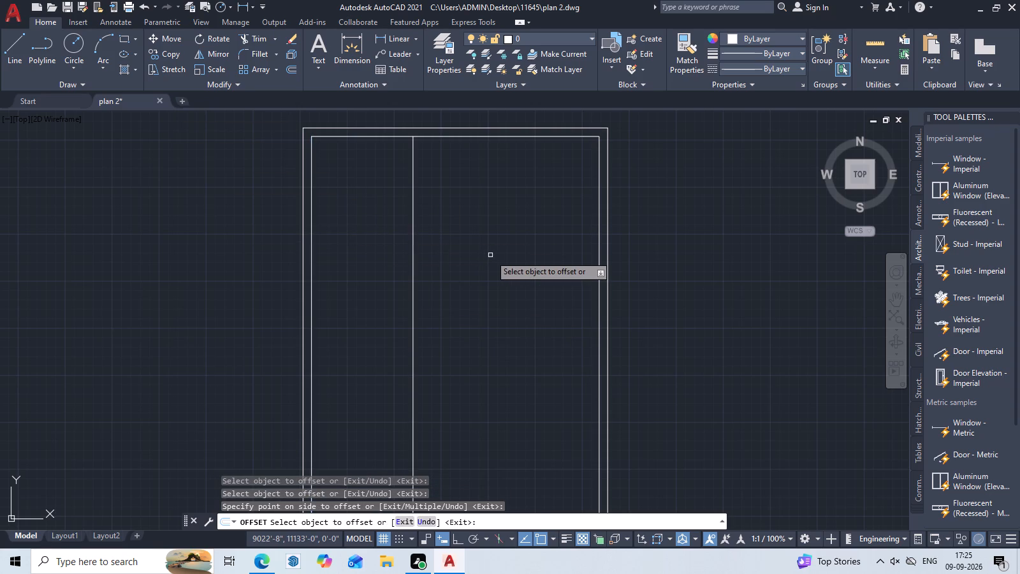
{"action": "key", "text": "space"}
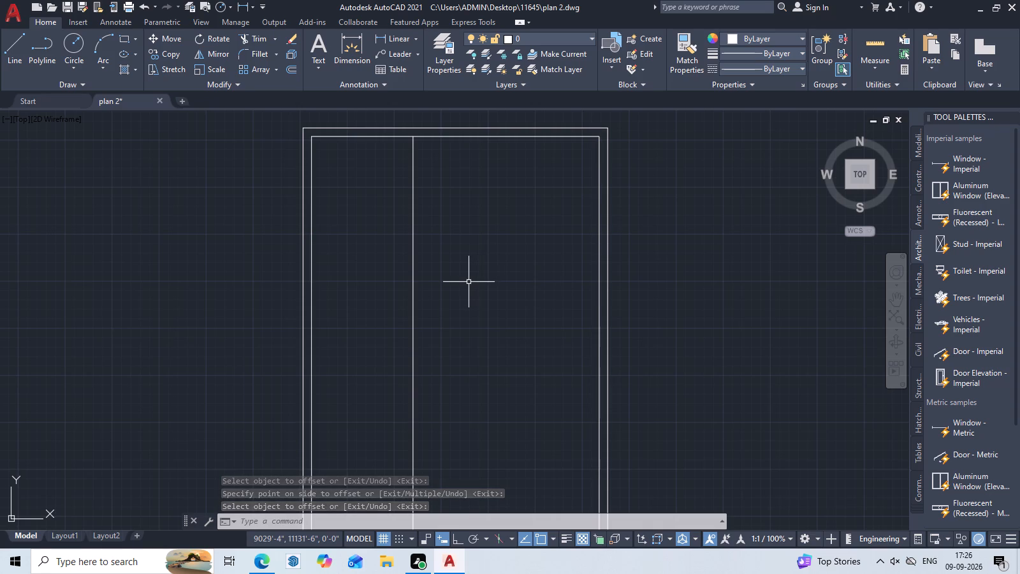
{"action": "key", "text": "Escape"}
Offset the inner line of the right outer wall 11' into the plan as a second vertical partition line.
{"action": "middle_click_drag", "start_coordinate": [558, 288], "coordinate": [514, 297]}
{"action": "type", "text": "O"}
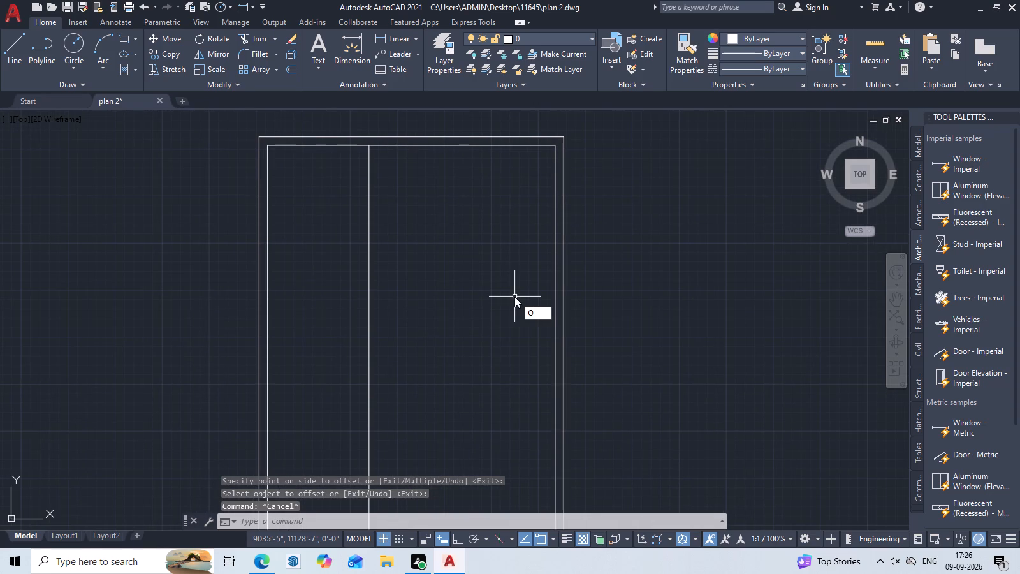
{"action": "key", "text": "space"}
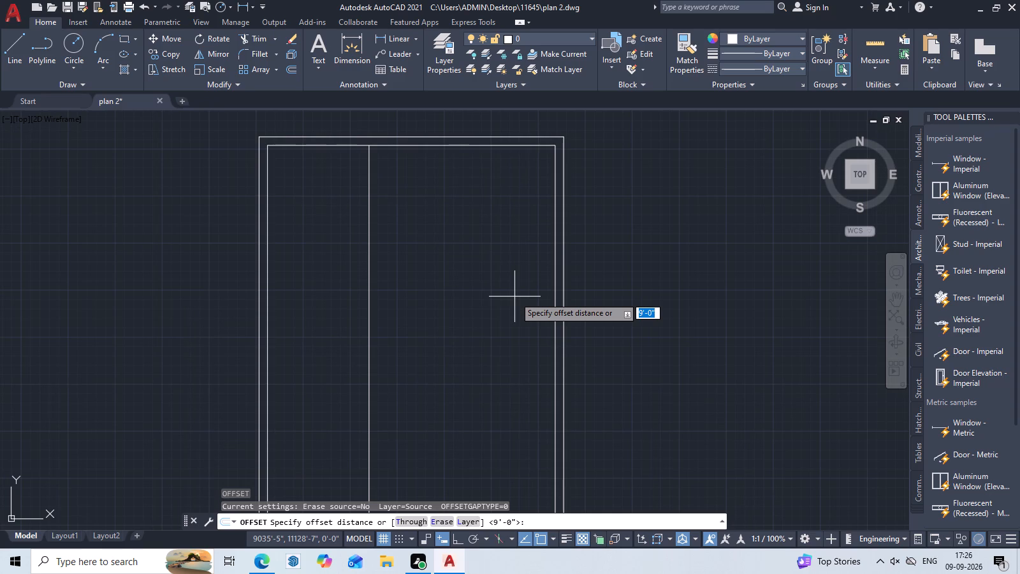
{"action": "type", "text": "11'"}
{"action": "key", "text": "space"}
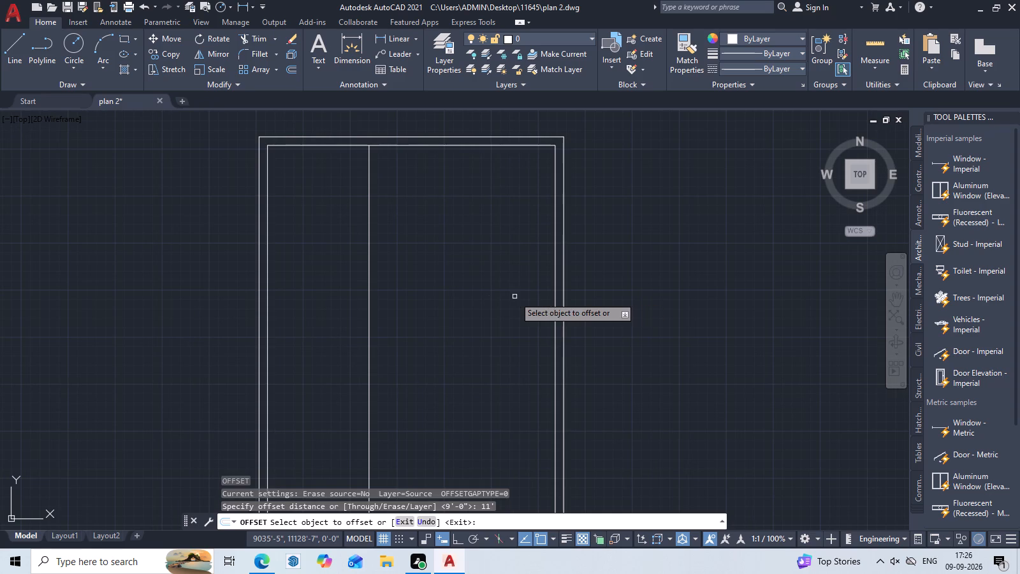
{"action": "left_click", "coordinate": [554, 253]}
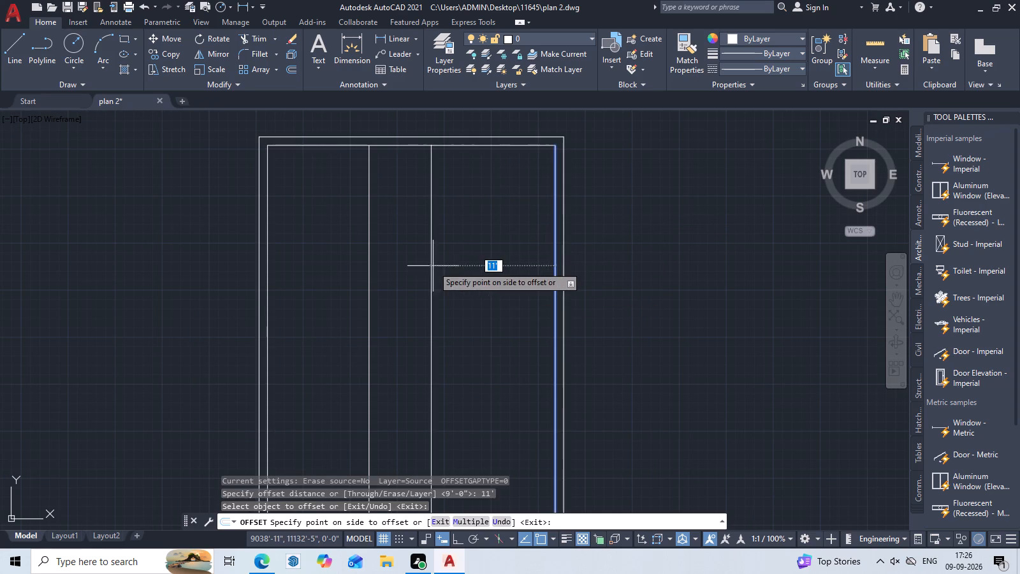
{"action": "left_click", "coordinate": [432, 266]}
{"action": "middle_click_drag", "start_coordinate": [468, 225], "coordinate": [484, 288]}
{"action": "key", "text": "Escape"}
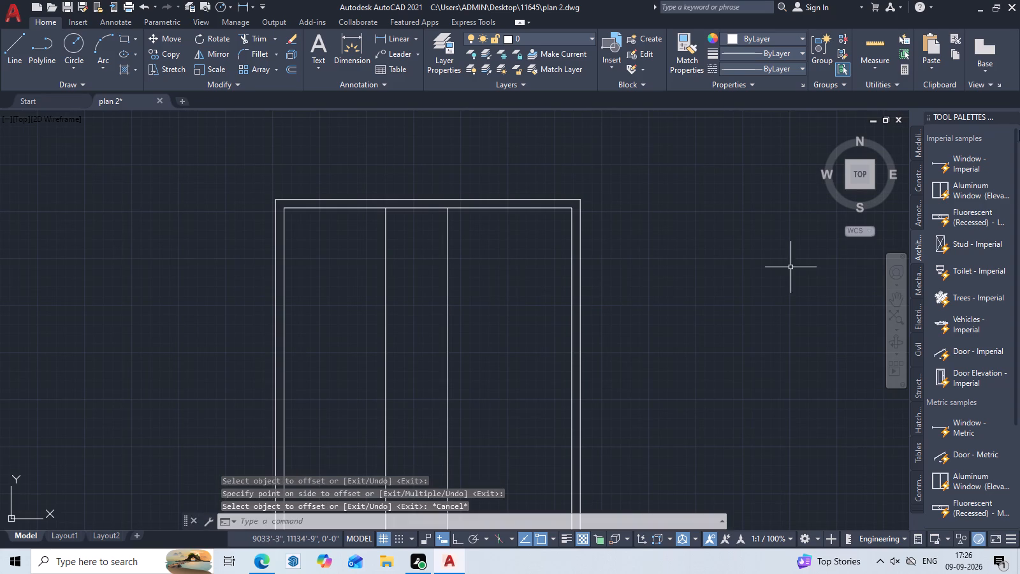
Measure the gap between the two vertical partition lines near the top wall.
{"action": "left_click", "coordinate": [884, 38]}
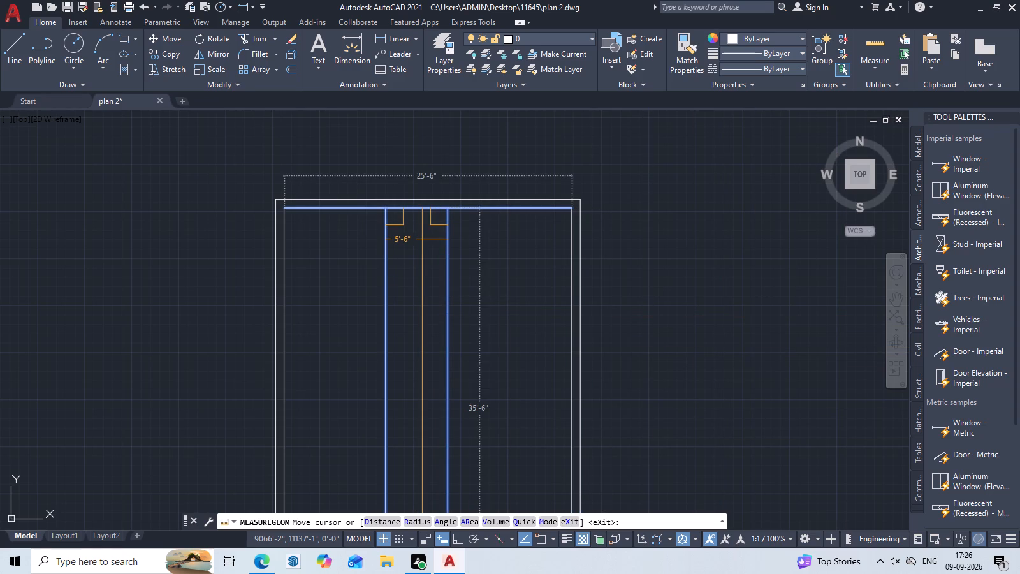
{"action": "scroll", "coordinate": [422, 239], "scroll_direction": "up", "scroll_amount": 1}
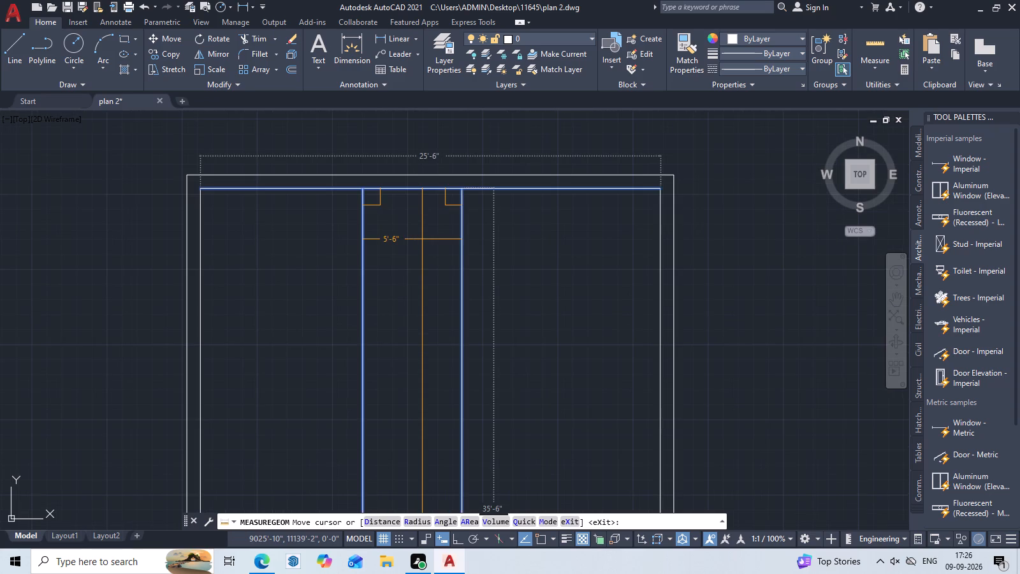
{"action": "key", "text": "Escape"}
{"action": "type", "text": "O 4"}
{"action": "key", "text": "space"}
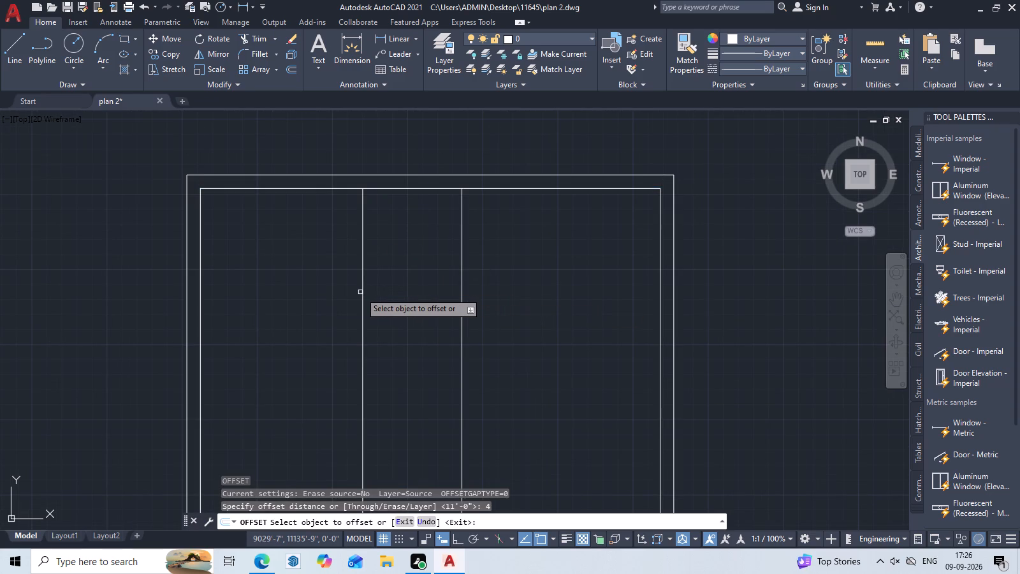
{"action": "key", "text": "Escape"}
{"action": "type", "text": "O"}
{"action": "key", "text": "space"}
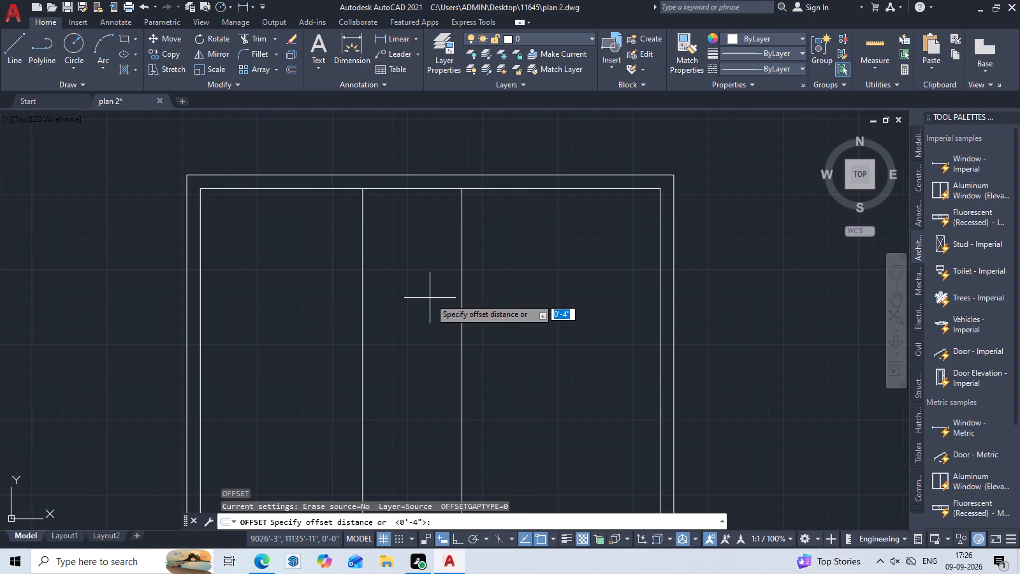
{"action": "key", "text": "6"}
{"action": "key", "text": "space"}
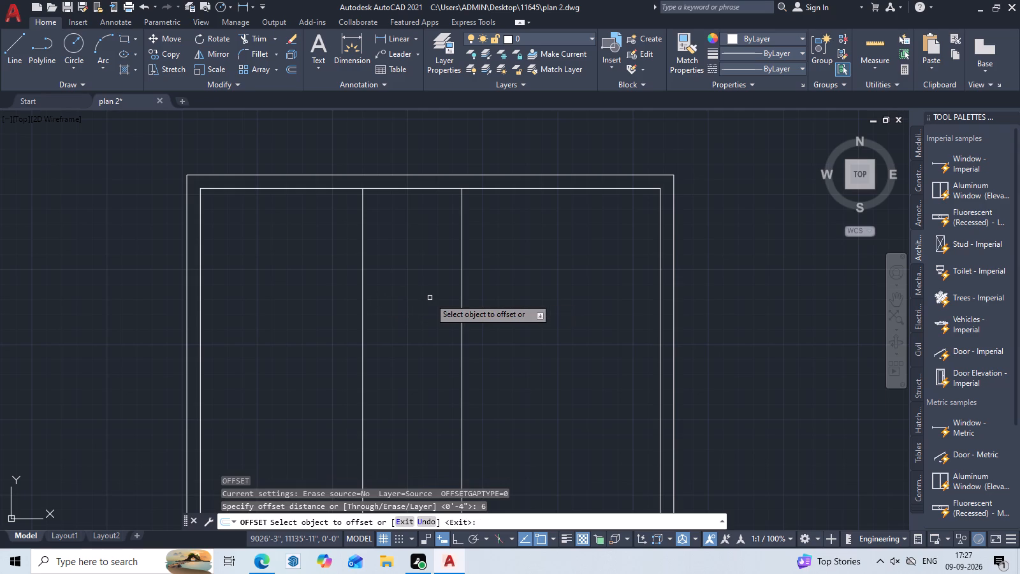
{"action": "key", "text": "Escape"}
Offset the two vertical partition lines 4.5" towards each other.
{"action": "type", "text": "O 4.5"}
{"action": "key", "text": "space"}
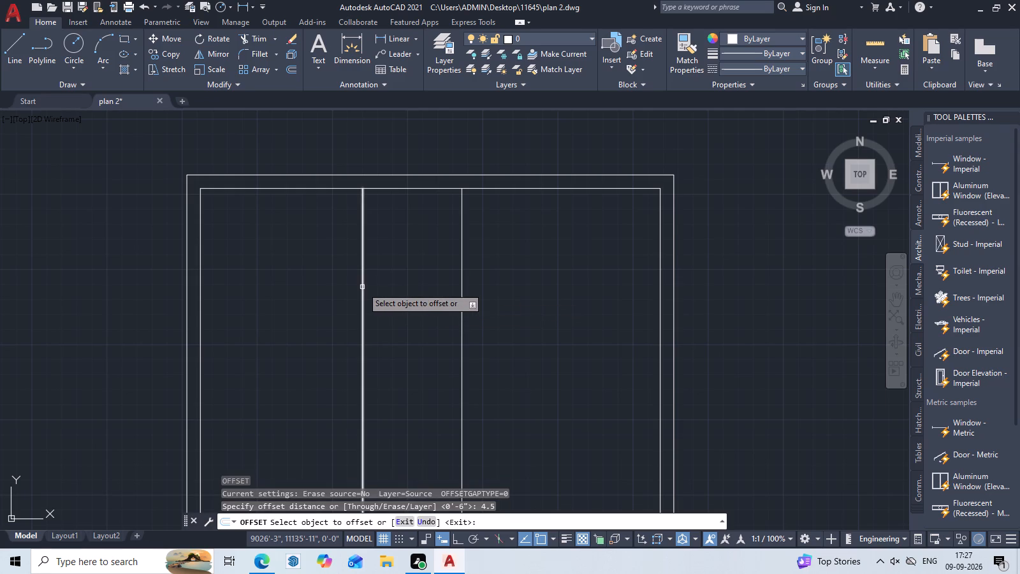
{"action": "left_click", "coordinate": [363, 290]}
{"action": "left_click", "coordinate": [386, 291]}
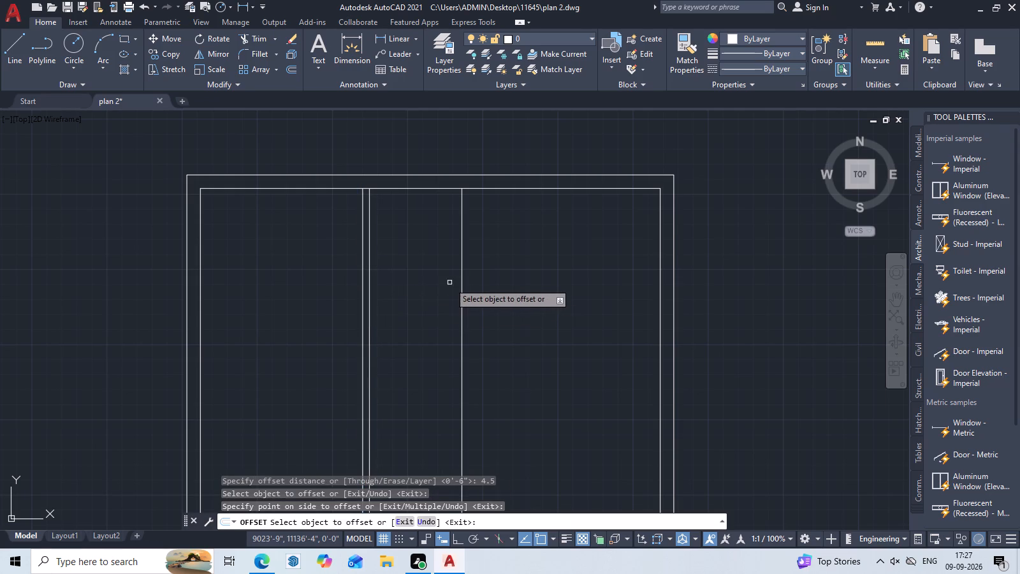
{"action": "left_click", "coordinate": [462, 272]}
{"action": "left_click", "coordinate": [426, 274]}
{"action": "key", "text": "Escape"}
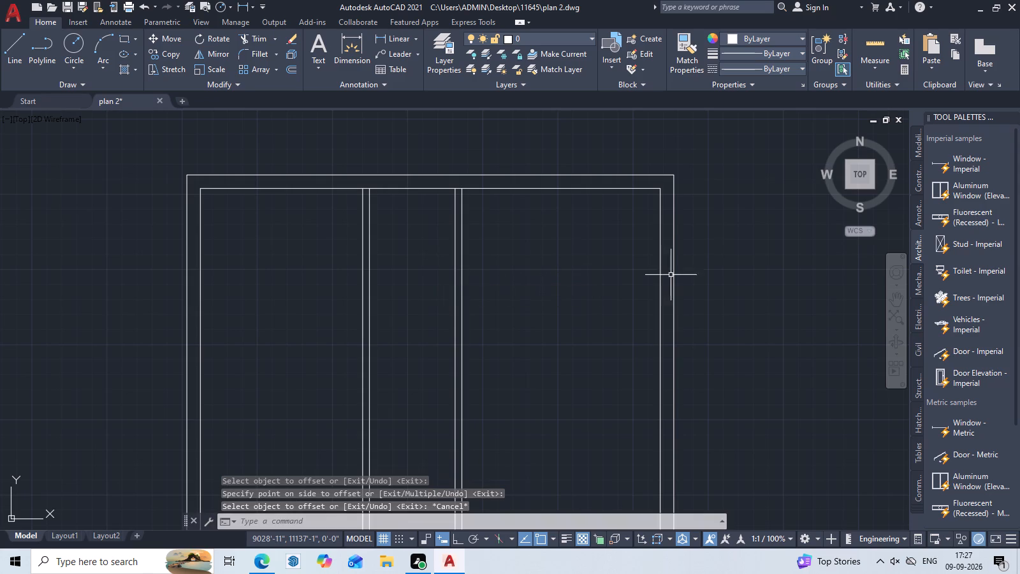
Measure the clear gap between the two inner partition lines near the top wall.
{"action": "left_click", "coordinate": [867, 34]}
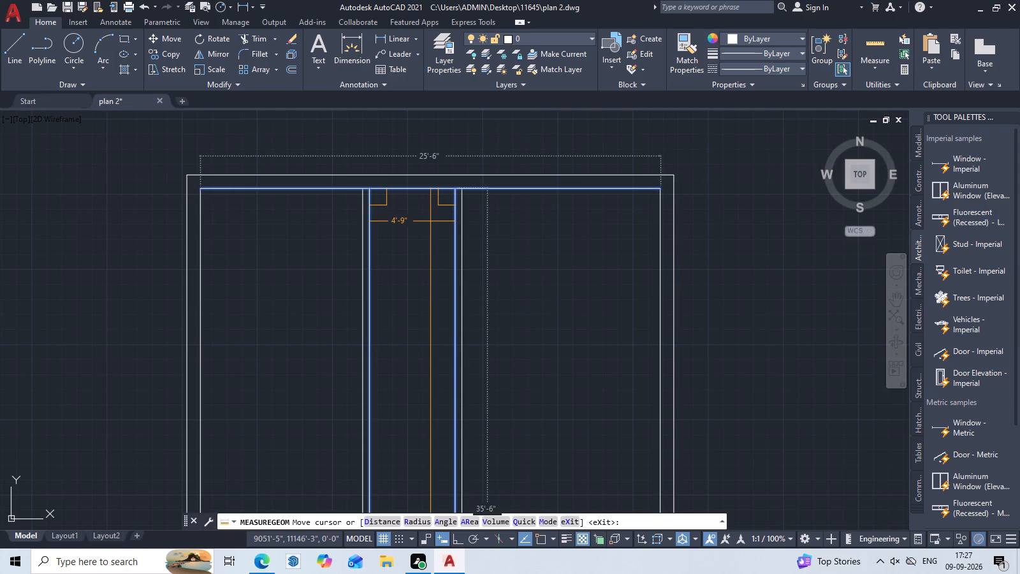
{"action": "key", "text": "Escape"}
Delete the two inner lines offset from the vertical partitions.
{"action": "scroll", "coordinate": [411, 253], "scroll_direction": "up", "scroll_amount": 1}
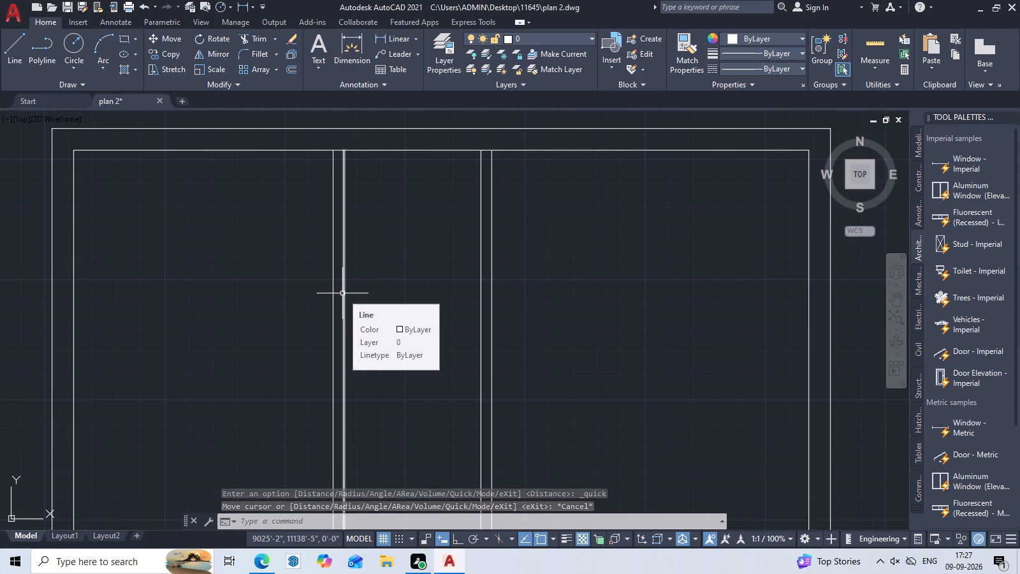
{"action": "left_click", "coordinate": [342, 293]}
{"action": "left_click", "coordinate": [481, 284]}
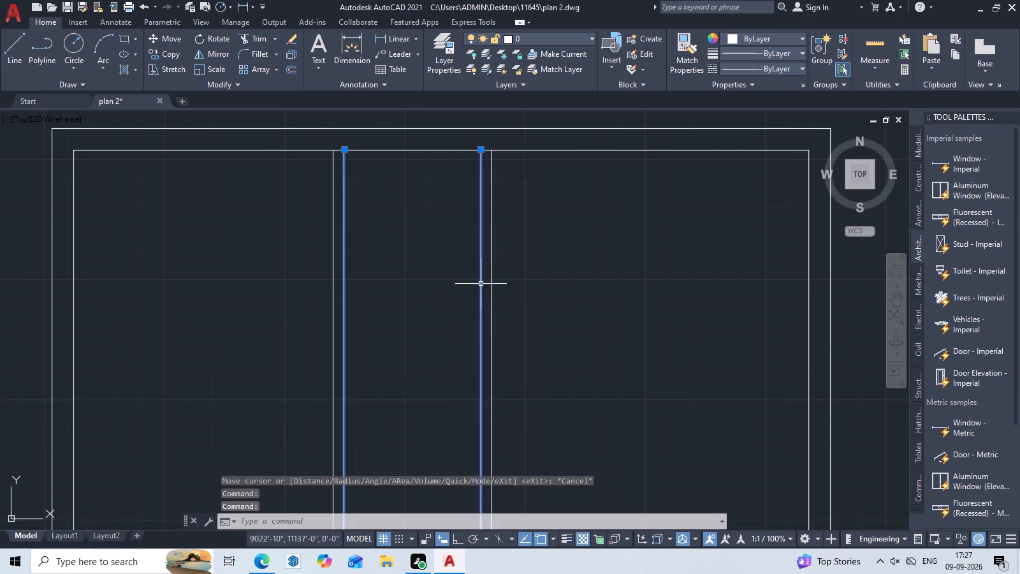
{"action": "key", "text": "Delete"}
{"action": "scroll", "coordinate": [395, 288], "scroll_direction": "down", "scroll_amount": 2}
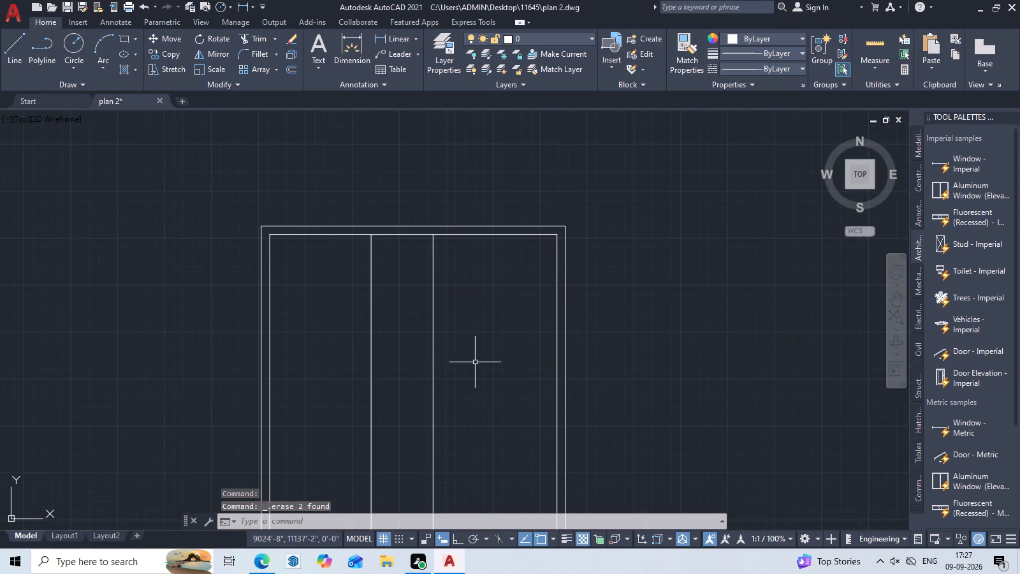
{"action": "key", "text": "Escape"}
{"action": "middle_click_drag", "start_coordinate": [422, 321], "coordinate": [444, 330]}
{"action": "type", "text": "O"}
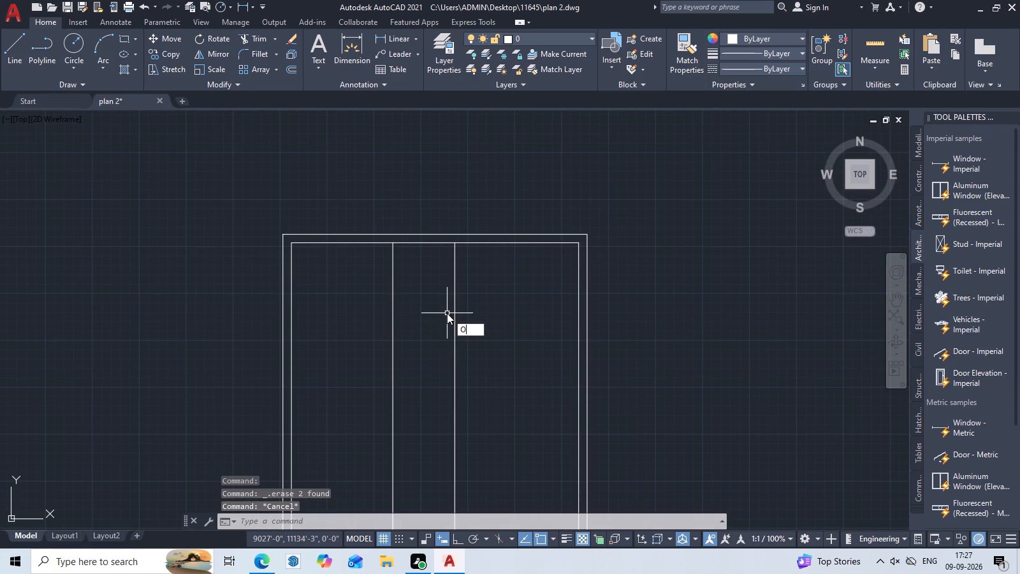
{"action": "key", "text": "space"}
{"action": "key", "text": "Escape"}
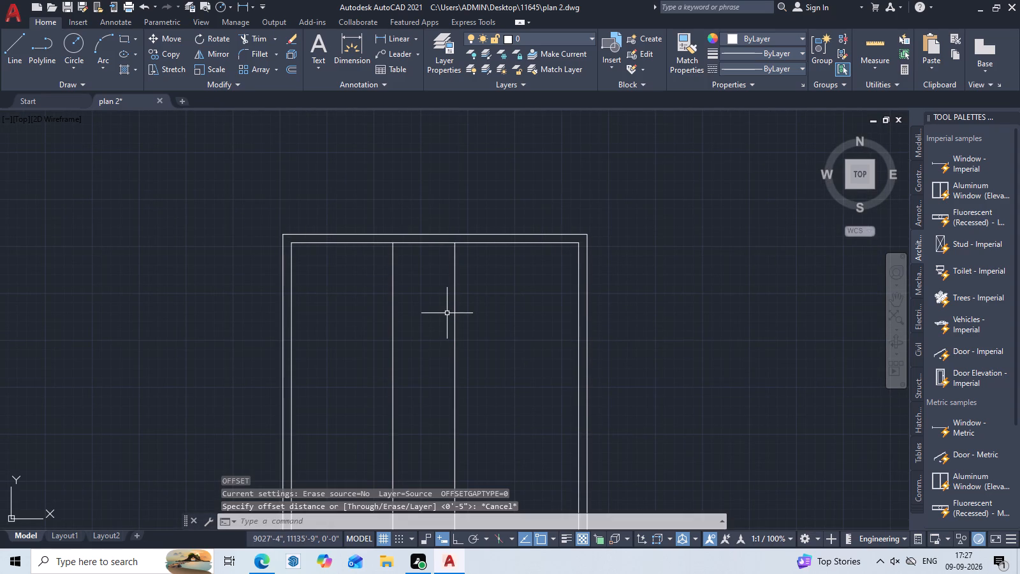
Modify the Standard dimension style with White dimension lines and ByLayer text colour.
{"action": "type", "text": "D"}
{"action": "key", "text": "space"}
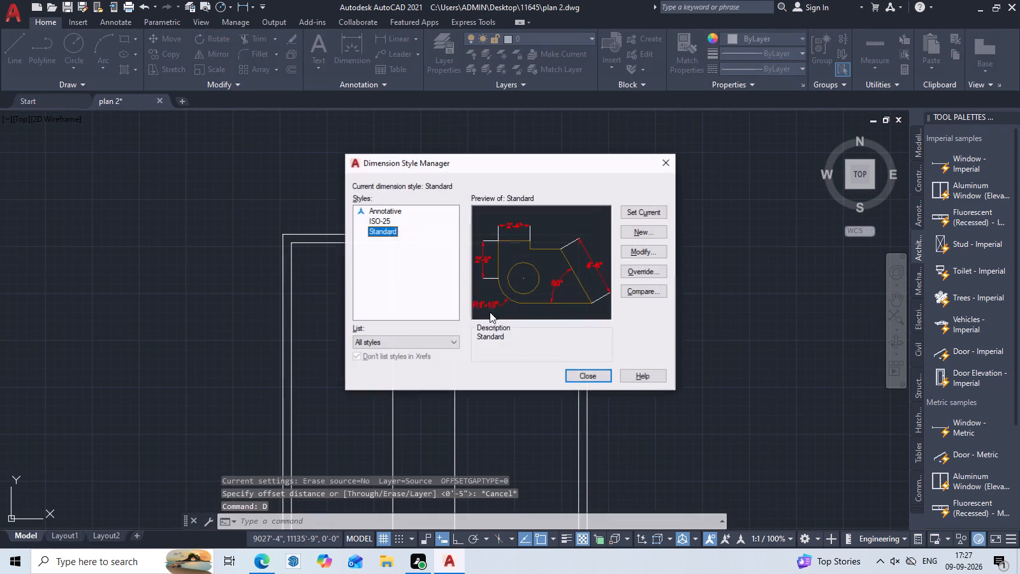
{"action": "left_click", "coordinate": [649, 252]}
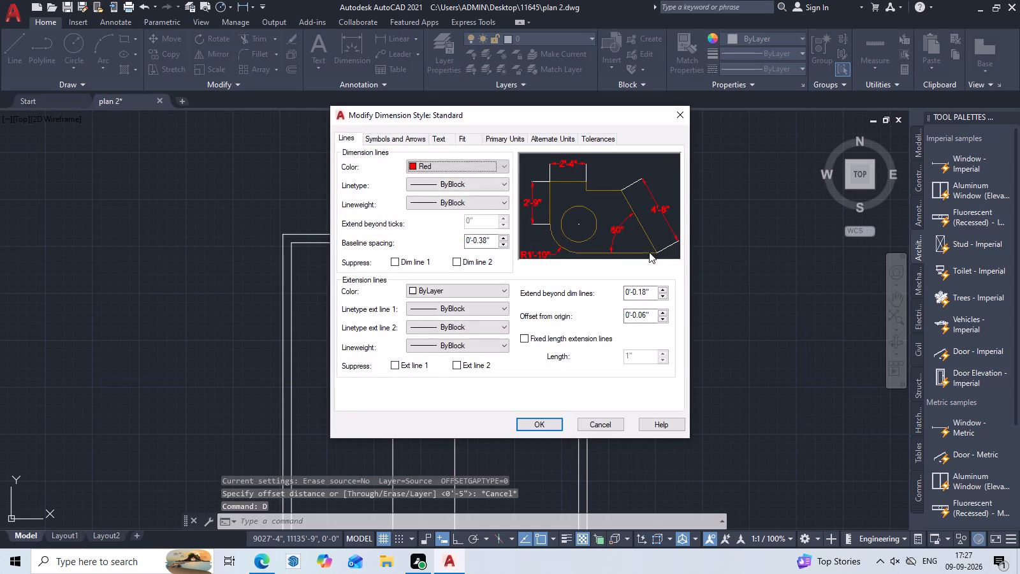
{"action": "left_click", "coordinate": [416, 163]}
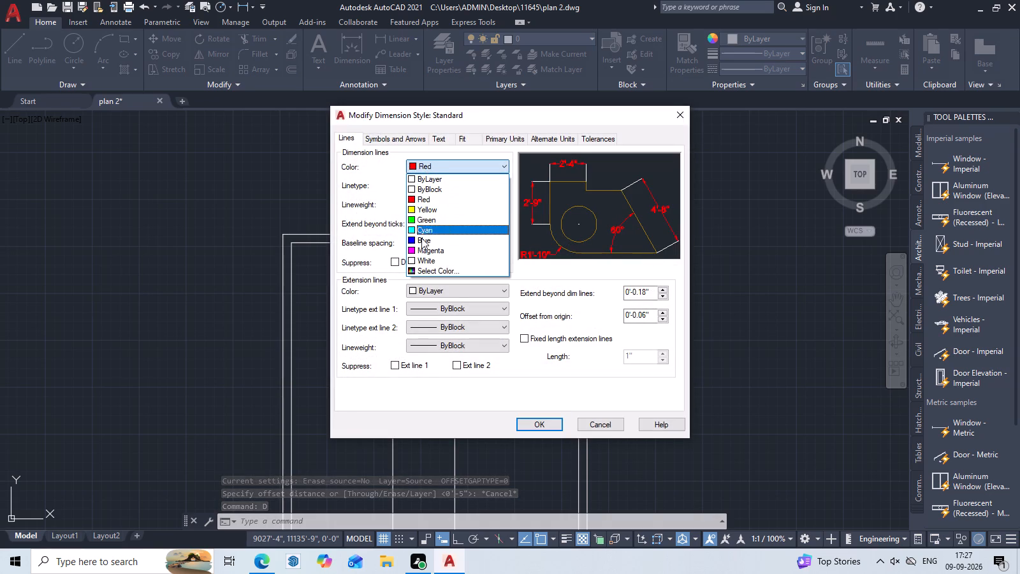
{"action": "left_click", "coordinate": [416, 263]}
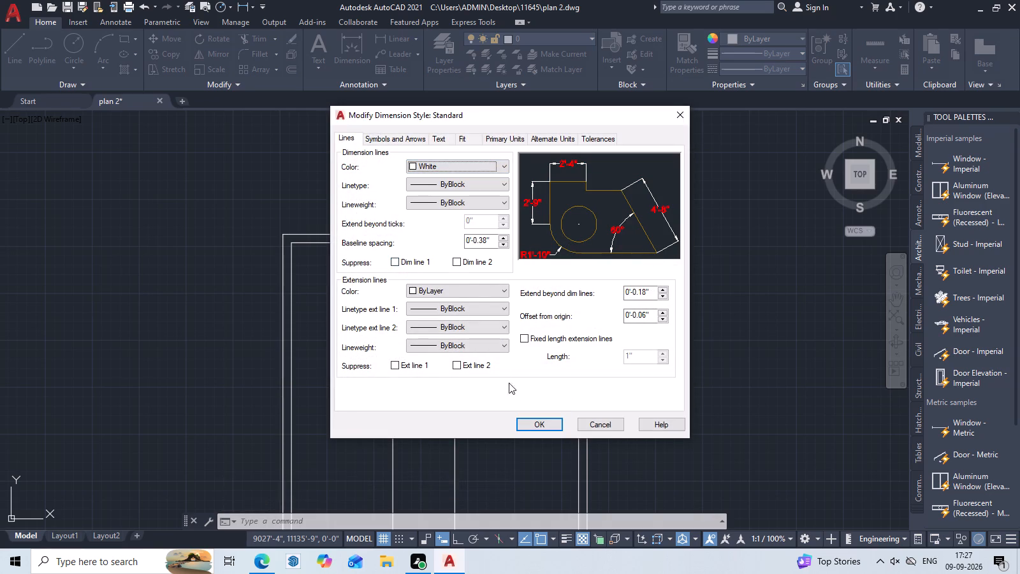
{"action": "left_click", "coordinate": [421, 138]}
{"action": "left_click", "coordinate": [443, 140]}
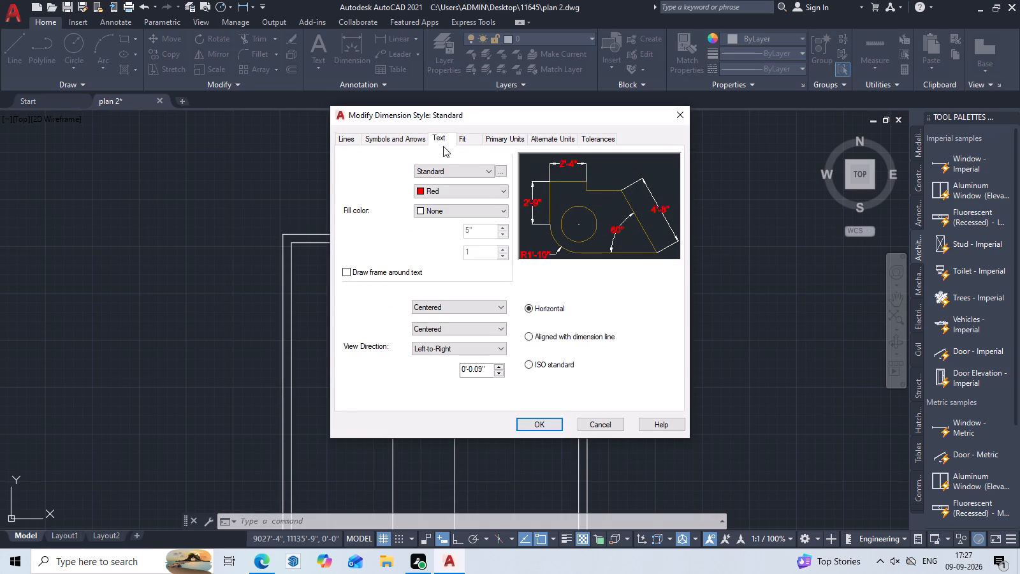
{"action": "left_click", "coordinate": [423, 191]}
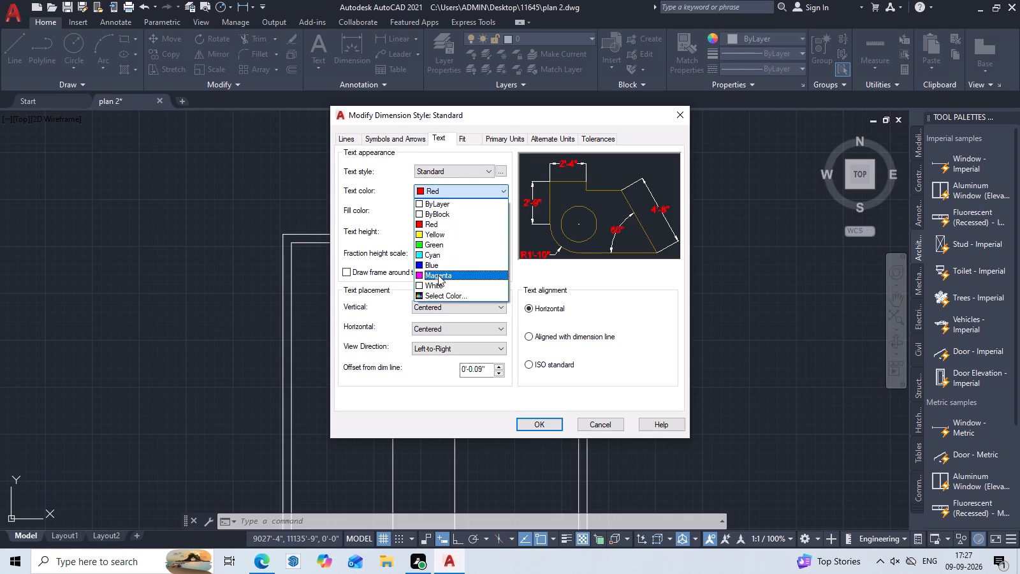
{"action": "left_click", "coordinate": [435, 203]}
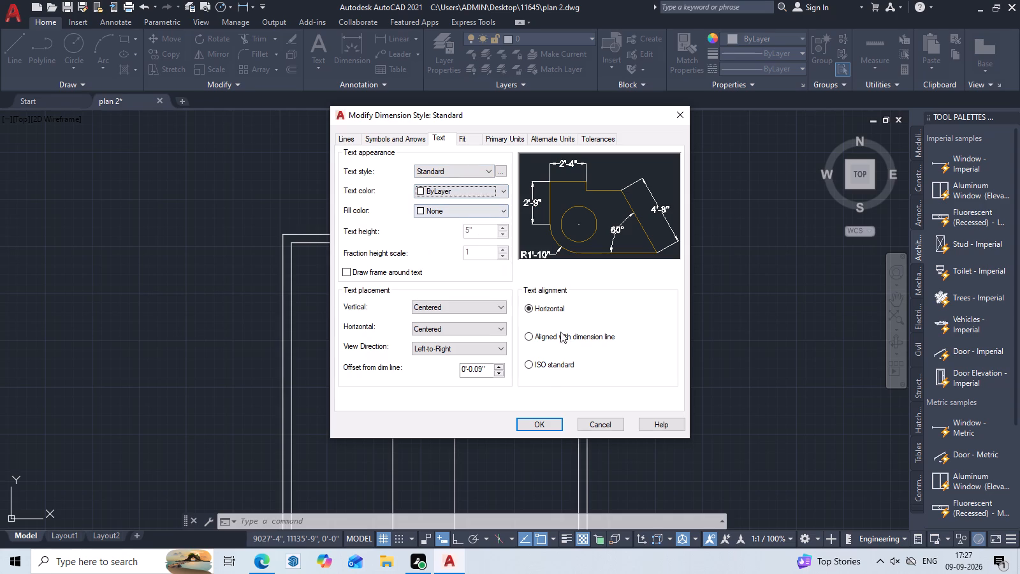
{"action": "double_click", "coordinate": [544, 429]}
{"action": "left_click", "coordinate": [589, 375]}
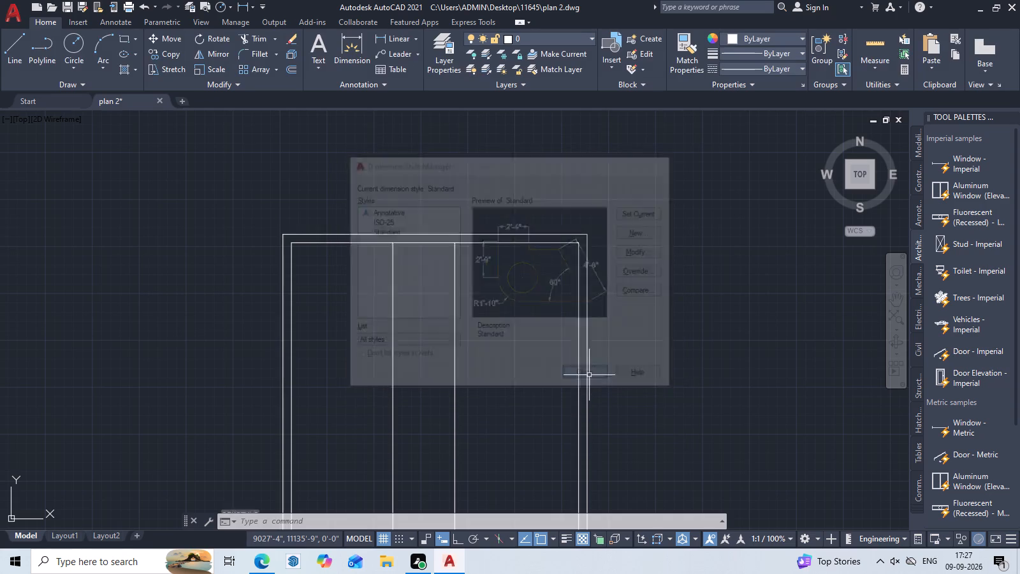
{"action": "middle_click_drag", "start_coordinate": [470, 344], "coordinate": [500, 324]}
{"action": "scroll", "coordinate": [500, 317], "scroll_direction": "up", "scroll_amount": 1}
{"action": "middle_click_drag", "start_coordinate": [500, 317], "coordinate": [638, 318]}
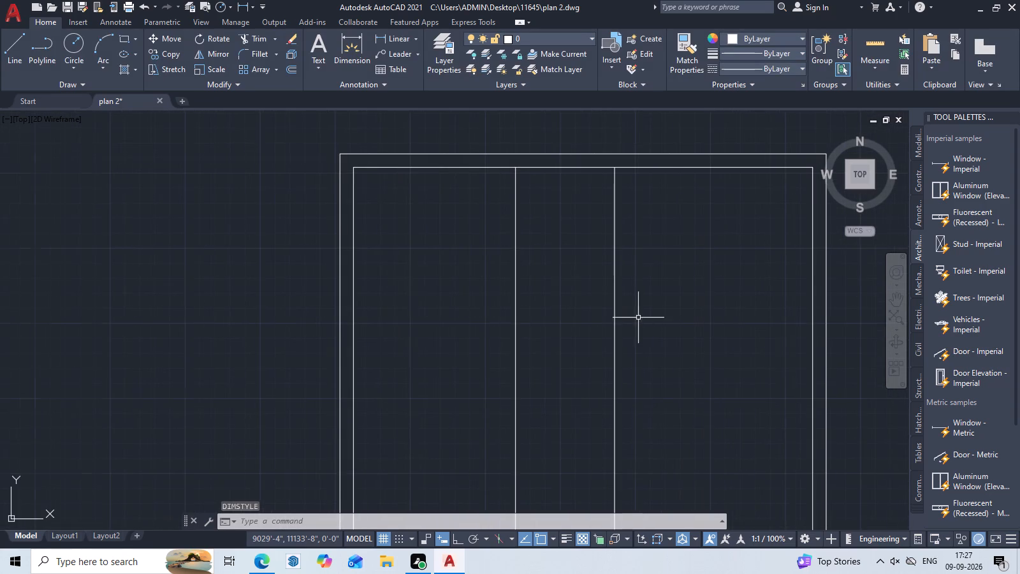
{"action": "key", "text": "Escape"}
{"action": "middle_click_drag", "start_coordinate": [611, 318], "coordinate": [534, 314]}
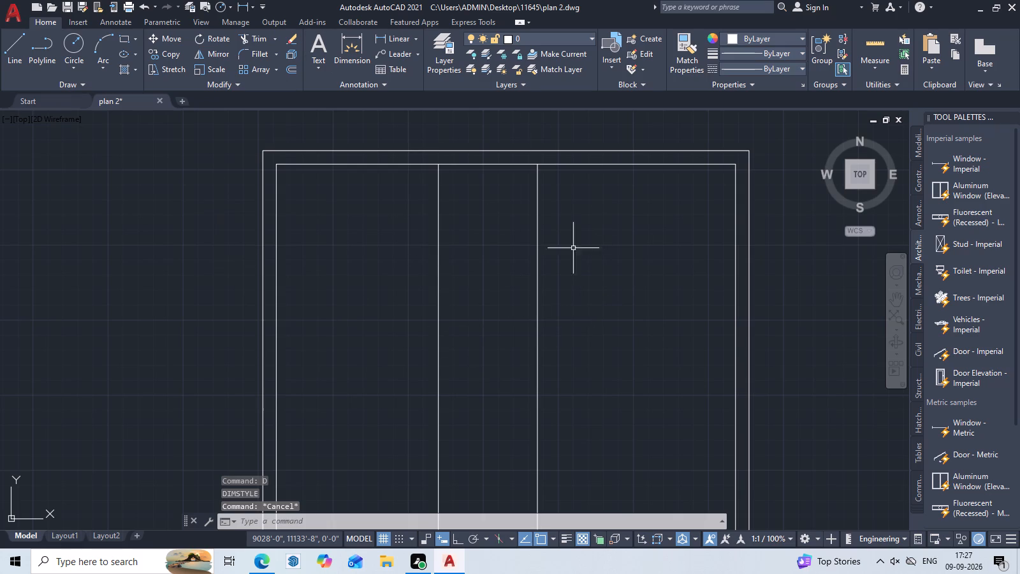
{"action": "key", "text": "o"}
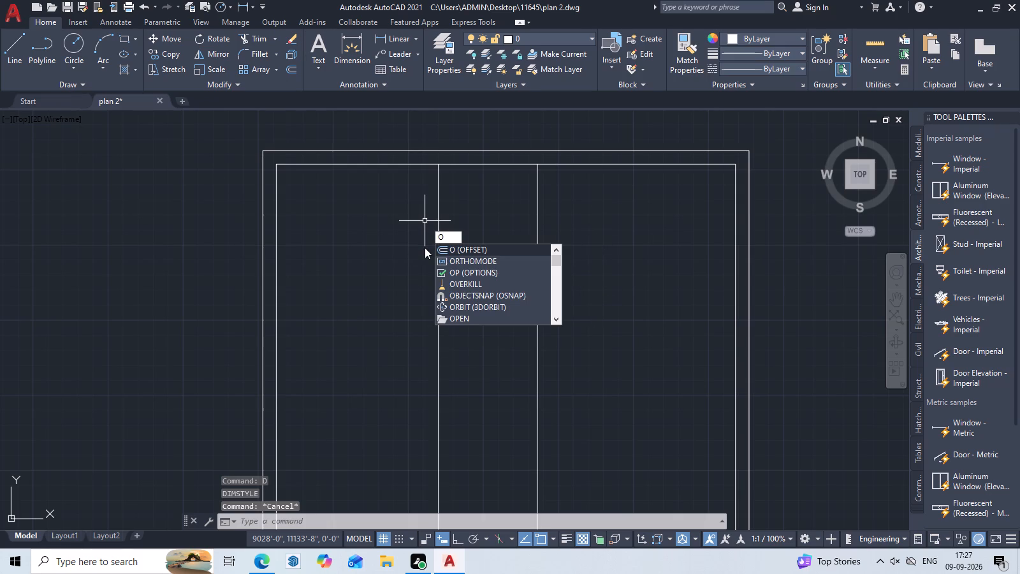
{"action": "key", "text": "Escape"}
Set the Standard dimension style's linear precision to 0'-0.00" and make the style current.
{"action": "type", "text": "D"}
{"action": "key", "text": "space"}
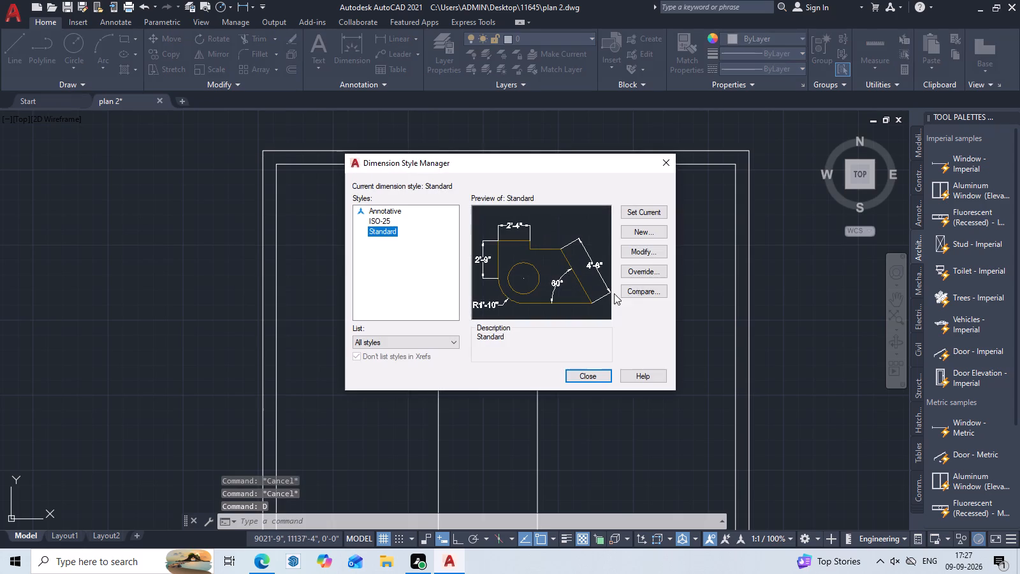
{"action": "left_click", "coordinate": [652, 252]}
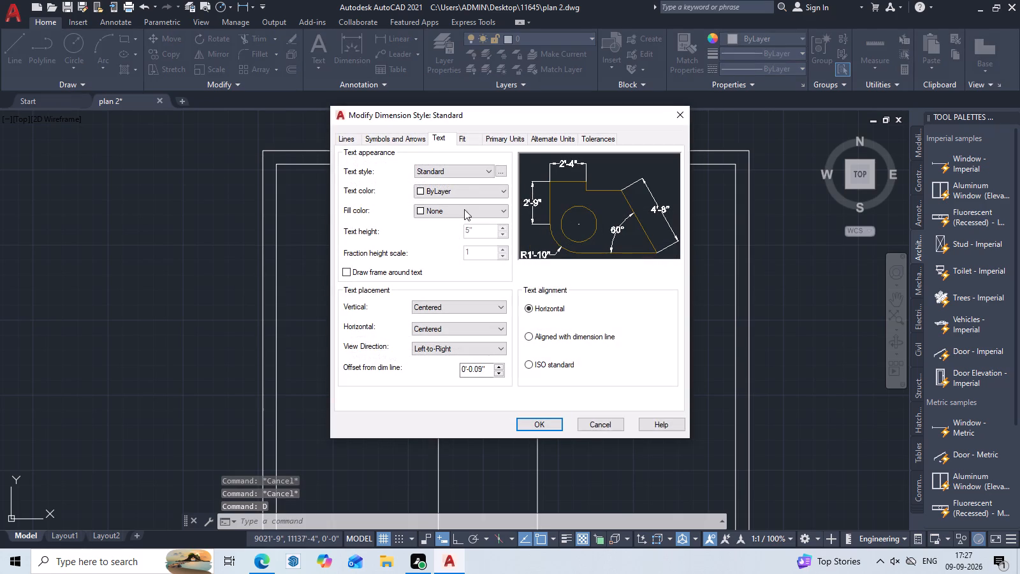
{"action": "left_click", "coordinate": [509, 136]}
{"action": "left_click", "coordinate": [467, 180]}
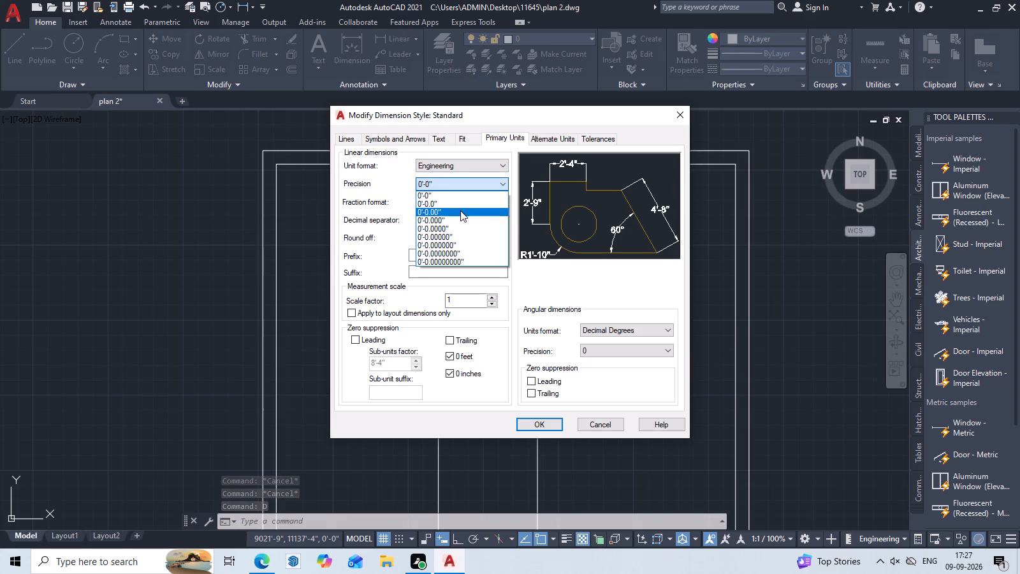
{"action": "left_click", "coordinate": [460, 210]}
{"action": "double_click", "coordinate": [532, 418]}
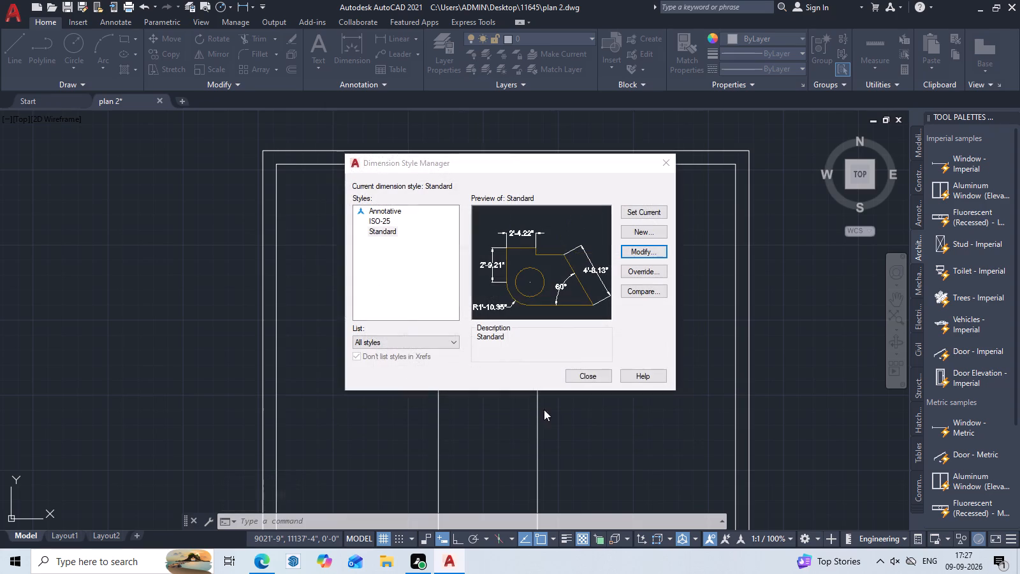
{"action": "left_click", "coordinate": [590, 365]}
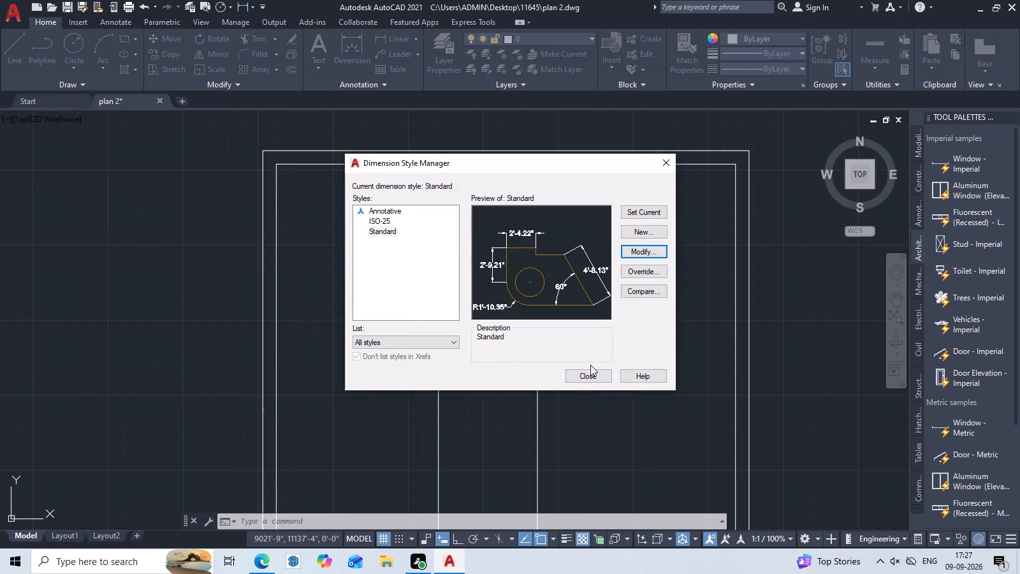
{"action": "left_click", "coordinate": [643, 209]}
{"action": "double_click", "coordinate": [581, 374]}
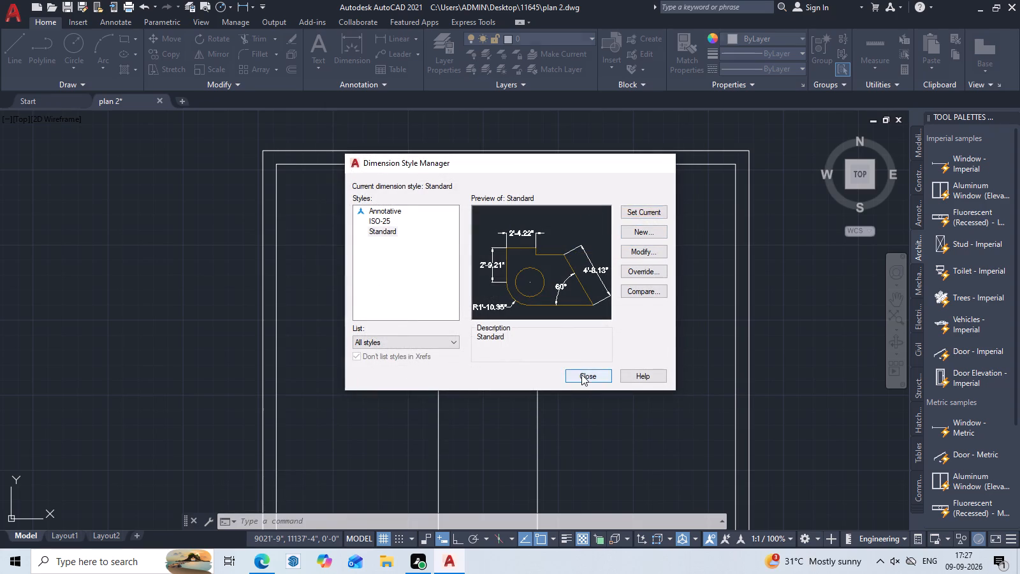
Set the drawing units' length precision to 0'-0.00", keeping the Engineering type.
{"action": "type", "text": "UN"}
{"action": "key", "text": "space"}
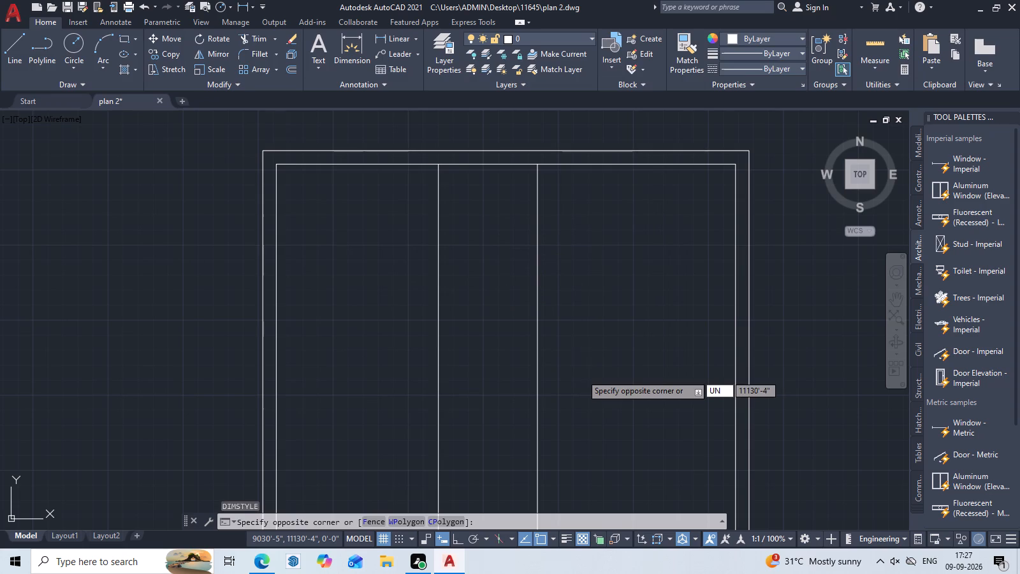
{"action": "left_click", "coordinate": [441, 189]}
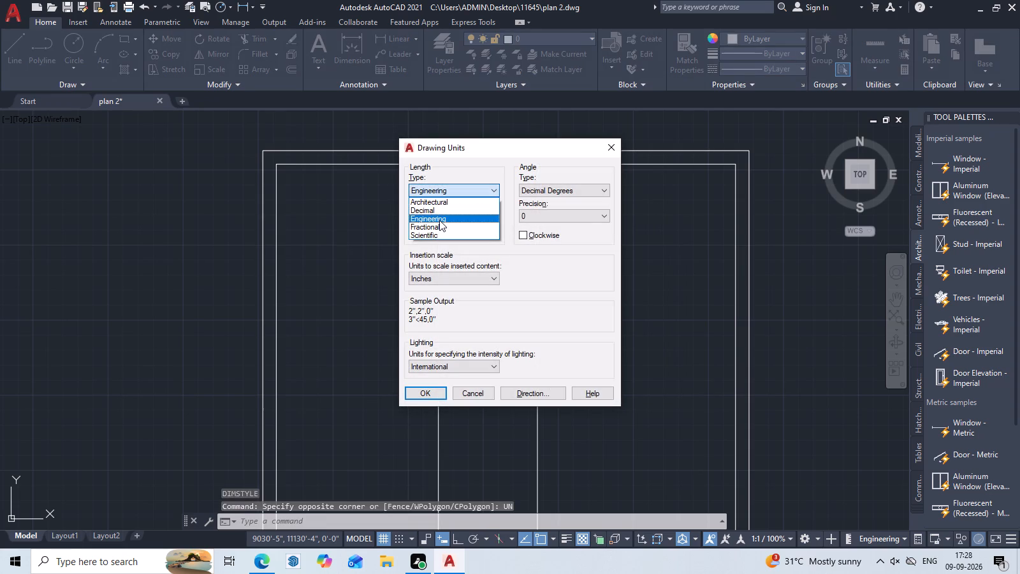
{"action": "left_click", "coordinate": [439, 220]}
{"action": "left_click", "coordinate": [441, 216]}
{"action": "left_click", "coordinate": [441, 247]}
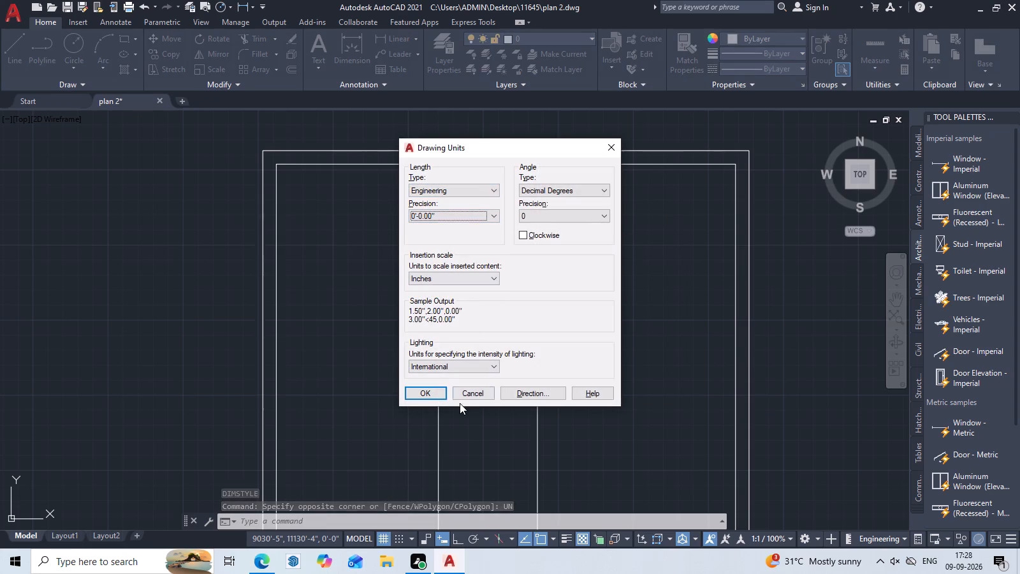
{"action": "left_click", "coordinate": [431, 385]}
{"action": "left_click", "coordinate": [430, 391]}
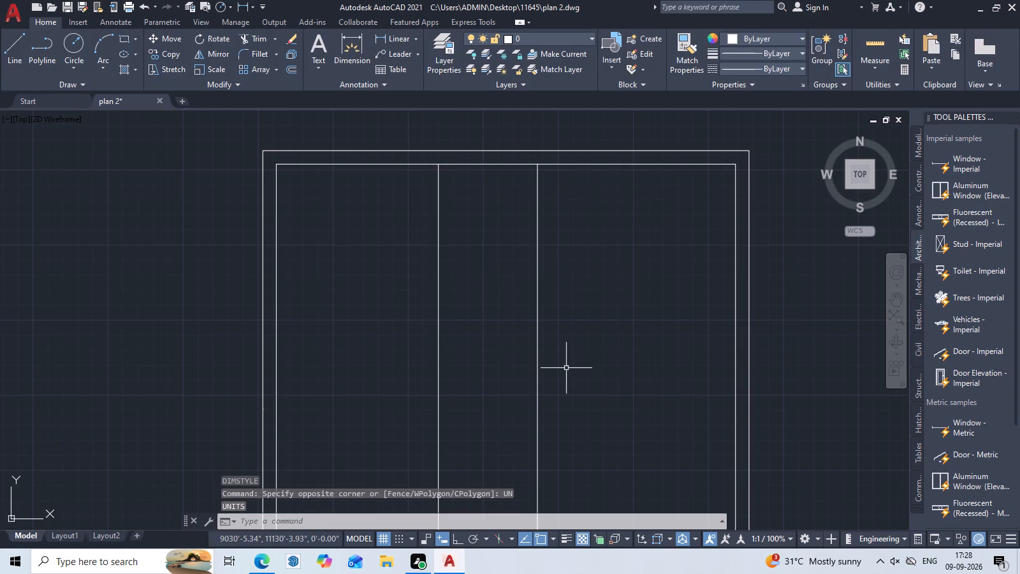
{"action": "key", "text": "Escape"}
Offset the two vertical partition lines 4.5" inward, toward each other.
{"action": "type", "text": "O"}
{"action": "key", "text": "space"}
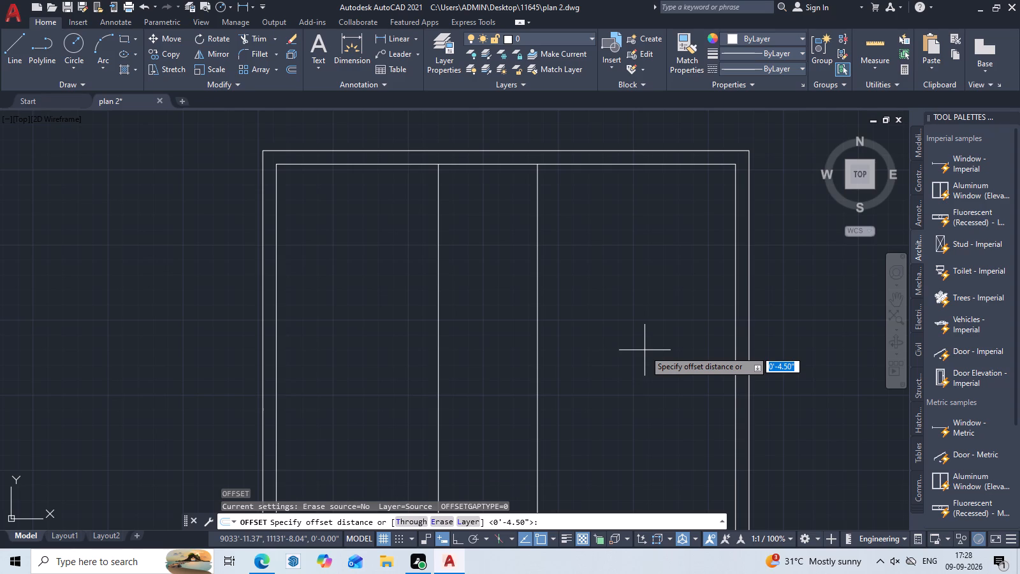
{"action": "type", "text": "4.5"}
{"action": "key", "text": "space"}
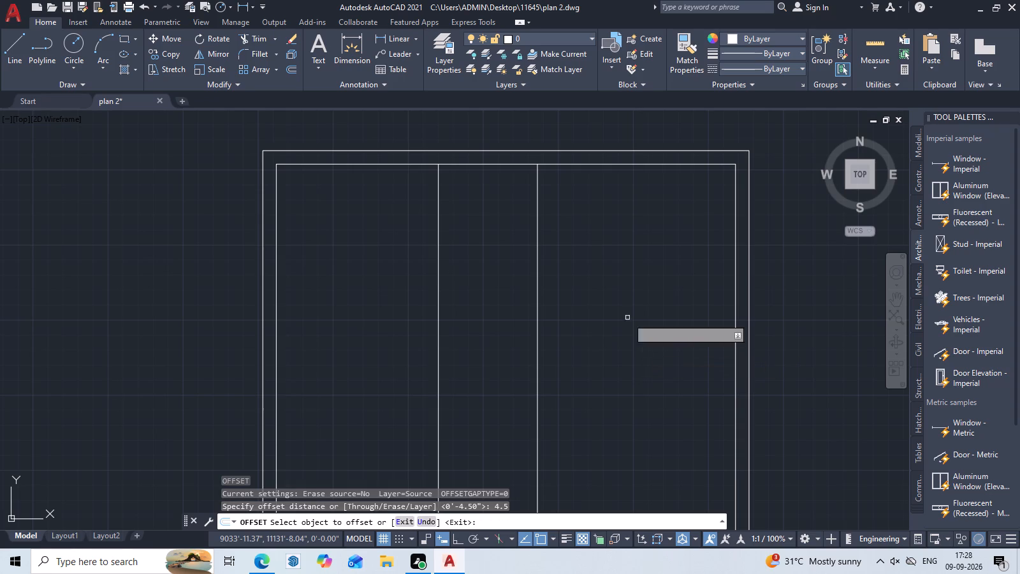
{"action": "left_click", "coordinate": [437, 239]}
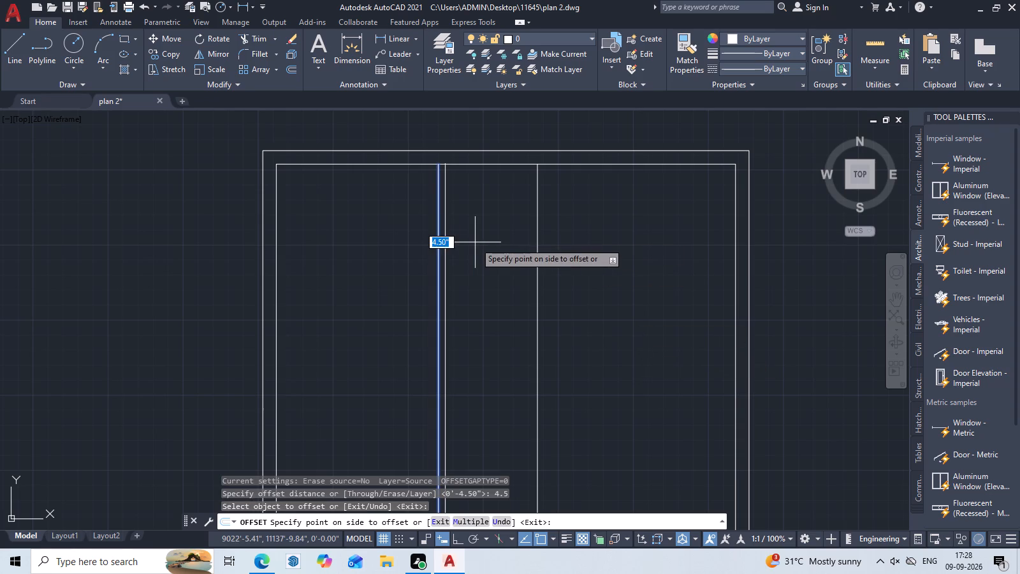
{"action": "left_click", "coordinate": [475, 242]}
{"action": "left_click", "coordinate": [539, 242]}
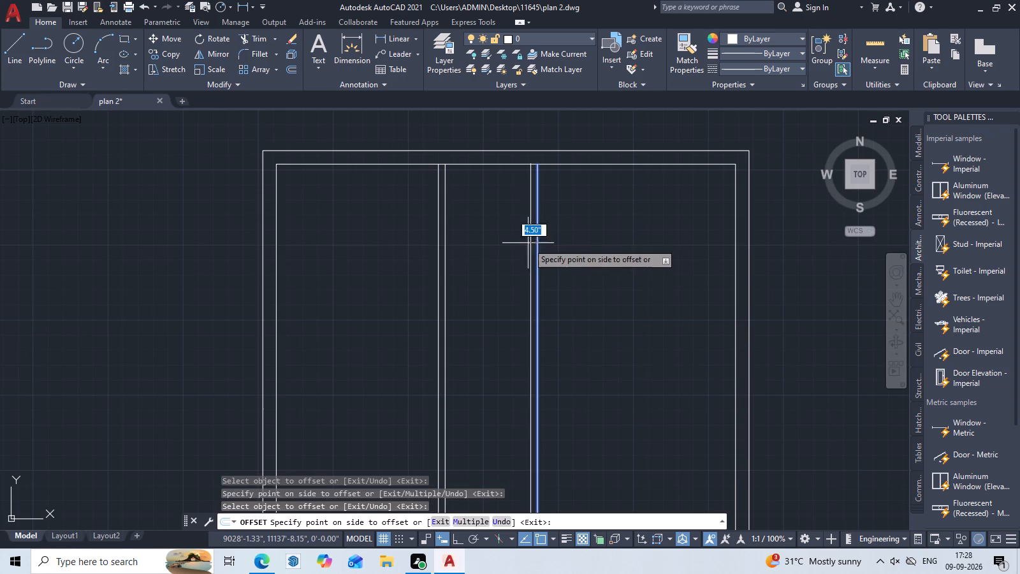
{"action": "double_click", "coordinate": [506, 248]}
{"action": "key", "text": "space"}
Check the spacing of the vertical partition lines with Quick measure.
{"action": "double_click", "coordinate": [877, 39]}
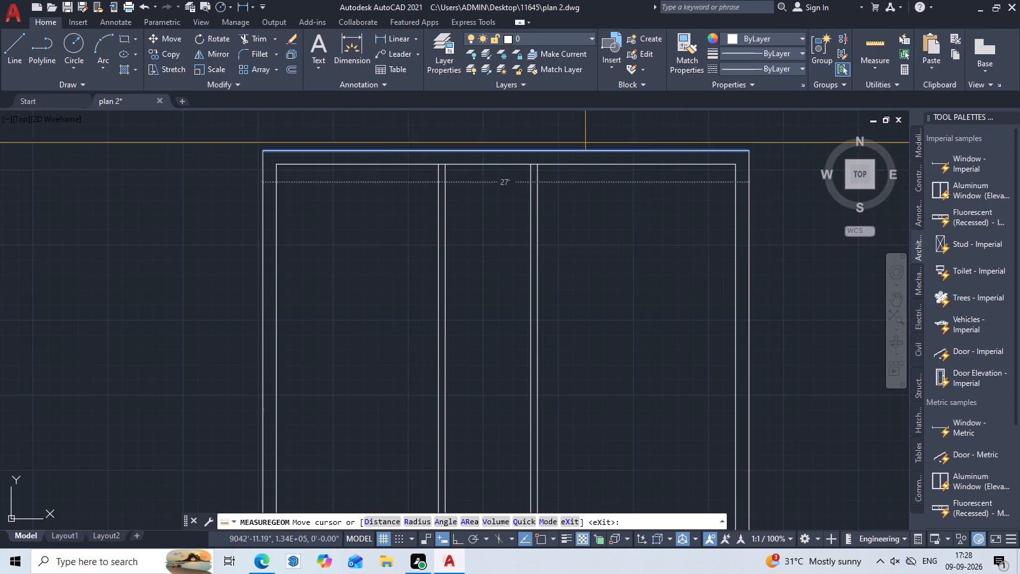
{"action": "key", "text": "Escape"}
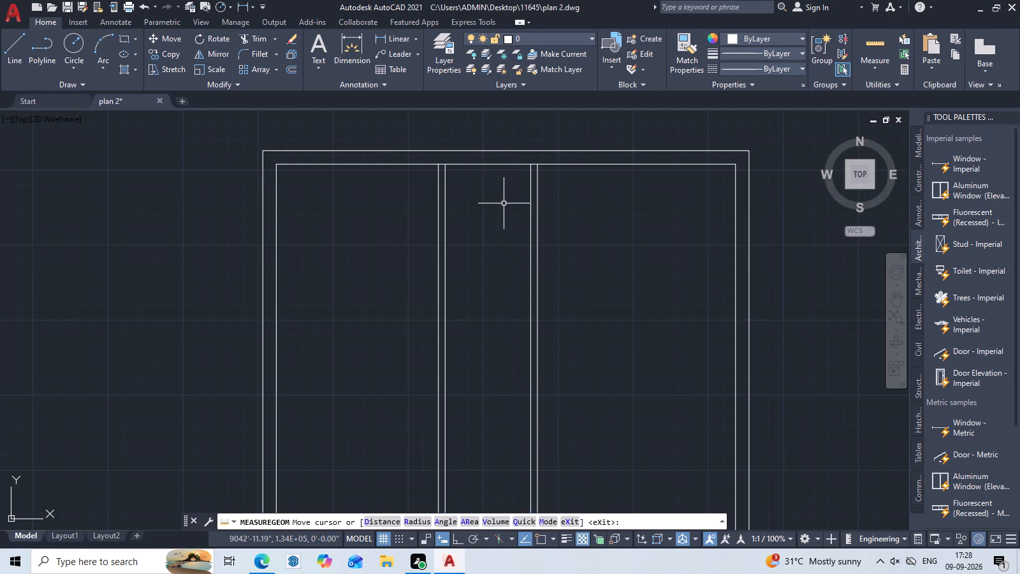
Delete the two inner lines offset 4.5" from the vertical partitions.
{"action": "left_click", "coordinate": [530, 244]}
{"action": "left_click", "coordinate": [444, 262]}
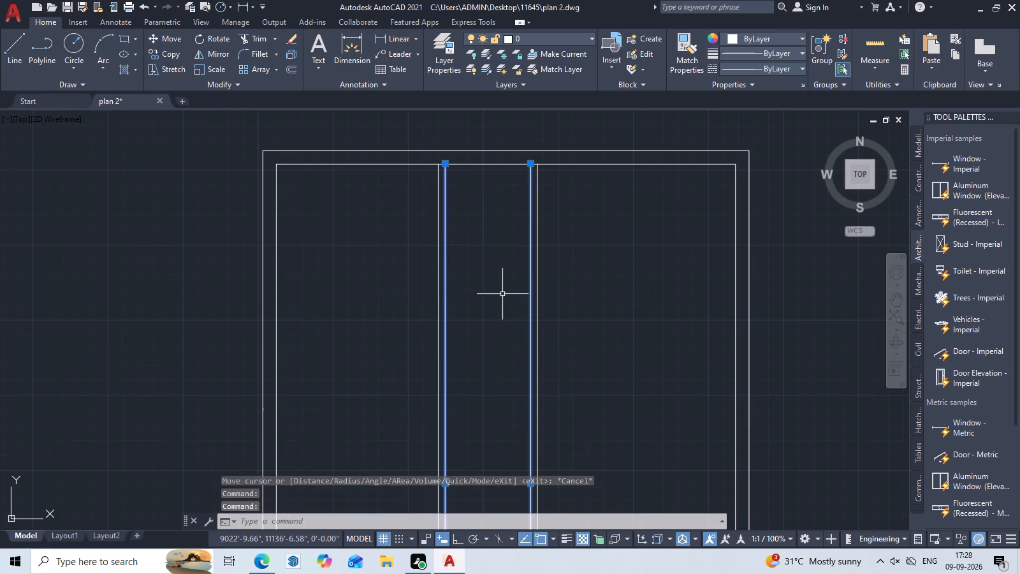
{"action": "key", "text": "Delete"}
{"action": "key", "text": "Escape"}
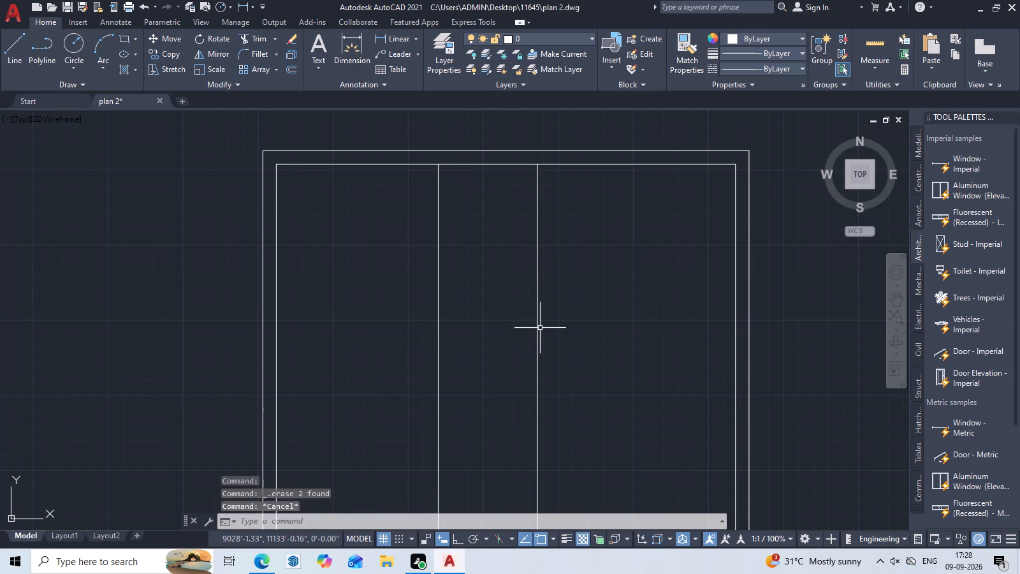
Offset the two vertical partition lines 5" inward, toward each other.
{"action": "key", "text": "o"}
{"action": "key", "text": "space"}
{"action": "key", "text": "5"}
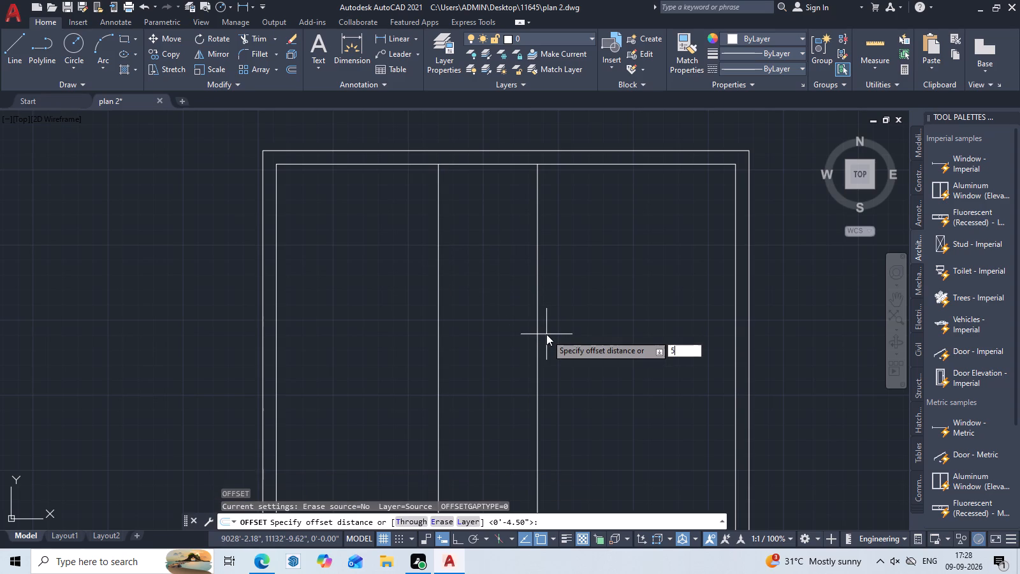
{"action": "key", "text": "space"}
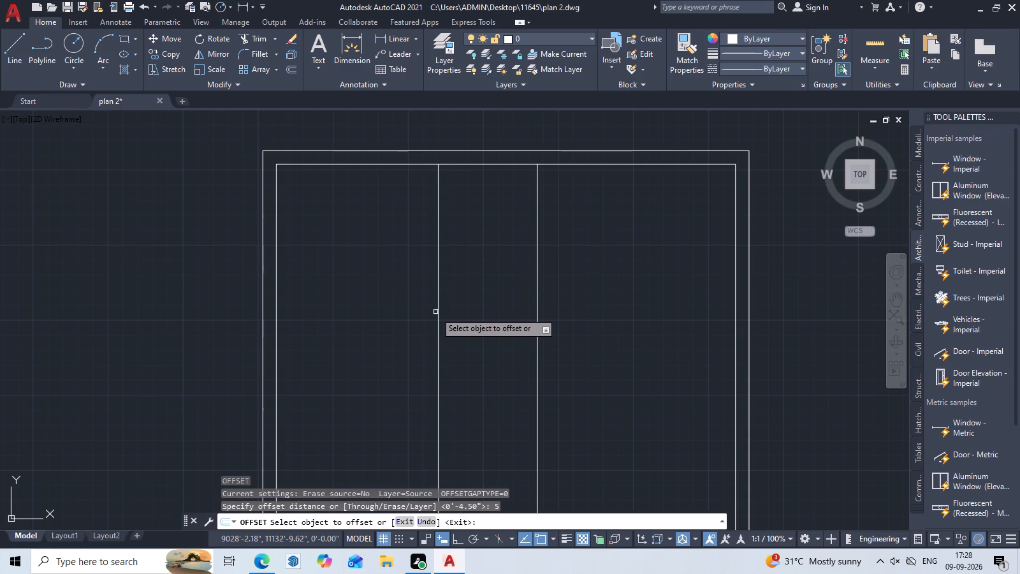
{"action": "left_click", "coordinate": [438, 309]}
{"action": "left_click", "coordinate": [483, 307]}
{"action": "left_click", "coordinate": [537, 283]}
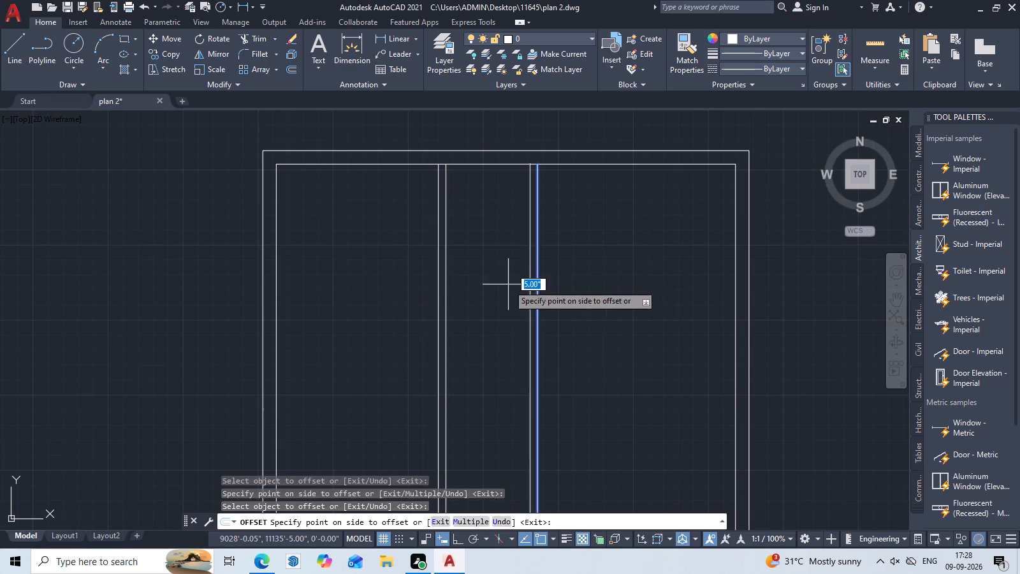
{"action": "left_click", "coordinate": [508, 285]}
Measure the vertical partition's thickness with Quick measure.
{"action": "left_click", "coordinate": [870, 54]}
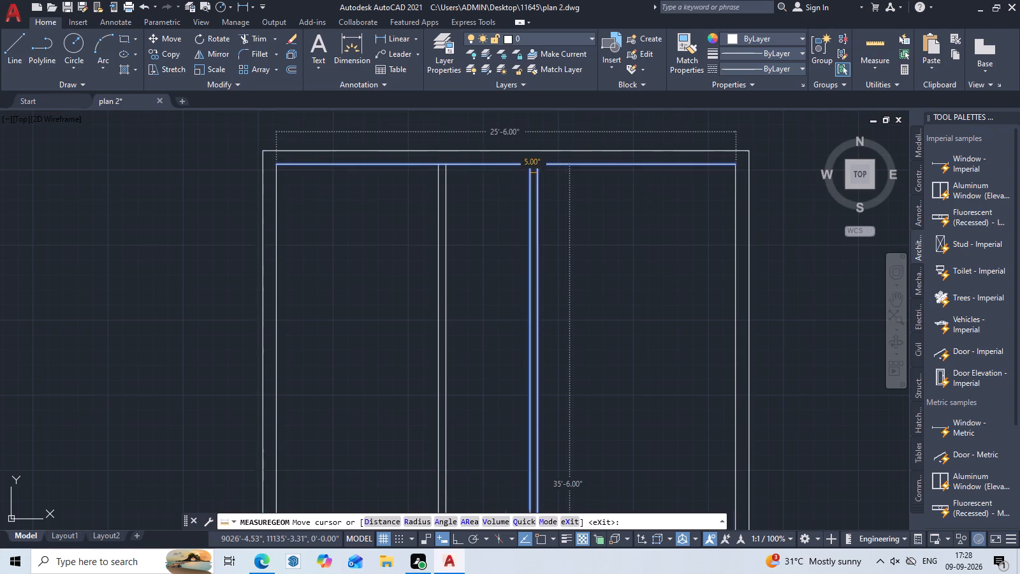
{"action": "key", "text": "Escape"}
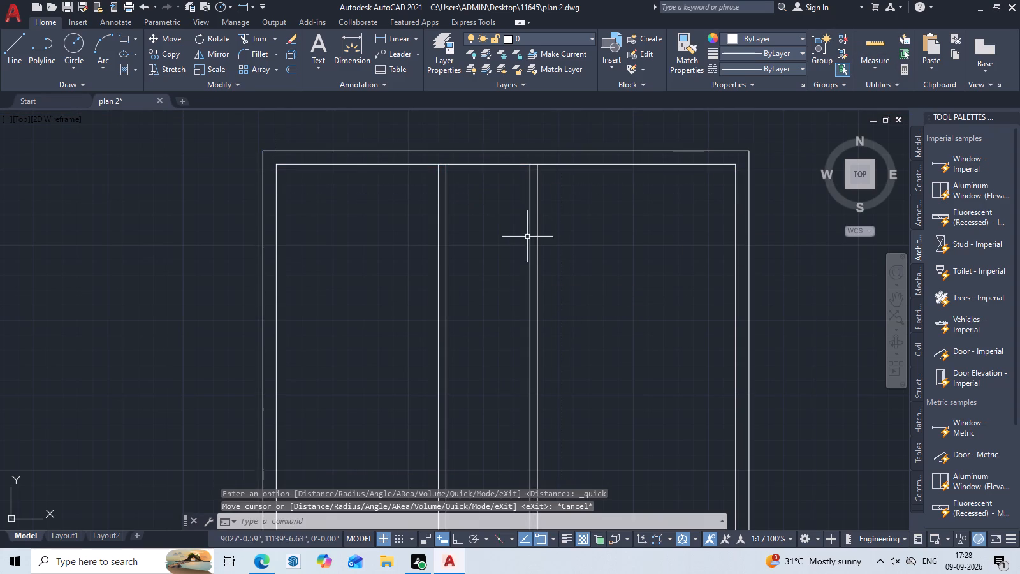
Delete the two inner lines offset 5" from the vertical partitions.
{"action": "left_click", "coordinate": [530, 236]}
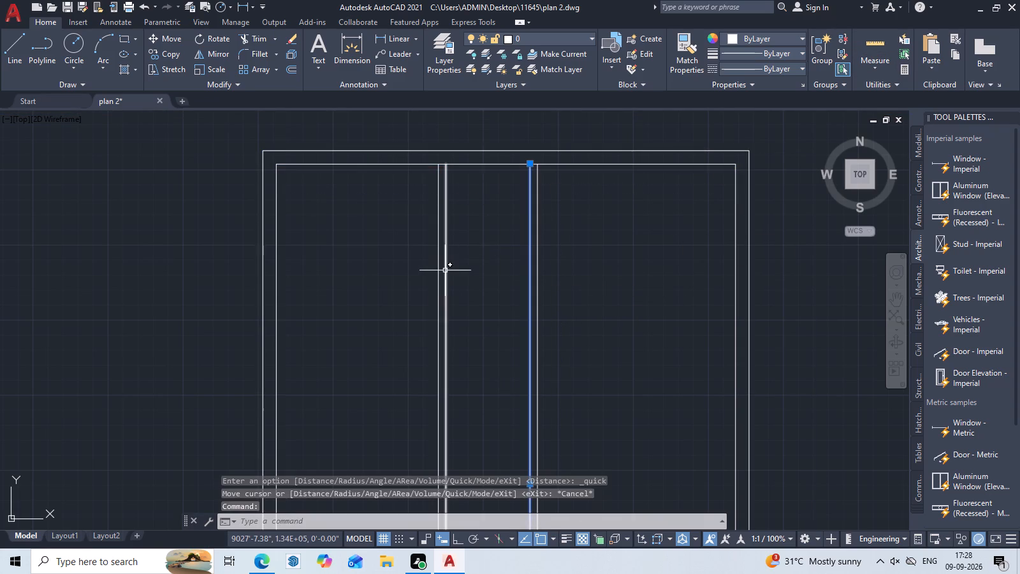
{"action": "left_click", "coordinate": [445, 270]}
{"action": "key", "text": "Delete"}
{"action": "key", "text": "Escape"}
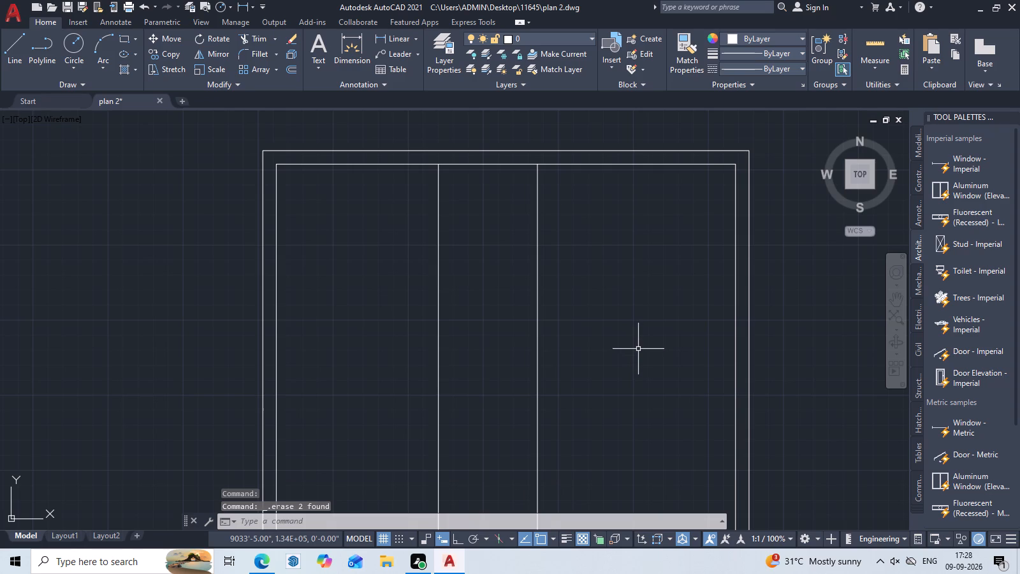
Offset the two vertical partition lines 6" inward, toward each other.
{"action": "type", "text": "O"}
{"action": "key", "text": "space"}
{"action": "key", "text": "6"}
{"action": "key", "text": "space"}
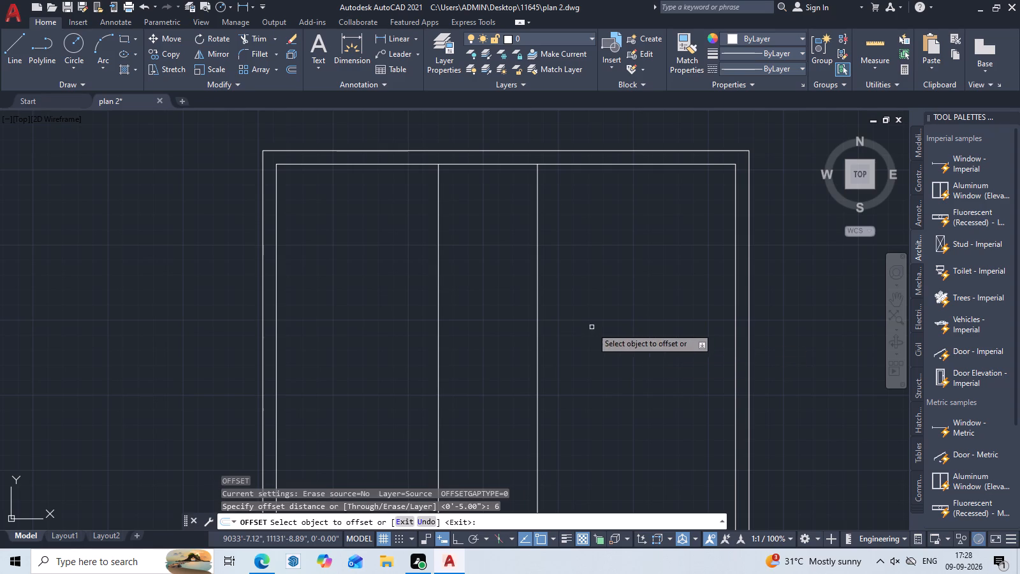
{"action": "left_click", "coordinate": [440, 323]}
{"action": "left_click", "coordinate": [463, 323]}
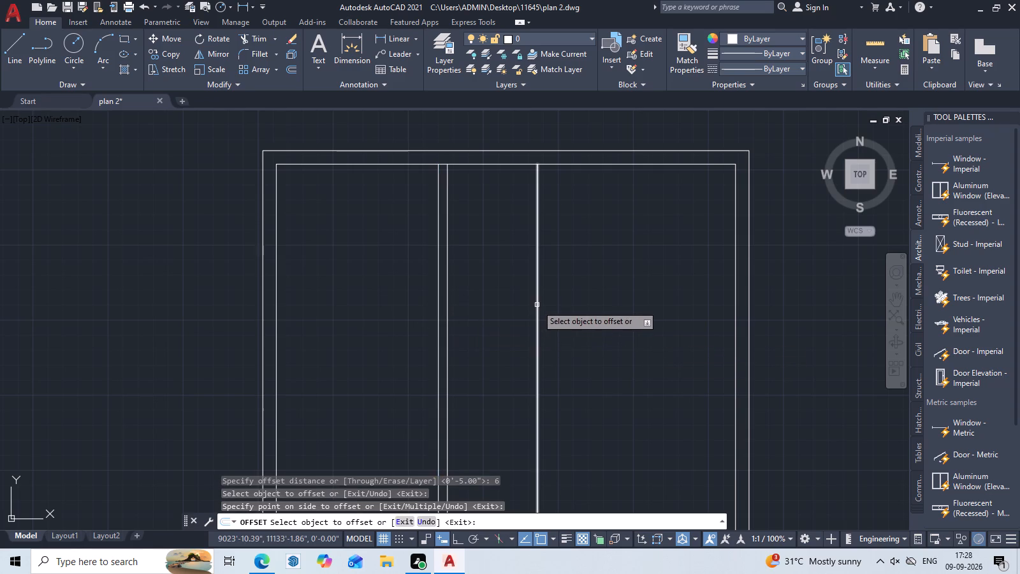
{"action": "left_click", "coordinate": [537, 305]}
{"action": "left_click", "coordinate": [518, 305]}
{"action": "key", "text": "space"}
Measure the clear width between the two vertical partitions with Quick measure.
{"action": "left_click", "coordinate": [868, 39]}
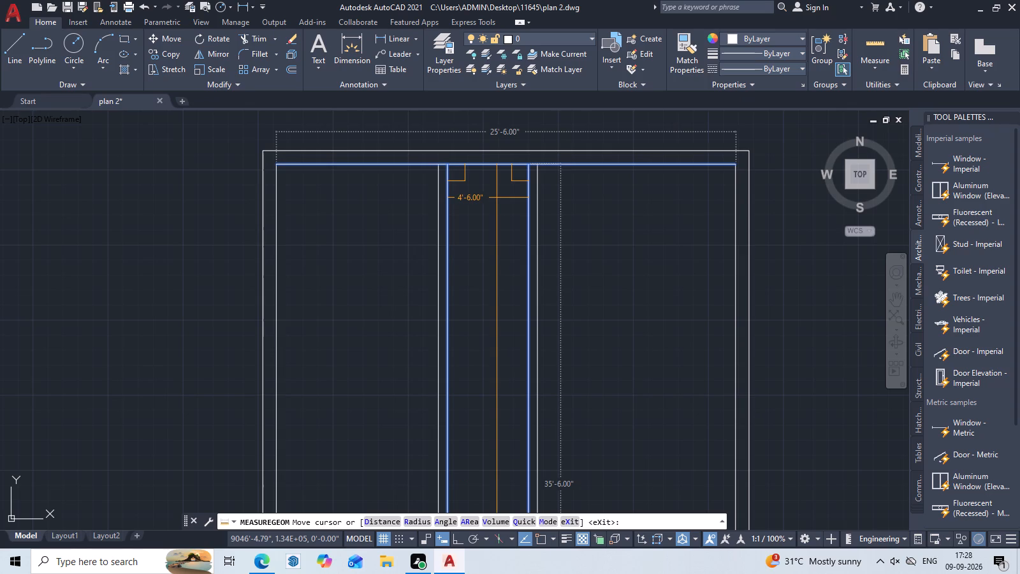
{"action": "key", "text": "Escape"}
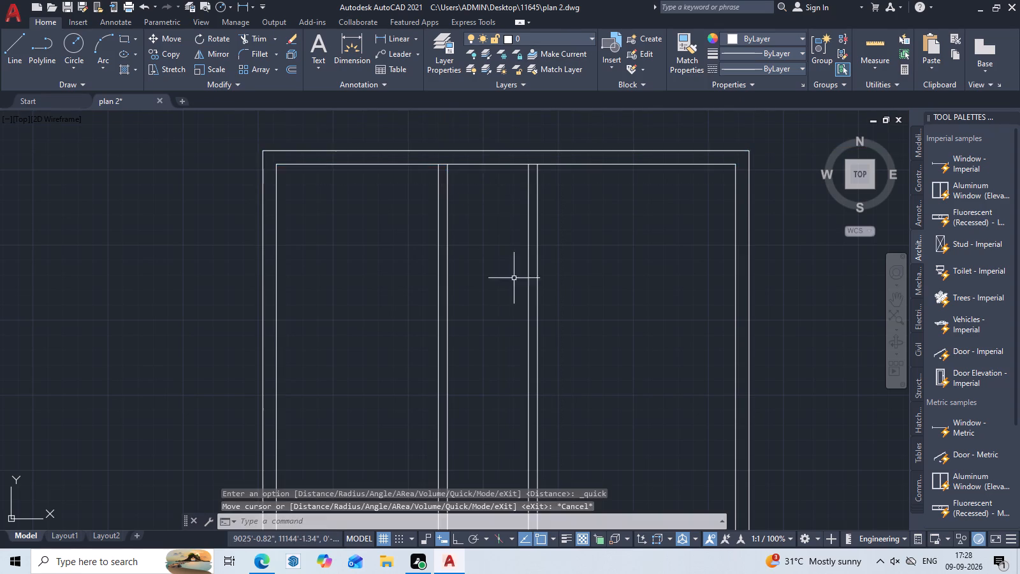
Offset the inner line of the plan's top wall 9' downward to place a horizontal partition line.
{"action": "scroll", "coordinate": [530, 305], "scroll_direction": "down", "scroll_amount": 2}
{"action": "middle_click_drag", "start_coordinate": [551, 335], "coordinate": [533, 313]}
{"action": "type", "text": "O"}
{"action": "key", "text": "space"}
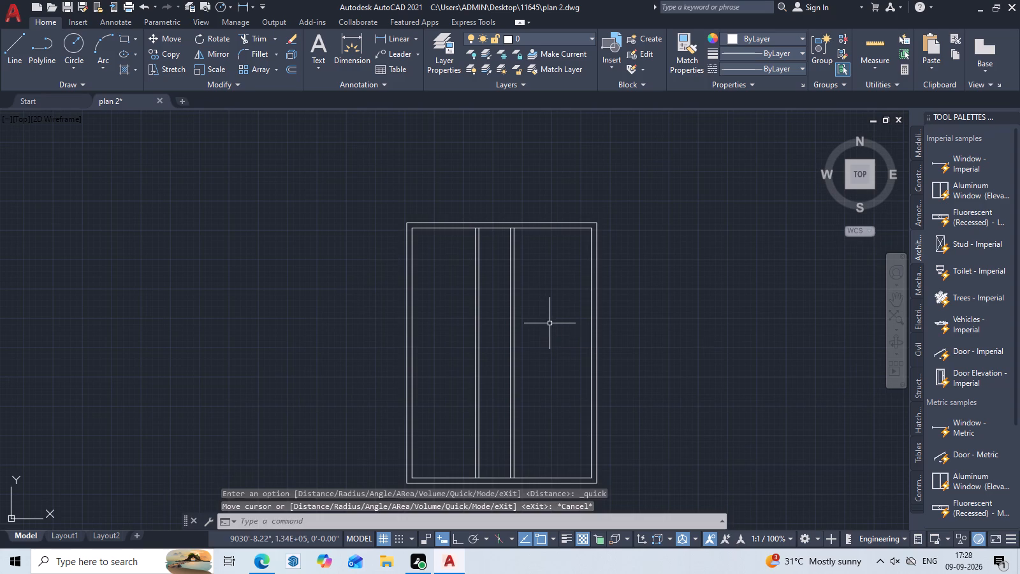
{"action": "type", "text": "9'"}
{"action": "key", "text": "space"}
{"action": "scroll", "coordinate": [513, 231], "scroll_direction": "up", "scroll_amount": 1}
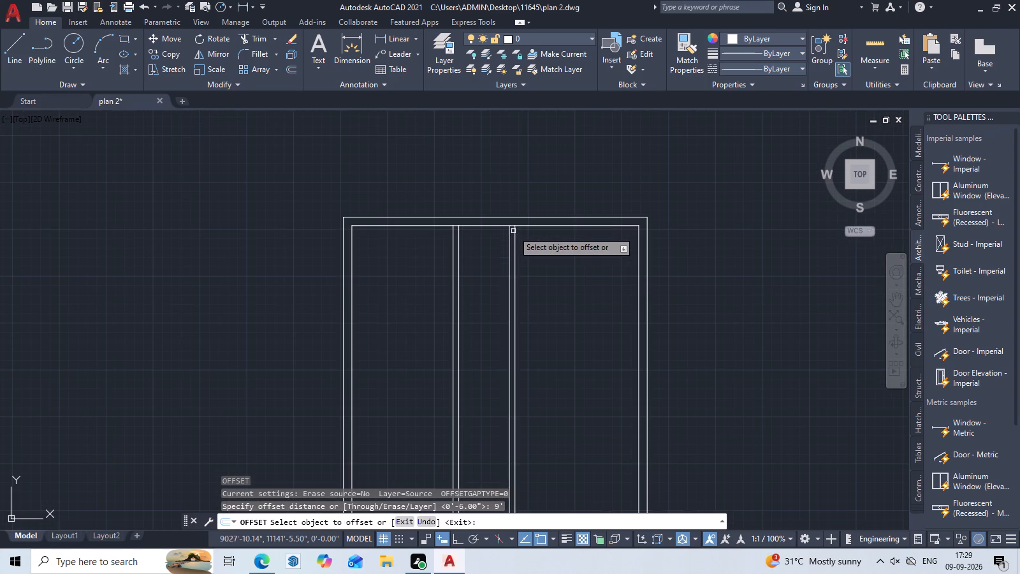
{"action": "left_click", "coordinate": [492, 226]}
{"action": "left_click", "coordinate": [470, 320]}
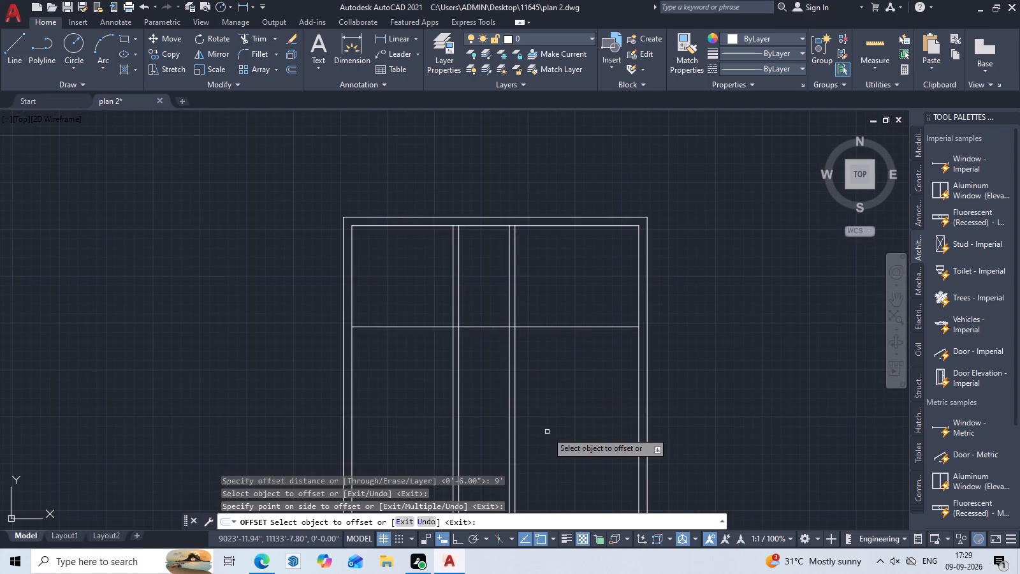
{"action": "key", "text": "space"}
Offset the horizontal partition line 6" downward to give the partition its thickness.
{"action": "key", "text": "space"}
{"action": "key", "text": "6"}
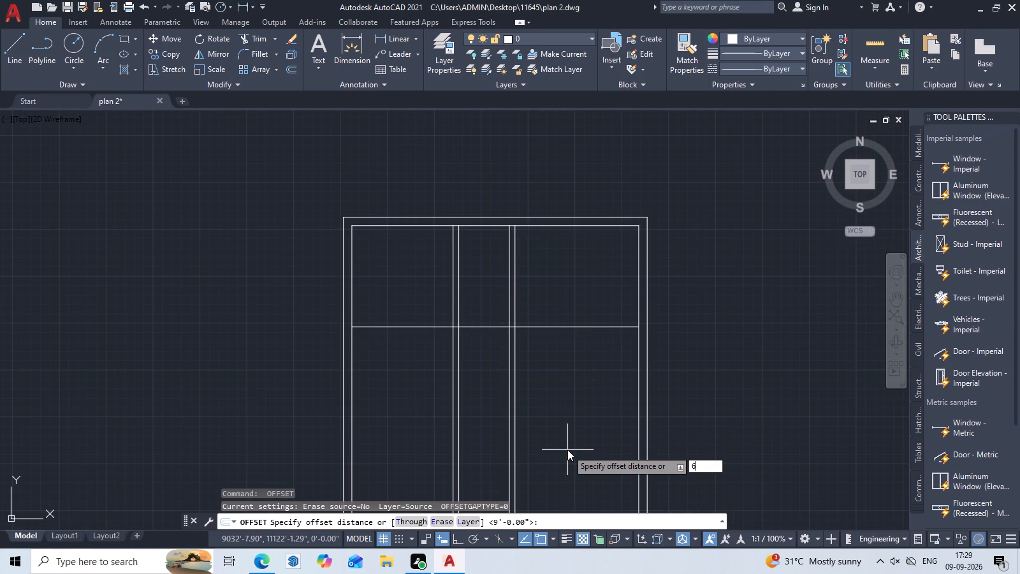
{"action": "key", "text": "space"}
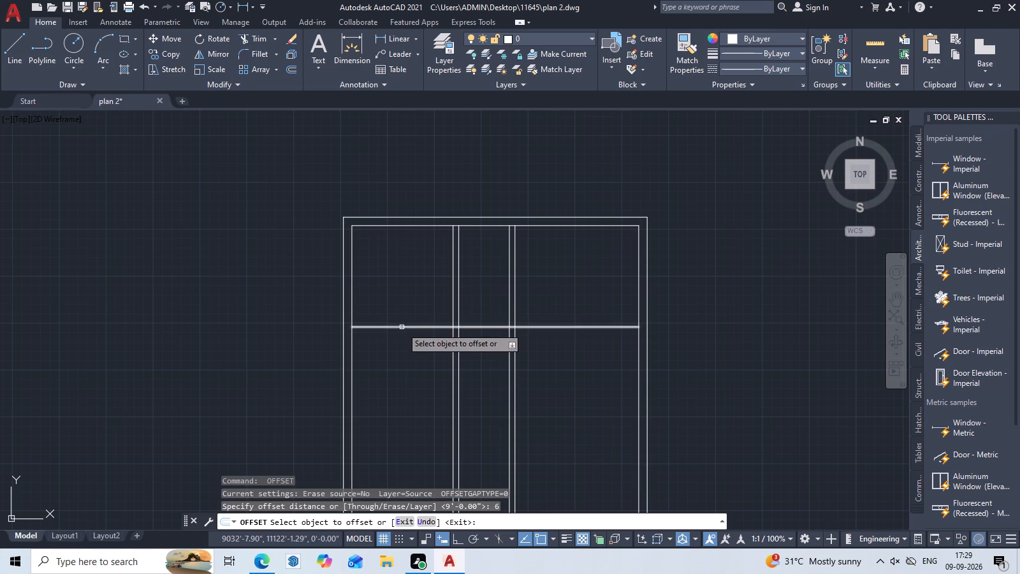
{"action": "left_click", "coordinate": [402, 327]}
{"action": "double_click", "coordinate": [405, 350]}
{"action": "middle_click_drag", "start_coordinate": [495, 369], "coordinate": [448, 374]}
{"action": "key", "text": "Escape"}
Trim the horizontal partition lines out of the middle strip, the right vertical partition and the right room, keeping them in the left room.
{"action": "scroll", "coordinate": [445, 375], "scroll_direction": "up", "scroll_amount": 3}
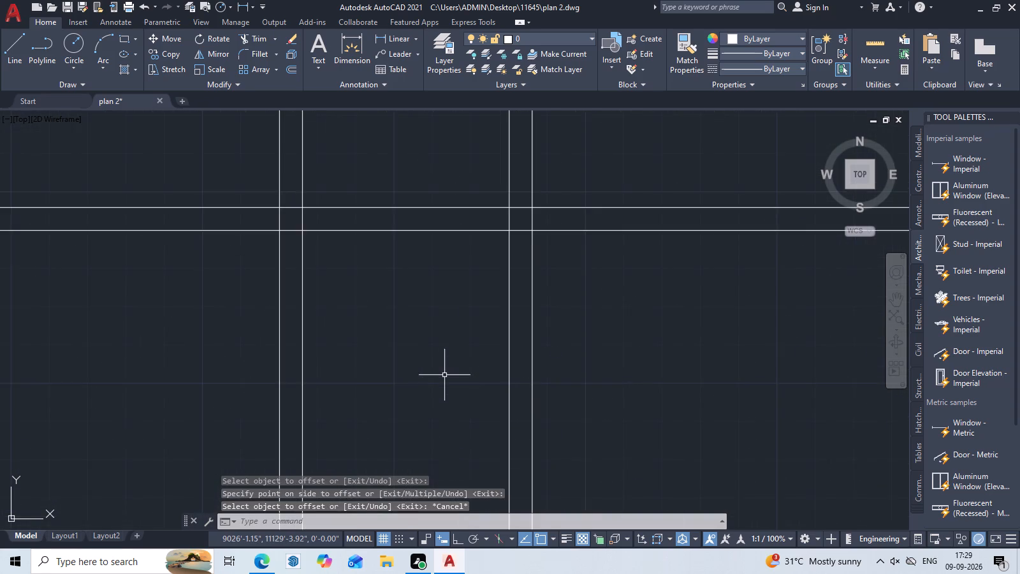
{"action": "middle_click_drag", "start_coordinate": [444, 375], "coordinate": [463, 425]}
{"action": "middle_click_drag", "start_coordinate": [561, 431], "coordinate": [488, 448]}
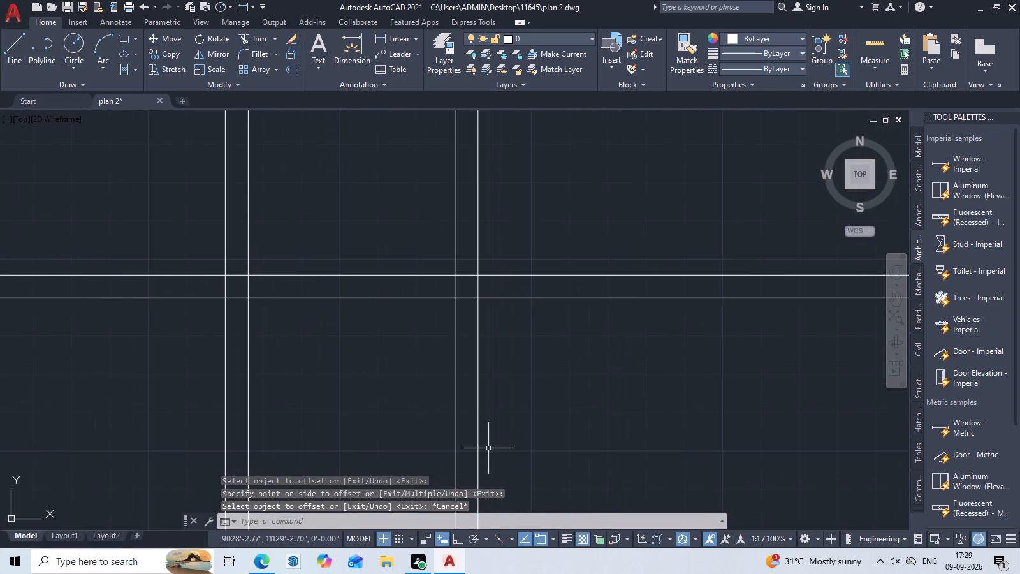
{"action": "type", "text": "TR"}
{"action": "key", "text": "space"}
{"action": "left_click", "coordinate": [328, 298]}
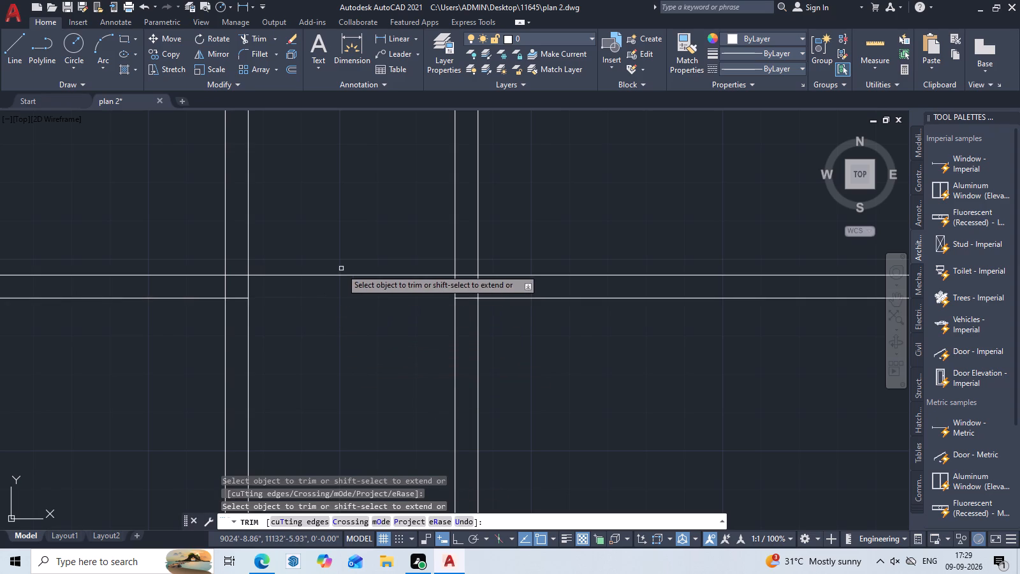
{"action": "left_click", "coordinate": [341, 276]}
{"action": "left_click", "coordinate": [552, 298]}
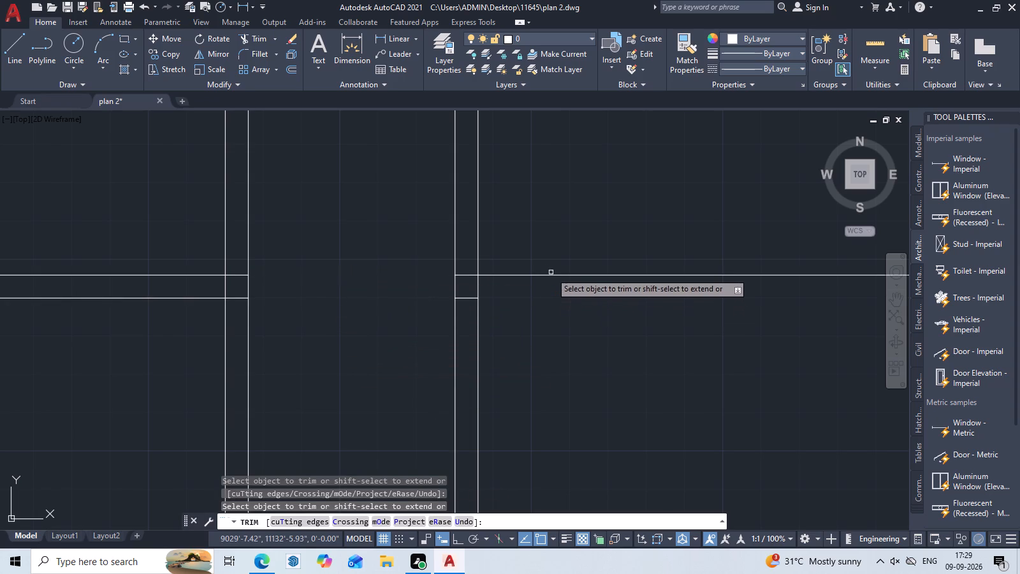
{"action": "left_click", "coordinate": [550, 275]}
{"action": "left_click", "coordinate": [470, 300]}
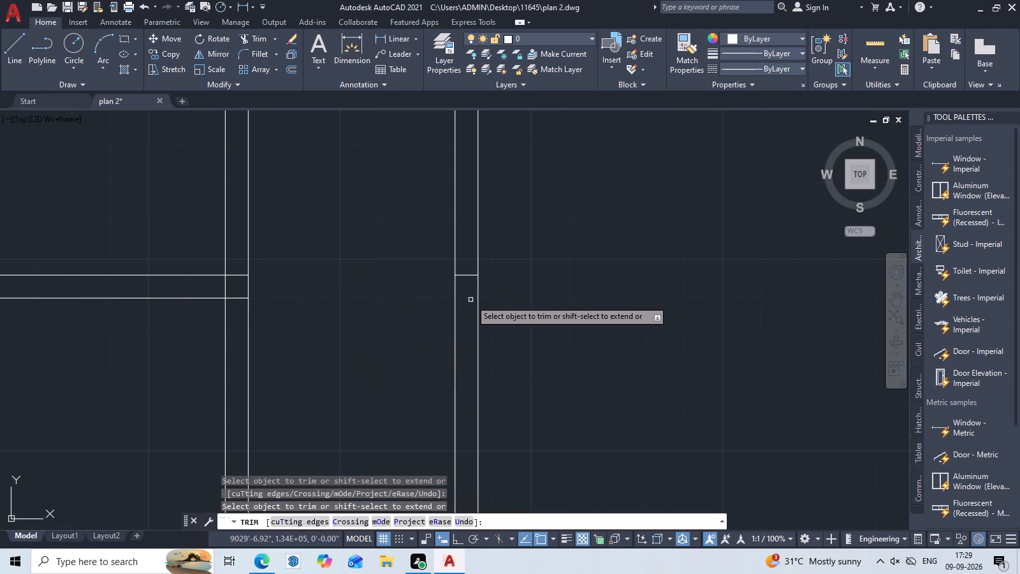
{"action": "left_click", "coordinate": [470, 277]}
{"action": "scroll", "coordinate": [540, 292], "scroll_direction": "down", "scroll_amount": 4}
{"action": "key", "text": "Escape"}
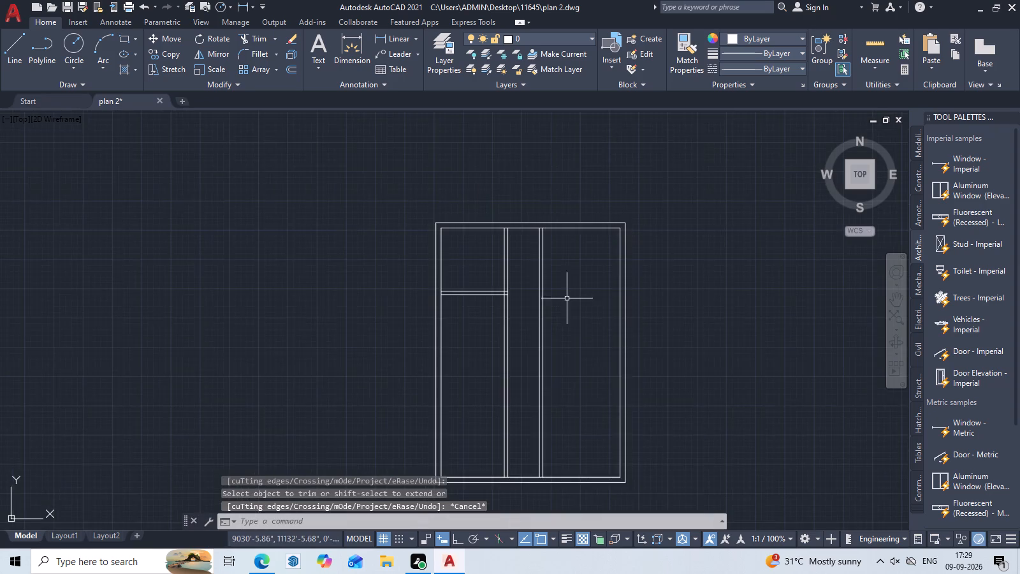
Offset the inner line of the plan's top wall 6'7" downward to place a horizontal partition line.
{"action": "middle_click_drag", "start_coordinate": [575, 304], "coordinate": [567, 378]}
{"action": "scroll", "coordinate": [504, 351], "scroll_direction": "up", "scroll_amount": 2}
{"action": "middle_click_drag", "start_coordinate": [539, 358], "coordinate": [555, 346]}
{"action": "key", "text": "Escape"}
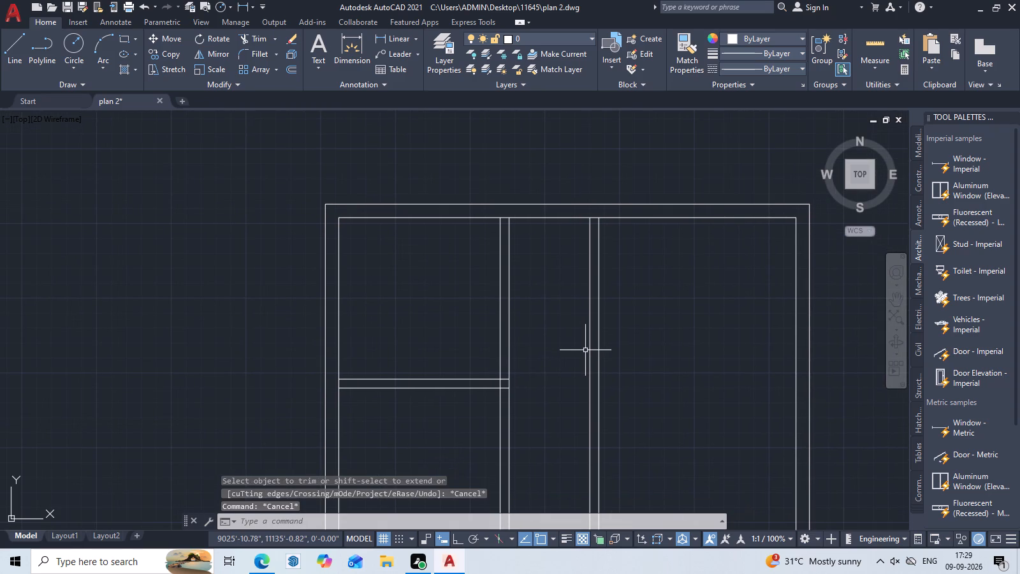
{"action": "key", "text": "o"}
{"action": "key", "text": "space"}
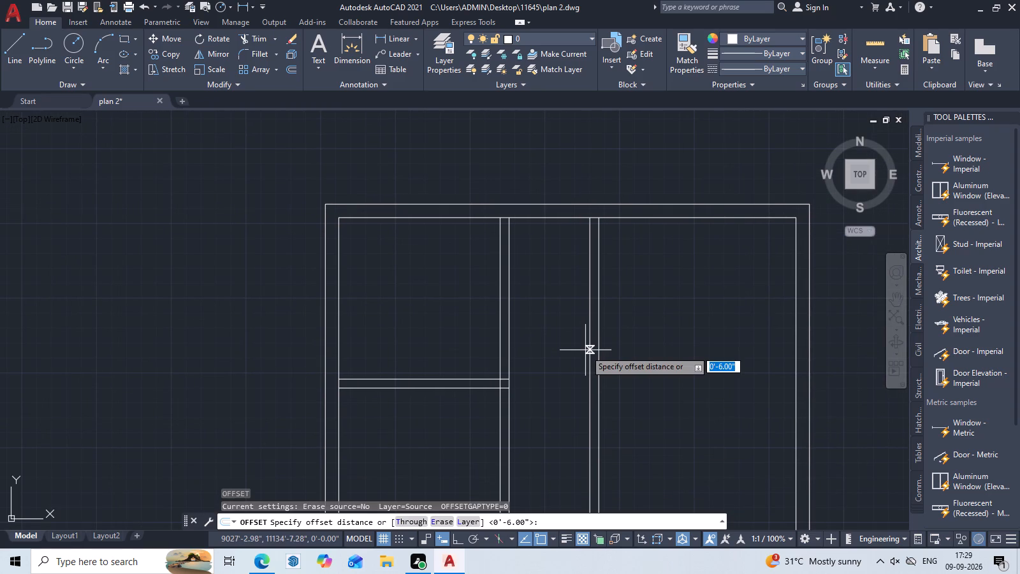
{"action": "key", "text": "6"}
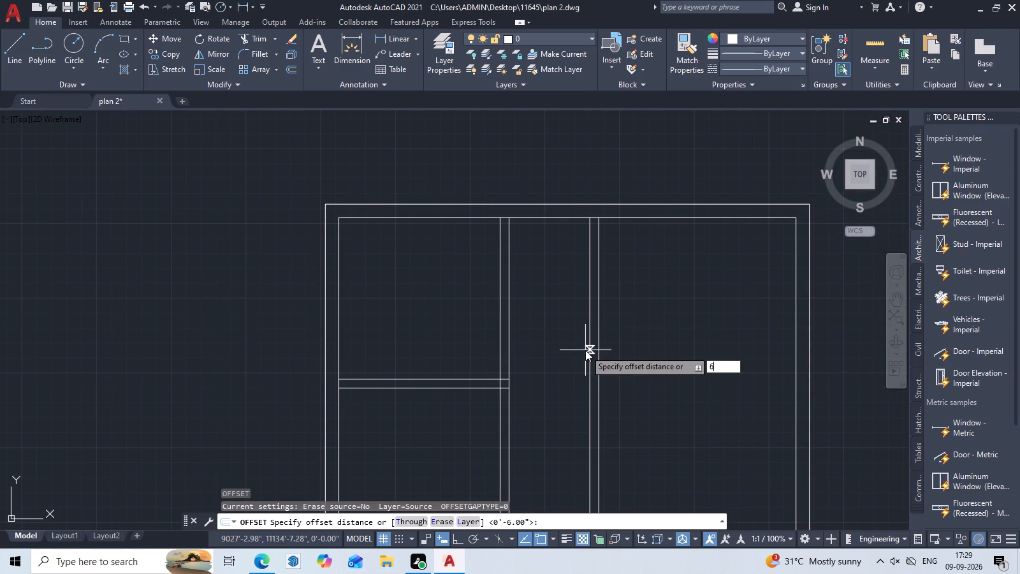
{"action": "type", "text": "'7"}
{"action": "key", "text": "shift+quotedbl"}
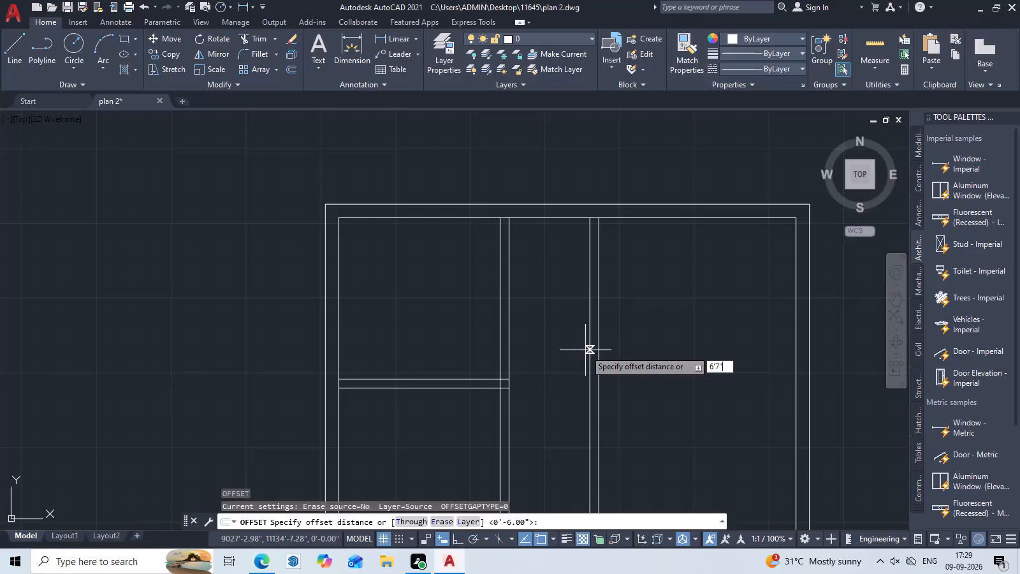
{"action": "key", "text": "space"}
{"action": "double_click", "coordinate": [558, 216]}
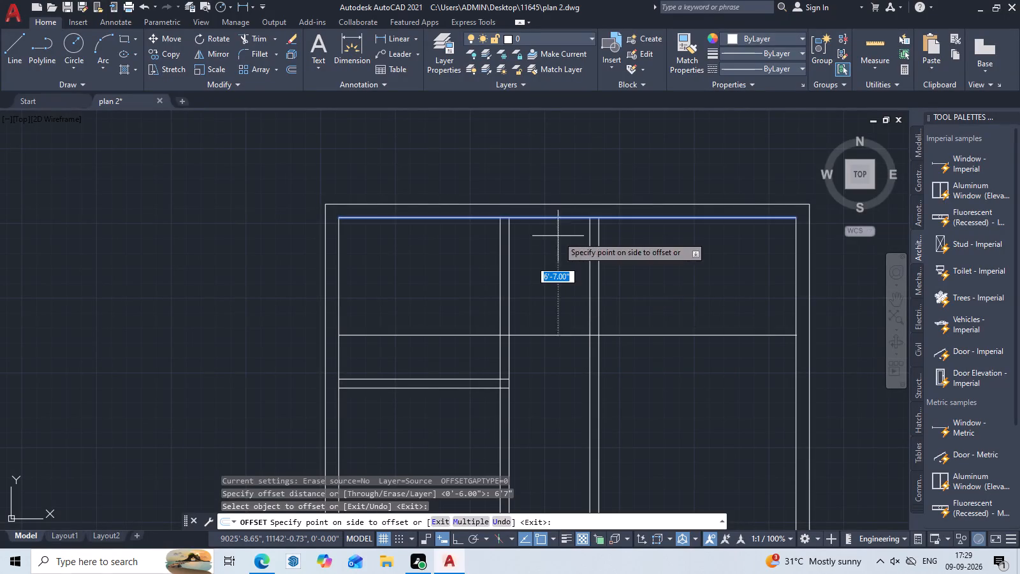
{"action": "left_click", "coordinate": [552, 304]}
{"action": "key", "text": "Escape"}
Trim the new horizontal line out of the left and right rooms, keeping it across the middle strip.
{"action": "type", "text": "TR"}
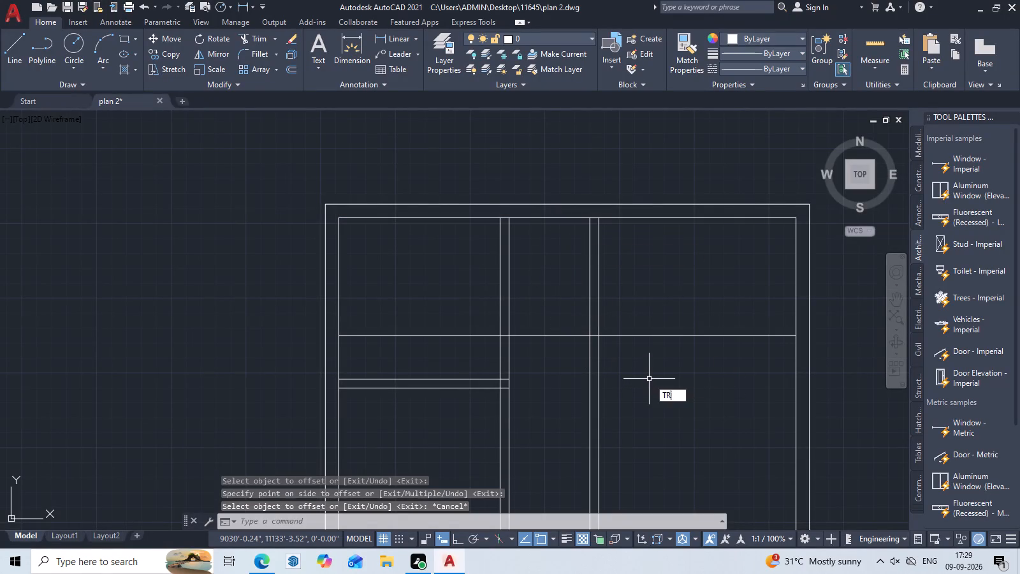
{"action": "key", "text": "space"}
{"action": "left_click", "coordinate": [460, 337]}
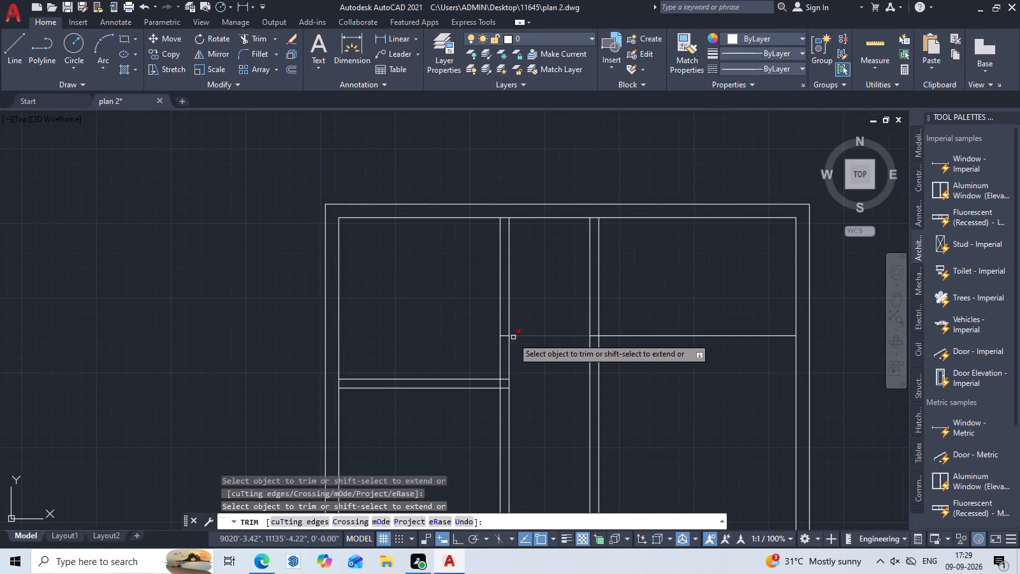
{"action": "scroll", "coordinate": [511, 339], "scroll_direction": "up", "scroll_amount": 3}
{"action": "scroll", "coordinate": [632, 371], "scroll_direction": "down", "scroll_amount": 2}
{"action": "middle_click_drag", "start_coordinate": [666, 381], "coordinate": [550, 383]}
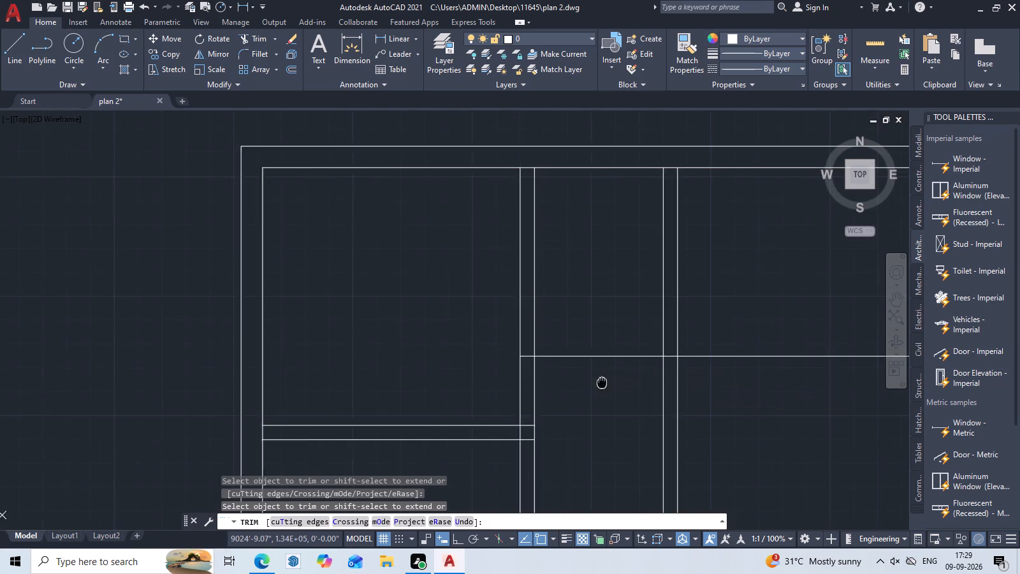
{"action": "middle_click_drag", "start_coordinate": [550, 383], "coordinate": [481, 381]}
{"action": "left_click", "coordinate": [610, 355]}
{"action": "key", "text": "Escape"}
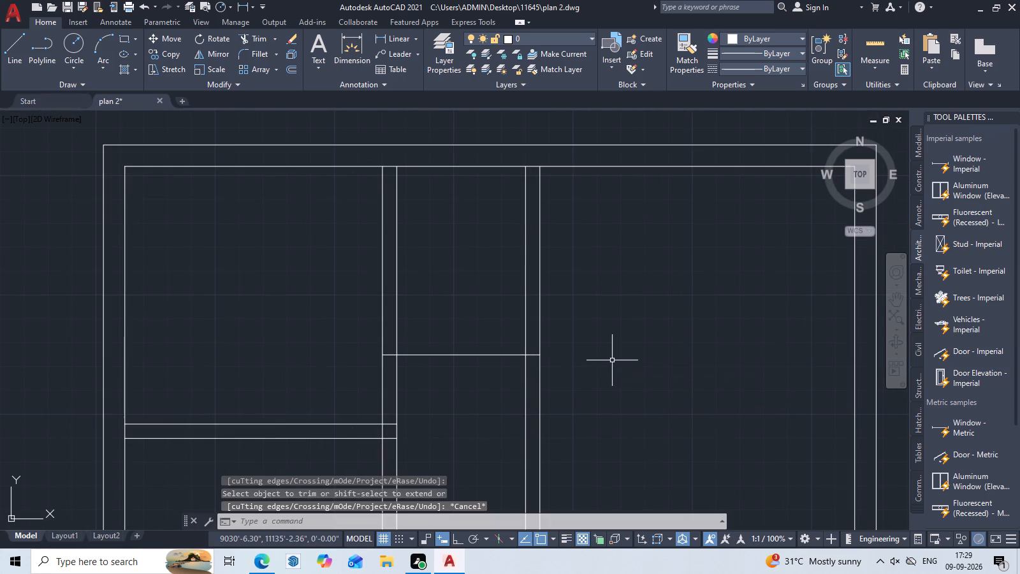
Offset the middle strip's horizontal line 6" downward to give that partition its thickness.
{"action": "key", "text": "o"}
{"action": "key", "text": "space"}
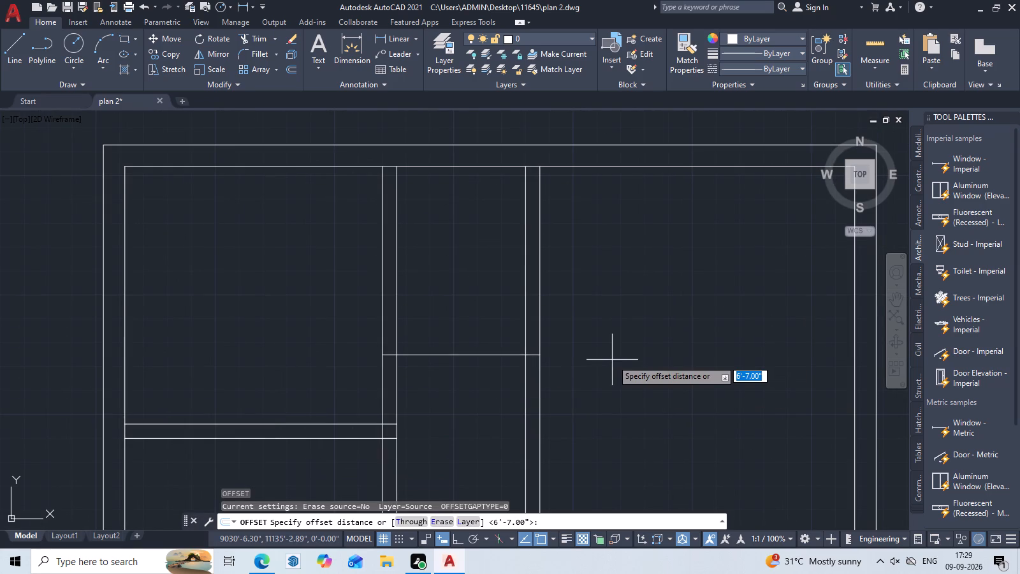
{"action": "key", "text": "6"}
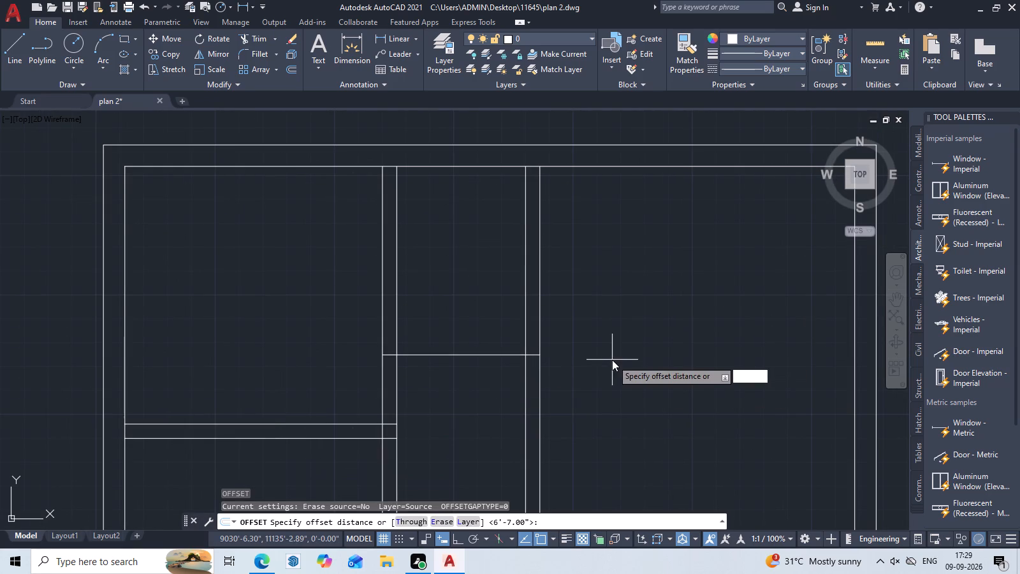
{"action": "key", "text": "space"}
{"action": "double_click", "coordinate": [493, 356]}
{"action": "left_click", "coordinate": [493, 385]}
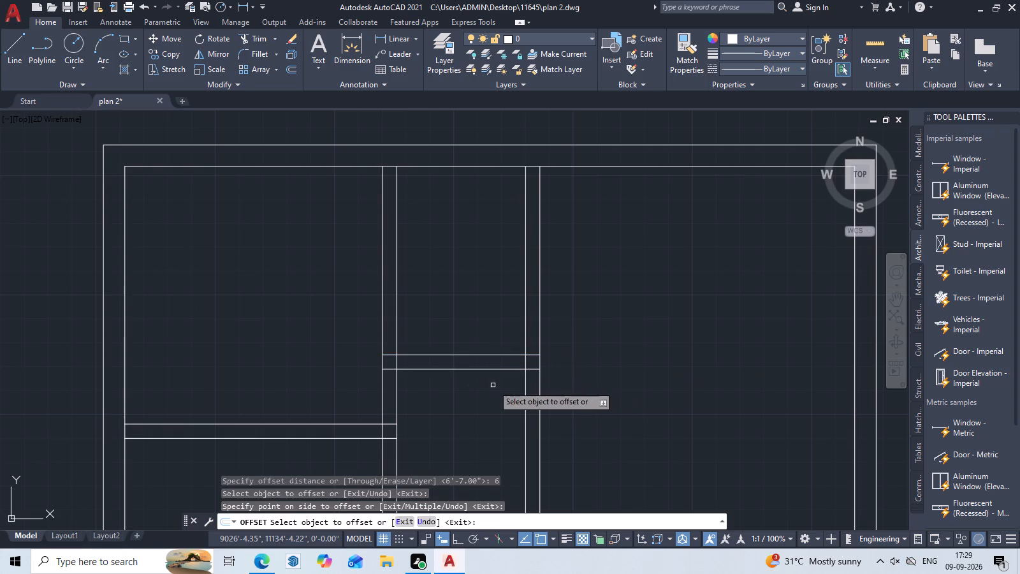
{"action": "middle_click_drag", "start_coordinate": [629, 391], "coordinate": [409, 386]}
{"action": "key", "text": "Escape"}
Offset the inner line of the top wall 11' downward to place the right room's horizontal partition line.
{"action": "type", "text": "O"}
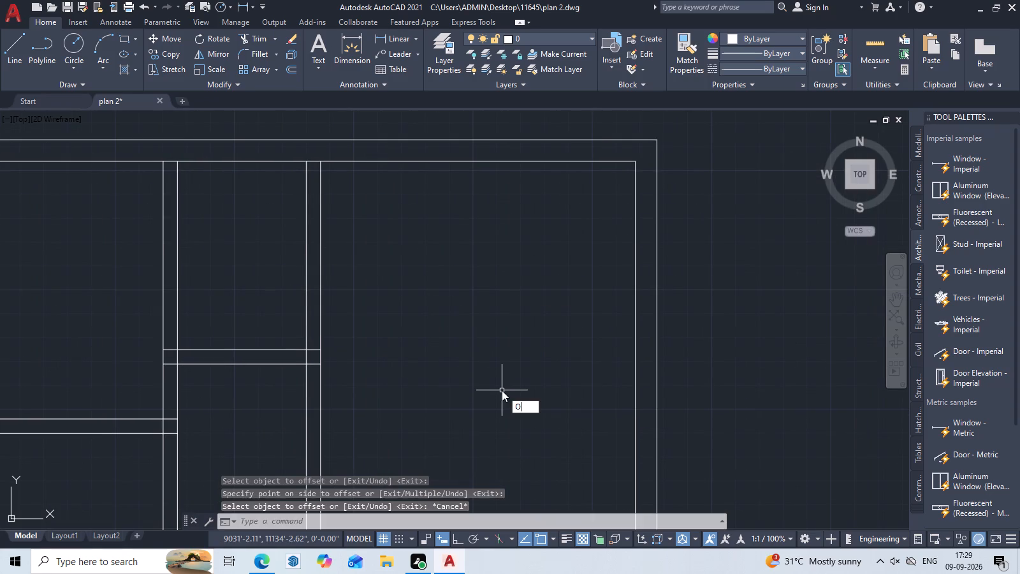
{"action": "key", "text": "space"}
{"action": "type", "text": "11'"}
{"action": "key", "text": "space"}
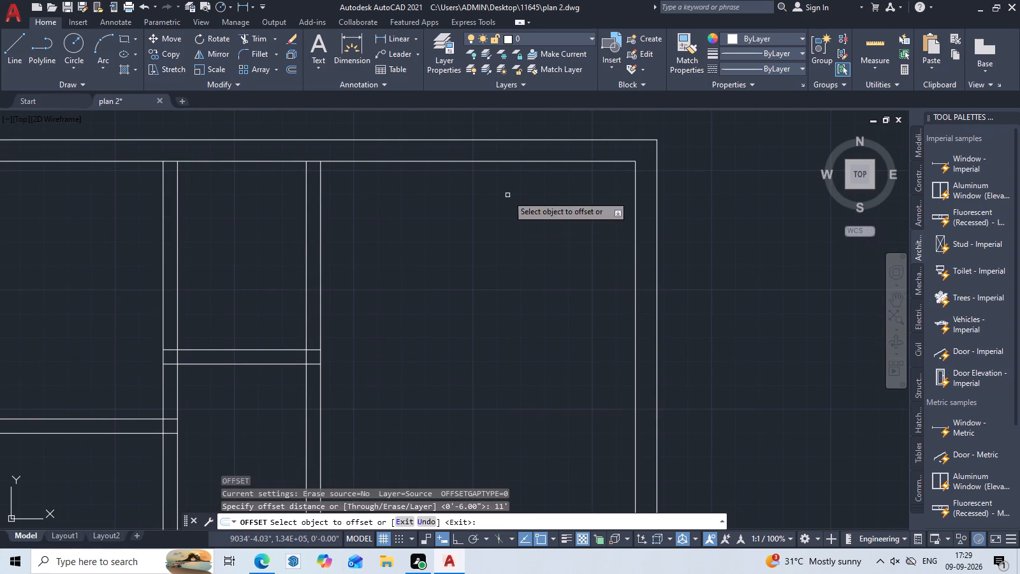
{"action": "double_click", "coordinate": [504, 162]}
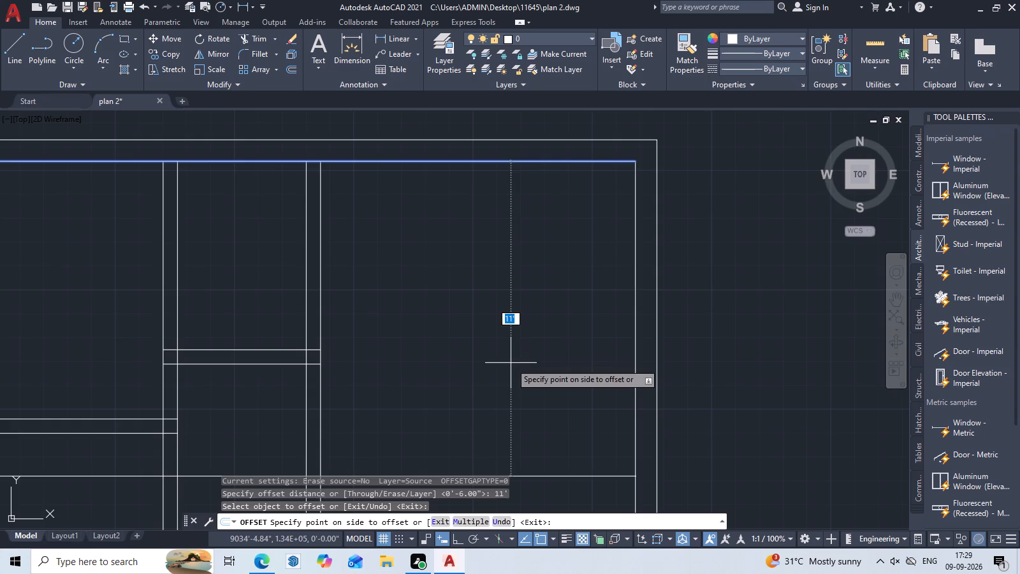
{"action": "middle_click_drag", "start_coordinate": [511, 363], "coordinate": [506, 273]}
{"action": "left_click", "coordinate": [504, 303]}
{"action": "key", "text": "space"}
Offset the right room's horizontal partition line 6" downward to give it thickness.
{"action": "key", "text": "space"}
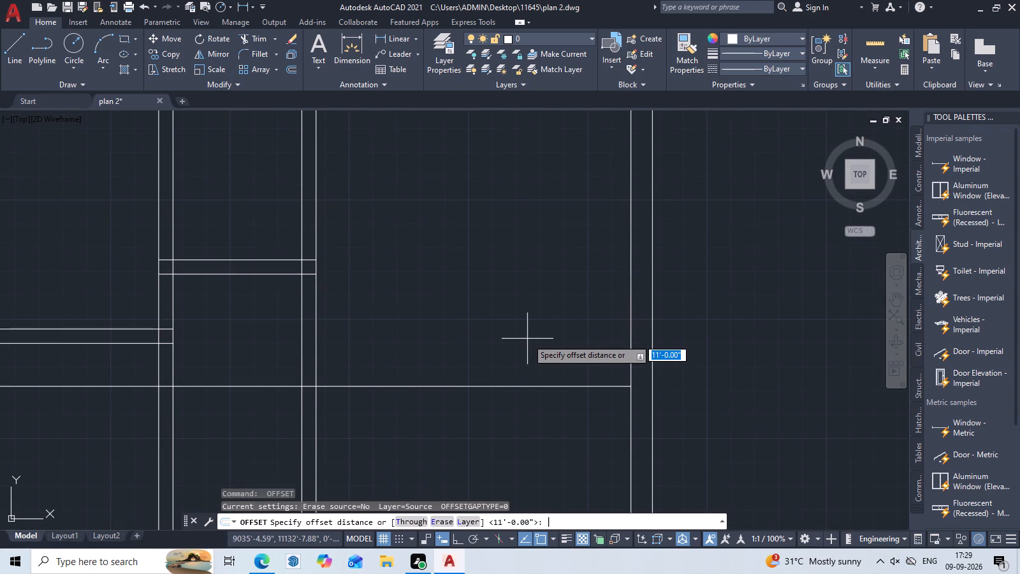
{"action": "key", "text": "6"}
{"action": "key", "text": "space"}
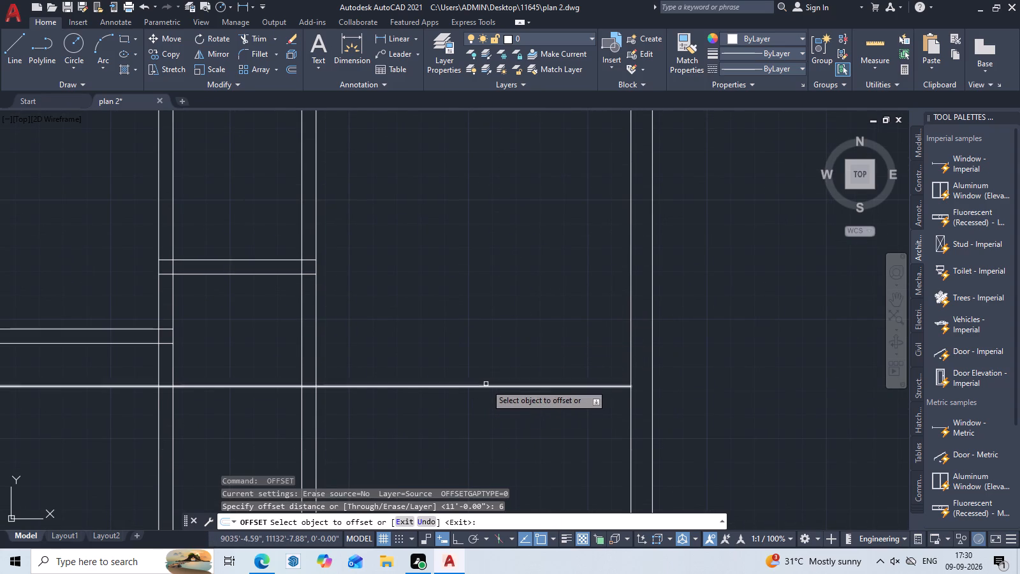
{"action": "left_click", "coordinate": [488, 385]}
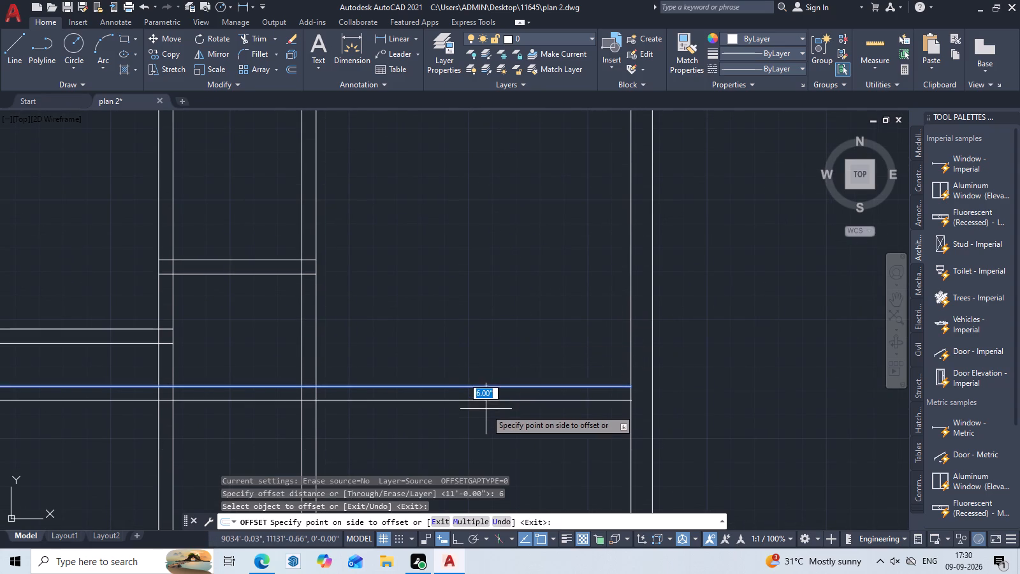
{"action": "left_click", "coordinate": [486, 409]}
{"action": "key", "text": "Escape"}
Trim the new horizontal lines out of the middle strip and delete their left remnants, keeping the partition in the right room.
{"action": "type", "text": "TR"}
{"action": "key", "text": "space"}
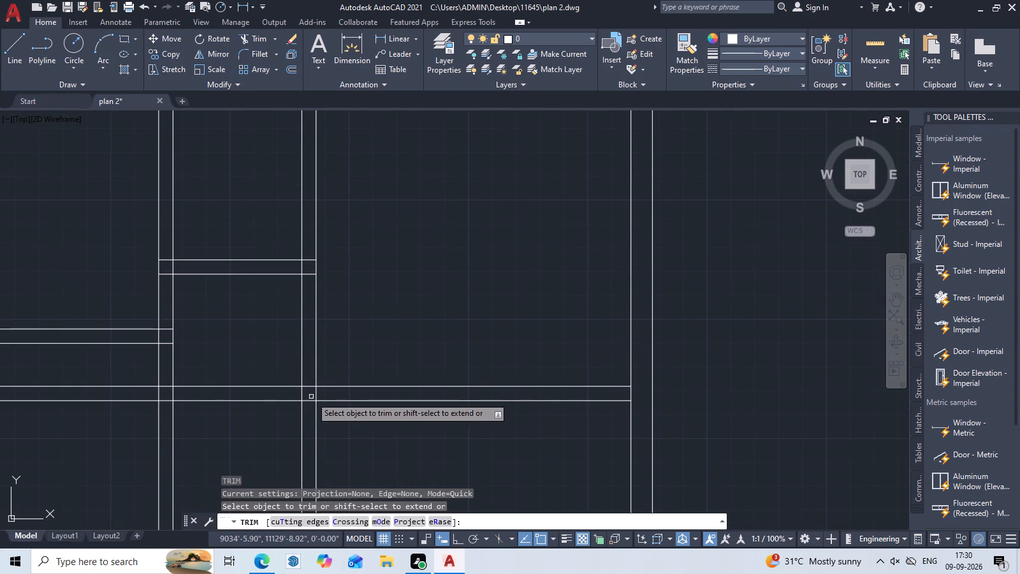
{"action": "left_click", "coordinate": [283, 402]}
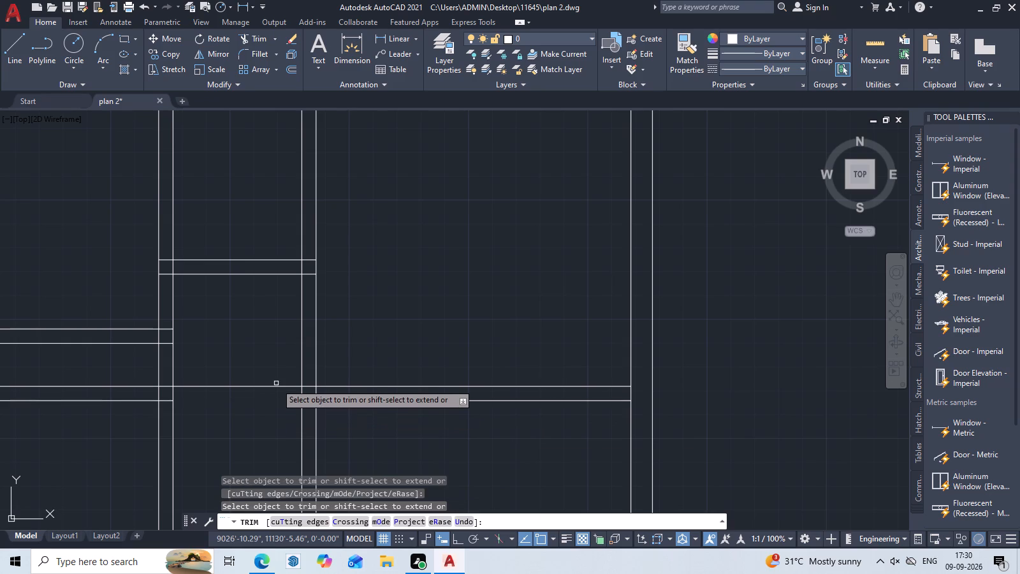
{"action": "left_click", "coordinate": [277, 385]}
{"action": "key", "text": "Escape"}
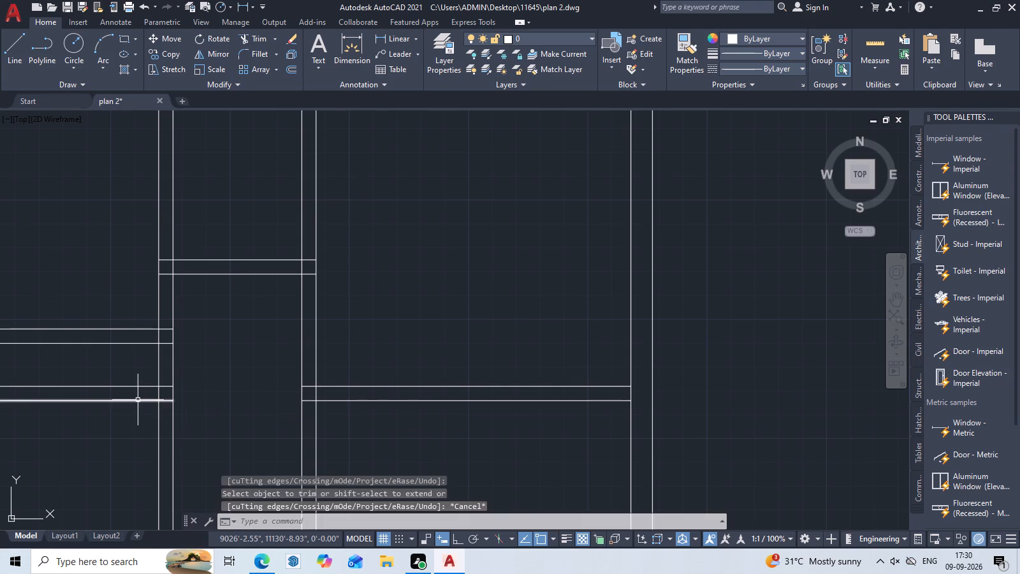
{"action": "double_click", "coordinate": [138, 400]}
{"action": "left_click", "coordinate": [140, 385]}
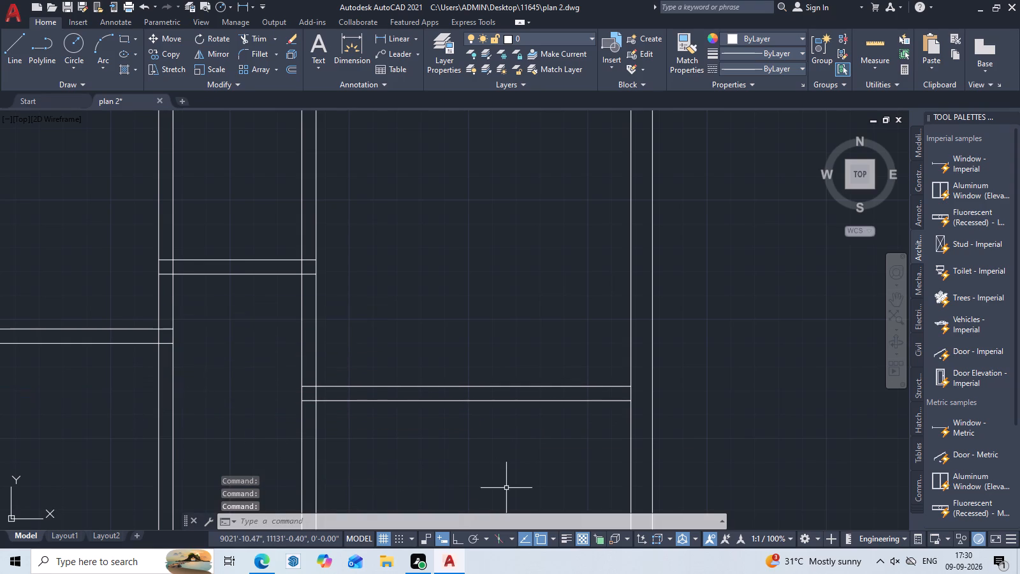
{"action": "key", "text": "Delete"}
Trim away both lines of the left vertical partition below the left room's horizontal partition.
{"action": "scroll", "coordinate": [391, 447], "scroll_direction": "down", "scroll_amount": 5}
{"action": "middle_click_drag", "start_coordinate": [370, 453], "coordinate": [386, 402]}
{"action": "scroll", "coordinate": [342, 379], "scroll_direction": "up", "scroll_amount": 2}
{"action": "middle_click_drag", "start_coordinate": [396, 420], "coordinate": [398, 353]}
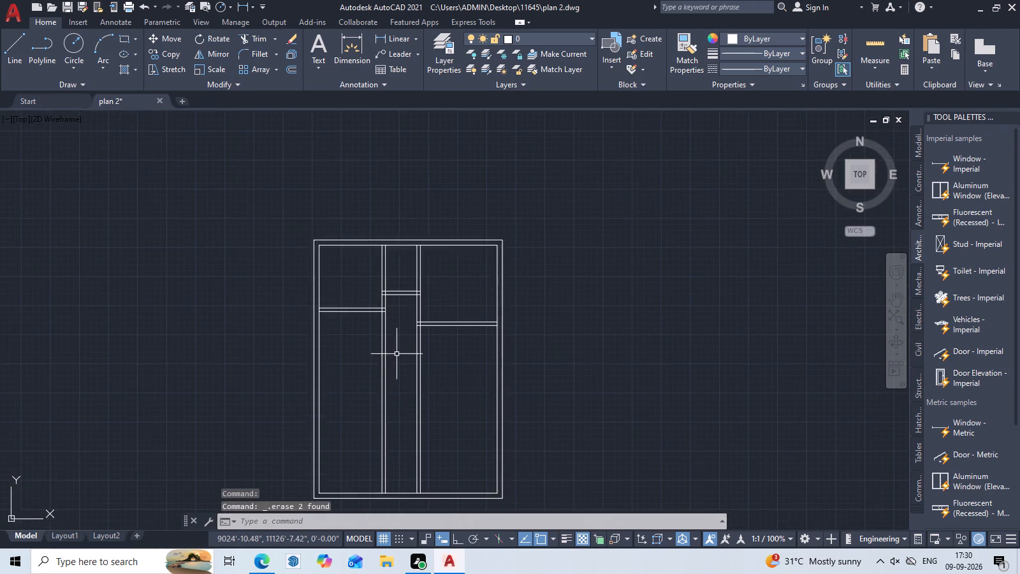
{"action": "scroll", "coordinate": [391, 369], "scroll_direction": "up", "scroll_amount": 2}
{"action": "middle_click_drag", "start_coordinate": [391, 369], "coordinate": [464, 369]}
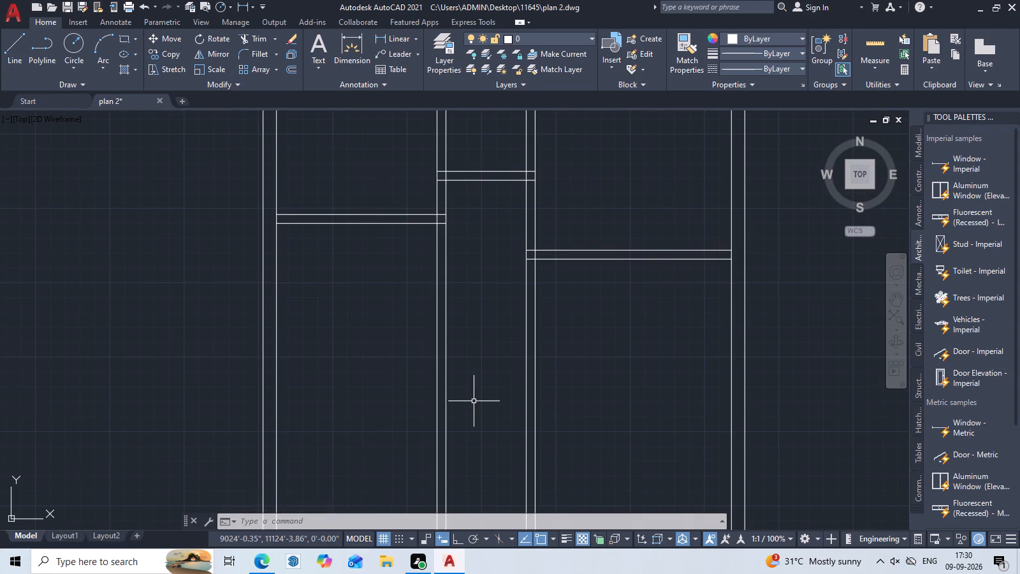
{"action": "middle_click_drag", "start_coordinate": [490, 360], "coordinate": [493, 388]}
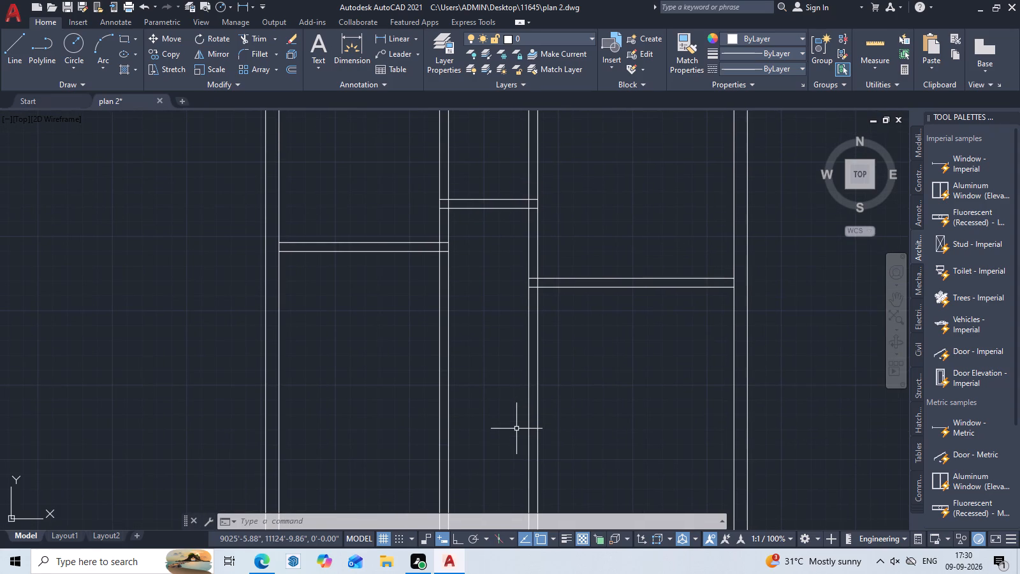
{"action": "type", "text": "TR"}
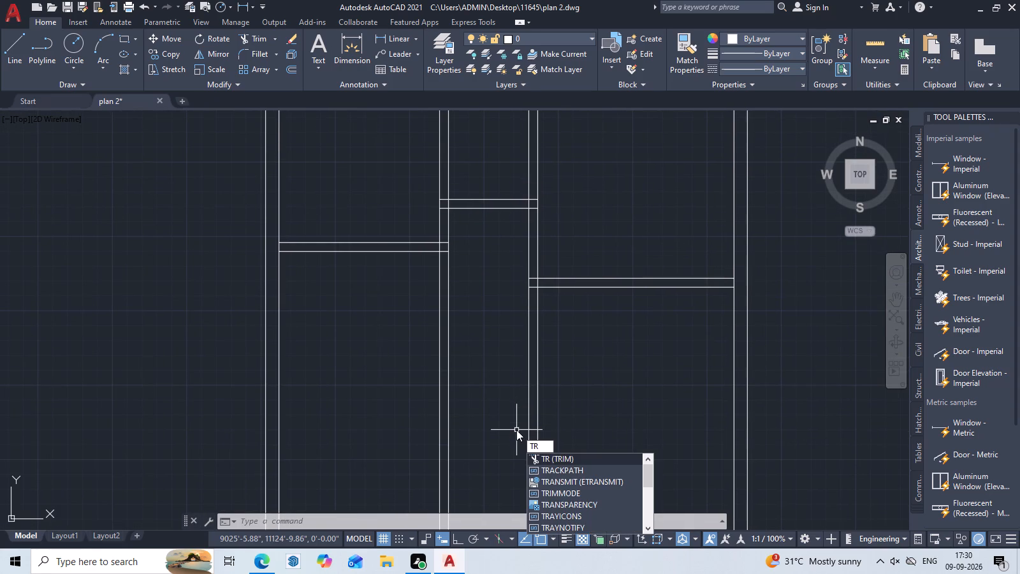
{"action": "key", "text": "space"}
{"action": "left_click", "coordinate": [463, 353]}
{"action": "left_click_drag", "start_coordinate": [463, 353], "coordinate": [390, 368]}
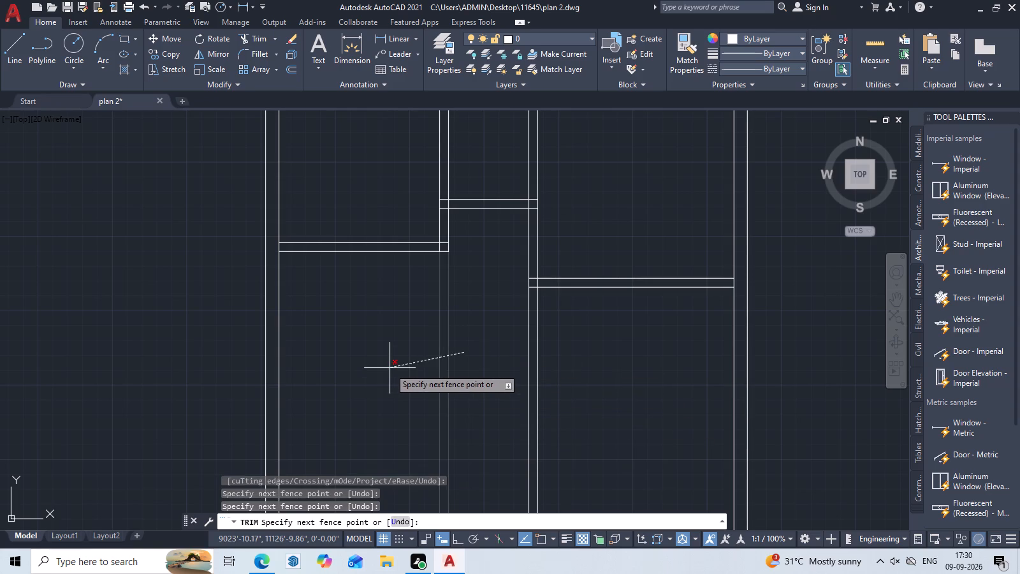
{"action": "left_click", "coordinate": [397, 368]}
{"action": "middle_click_drag", "start_coordinate": [470, 372], "coordinate": [470, 383]}
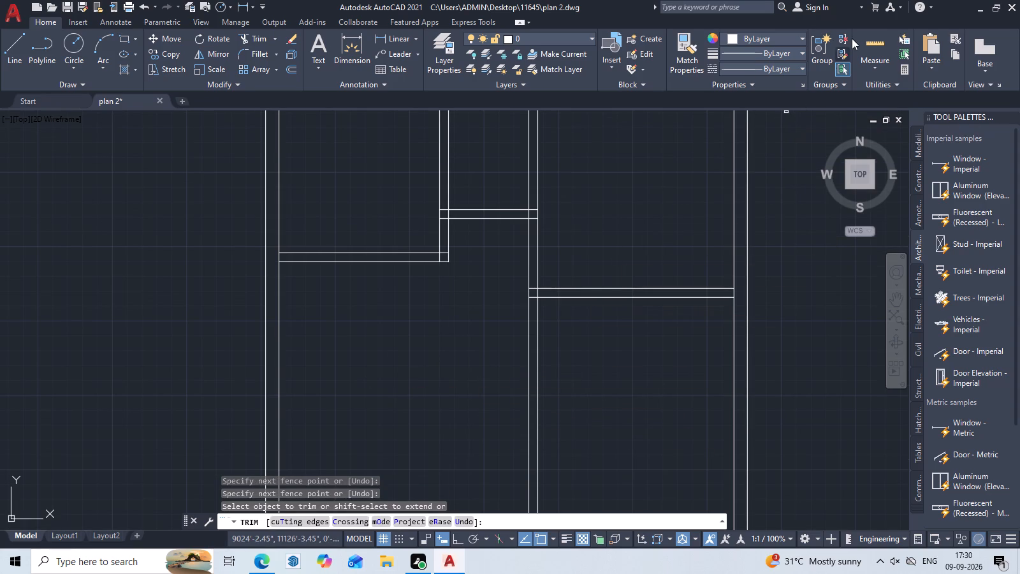
{"action": "left_click", "coordinate": [877, 37]}
{"action": "key", "text": "Escape"}
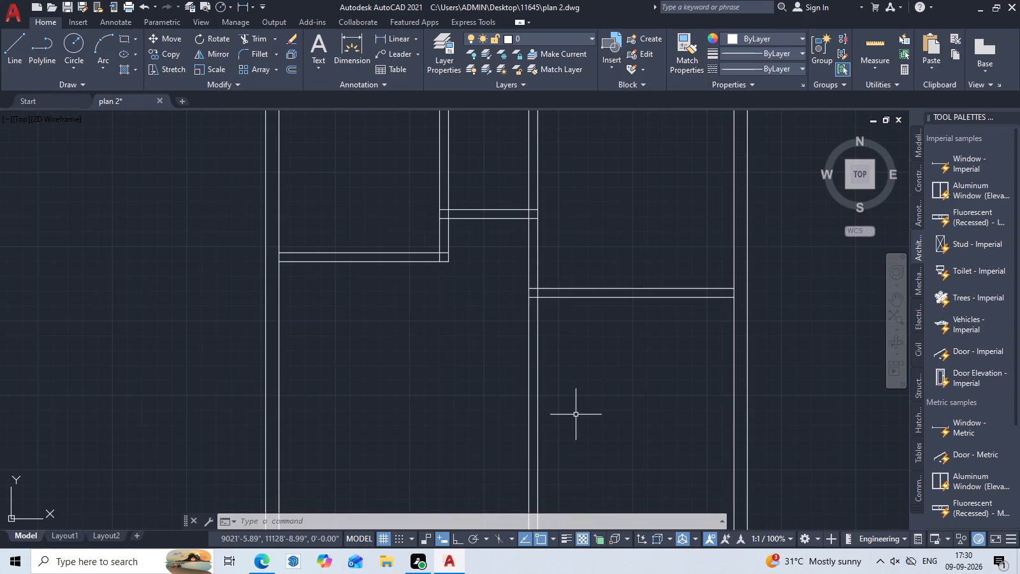
Offset the inner line of the plan's right wall 7' to the left to place a vertical partition line.
{"action": "middle_click_drag", "start_coordinate": [644, 282], "coordinate": [605, 242]}
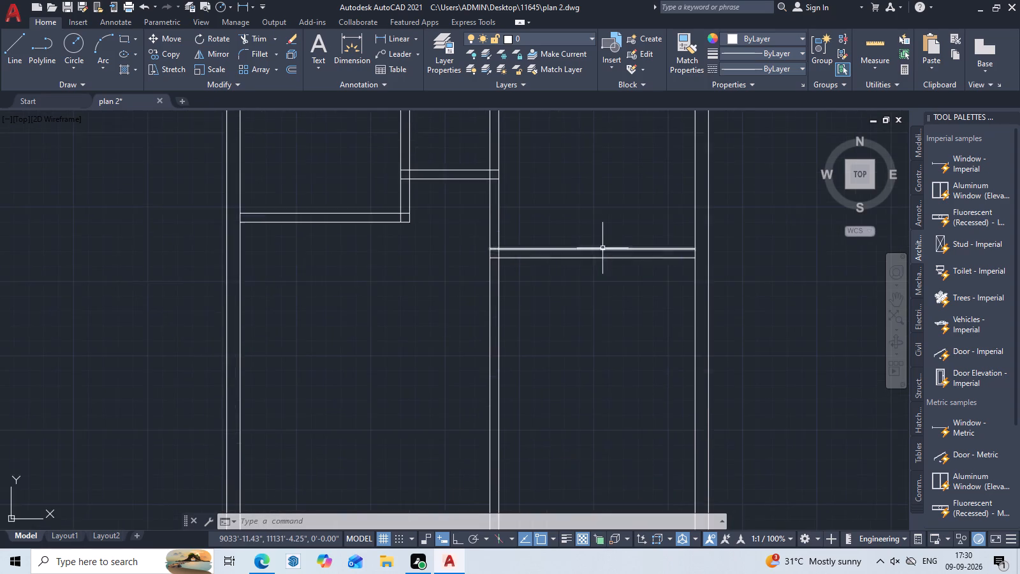
{"action": "scroll", "coordinate": [602, 261], "scroll_direction": "down", "scroll_amount": 1}
{"action": "middle_click_drag", "start_coordinate": [642, 320], "coordinate": [526, 315]}
{"action": "key", "text": "o"}
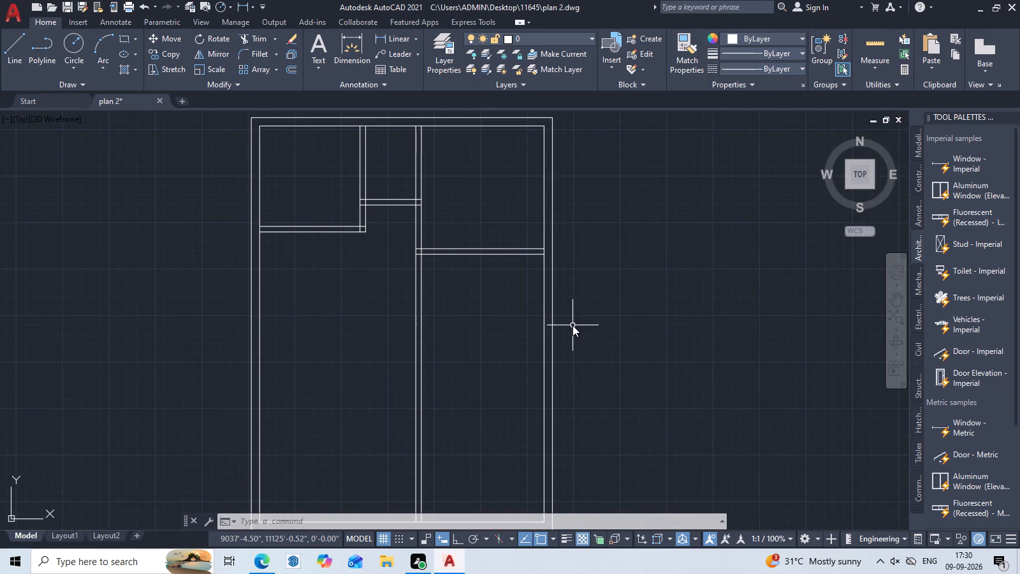
{"action": "key", "text": "space"}
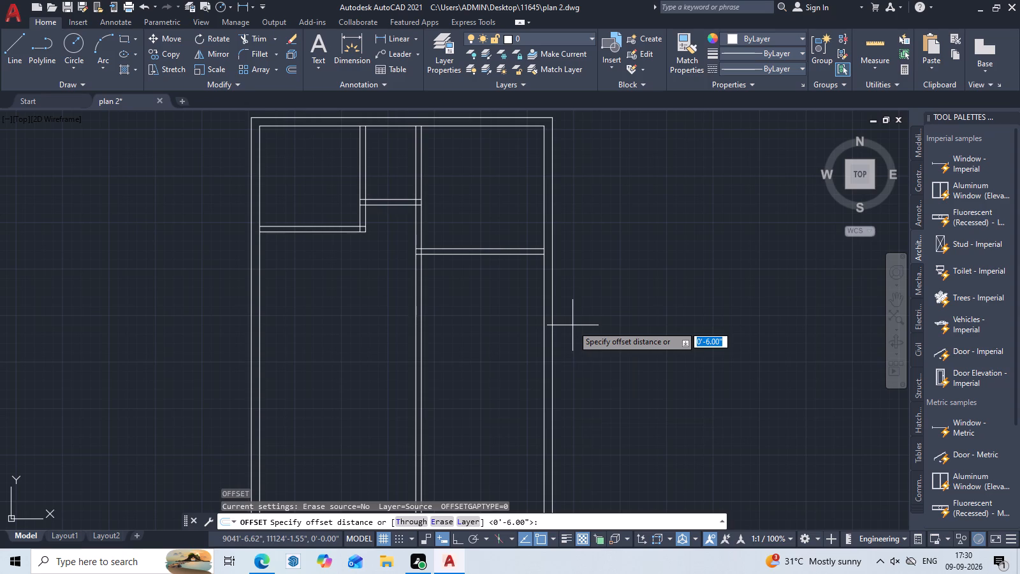
{"action": "key", "text": "7"}
{"action": "key", "text": "apostrophe"}
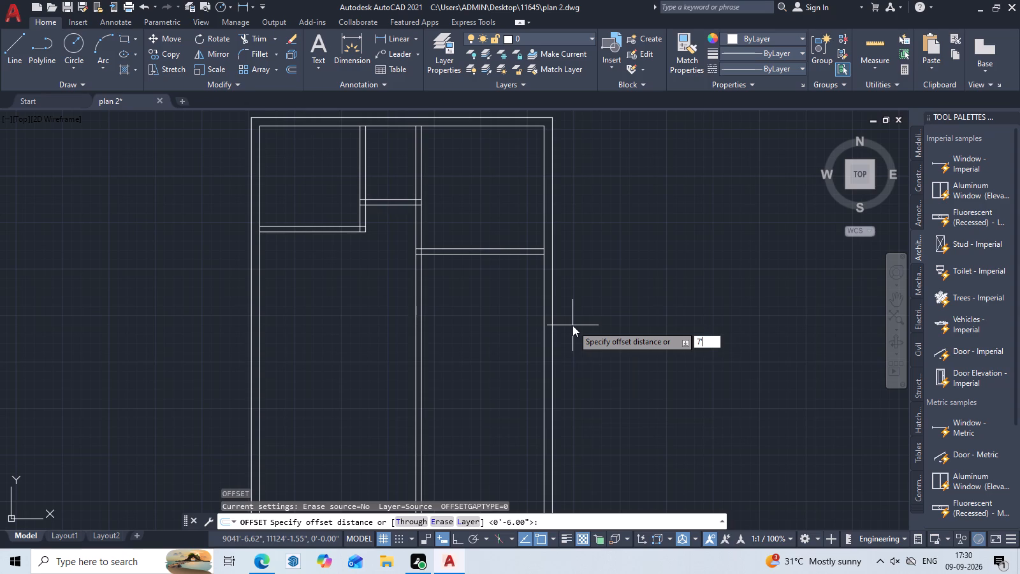
{"action": "key", "text": "space"}
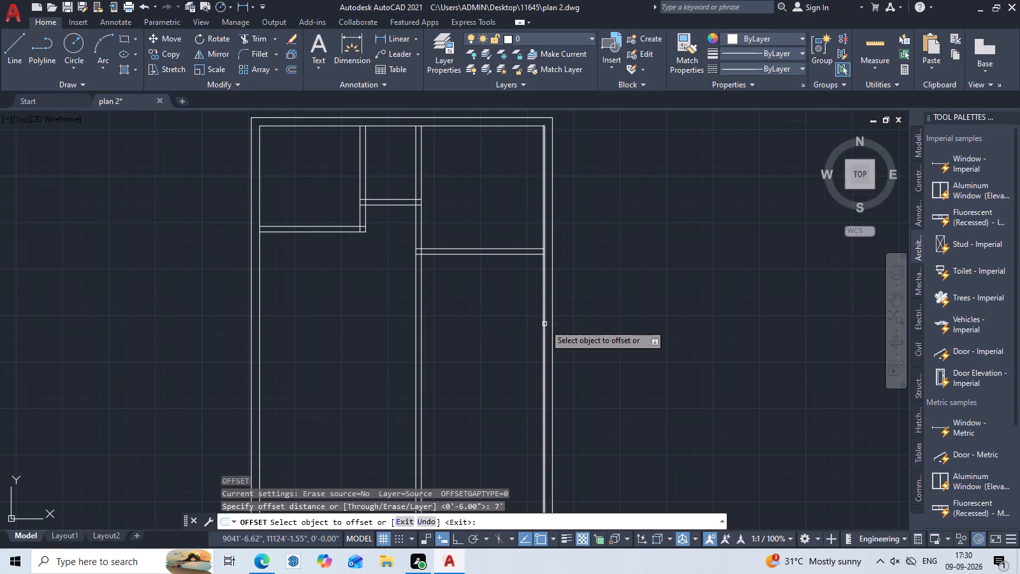
{"action": "left_click", "coordinate": [544, 324]}
{"action": "left_click", "coordinate": [481, 329]}
{"action": "key", "text": "Escape"}
Trim the new vertical partition line above the right room's horizontal partition.
{"action": "type", "text": "TR"}
{"action": "key", "text": "space"}
{"action": "scroll", "coordinate": [469, 250], "scroll_direction": "up", "scroll_amount": 2}
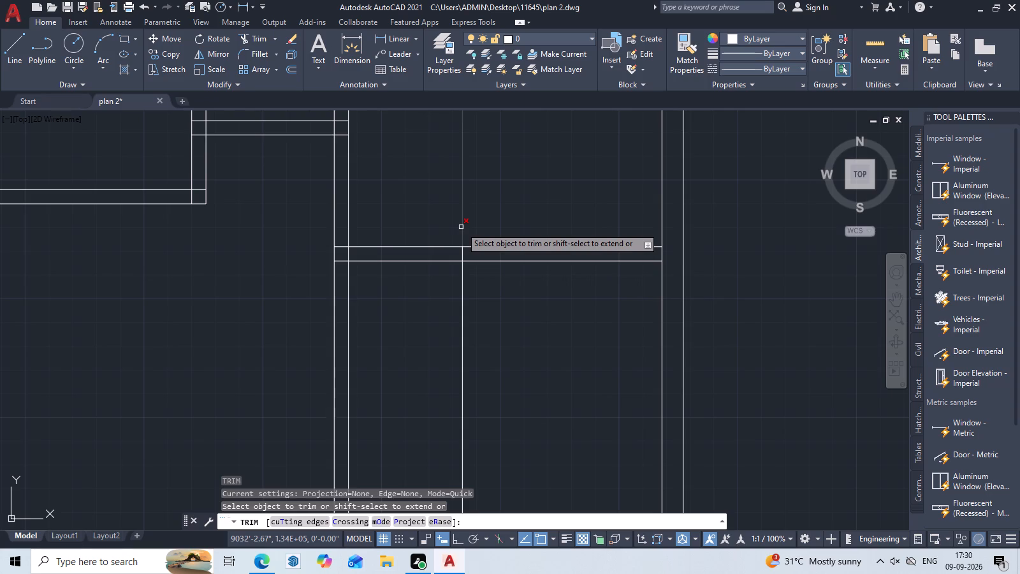
{"action": "left_click", "coordinate": [461, 227]}
{"action": "scroll", "coordinate": [506, 236], "scroll_direction": "down", "scroll_amount": 1}
{"action": "key", "text": "Escape"}
Offset the new vertical partition line below the right room's horizontal partition 4" to the left to give it thickness.
{"action": "type", "text": "O"}
{"action": "key", "text": "space"}
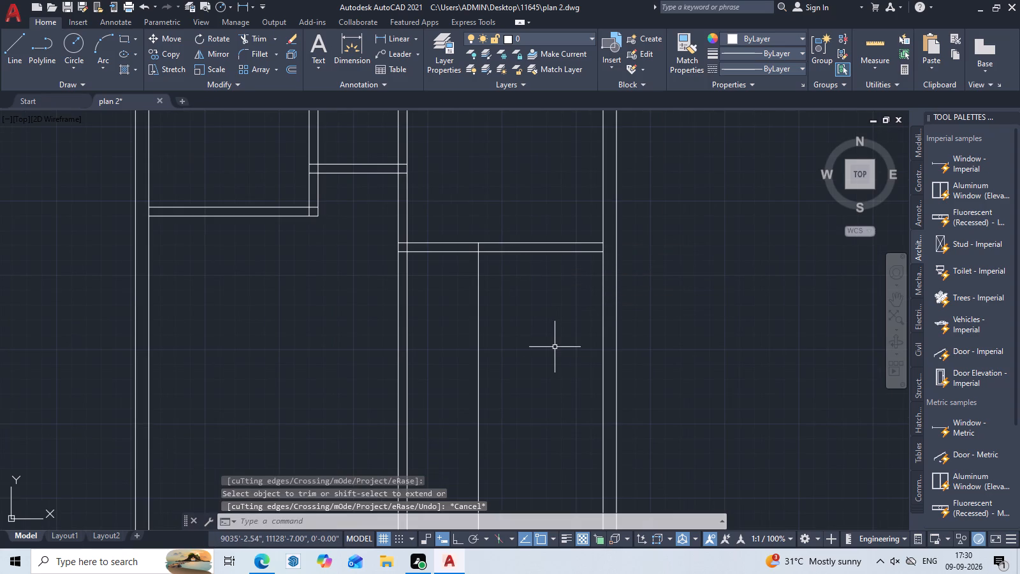
{"action": "key", "text": "4"}
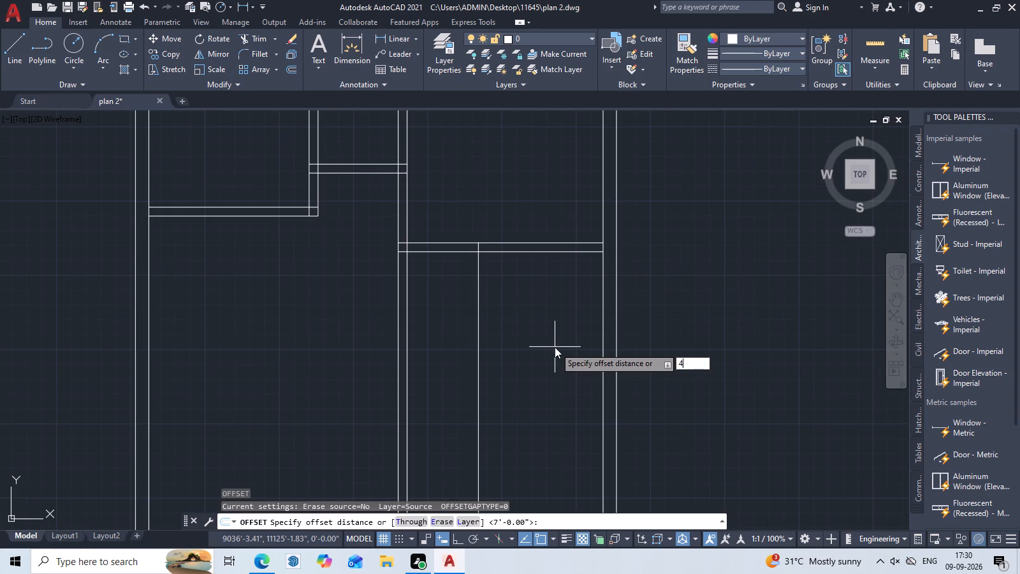
{"action": "key", "text": "space"}
{"action": "left_click", "coordinate": [476, 302]}
{"action": "left_click", "coordinate": [477, 300]}
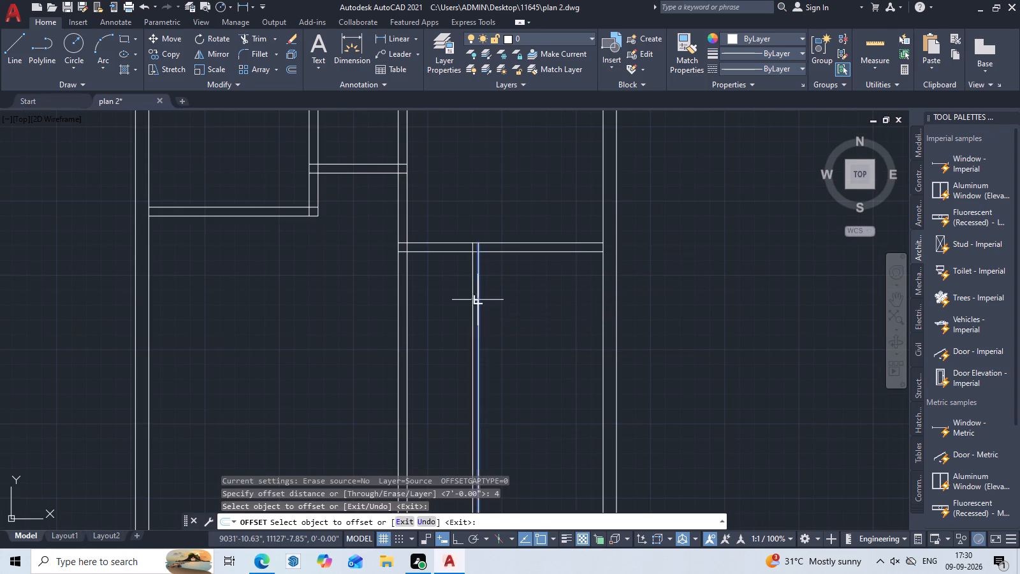
{"action": "left_click", "coordinate": [439, 310]}
{"action": "key", "text": "Escape"}
Offset the lower line of the right room's horizontal partition 5'6" downward to place a second horizontal partition line.
{"action": "scroll", "coordinate": [525, 317], "scroll_direction": "down", "scroll_amount": 1}
{"action": "middle_click_drag", "start_coordinate": [560, 339], "coordinate": [534, 348]}
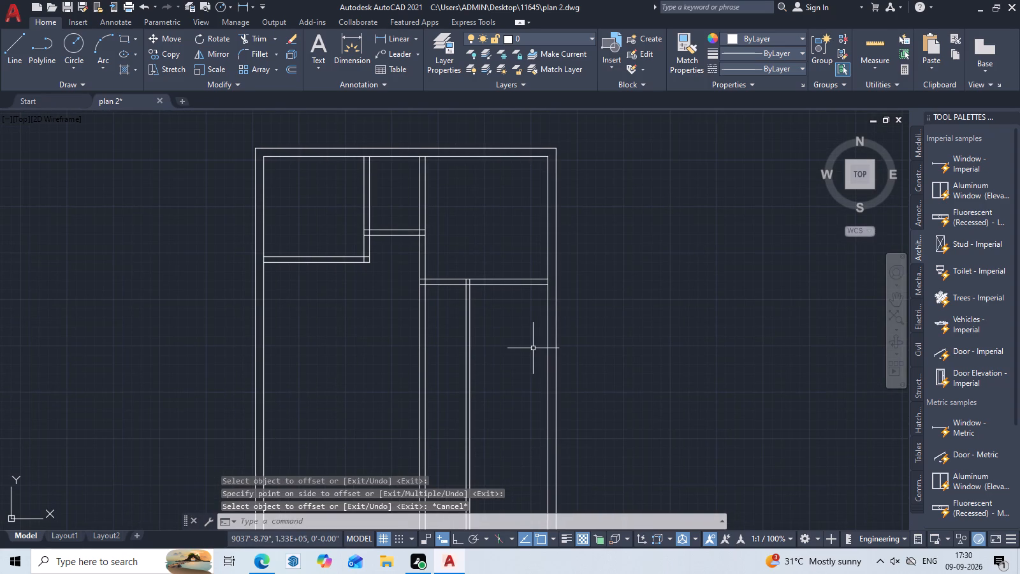
{"action": "type", "text": "O"}
{"action": "key", "text": "space"}
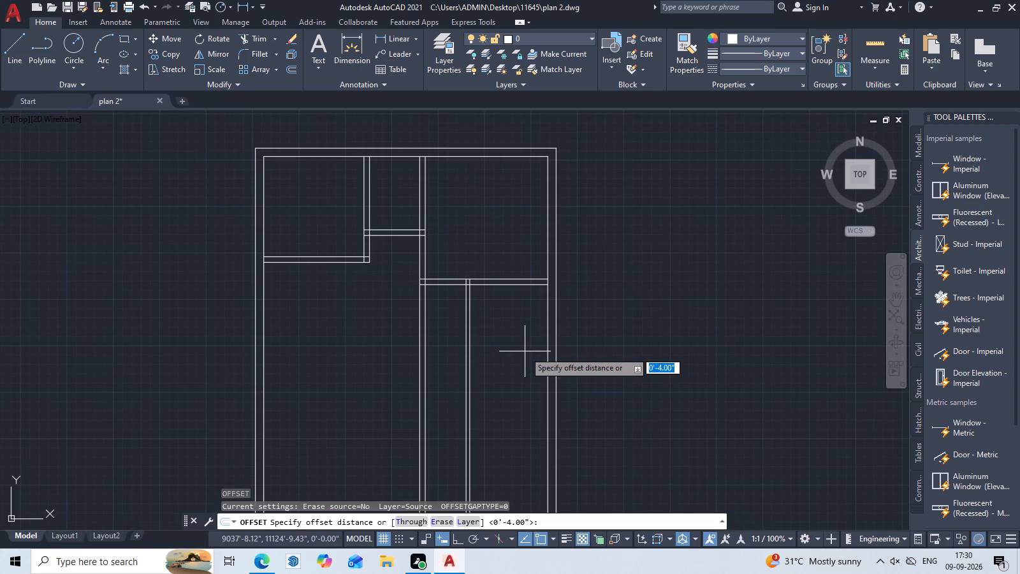
{"action": "key", "text": "5"}
{"action": "key", "text": "semicolon"}
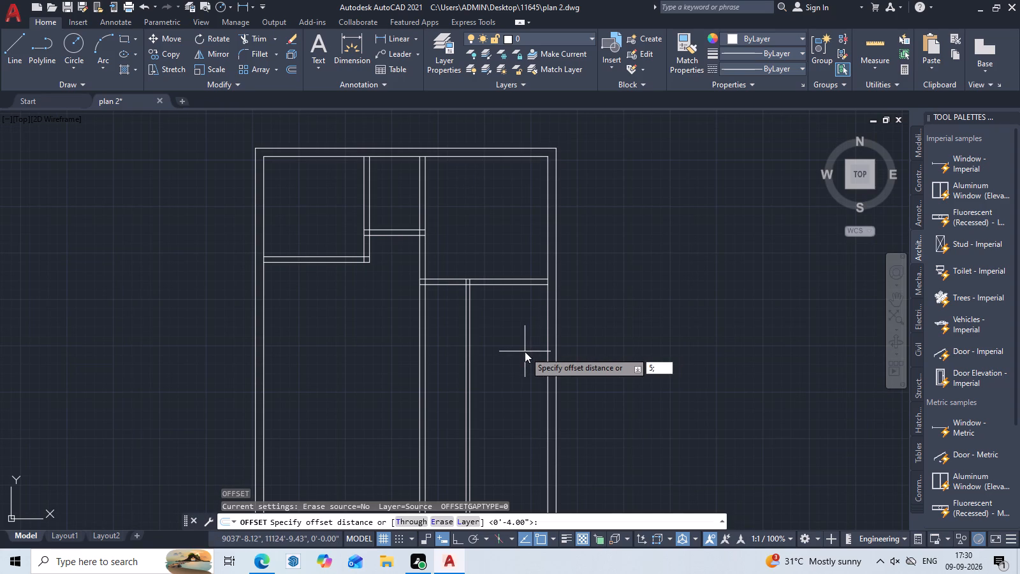
{"action": "key", "text": "BackSpace"}
{"action": "key", "text": "apostrophe"}
{"action": "key", "text": "6"}
{"action": "key", "text": "shift+quotedbl"}
{"action": "key", "text": "Return"}
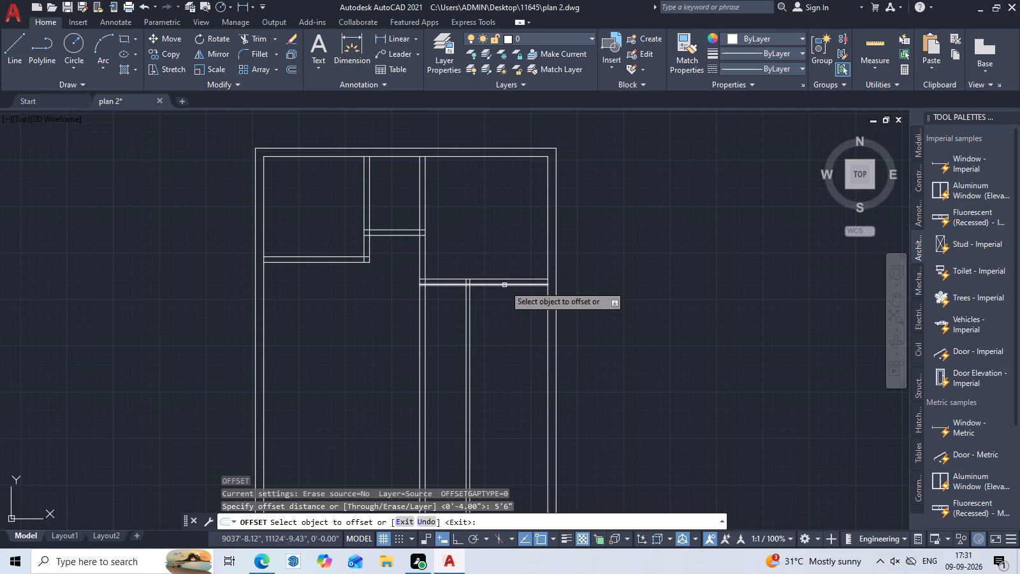
{"action": "double_click", "coordinate": [504, 285]}
{"action": "left_click", "coordinate": [518, 404]}
{"action": "key", "text": "Escape"}
Offset the second horizontal partition line 6" downward to give it thickness.
{"action": "type", "text": "O"}
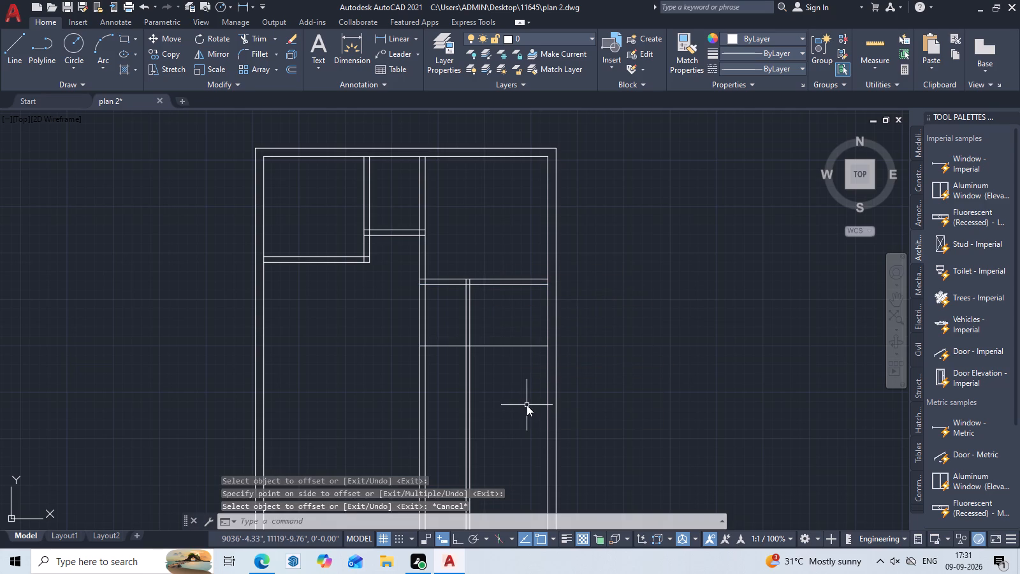
{"action": "key", "text": "space"}
{"action": "type", "text": "6"}
{"action": "key", "text": "space"}
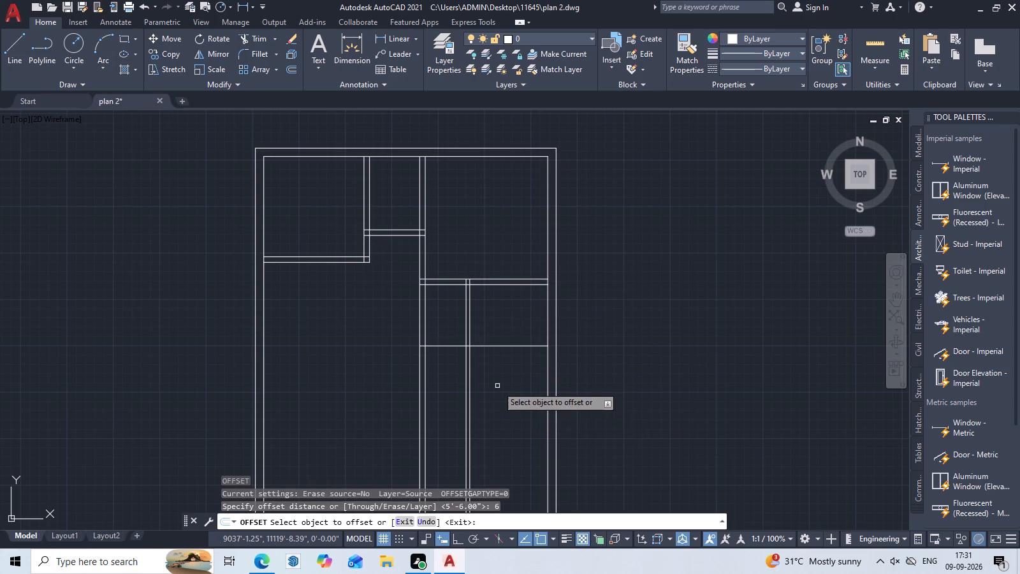
{"action": "scroll", "coordinate": [485, 372], "scroll_direction": "up", "scroll_amount": 1}
{"action": "left_click", "coordinate": [495, 332]}
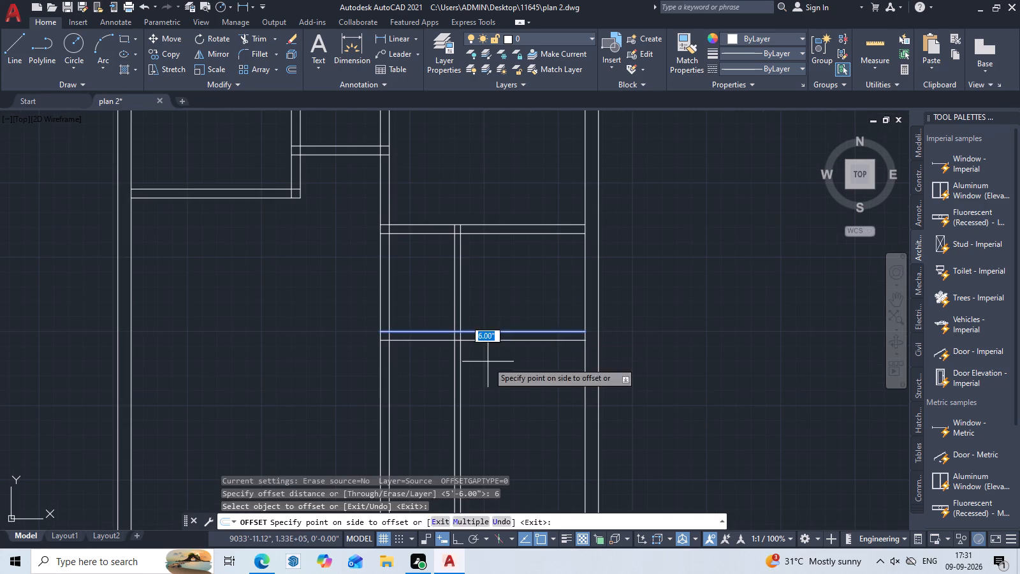
{"action": "left_click", "coordinate": [488, 362]}
{"action": "key", "text": "Escape"}
Measure the width and height of the large open room below the upper-left room and the strip beside it.
{"action": "middle_click", "coordinate": [528, 386]}
{"action": "scroll", "coordinate": [528, 386], "scroll_direction": "down", "scroll_amount": 1}
{"action": "middle_click_drag", "start_coordinate": [528, 390], "coordinate": [484, 390]}
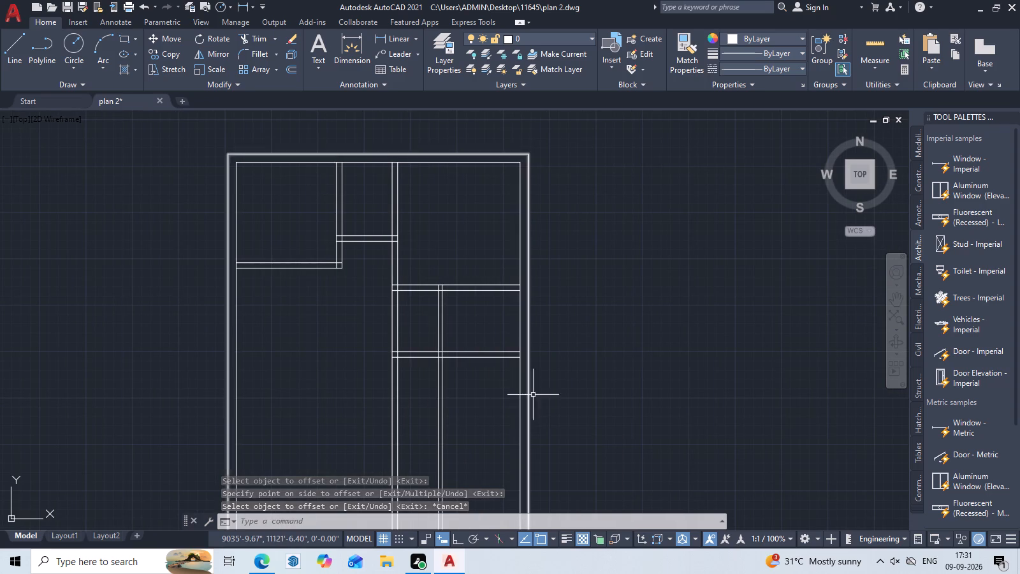
{"action": "scroll", "coordinate": [409, 325], "scroll_direction": "up", "scroll_amount": 1}
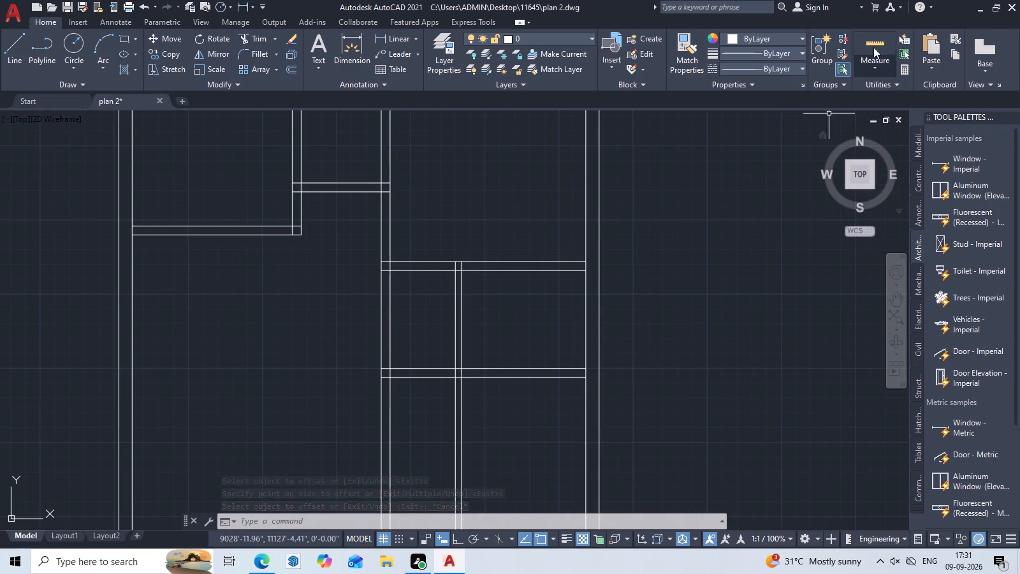
{"action": "left_click", "coordinate": [871, 39]}
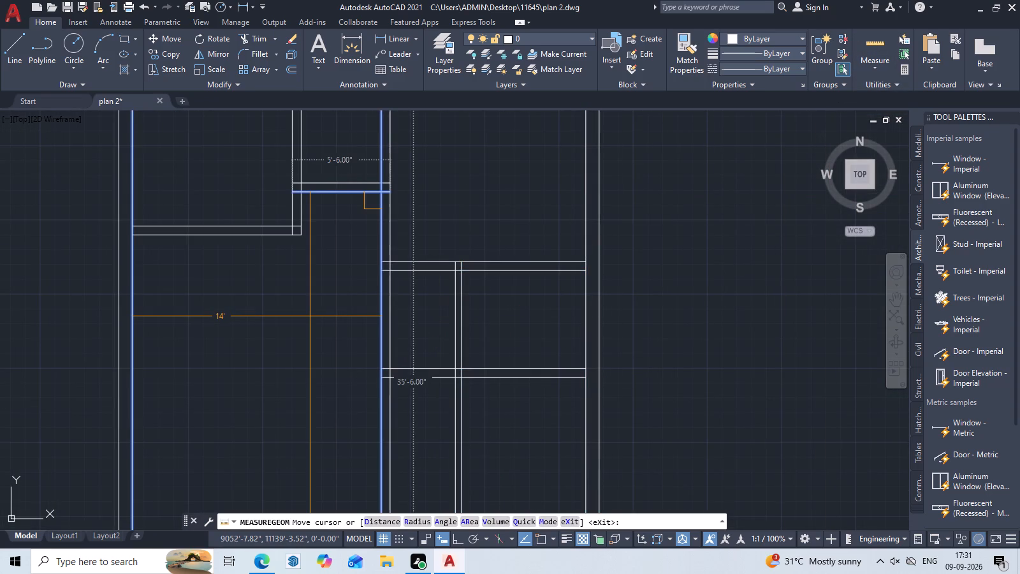
{"action": "key", "text": "Escape"}
{"action": "scroll", "coordinate": [414, 342], "scroll_direction": "down", "scroll_amount": 1}
{"action": "middle_click_drag", "start_coordinate": [420, 349], "coordinate": [465, 378]}
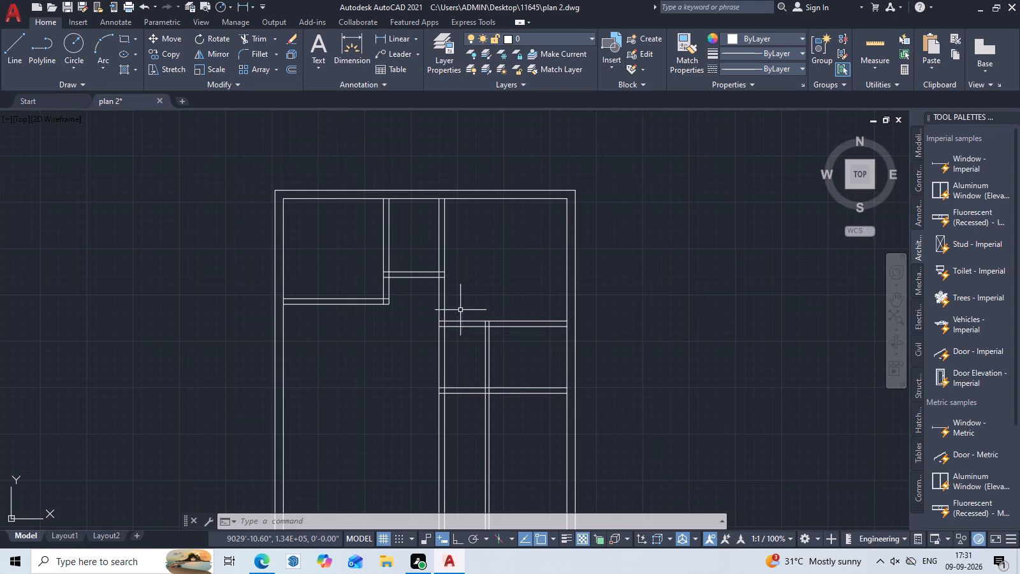
{"action": "middle_click", "coordinate": [488, 239]}
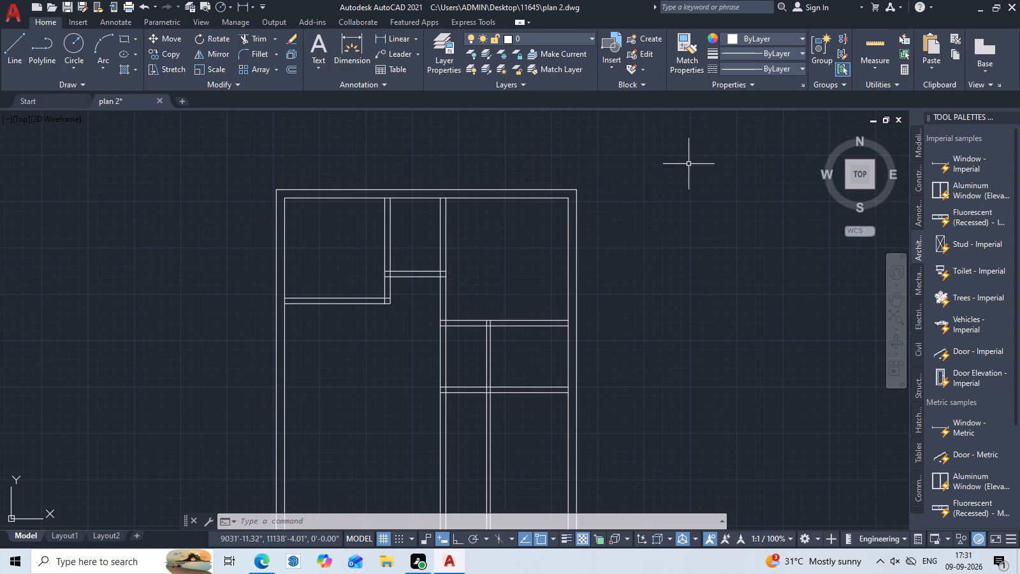
{"action": "middle_click_drag", "start_coordinate": [353, 300], "coordinate": [414, 172]}
{"action": "scroll", "coordinate": [461, 217], "scroll_direction": "up", "scroll_amount": 2}
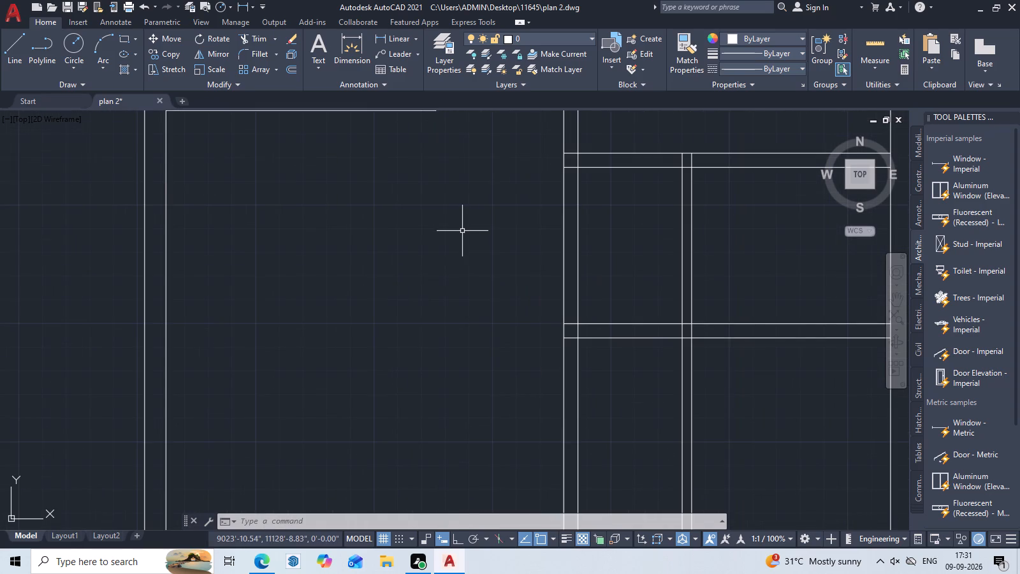
{"action": "key", "text": "Escape"}
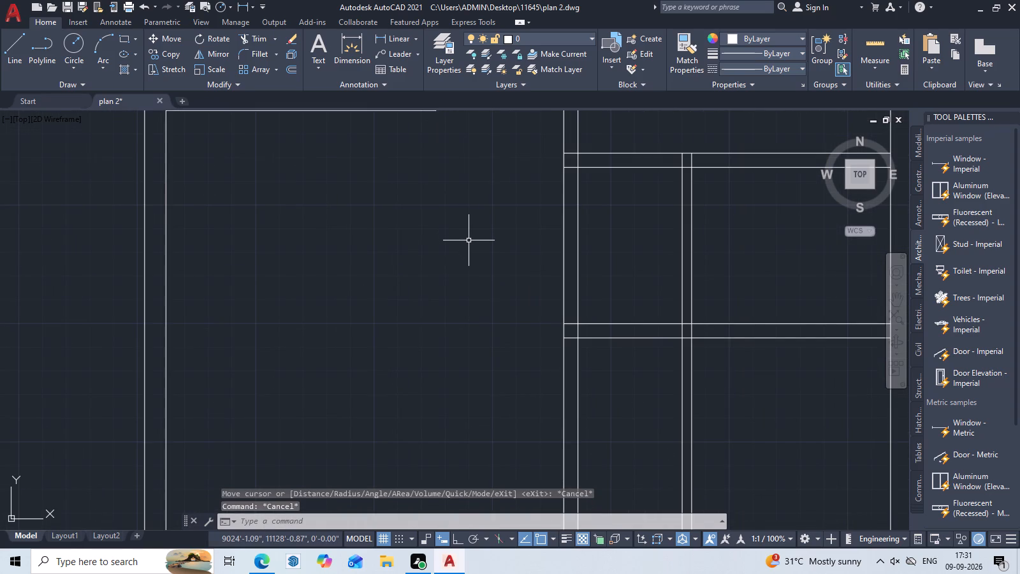
{"action": "scroll", "coordinate": [641, 281], "scroll_direction": "down", "scroll_amount": 3}
{"action": "middle_click_drag", "start_coordinate": [650, 335], "coordinate": [623, 265]}
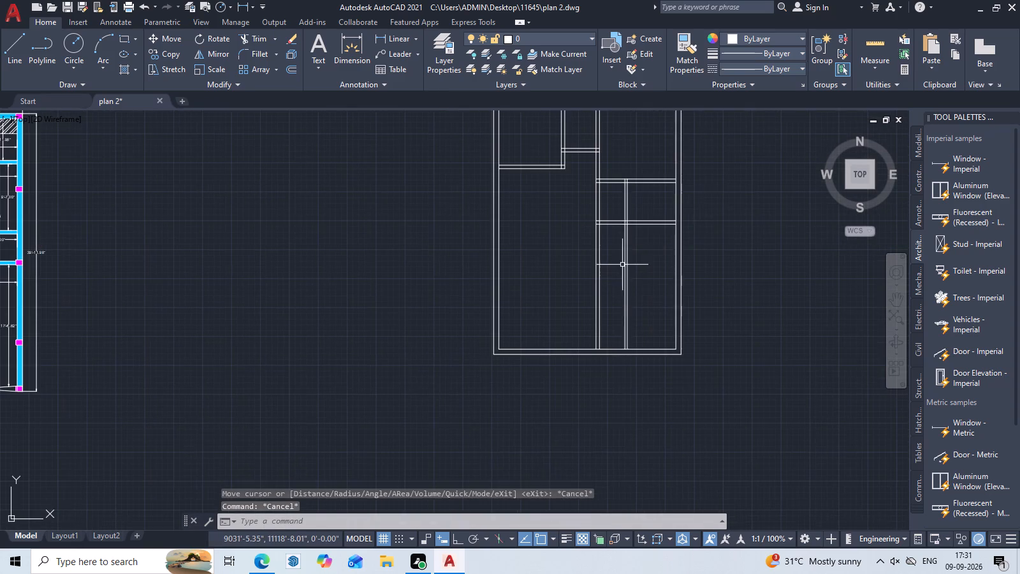
{"action": "left_click", "coordinate": [866, 42]}
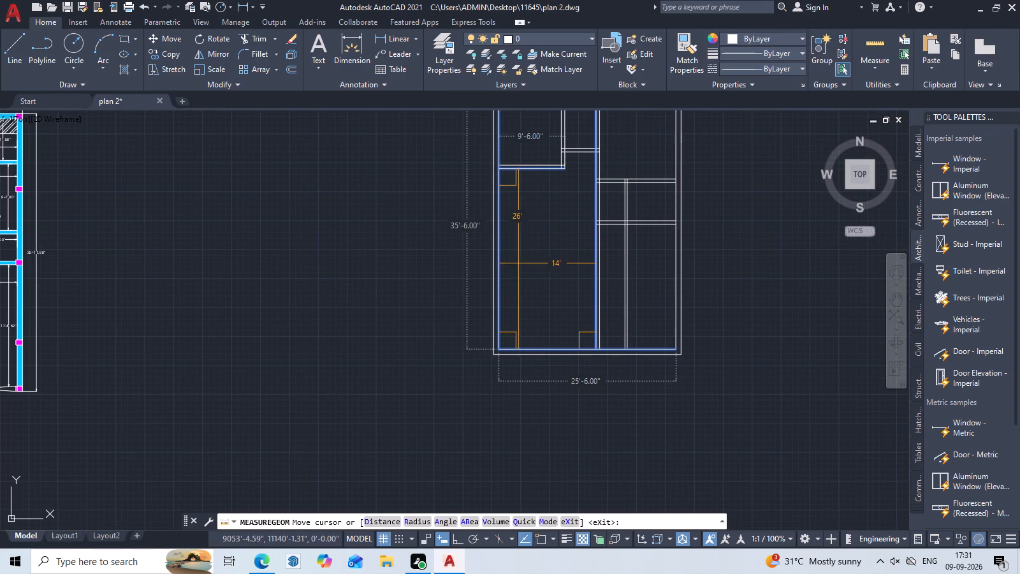
{"action": "scroll", "coordinate": [524, 273], "scroll_direction": "up", "scroll_amount": 3}
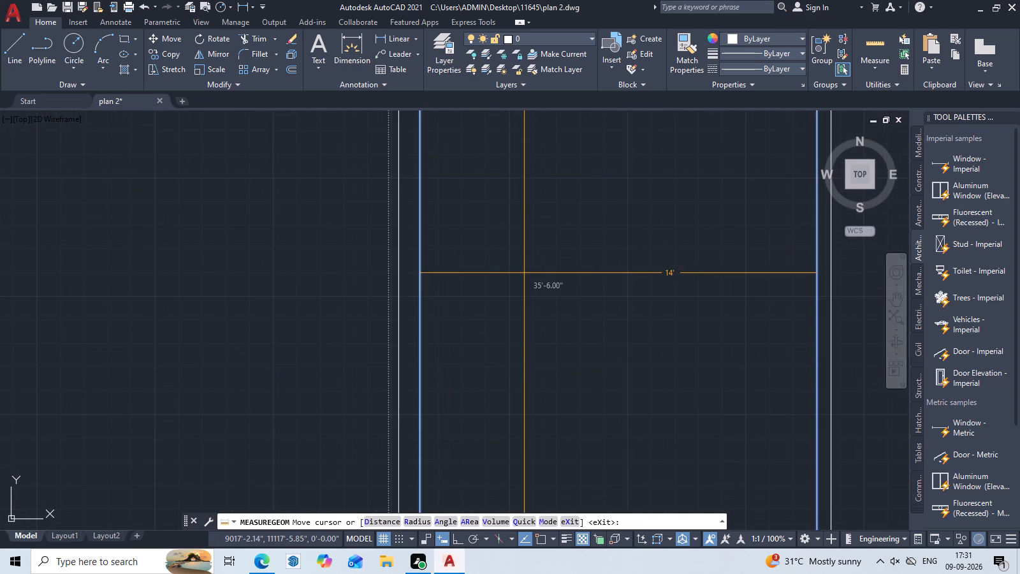
{"action": "key", "text": "Escape"}
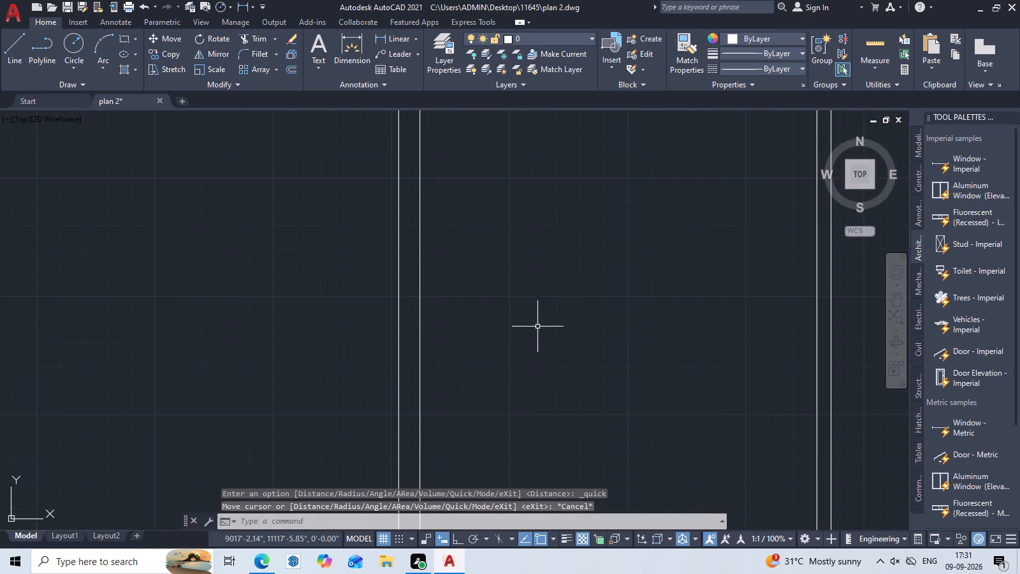
{"action": "scroll", "coordinate": [599, 276], "scroll_direction": "down", "scroll_amount": 2}
{"action": "middle_click_drag", "start_coordinate": [603, 276], "coordinate": [504, 323]}
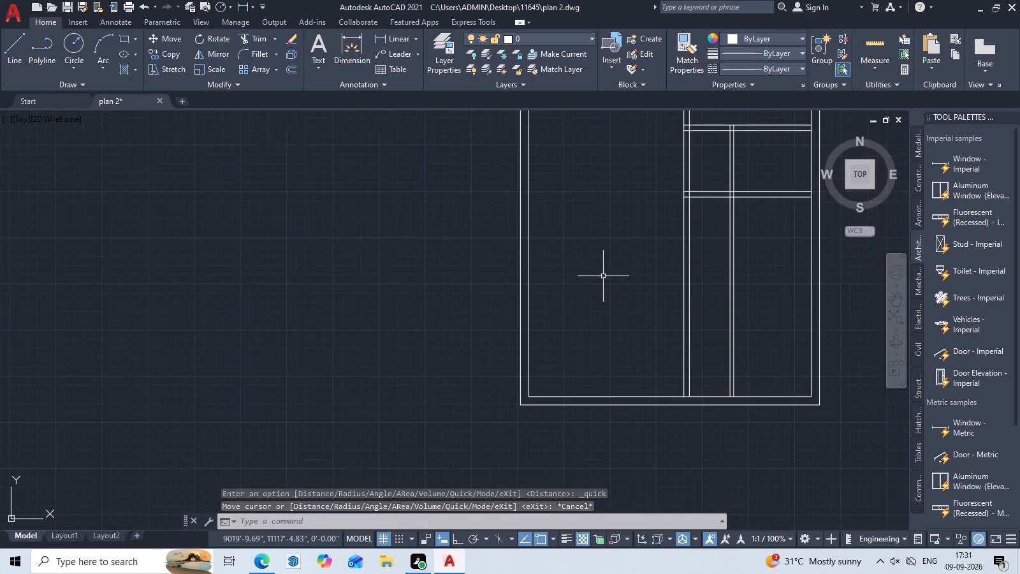
{"action": "middle_click_drag", "start_coordinate": [504, 323], "coordinate": [423, 375]}
{"action": "left_click", "coordinate": [883, 52]}
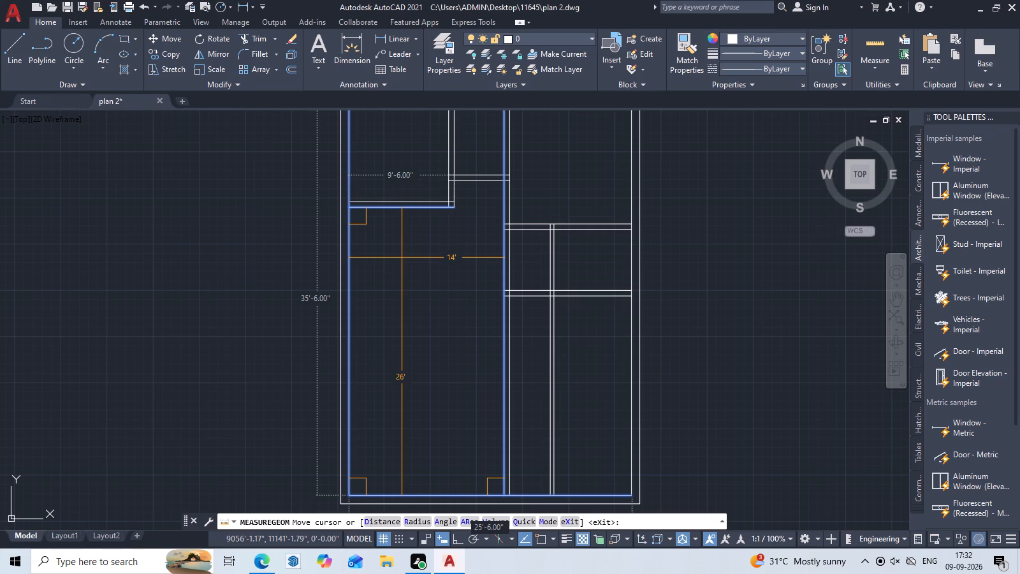
{"action": "key", "text": "Escape"}
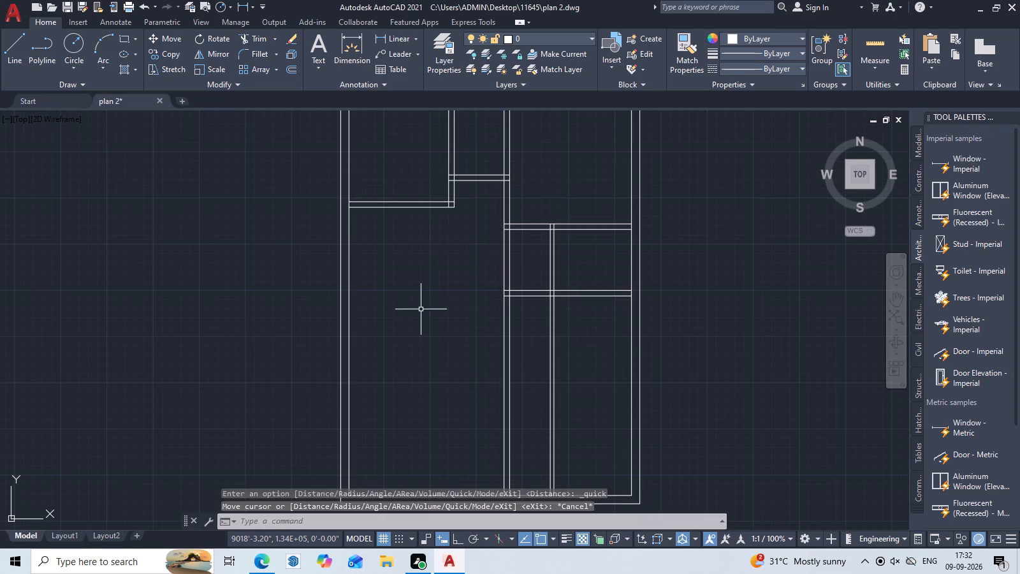
{"action": "scroll", "coordinate": [412, 281], "scroll_direction": "up", "scroll_amount": 3}
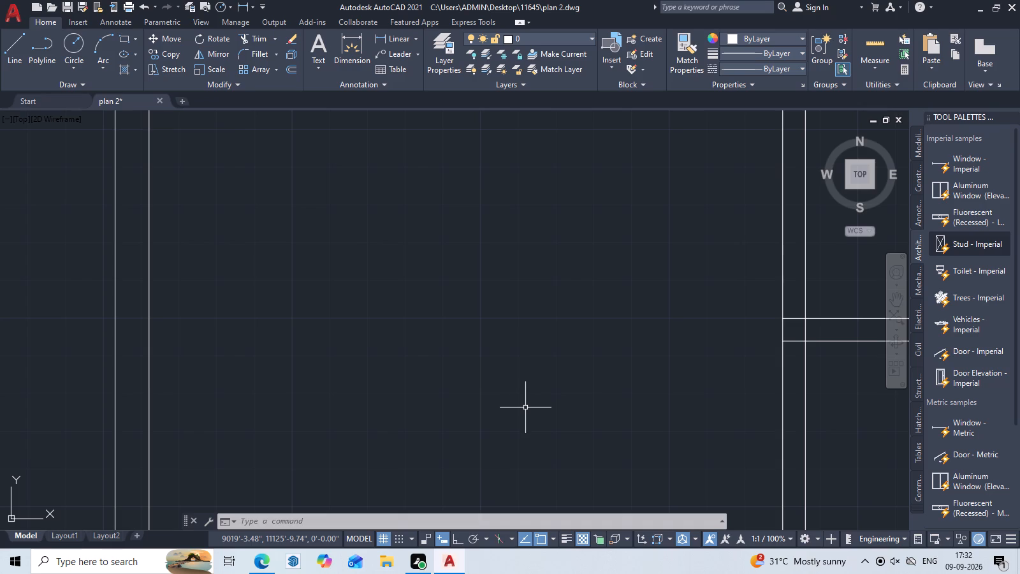
{"action": "scroll", "coordinate": [524, 395], "scroll_direction": "down", "scroll_amount": 2}
{"action": "middle_click_drag", "start_coordinate": [524, 393], "coordinate": [439, 395]}
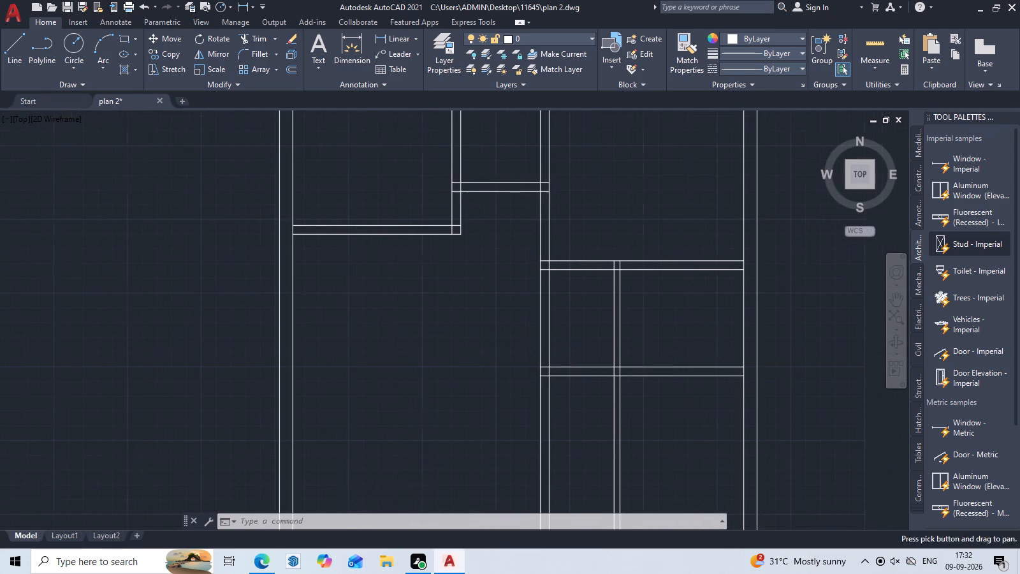
{"action": "scroll", "coordinate": [558, 341], "scroll_direction": "up", "scroll_amount": 1}
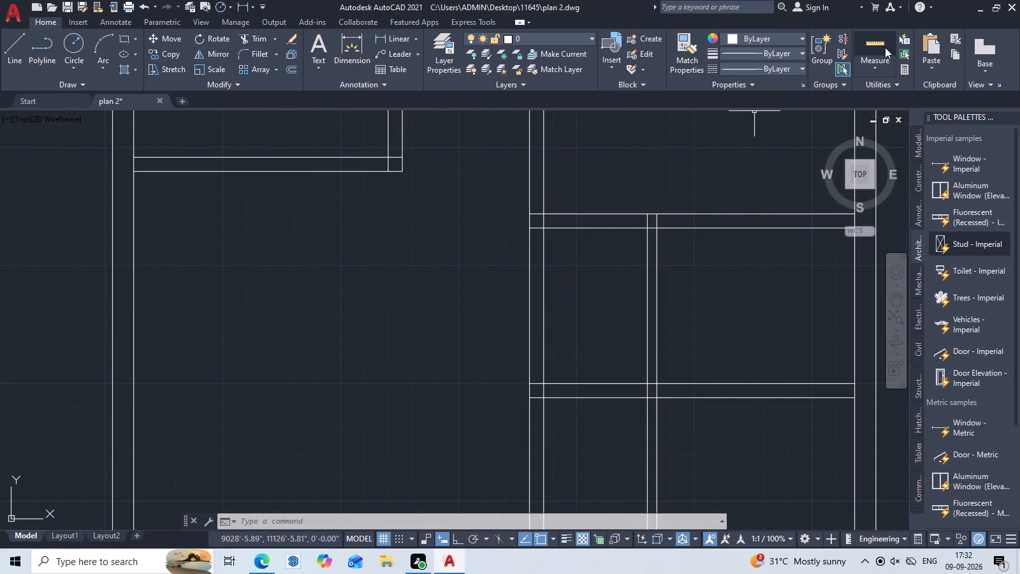
{"action": "left_click", "coordinate": [885, 47]}
{"action": "key", "text": "Escape"}
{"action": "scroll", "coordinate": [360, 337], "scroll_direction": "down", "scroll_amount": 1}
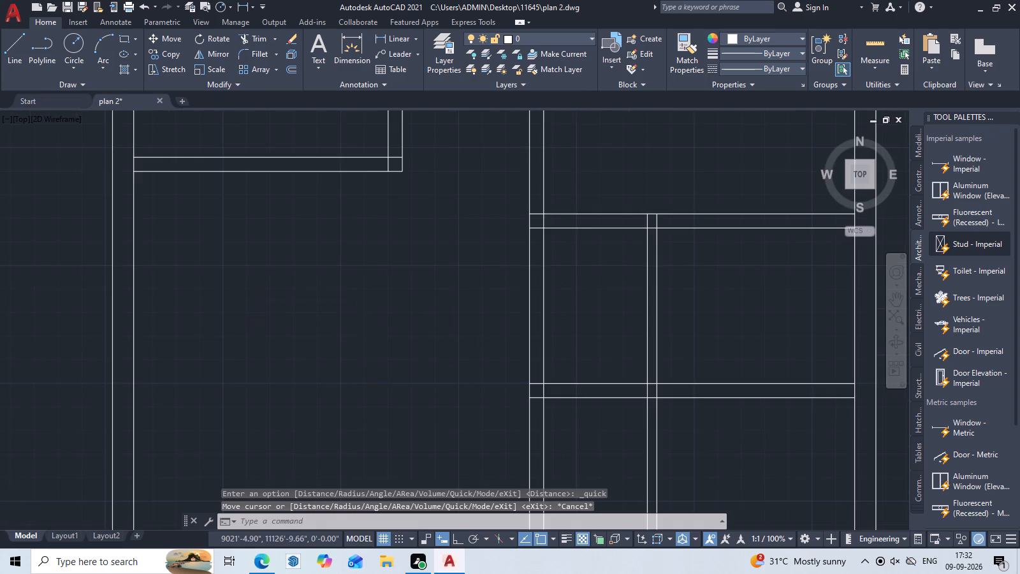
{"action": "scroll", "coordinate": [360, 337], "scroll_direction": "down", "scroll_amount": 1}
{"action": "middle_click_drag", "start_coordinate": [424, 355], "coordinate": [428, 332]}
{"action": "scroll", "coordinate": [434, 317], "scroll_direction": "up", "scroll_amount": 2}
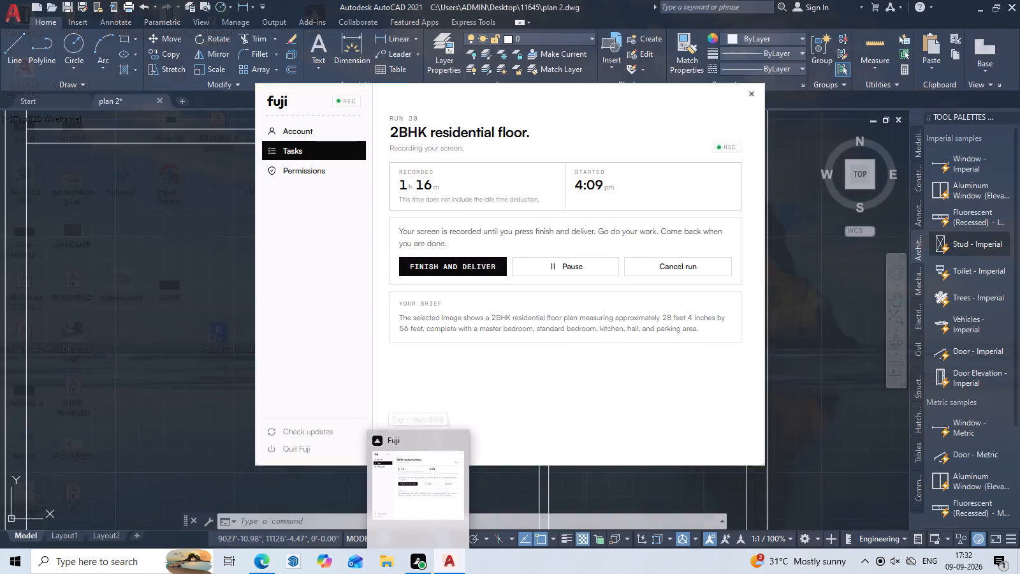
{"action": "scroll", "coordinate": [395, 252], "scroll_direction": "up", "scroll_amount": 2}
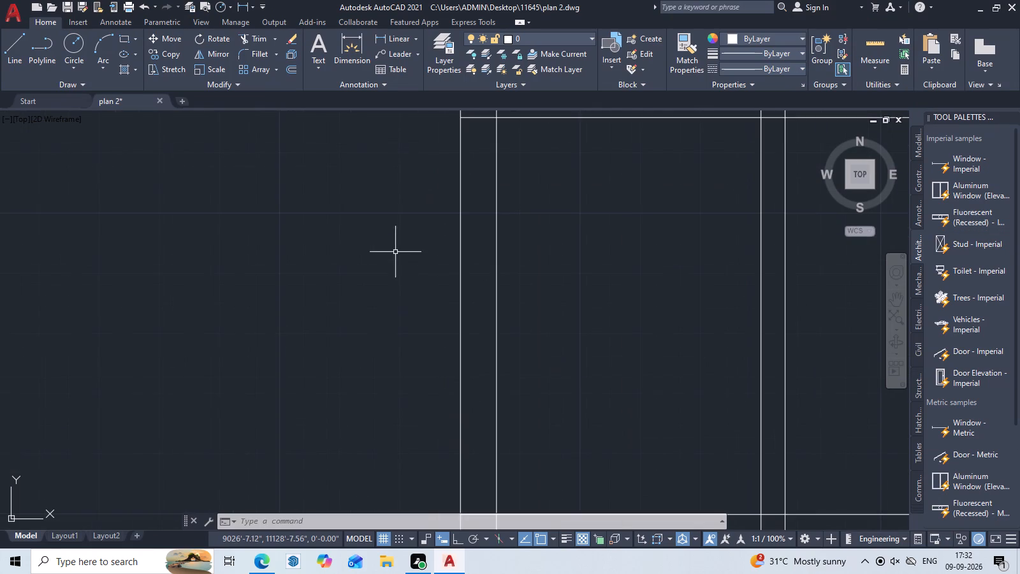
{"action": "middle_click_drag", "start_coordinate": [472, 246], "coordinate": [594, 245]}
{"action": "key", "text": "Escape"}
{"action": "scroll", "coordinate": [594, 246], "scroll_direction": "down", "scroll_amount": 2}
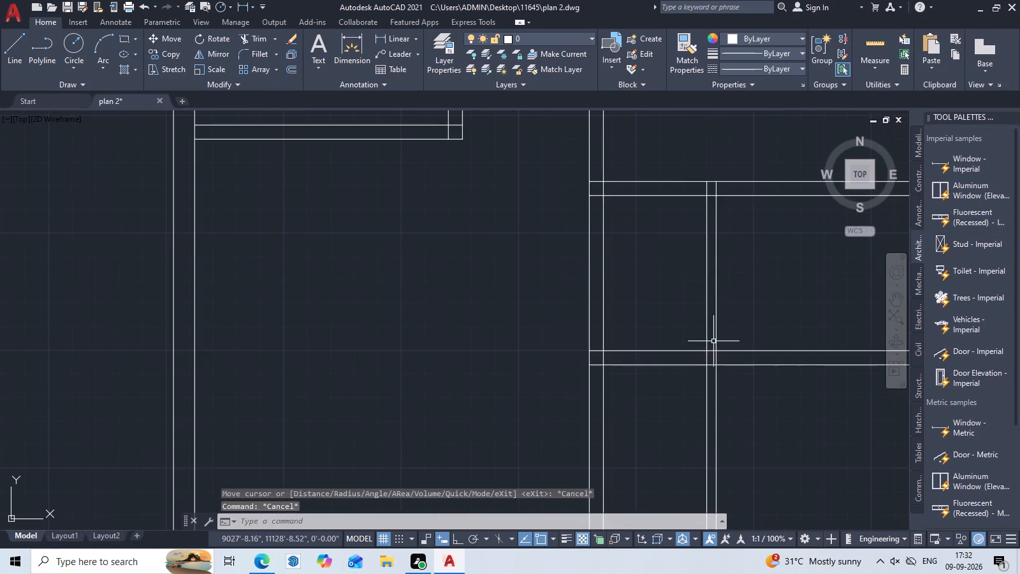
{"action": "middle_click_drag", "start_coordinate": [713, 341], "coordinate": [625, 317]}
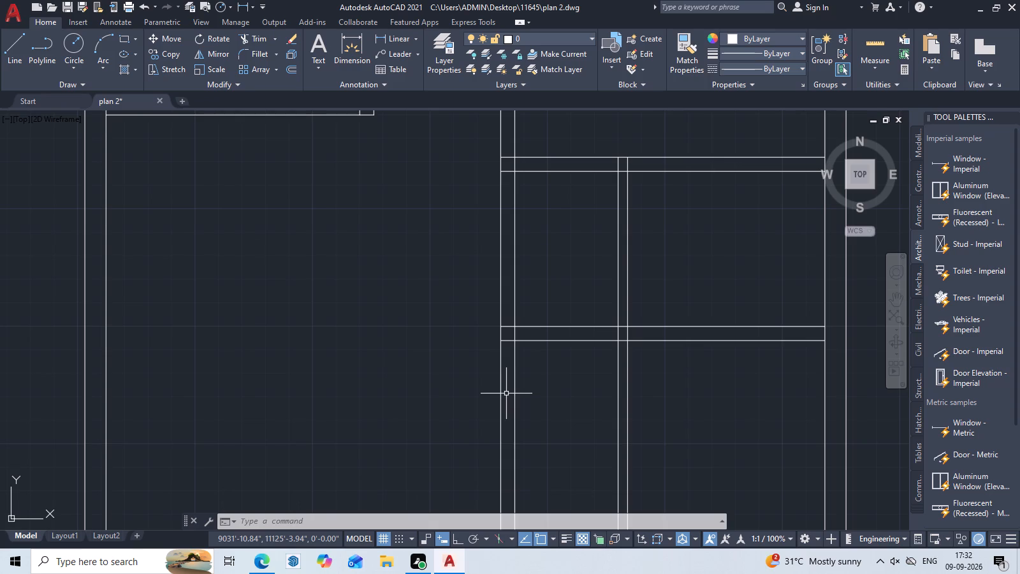
Delete the left line of the long central vertical partition.
{"action": "scroll", "coordinate": [533, 280], "scroll_direction": "down", "scroll_amount": 2}
{"action": "middle_click_drag", "start_coordinate": [621, 324], "coordinate": [677, 377]}
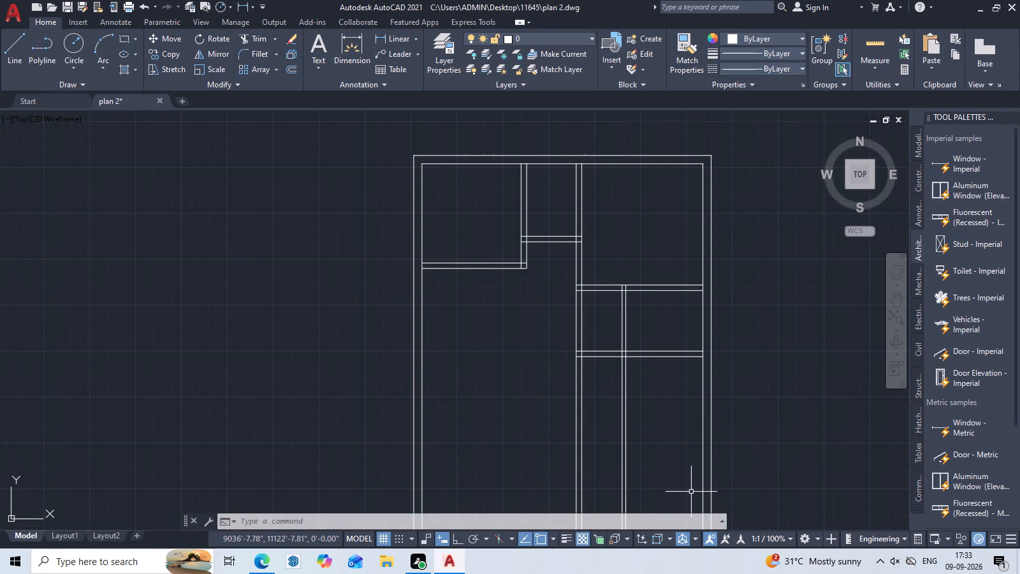
{"action": "scroll", "coordinate": [613, 335], "scroll_direction": "down", "scroll_amount": 2}
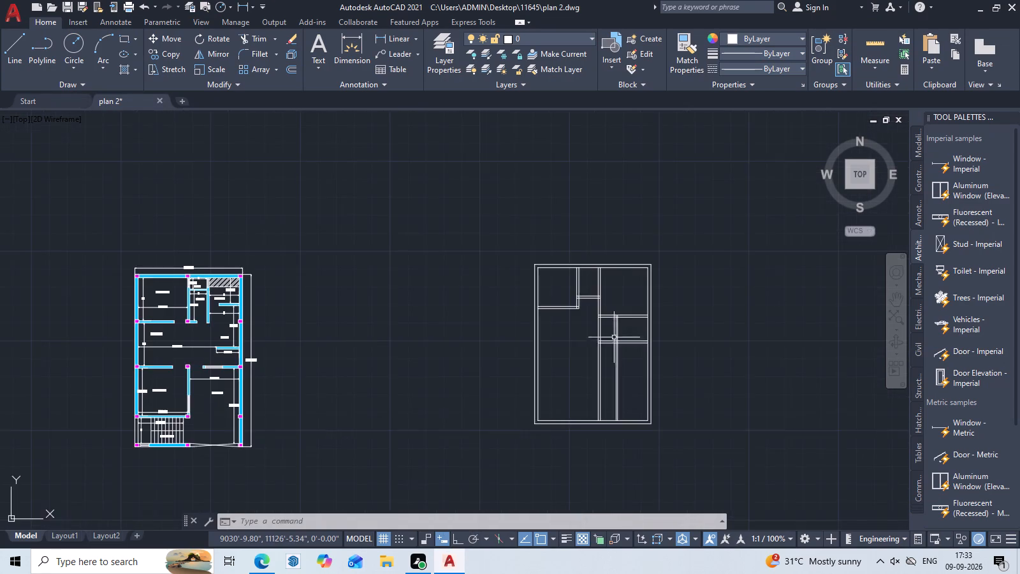
{"action": "middle_click_drag", "start_coordinate": [615, 342], "coordinate": [495, 329]}
{"action": "scroll", "coordinate": [480, 317], "scroll_direction": "up", "scroll_amount": 3}
{"action": "middle_click_drag", "start_coordinate": [516, 313], "coordinate": [628, 295]}
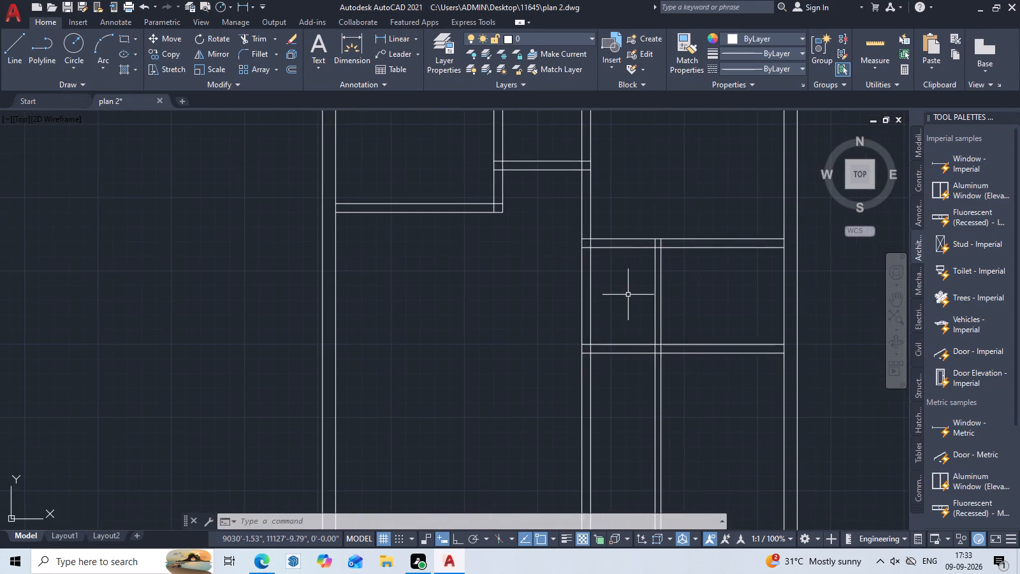
{"action": "scroll", "coordinate": [628, 295], "scroll_direction": "up", "scroll_amount": 2}
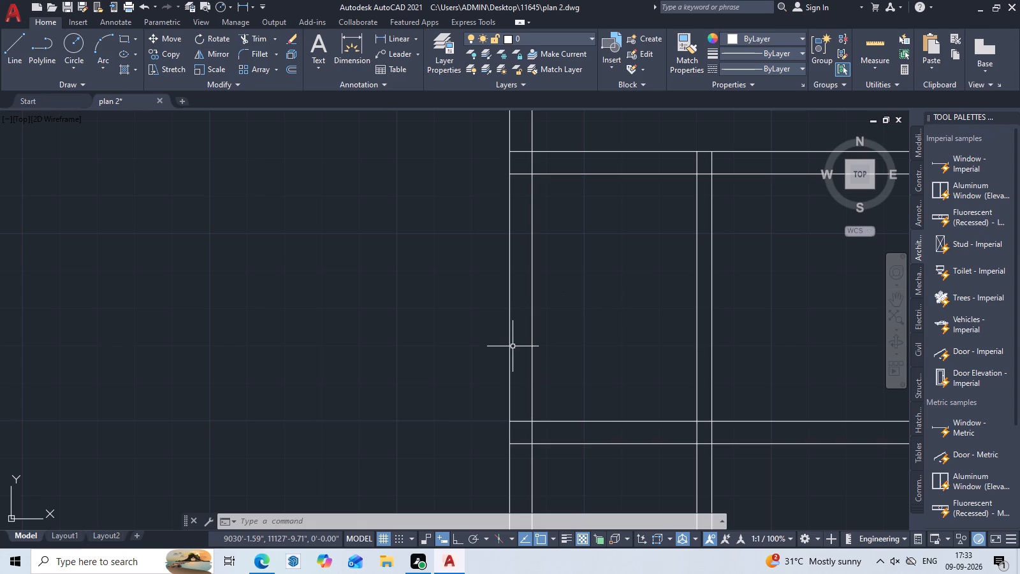
{"action": "left_click", "coordinate": [511, 390]}
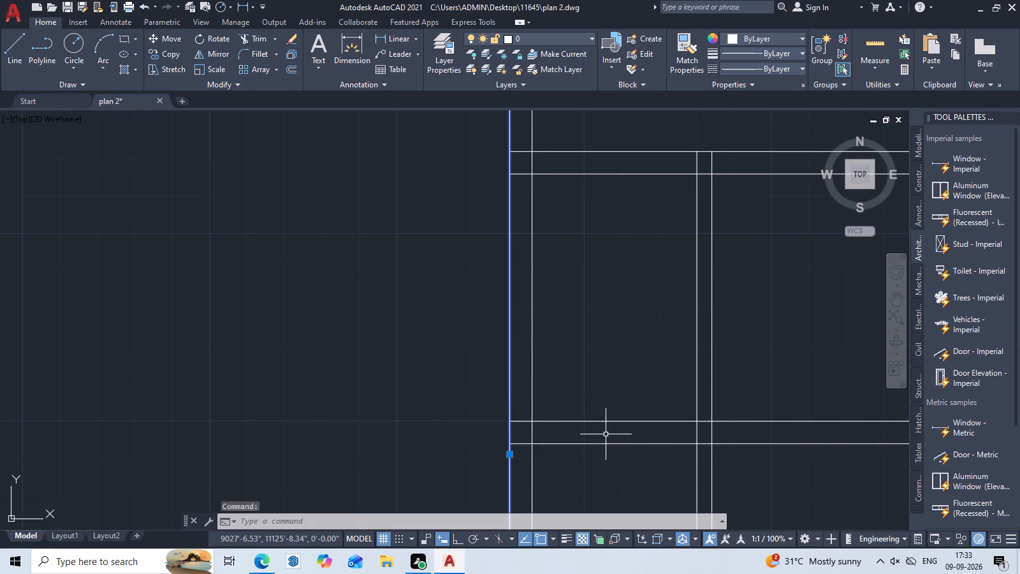
{"action": "key", "text": "Delete"}
{"action": "scroll", "coordinate": [530, 357], "scroll_direction": "down", "scroll_amount": 2}
{"action": "middle_click_drag", "start_coordinate": [558, 420], "coordinate": [540, 526]}
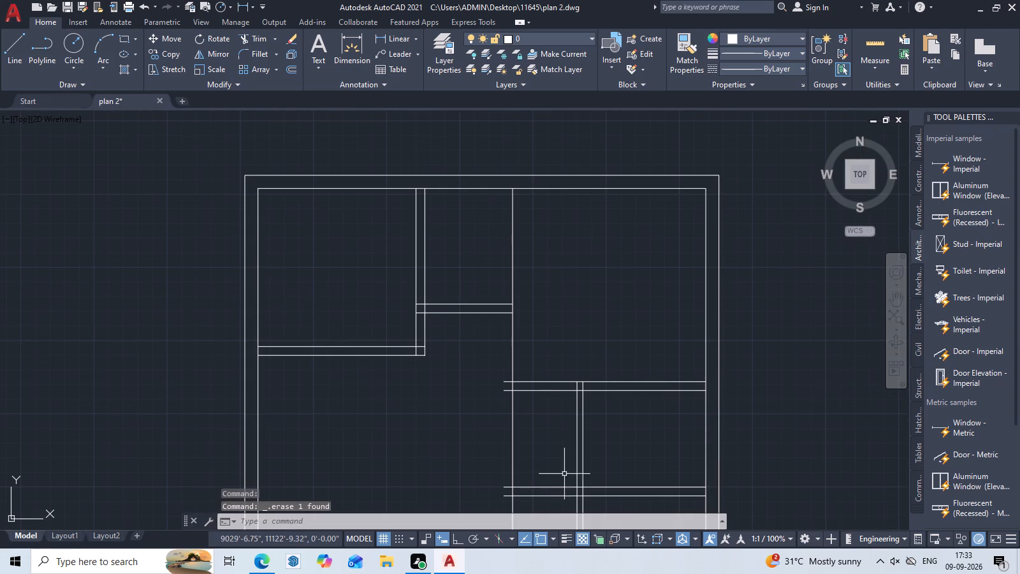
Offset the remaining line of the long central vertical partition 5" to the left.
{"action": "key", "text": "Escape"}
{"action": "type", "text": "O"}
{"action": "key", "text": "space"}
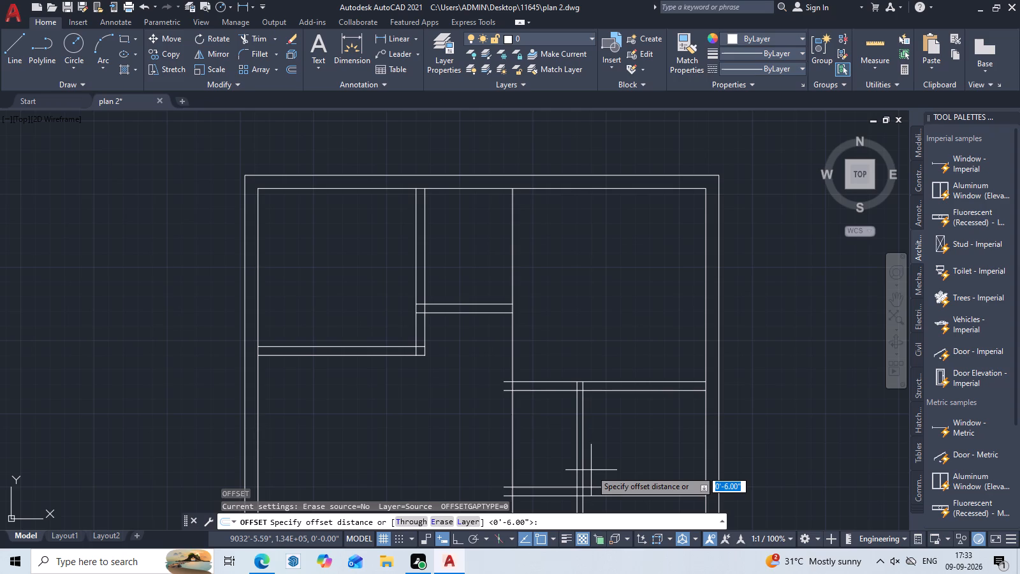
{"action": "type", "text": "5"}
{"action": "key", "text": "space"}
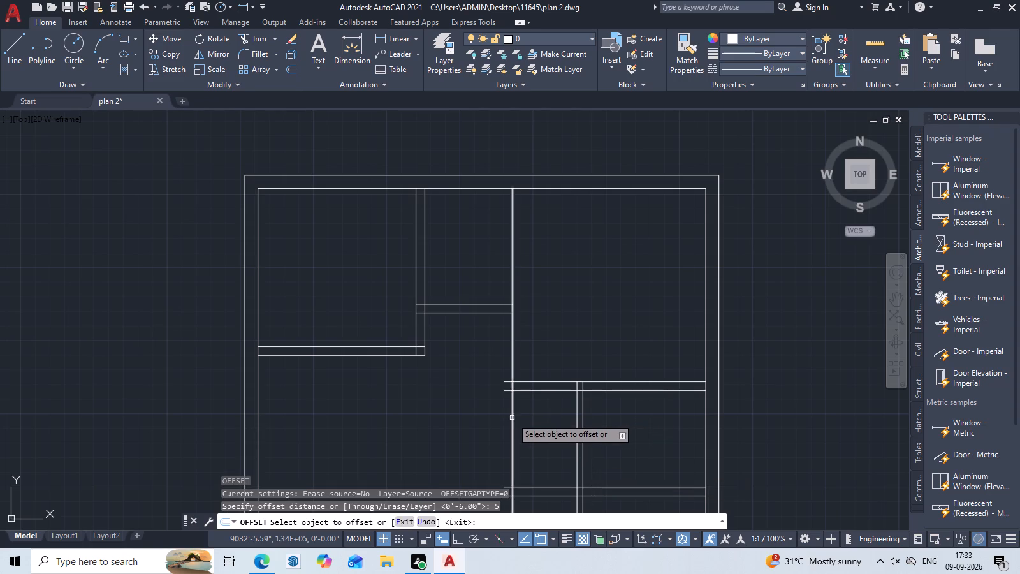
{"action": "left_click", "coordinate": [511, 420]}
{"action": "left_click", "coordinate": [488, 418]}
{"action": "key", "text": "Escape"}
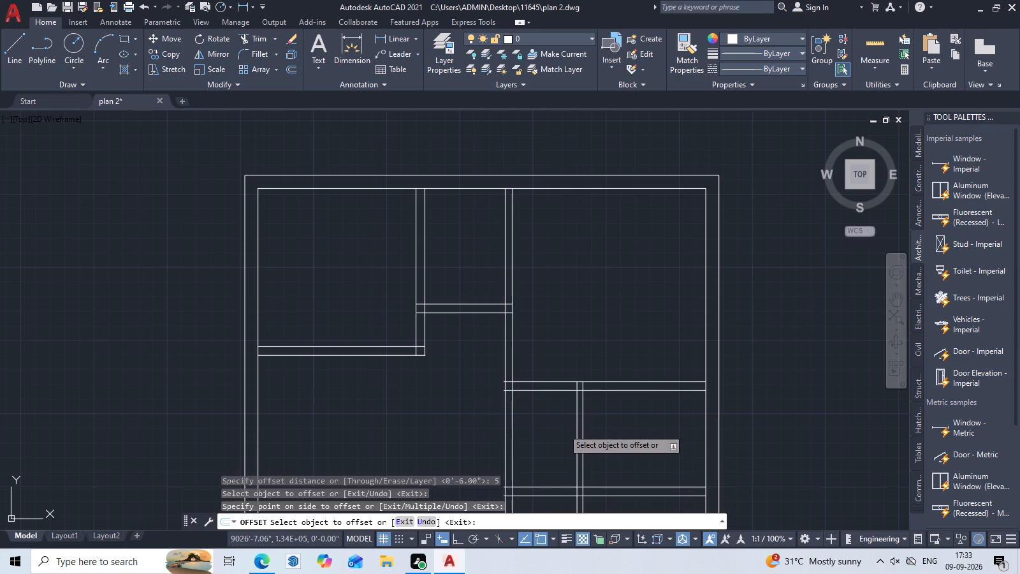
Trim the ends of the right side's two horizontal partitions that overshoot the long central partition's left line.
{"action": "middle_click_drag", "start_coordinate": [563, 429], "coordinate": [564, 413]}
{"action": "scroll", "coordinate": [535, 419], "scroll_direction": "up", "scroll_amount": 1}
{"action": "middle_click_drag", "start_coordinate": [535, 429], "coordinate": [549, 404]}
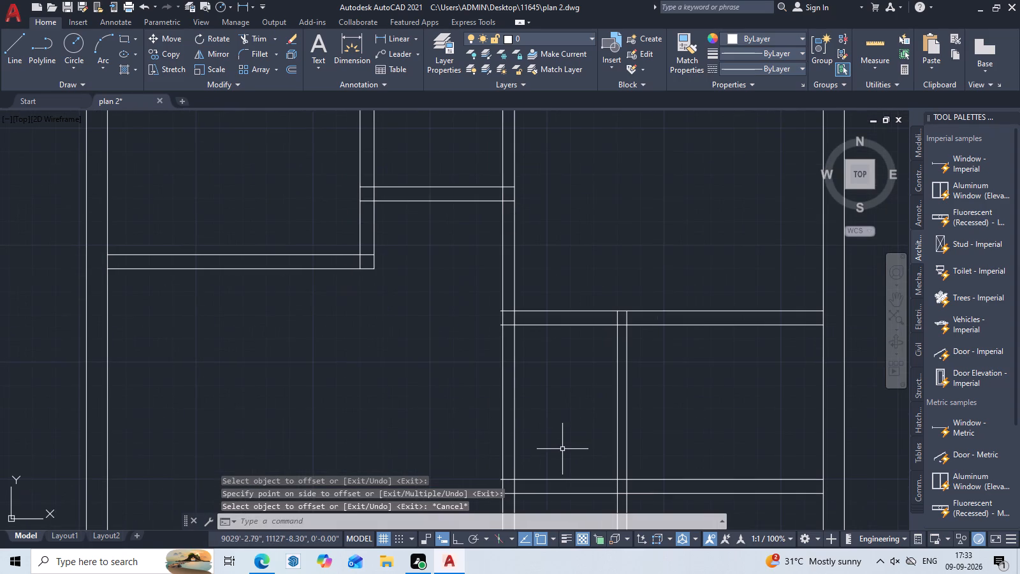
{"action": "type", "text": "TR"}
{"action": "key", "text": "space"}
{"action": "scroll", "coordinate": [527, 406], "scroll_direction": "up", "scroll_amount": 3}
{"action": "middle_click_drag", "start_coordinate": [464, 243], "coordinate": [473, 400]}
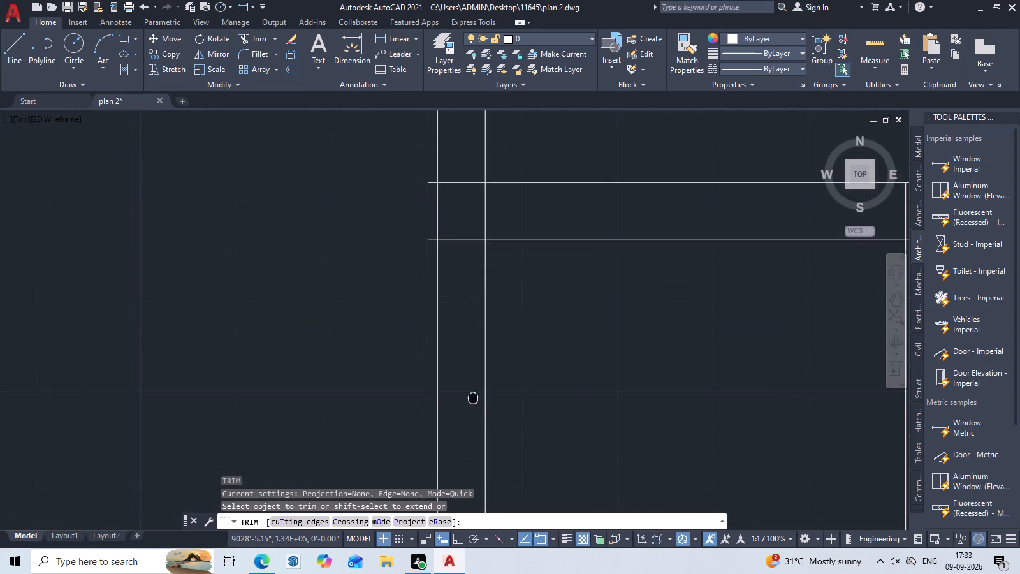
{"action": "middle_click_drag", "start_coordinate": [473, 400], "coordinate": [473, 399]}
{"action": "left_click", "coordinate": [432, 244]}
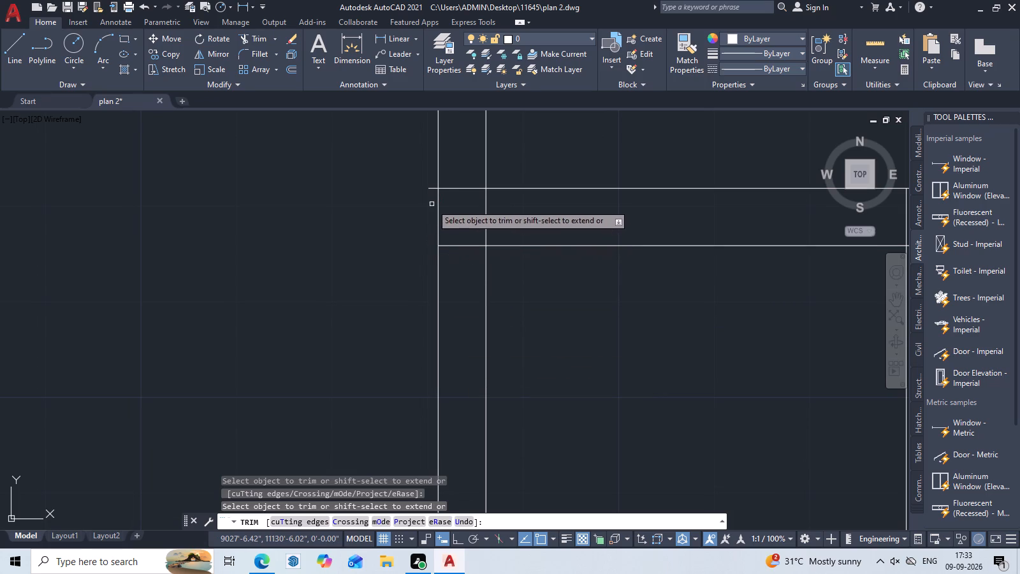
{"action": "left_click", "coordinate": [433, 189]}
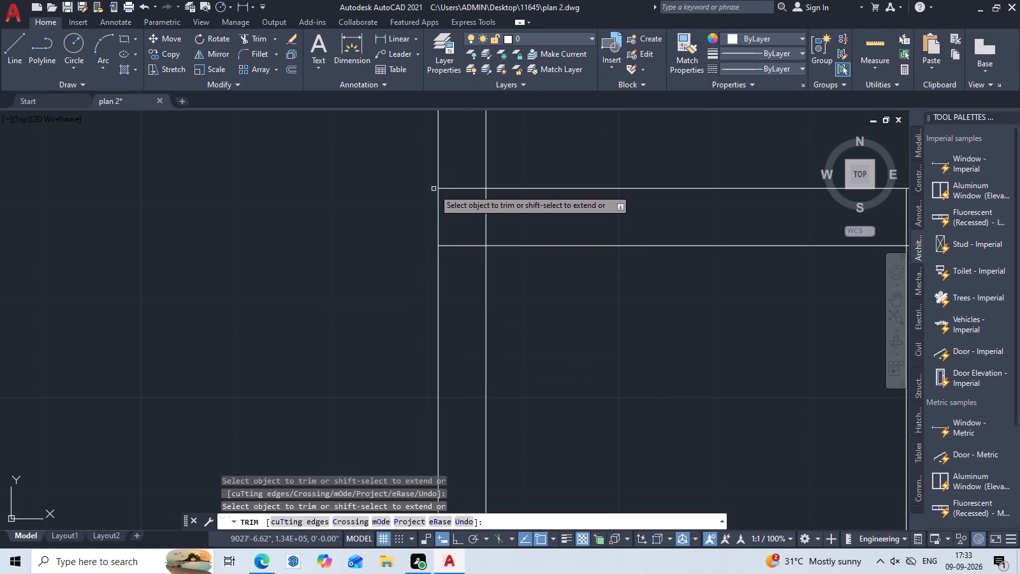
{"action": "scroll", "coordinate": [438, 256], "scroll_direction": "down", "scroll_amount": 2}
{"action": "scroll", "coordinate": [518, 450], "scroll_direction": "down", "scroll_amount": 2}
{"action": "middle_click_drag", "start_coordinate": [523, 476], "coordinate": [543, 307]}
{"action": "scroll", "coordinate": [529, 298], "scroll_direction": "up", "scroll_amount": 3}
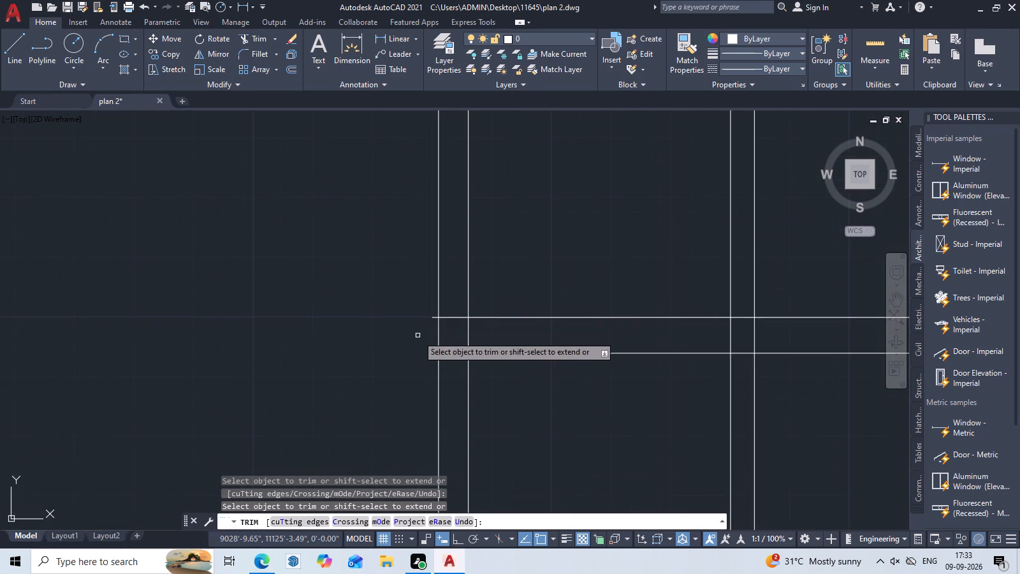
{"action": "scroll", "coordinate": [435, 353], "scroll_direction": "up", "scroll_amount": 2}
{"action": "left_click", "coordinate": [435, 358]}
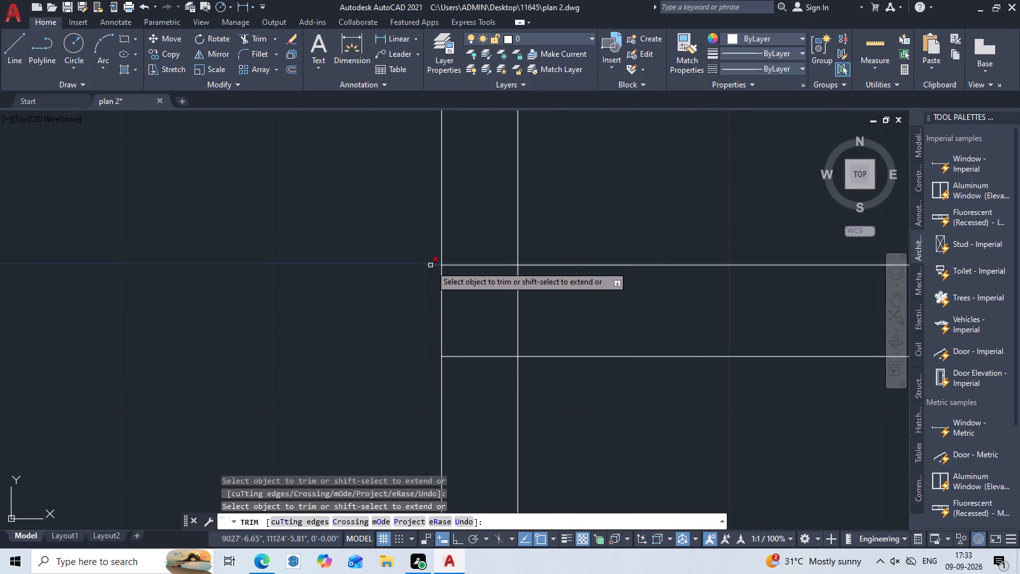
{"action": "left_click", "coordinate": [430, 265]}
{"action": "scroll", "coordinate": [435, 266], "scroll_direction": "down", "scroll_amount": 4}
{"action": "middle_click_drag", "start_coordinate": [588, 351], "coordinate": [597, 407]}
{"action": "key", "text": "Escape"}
Measure the width of the large open room below the upper-left room.
{"action": "scroll", "coordinate": [598, 407], "scroll_direction": "down", "scroll_amount": 2}
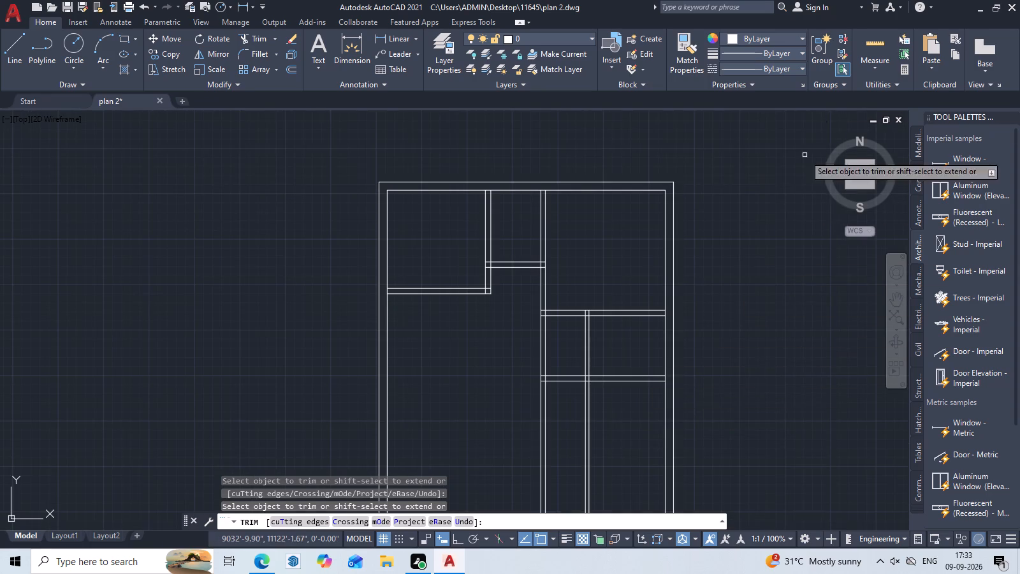
{"action": "left_click", "coordinate": [870, 47]}
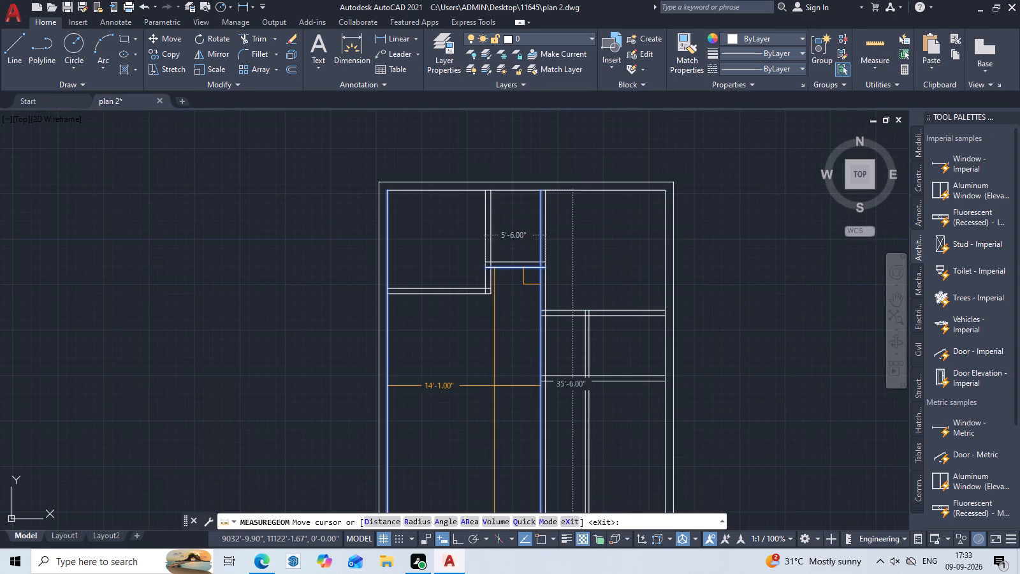
{"action": "key", "text": "Escape"}
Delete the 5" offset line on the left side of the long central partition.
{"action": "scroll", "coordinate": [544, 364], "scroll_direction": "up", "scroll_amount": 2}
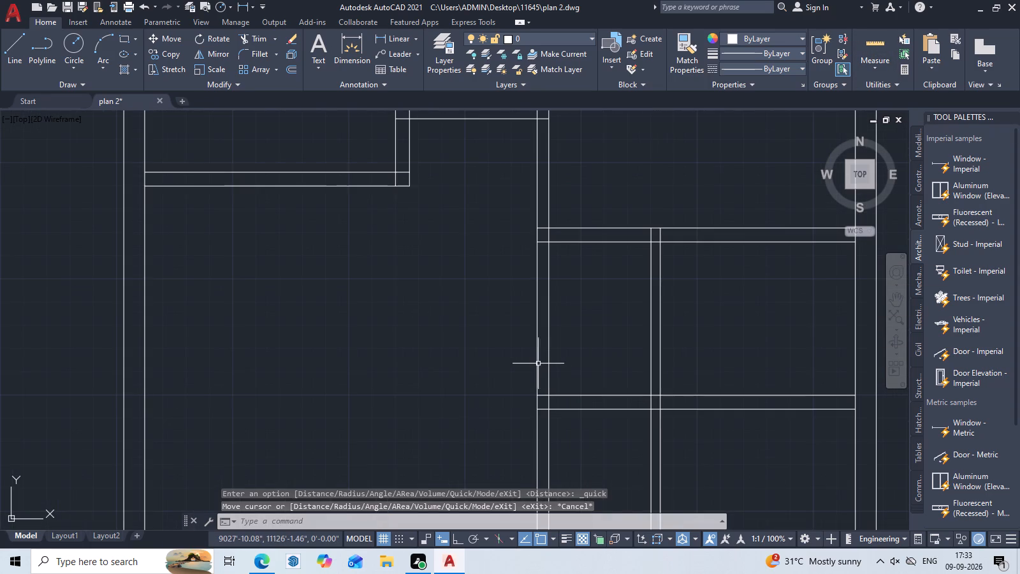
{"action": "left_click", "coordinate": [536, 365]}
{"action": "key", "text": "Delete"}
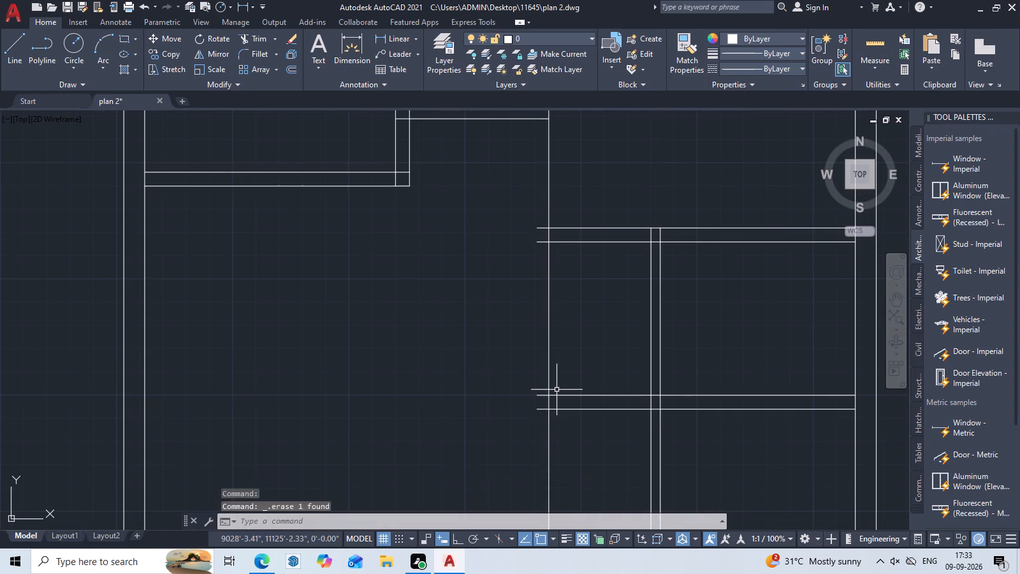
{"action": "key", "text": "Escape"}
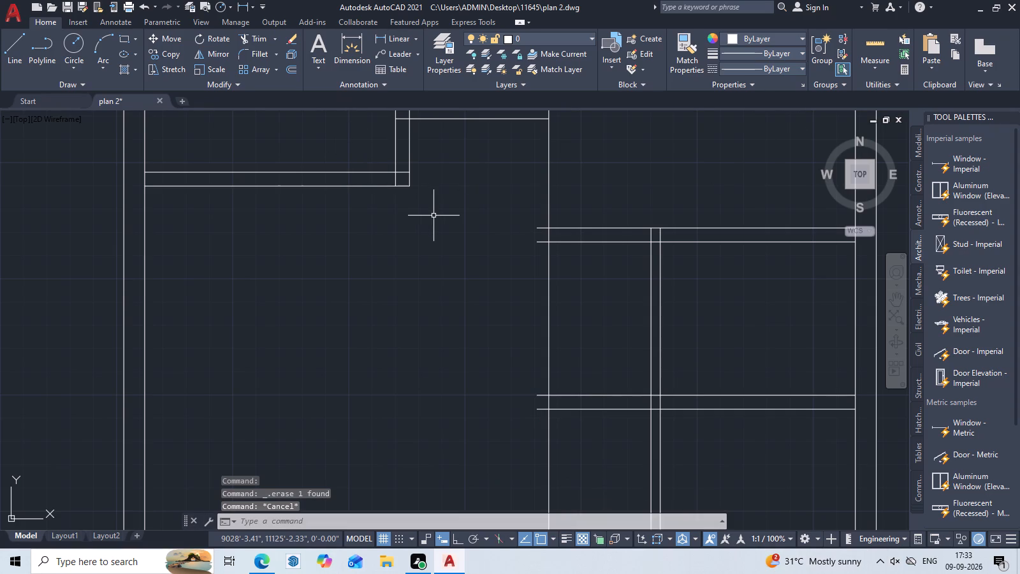
Offset the remaining line of the long central vertical partition 7" to the left to give it thickness.
{"action": "type", "text": "O"}
{"action": "key", "text": "space"}
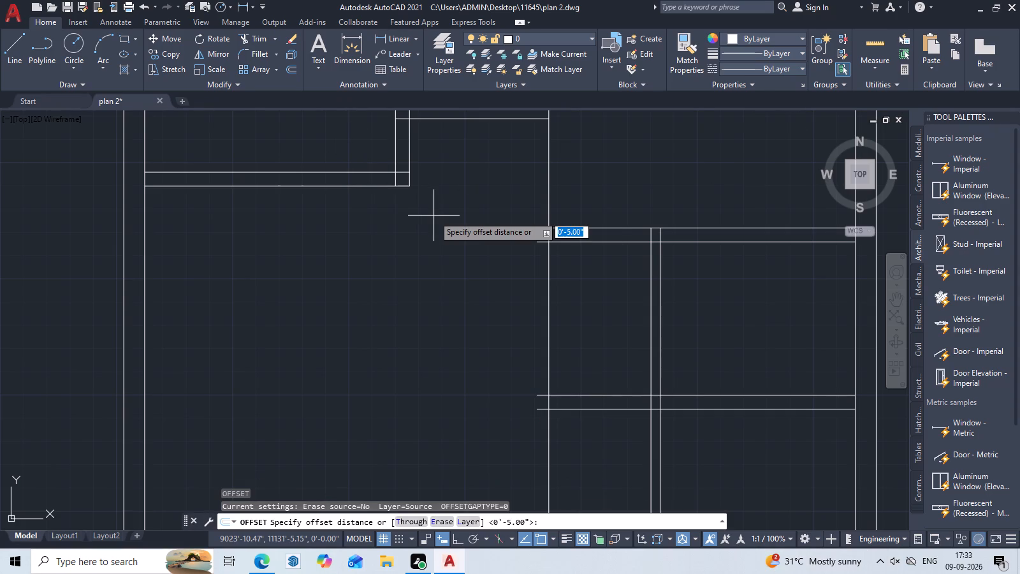
{"action": "key", "text": "1"}
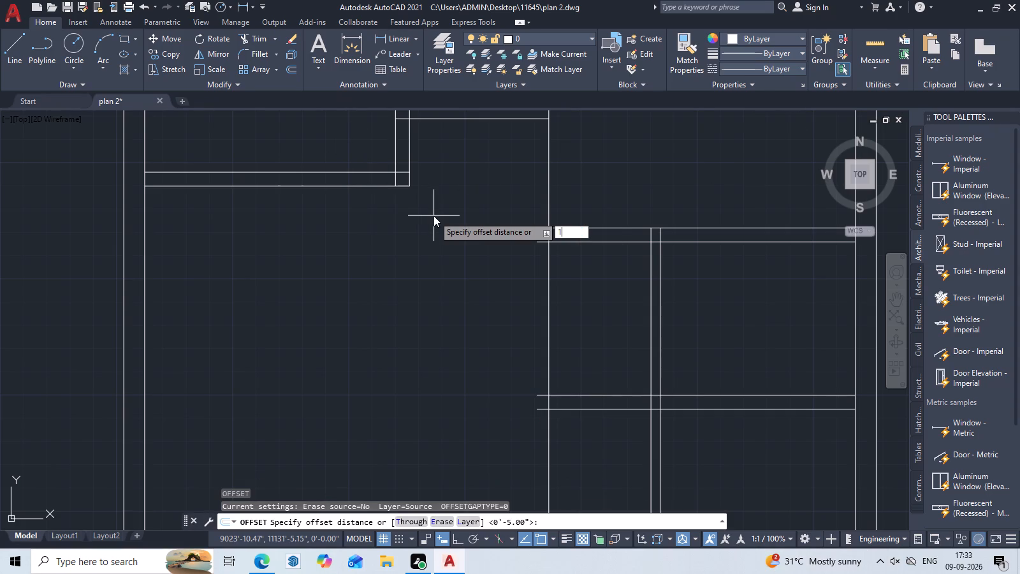
{"action": "key", "text": "BackSpace"}
{"action": "type", "text": "7"}
{"action": "key", "text": "space"}
{"action": "left_click", "coordinate": [550, 200]}
{"action": "left_click", "coordinate": [461, 210]}
{"action": "key", "text": "Escape"}
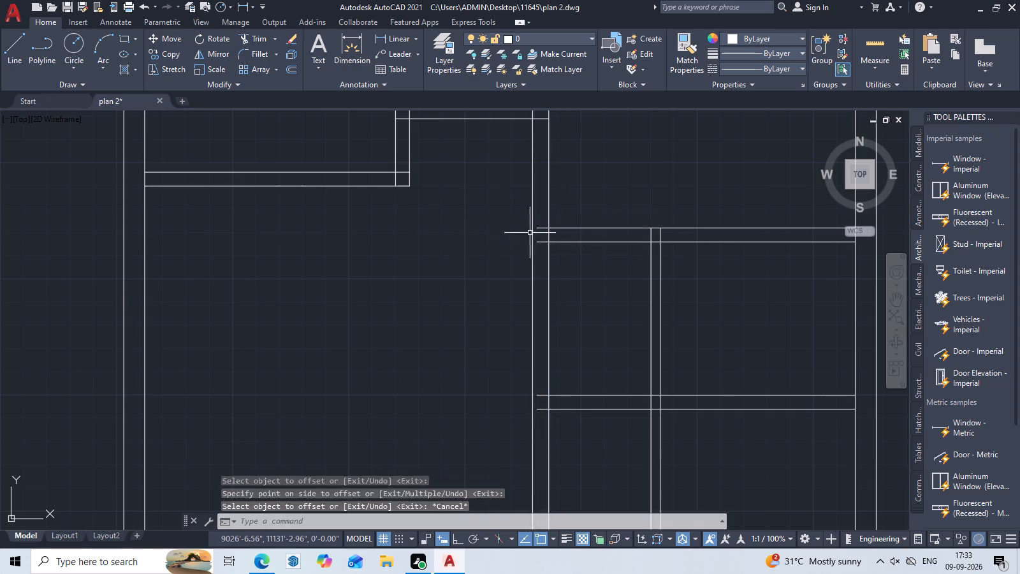
Extend the four lines of the right side's two horizontal partitions to the long central partition's left line.
{"action": "middle_click_drag", "start_coordinate": [550, 254], "coordinate": [523, 241]}
{"action": "type", "text": "EX"}
{"action": "key", "text": "space"}
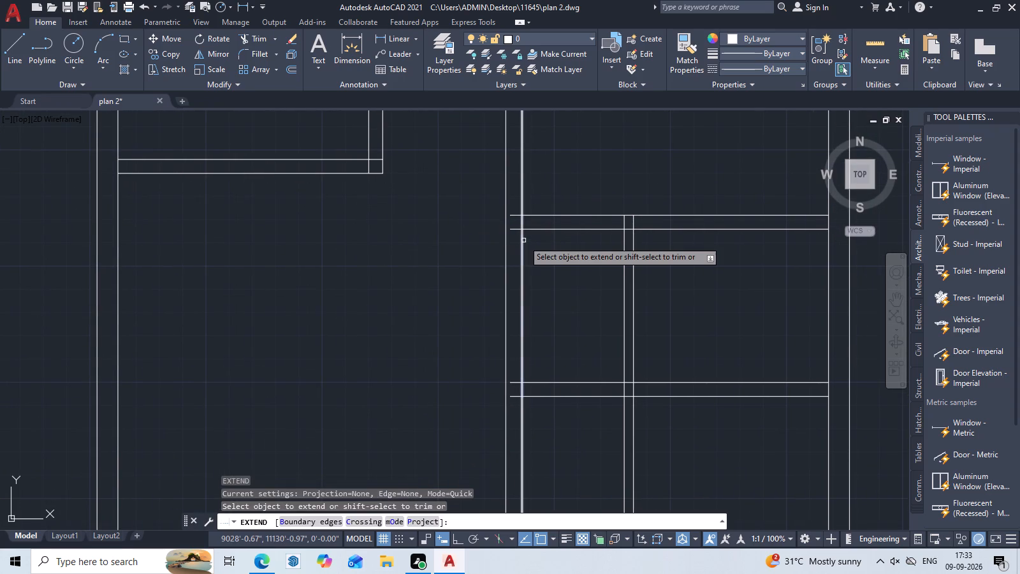
{"action": "double_click", "coordinate": [515, 231]}
{"action": "left_click", "coordinate": [518, 213]}
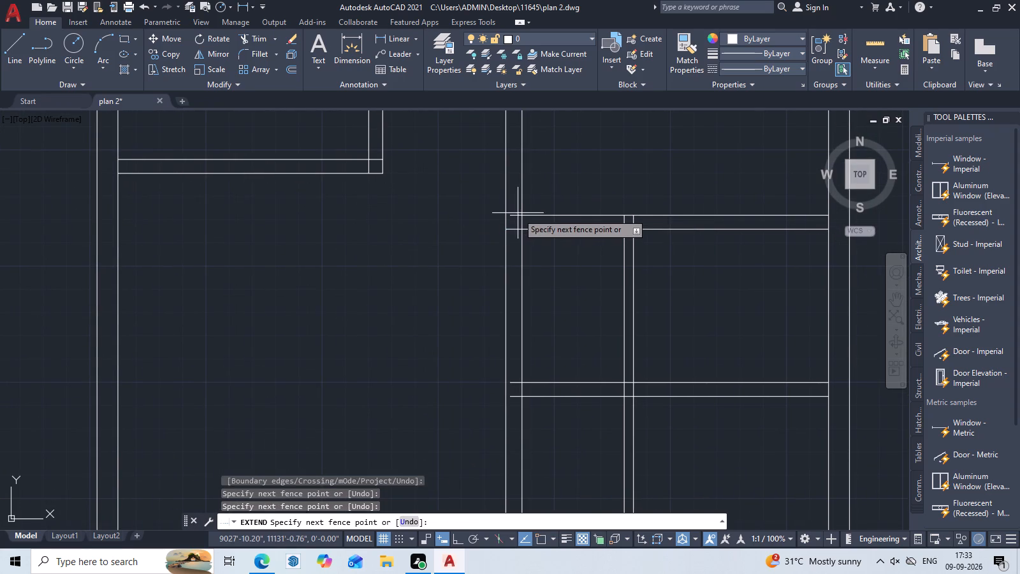
{"action": "left_click", "coordinate": [516, 216]}
{"action": "middle_click_drag", "start_coordinate": [525, 337], "coordinate": [521, 298]}
{"action": "scroll", "coordinate": [506, 343], "scroll_direction": "up", "scroll_amount": 2}
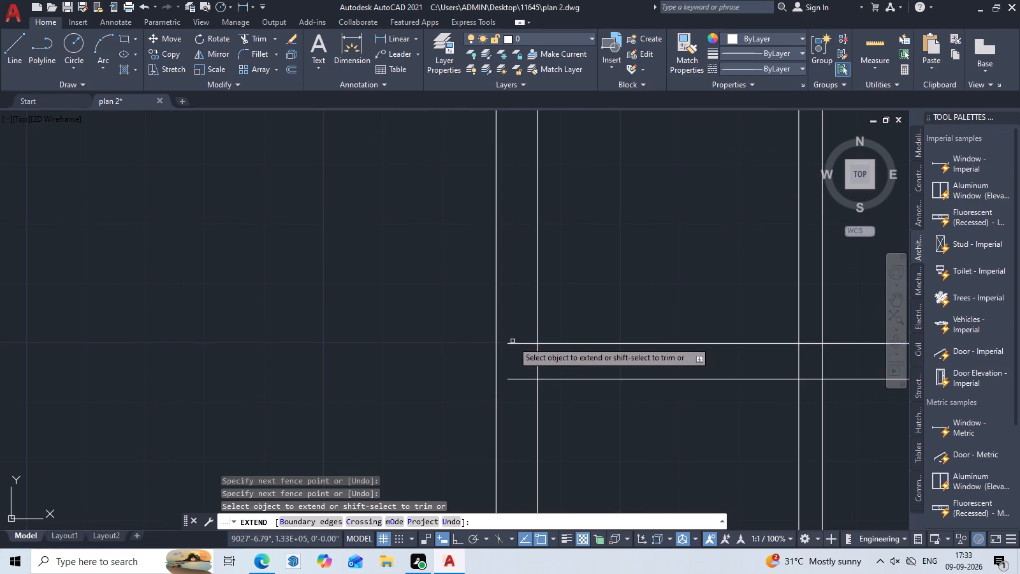
{"action": "left_click", "coordinate": [518, 344]}
{"action": "left_click", "coordinate": [522, 382]}
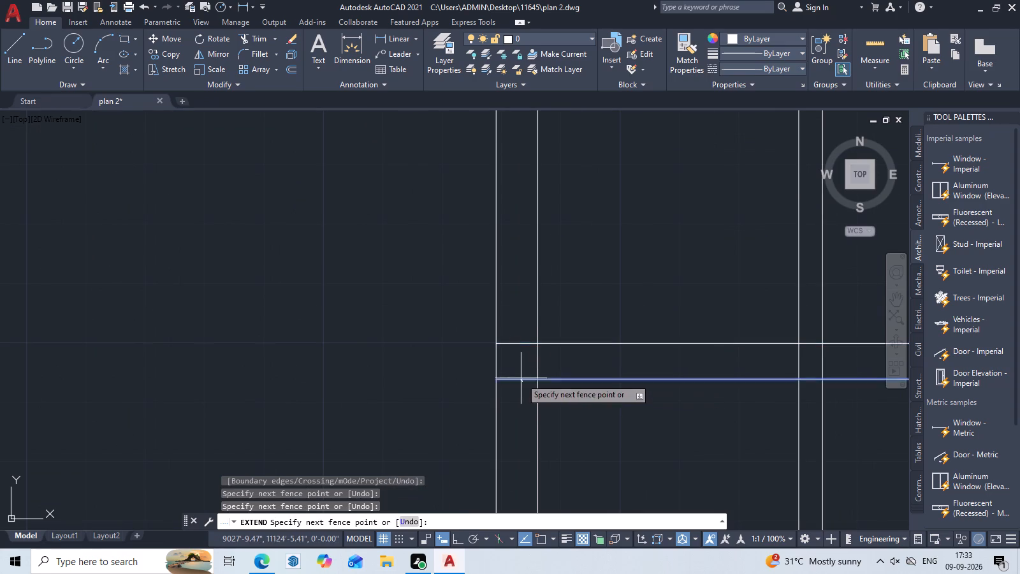
{"action": "left_click", "coordinate": [521, 378]}
{"action": "key", "text": "Escape"}
{"action": "scroll", "coordinate": [528, 381], "scroll_direction": "down", "scroll_amount": 2}
{"action": "middle_click_drag", "start_coordinate": [575, 408], "coordinate": [518, 408]}
{"action": "key", "text": "Escape"}
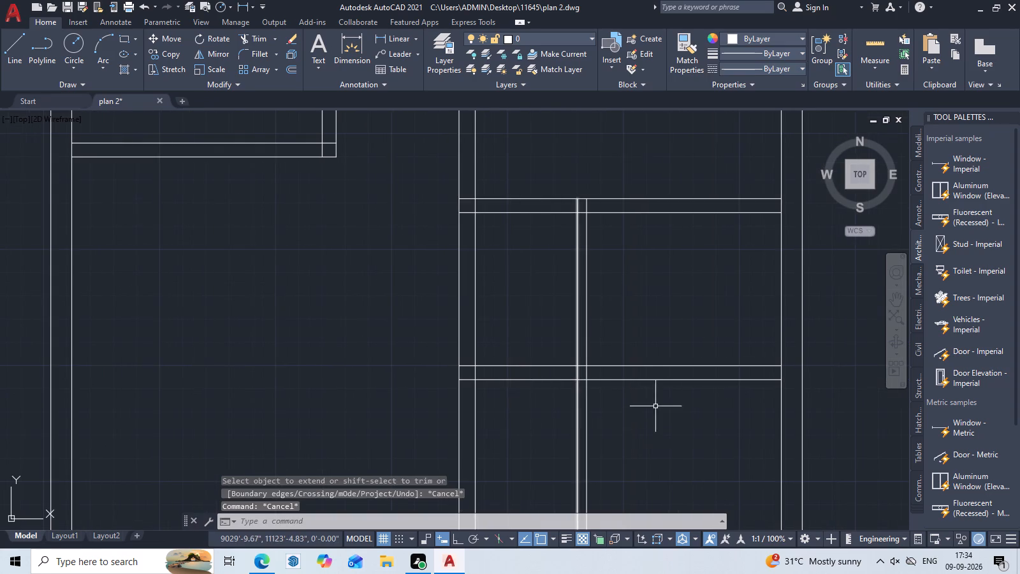
Measure the width and height of the large open room below the upper-left room.
{"action": "scroll", "coordinate": [655, 405], "scroll_direction": "down", "scroll_amount": 3}
{"action": "middle_click_drag", "start_coordinate": [644, 390], "coordinate": [488, 321]}
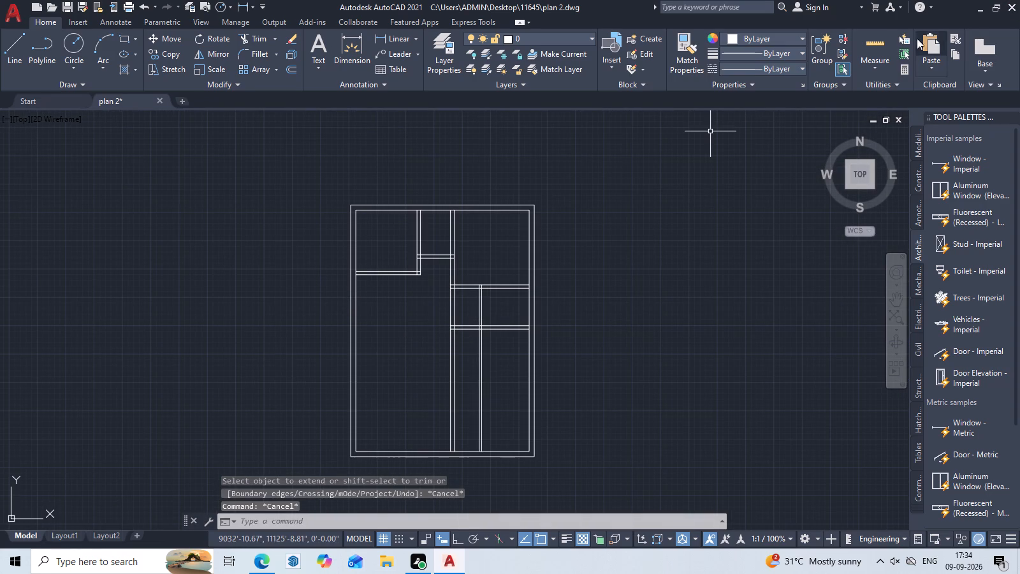
{"action": "left_click", "coordinate": [884, 45]}
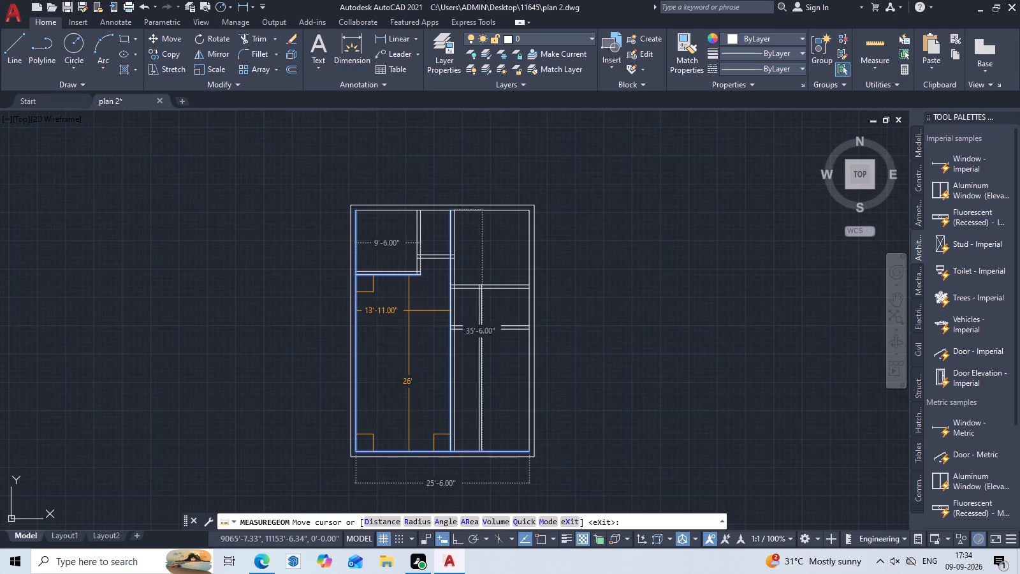
{"action": "key", "text": "Escape"}
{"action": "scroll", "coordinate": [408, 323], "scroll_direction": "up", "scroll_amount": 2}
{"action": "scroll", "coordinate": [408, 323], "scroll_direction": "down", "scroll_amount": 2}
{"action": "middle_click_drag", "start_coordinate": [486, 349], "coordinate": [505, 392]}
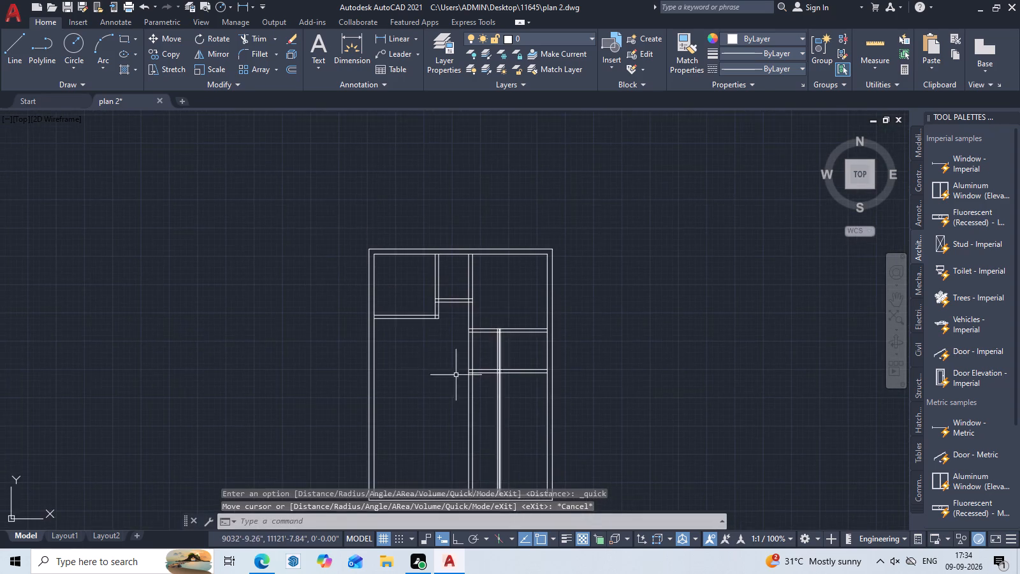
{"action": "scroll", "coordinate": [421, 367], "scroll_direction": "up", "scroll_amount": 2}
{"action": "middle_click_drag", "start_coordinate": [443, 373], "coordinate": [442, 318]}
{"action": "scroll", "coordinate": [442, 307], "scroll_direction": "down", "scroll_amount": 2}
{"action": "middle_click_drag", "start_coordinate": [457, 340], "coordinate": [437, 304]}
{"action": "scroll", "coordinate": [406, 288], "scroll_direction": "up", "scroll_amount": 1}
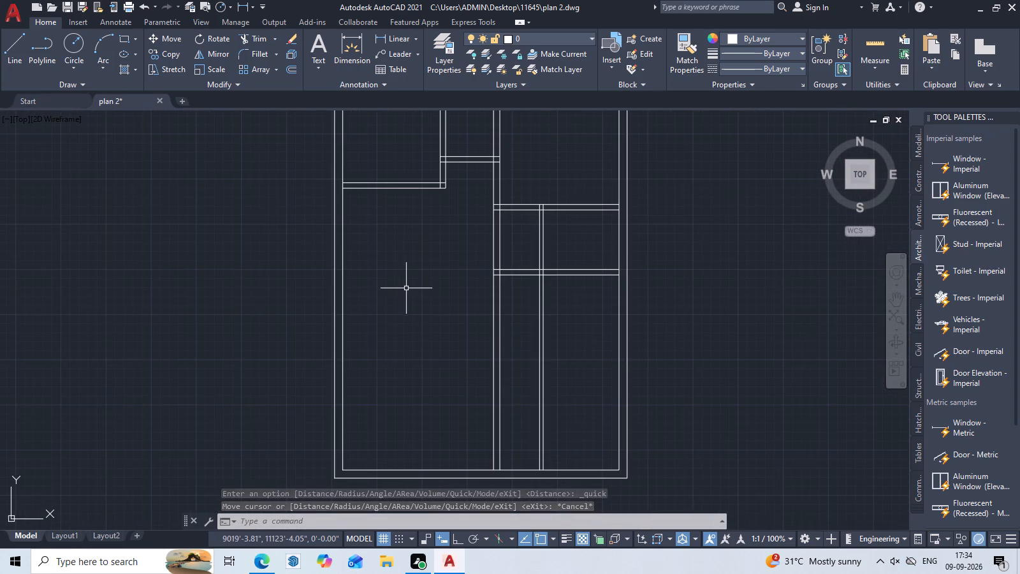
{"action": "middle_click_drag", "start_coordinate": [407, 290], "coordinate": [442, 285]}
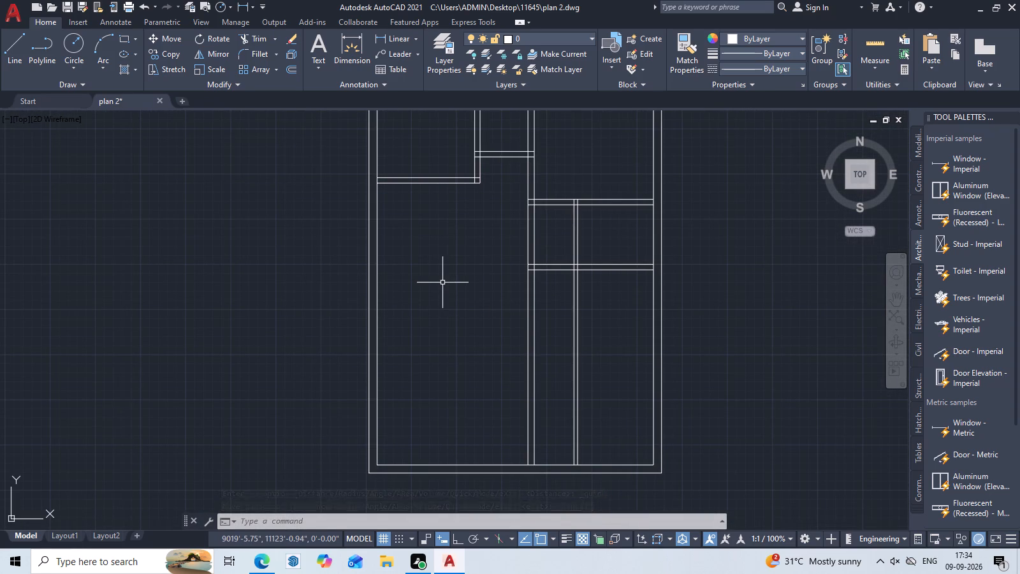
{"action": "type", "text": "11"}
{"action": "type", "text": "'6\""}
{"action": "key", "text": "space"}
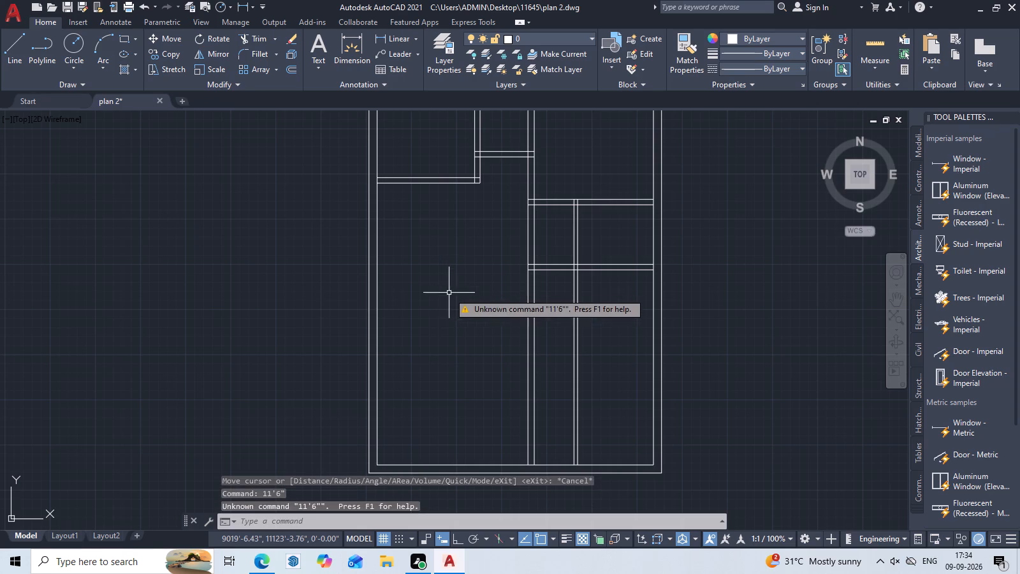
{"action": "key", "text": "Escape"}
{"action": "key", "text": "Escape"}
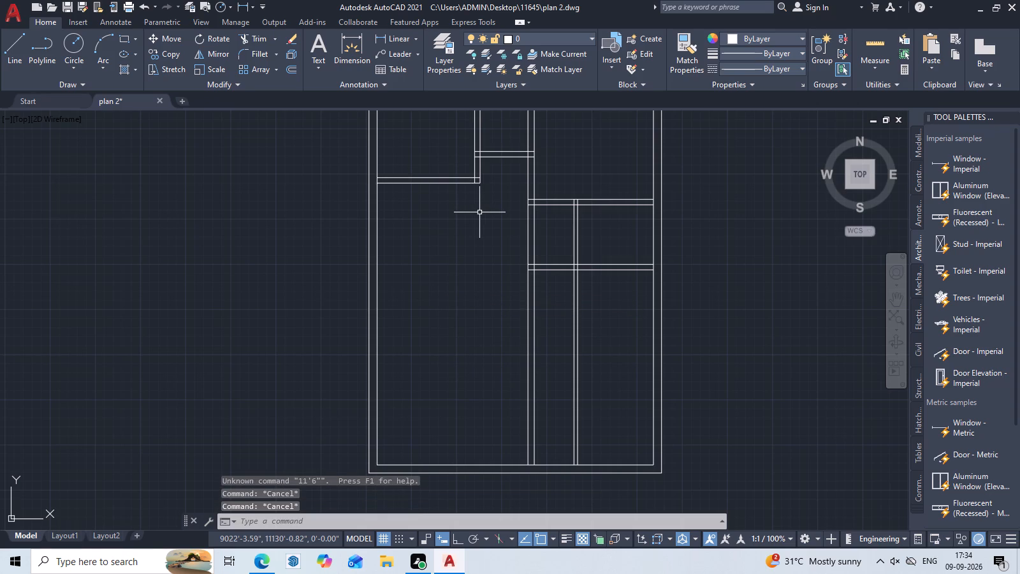
Offset the inner line of the bottom outer wall 14' upward to place a horizontal partition.
{"action": "type", "text": "O"}
{"action": "key", "text": "space"}
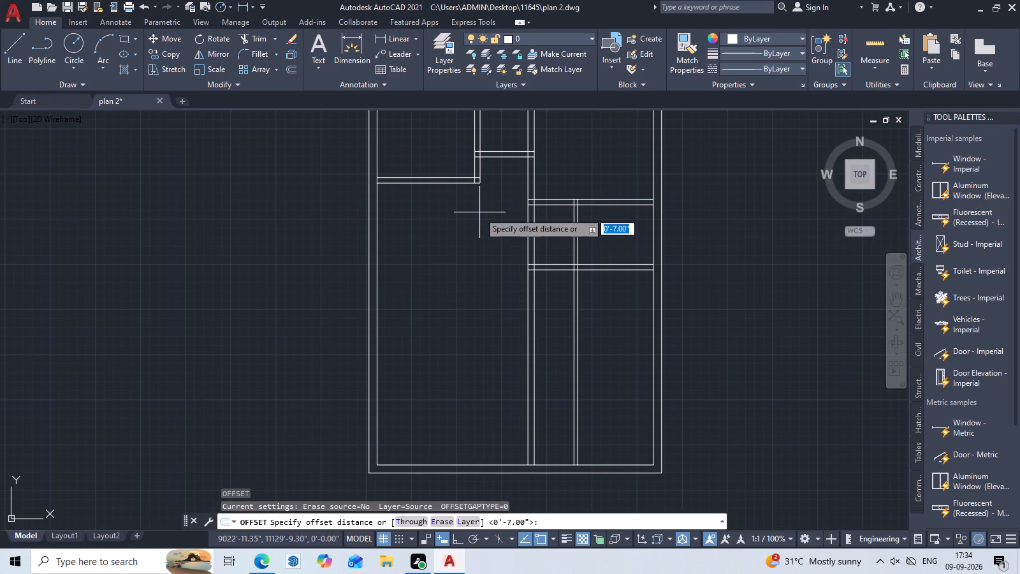
{"action": "key", "text": "1"}
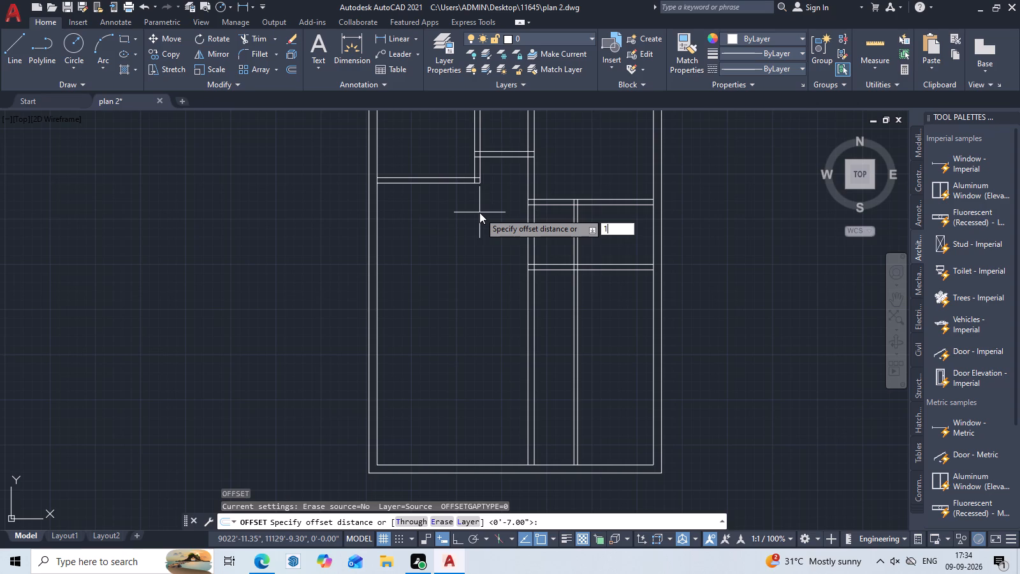
{"action": "key", "text": "4"}
{"action": "key", "text": "apostrophe"}
{"action": "key", "text": "0"}
{"action": "key", "text": "apostrophe"}
{"action": "key", "text": "BackSpace"}
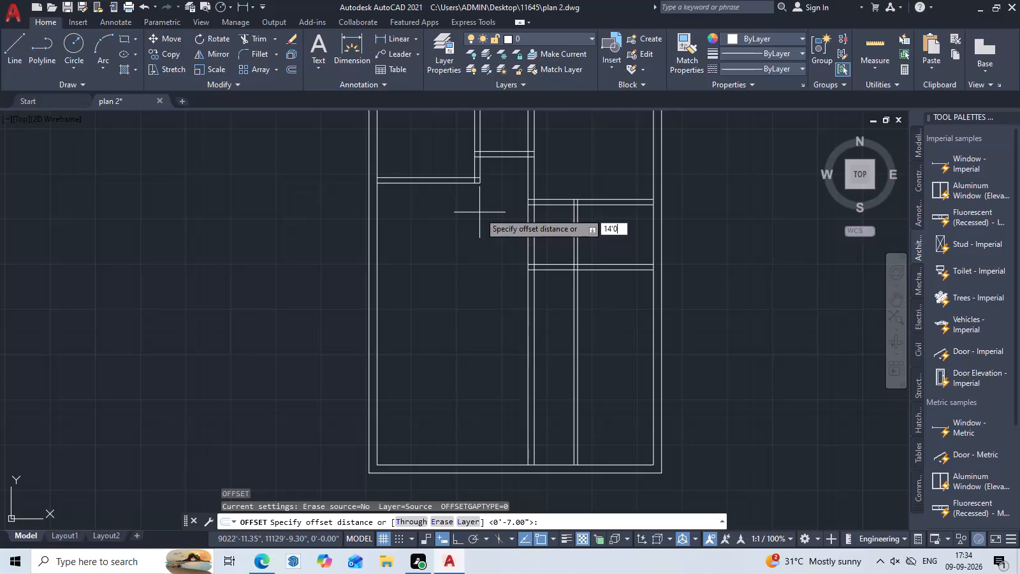
{"action": "key", "text": "shift+quotedbl"}
{"action": "key", "text": "space"}
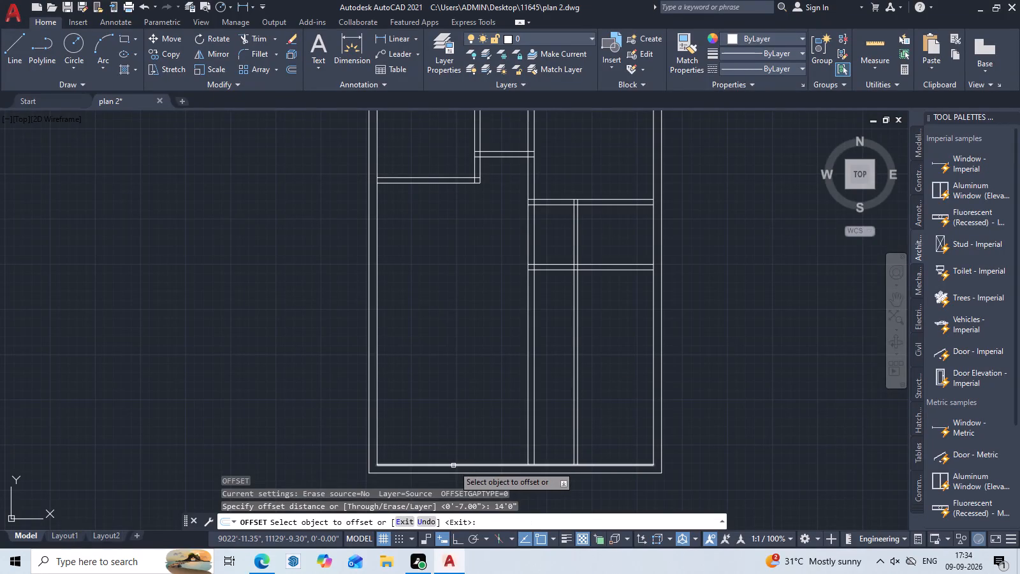
{"action": "left_click", "coordinate": [454, 466]}
{"action": "middle_click", "coordinate": [492, 350]}
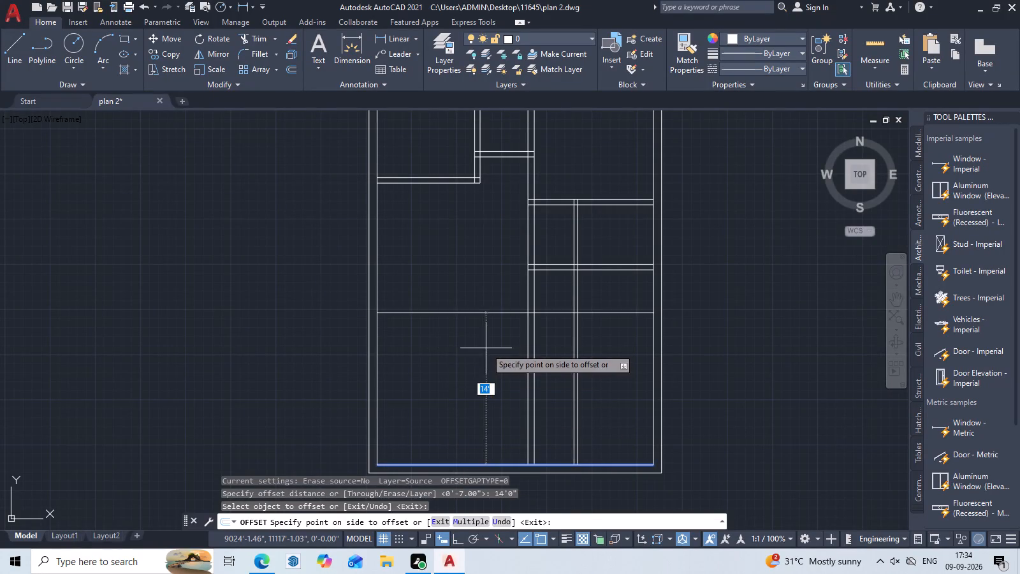
{"action": "left_click", "coordinate": [486, 348]}
{"action": "middle_click_drag", "start_coordinate": [493, 351], "coordinate": [378, 417]}
{"action": "scroll", "coordinate": [499, 411], "scroll_direction": "up", "scroll_amount": 2}
{"action": "middle_click_drag", "start_coordinate": [484, 411], "coordinate": [665, 420]}
{"action": "key", "text": "space"}
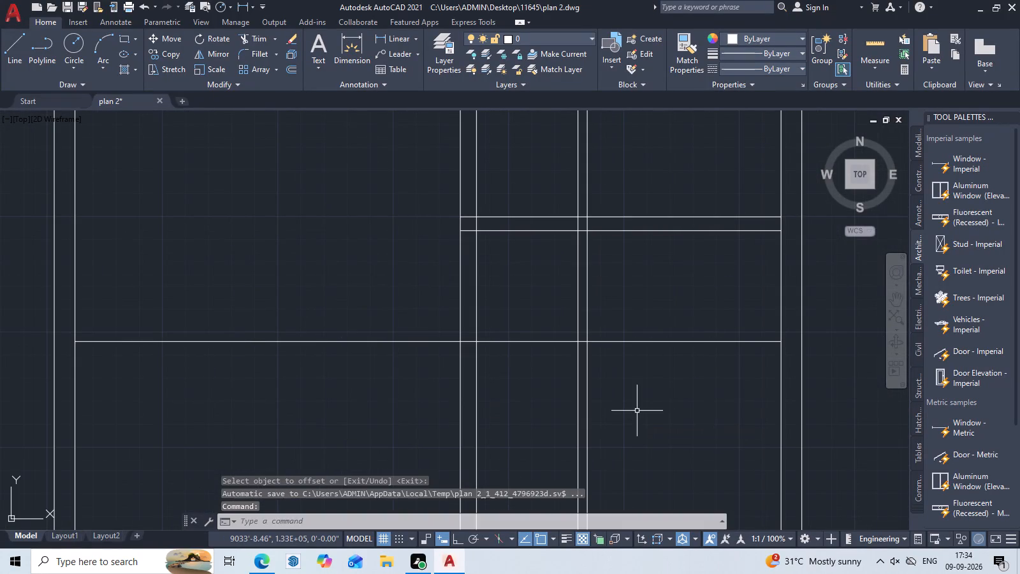
Offset the new horizontal partition line 6" upward to give the partition its thickness.
{"action": "key", "text": "space"}
{"action": "type", "text": "6"}
{"action": "key", "text": "space"}
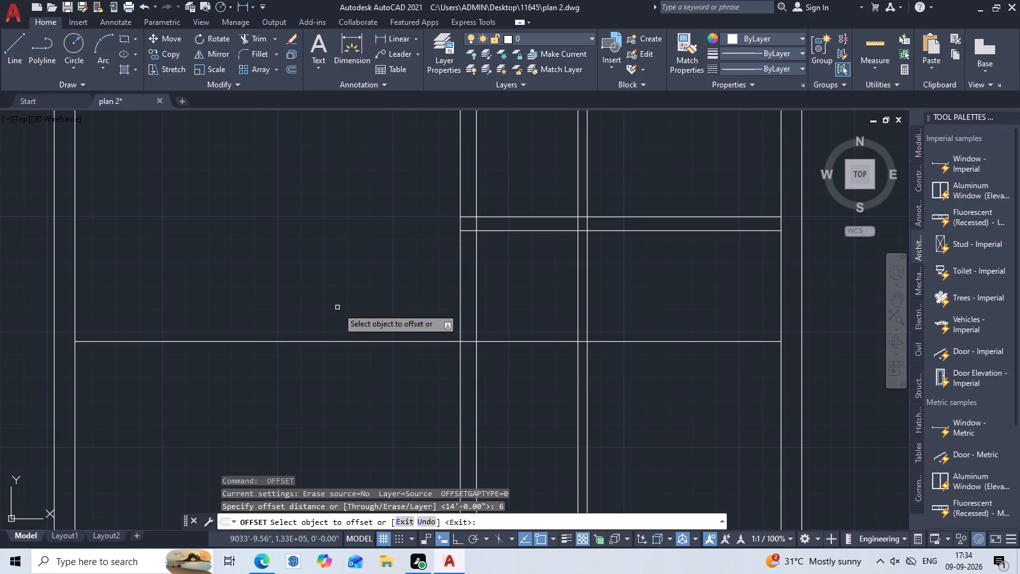
{"action": "left_click", "coordinate": [339, 342]}
{"action": "double_click", "coordinate": [344, 273]}
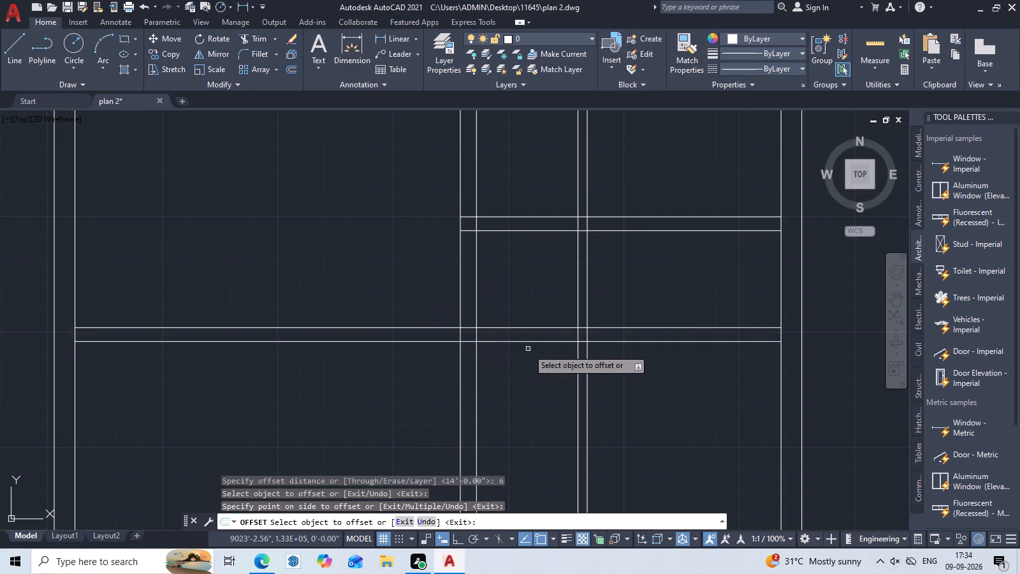
{"action": "key", "text": "Escape"}
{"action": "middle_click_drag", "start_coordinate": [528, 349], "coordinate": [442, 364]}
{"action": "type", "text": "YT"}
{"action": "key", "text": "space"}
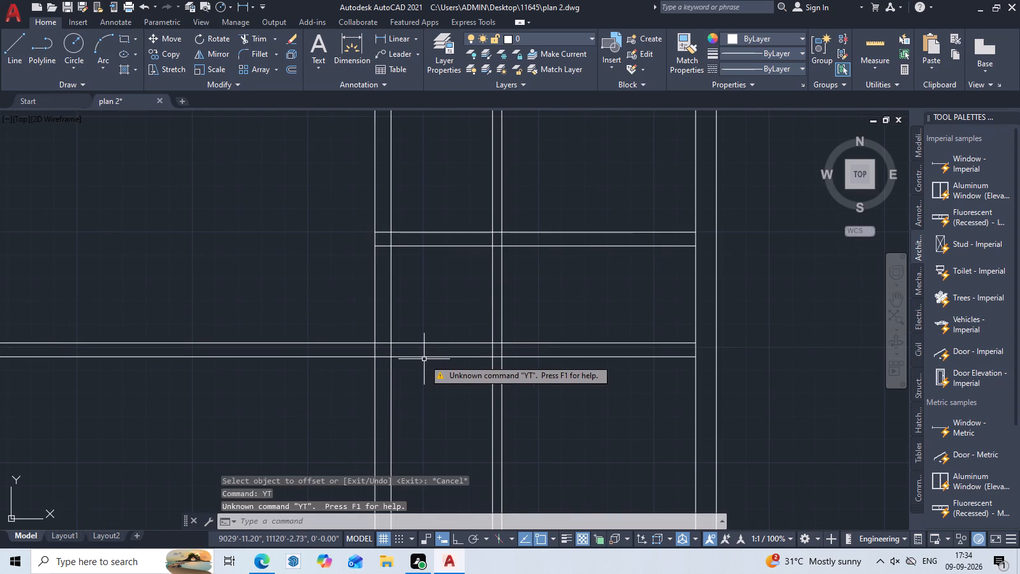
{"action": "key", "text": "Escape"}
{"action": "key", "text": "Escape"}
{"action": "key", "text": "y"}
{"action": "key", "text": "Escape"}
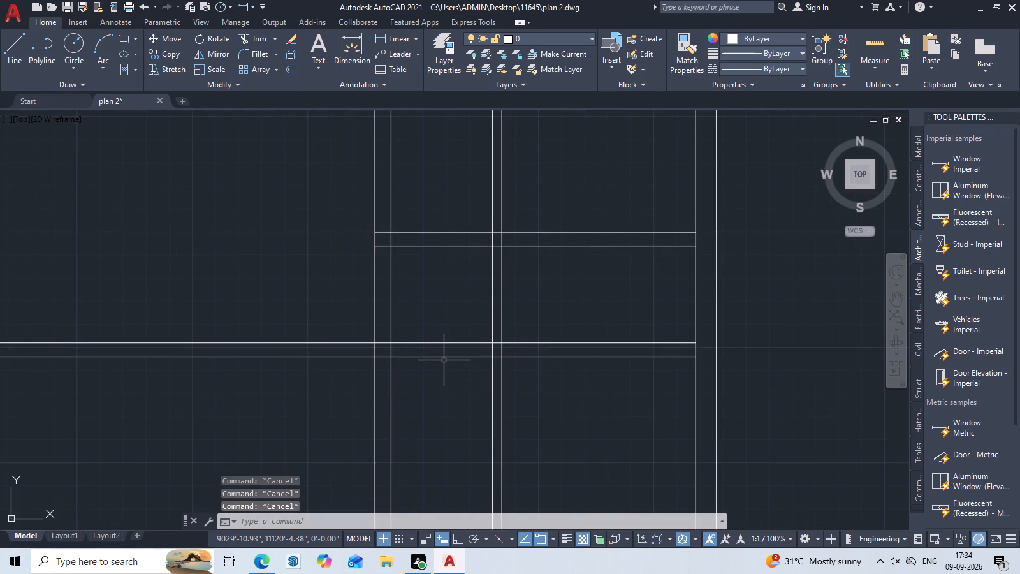
Trim the new horizontal partition's two lines to the right of the long central partition, along with the short vertical partition's lowest part.
{"action": "type", "text": "TR"}
{"action": "key", "text": "space"}
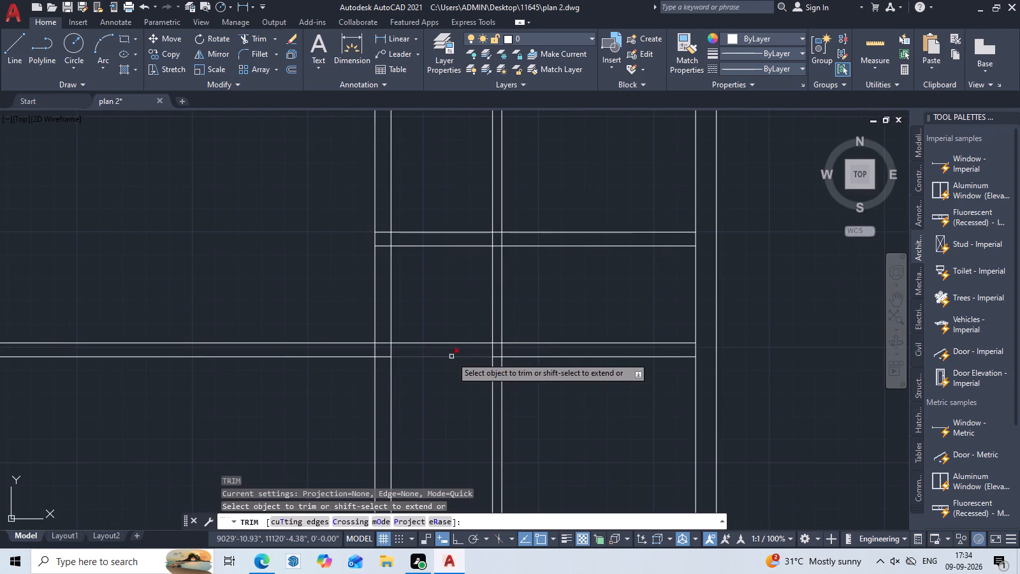
{"action": "left_click", "coordinate": [451, 357]}
{"action": "left_click", "coordinate": [456, 344]}
{"action": "left_click", "coordinate": [602, 322]}
{"action": "left_click_drag", "start_coordinate": [601, 322], "coordinate": [595, 320]}
{"action": "left_click_drag", "start_coordinate": [588, 319], "coordinate": [579, 319]}
{"action": "scroll", "coordinate": [579, 319], "scroll_direction": "down", "scroll_amount": 3}
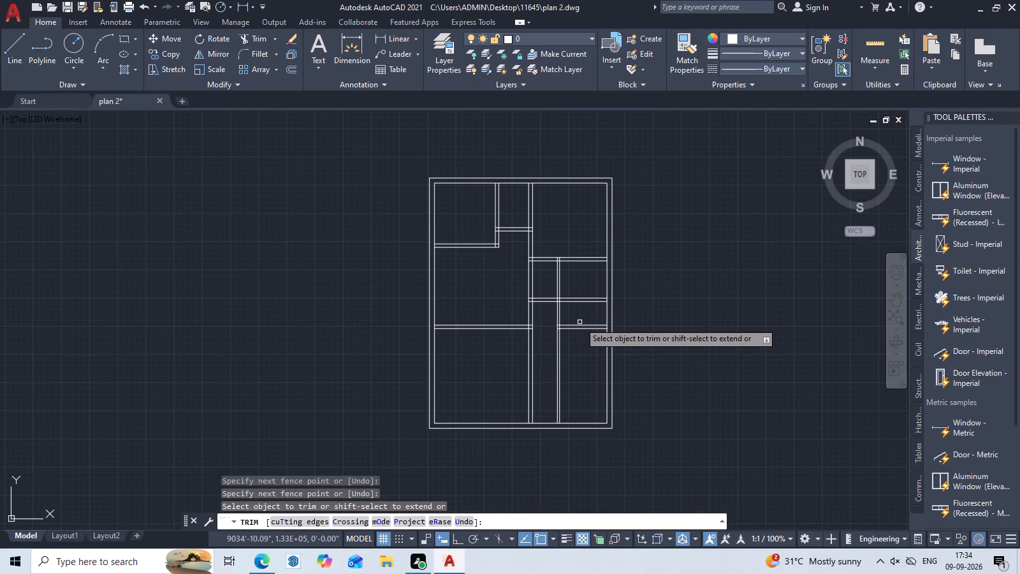
{"action": "left_click", "coordinate": [579, 322]}
{"action": "left_click_drag", "start_coordinate": [579, 322], "coordinate": [551, 368]}
{"action": "scroll", "coordinate": [568, 337], "scroll_direction": "up", "scroll_amount": 1}
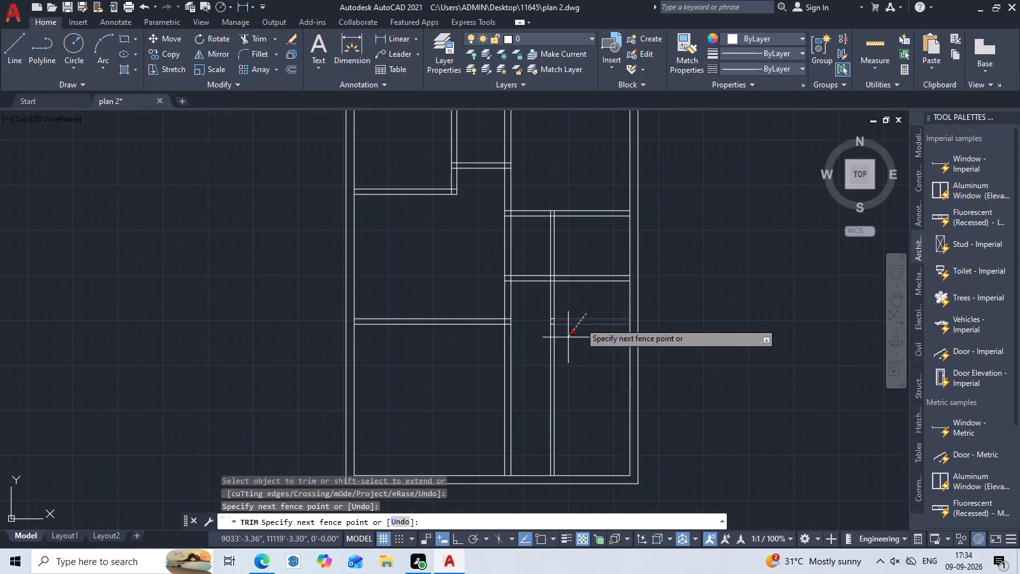
{"action": "left_click", "coordinate": [539, 366]}
Trim away the short vertical partition's remaining pieces below the right side's lower horizontal partition, including the small leftover rectangle.
{"action": "scroll", "coordinate": [567, 307], "scroll_direction": "up", "scroll_amount": 2}
{"action": "left_click_drag", "start_coordinate": [564, 279], "coordinate": [508, 335]}
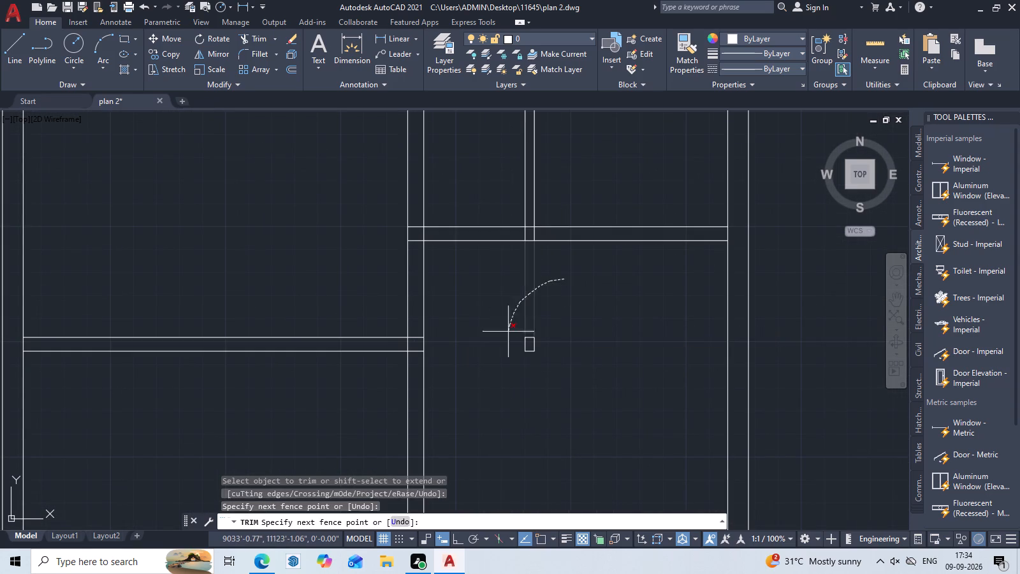
{"action": "left_click_drag", "start_coordinate": [508, 335], "coordinate": [509, 356]}
{"action": "double_click", "coordinate": [537, 339]}
{"action": "left_click", "coordinate": [528, 346]}
{"action": "left_click", "coordinate": [530, 347]}
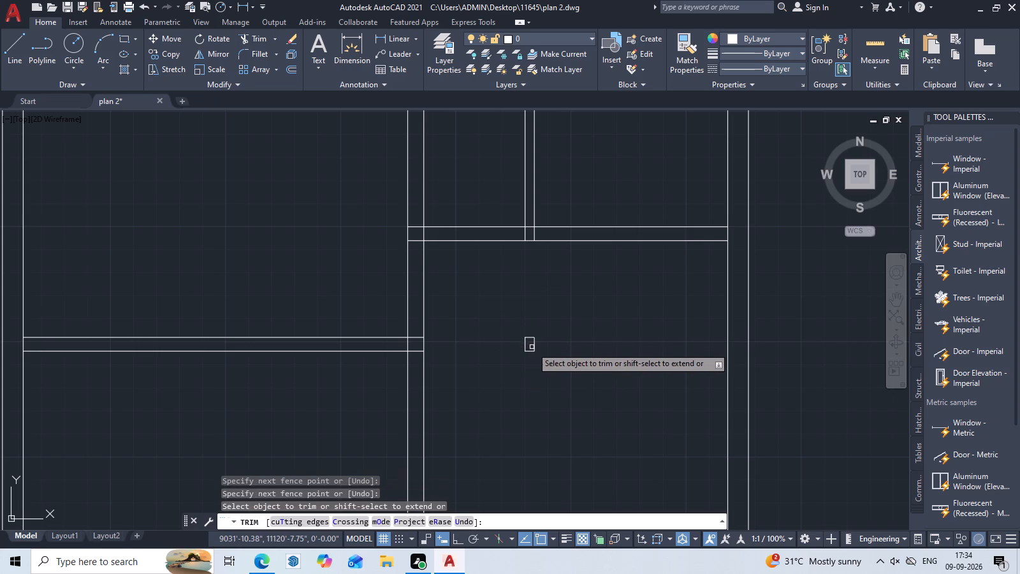
{"action": "left_click", "coordinate": [535, 342]}
{"action": "double_click", "coordinate": [528, 352]}
{"action": "left_click", "coordinate": [525, 344]}
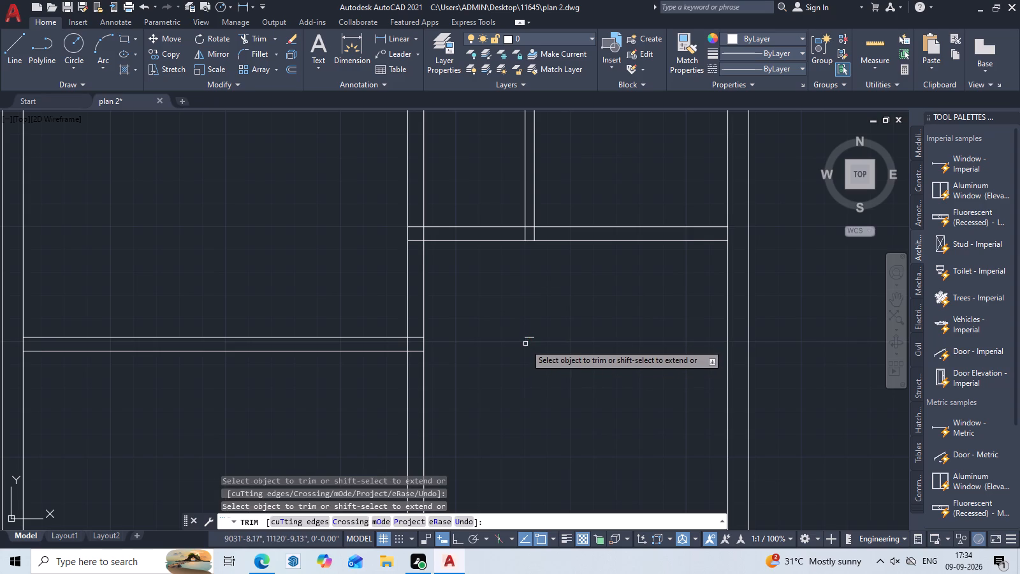
{"action": "left_click", "coordinate": [531, 337]}
{"action": "scroll", "coordinate": [543, 338], "scroll_direction": "down", "scroll_amount": 4}
{"action": "middle_click_drag", "start_coordinate": [556, 340], "coordinate": [562, 364]}
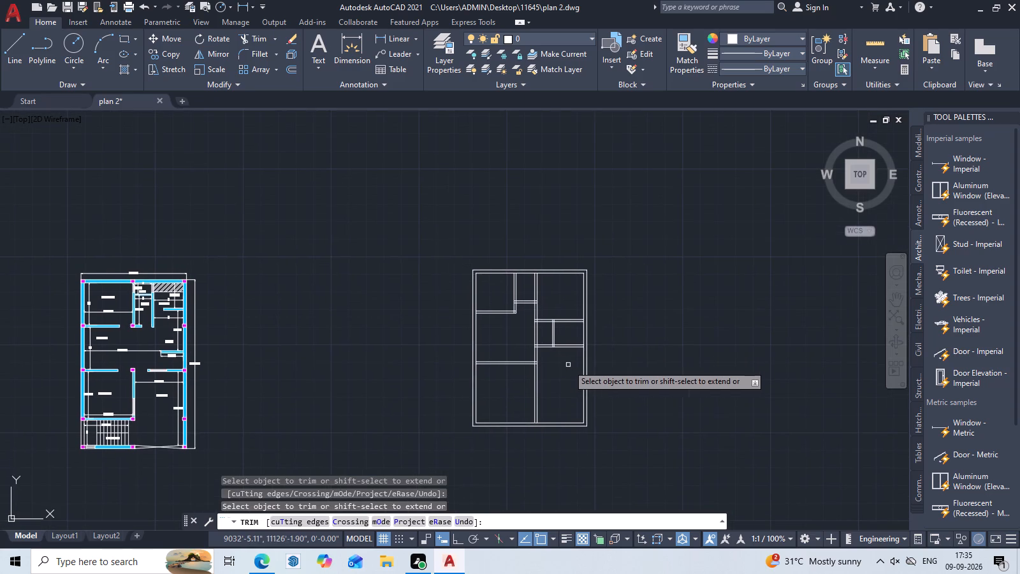
{"action": "middle_click_drag", "start_coordinate": [564, 368], "coordinate": [528, 376]}
{"action": "scroll", "coordinate": [523, 374], "scroll_direction": "up", "scroll_amount": 2}
{"action": "middle_click_drag", "start_coordinate": [523, 374], "coordinate": [572, 372]}
{"action": "key", "text": "Escape"}
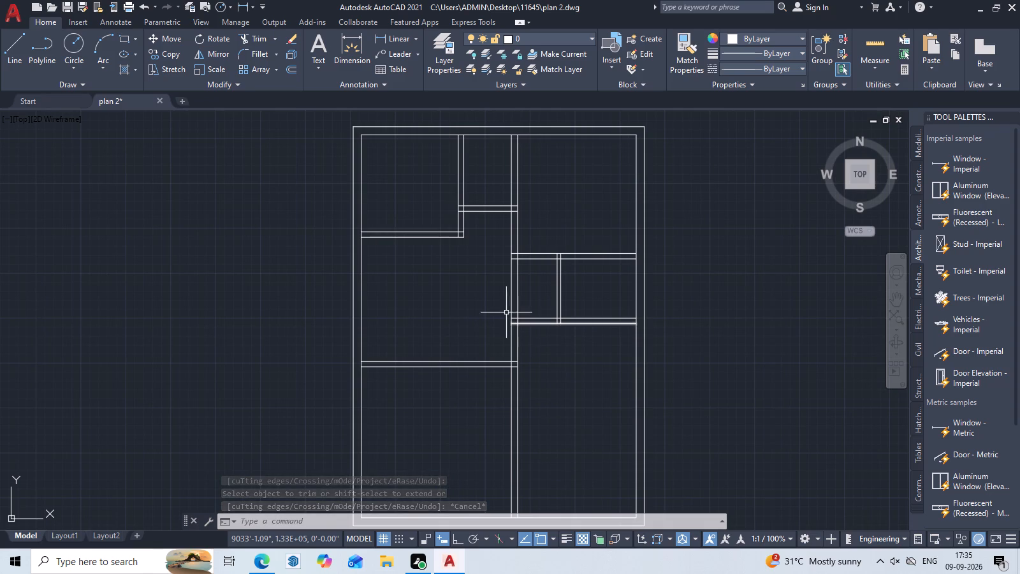
Measure the width and height of the middle room on the left side of the plan.
{"action": "scroll", "coordinate": [500, 309], "scroll_direction": "up", "scroll_amount": 3}
{"action": "scroll", "coordinate": [579, 351], "scroll_direction": "down", "scroll_amount": 3}
{"action": "middle_click_drag", "start_coordinate": [604, 385], "coordinate": [576, 329]}
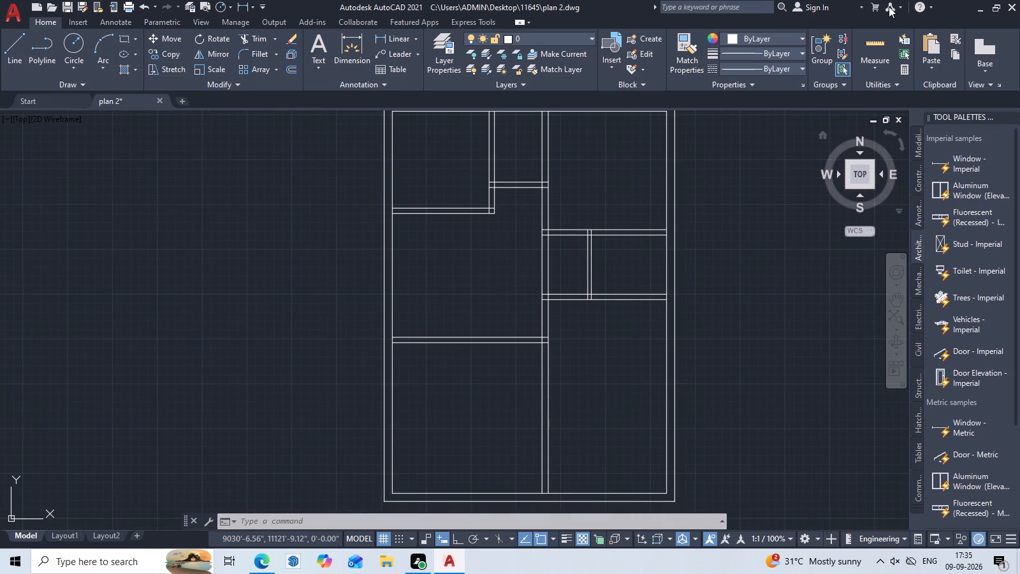
{"action": "left_click", "coordinate": [873, 56]}
{"action": "left_click", "coordinate": [871, 40]}
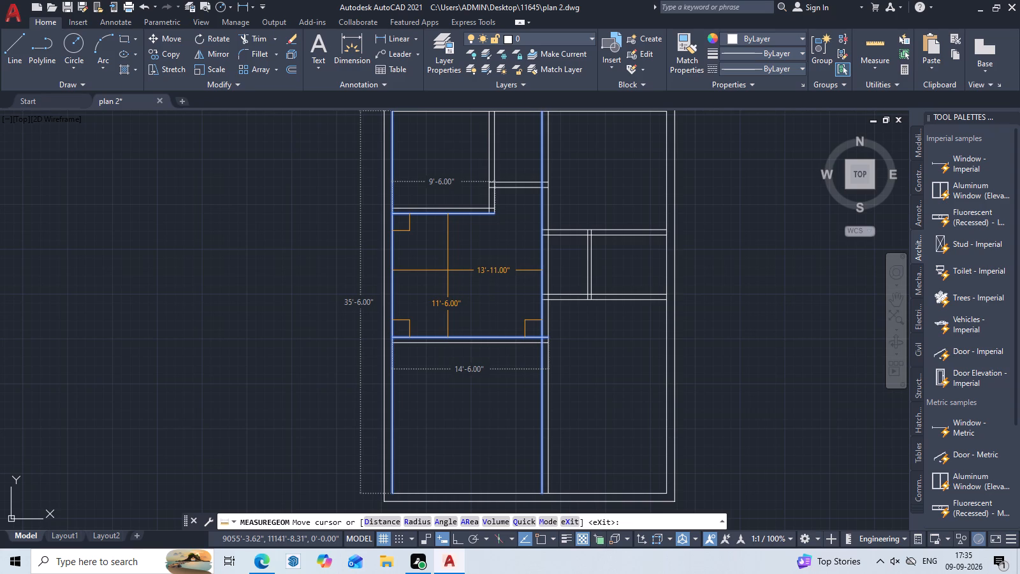
{"action": "key", "text": "Escape"}
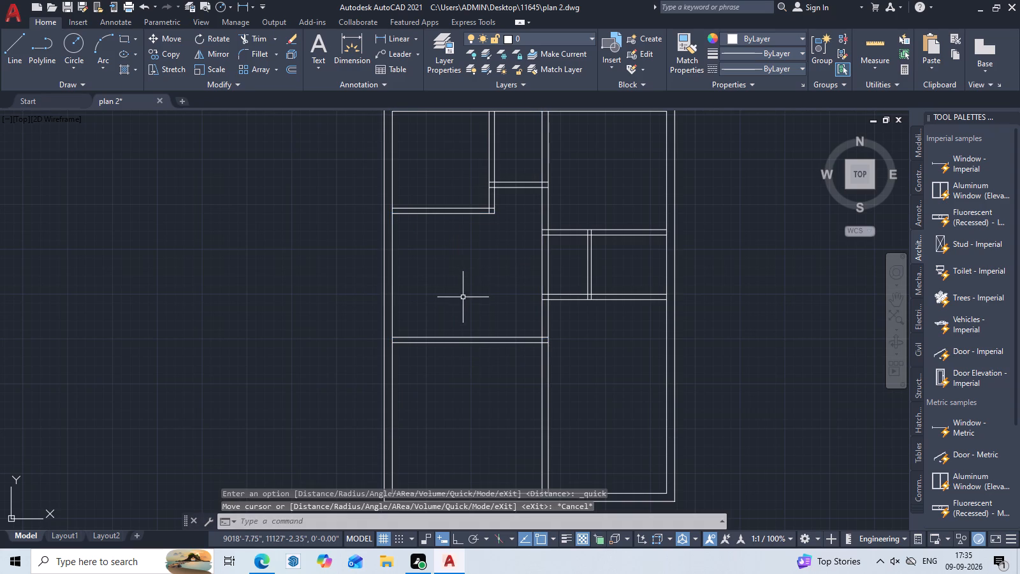
Offset the inner line of the bottom outer wall 6' upward to place another horizontal line across the lower rooms.
{"action": "middle_click_drag", "start_coordinate": [636, 354], "coordinate": [552, 152]}
{"action": "scroll", "coordinate": [550, 266], "scroll_direction": "up", "scroll_amount": 1}
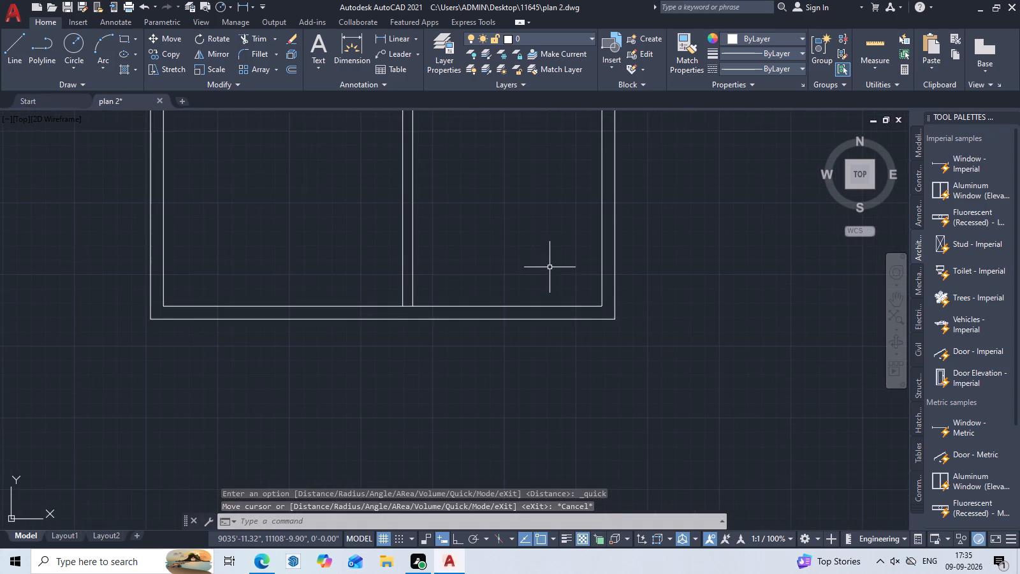
{"action": "middle_click_drag", "start_coordinate": [550, 273], "coordinate": [534, 334]}
{"action": "type", "text": "O"}
{"action": "key", "text": "space"}
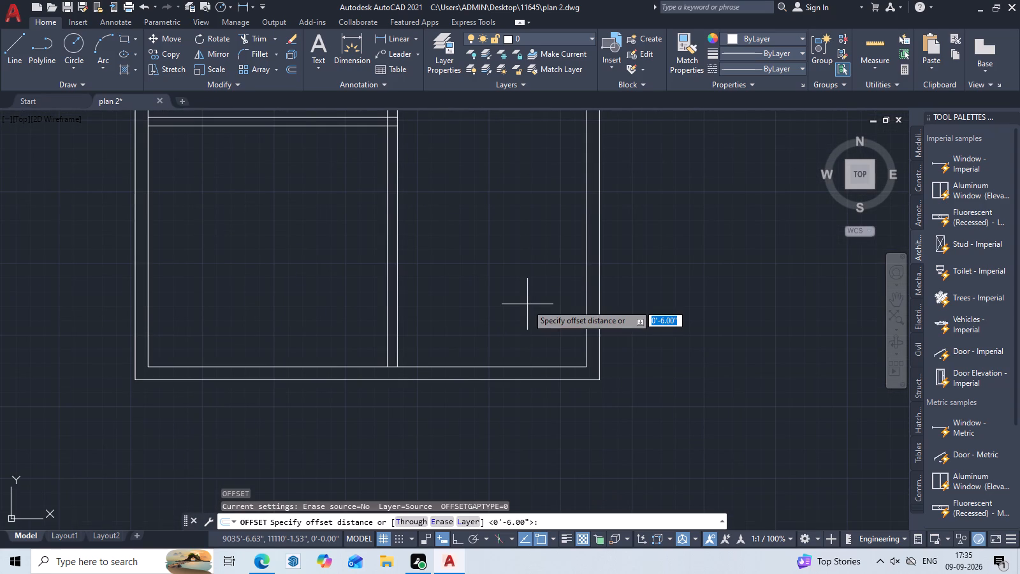
{"action": "type", "text": "6'"}
{"action": "key", "text": "space"}
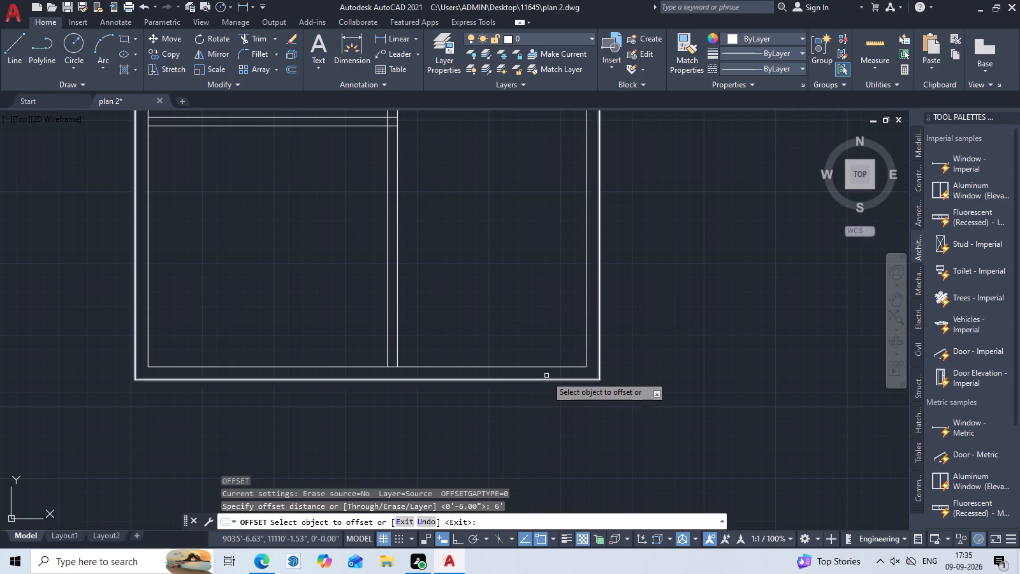
{"action": "double_click", "coordinate": [549, 365]}
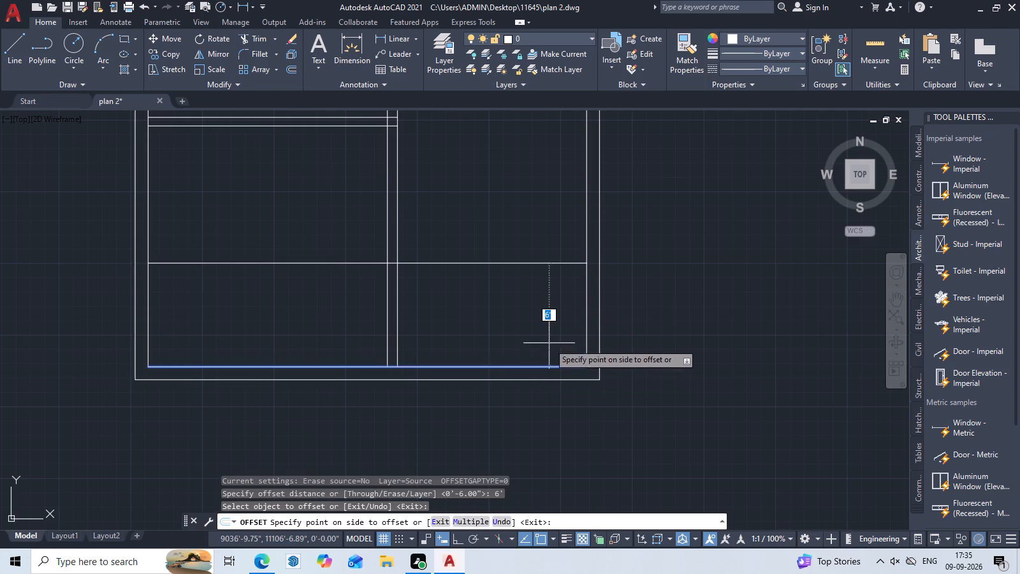
{"action": "left_click", "coordinate": [552, 243]}
{"action": "scroll", "coordinate": [552, 258], "scroll_direction": "down", "scroll_amount": 1}
{"action": "middle_click_drag", "start_coordinate": [552, 258], "coordinate": [448, 320]}
{"action": "scroll", "coordinate": [412, 321], "scroll_direction": "up", "scroll_amount": 2}
{"action": "middle_click_drag", "start_coordinate": [419, 325], "coordinate": [507, 349]}
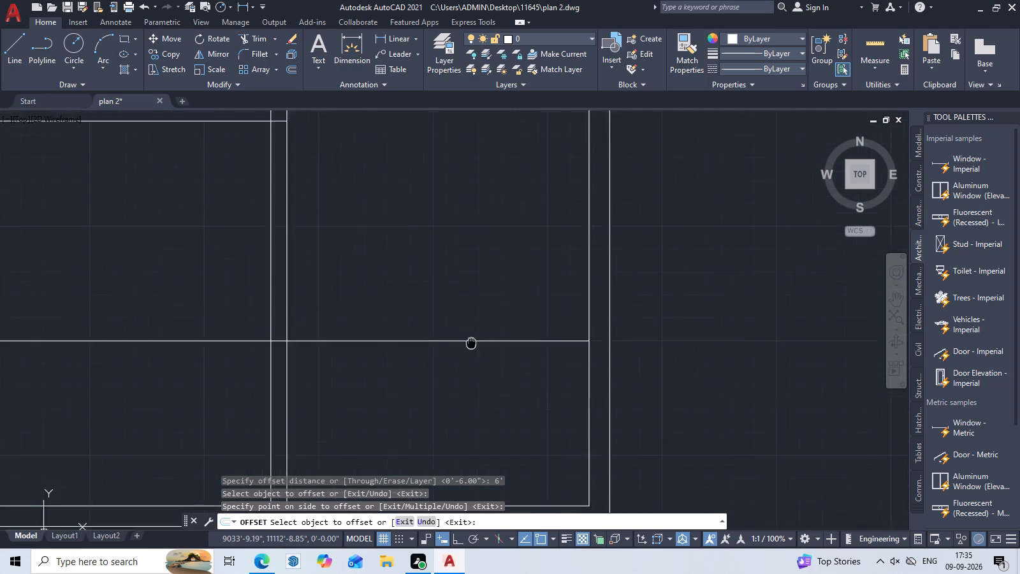
{"action": "middle_click_drag", "start_coordinate": [507, 349], "coordinate": [556, 355]}
{"action": "key", "text": "Escape"}
{"action": "middle_click_drag", "start_coordinate": [671, 403], "coordinate": [584, 395]}
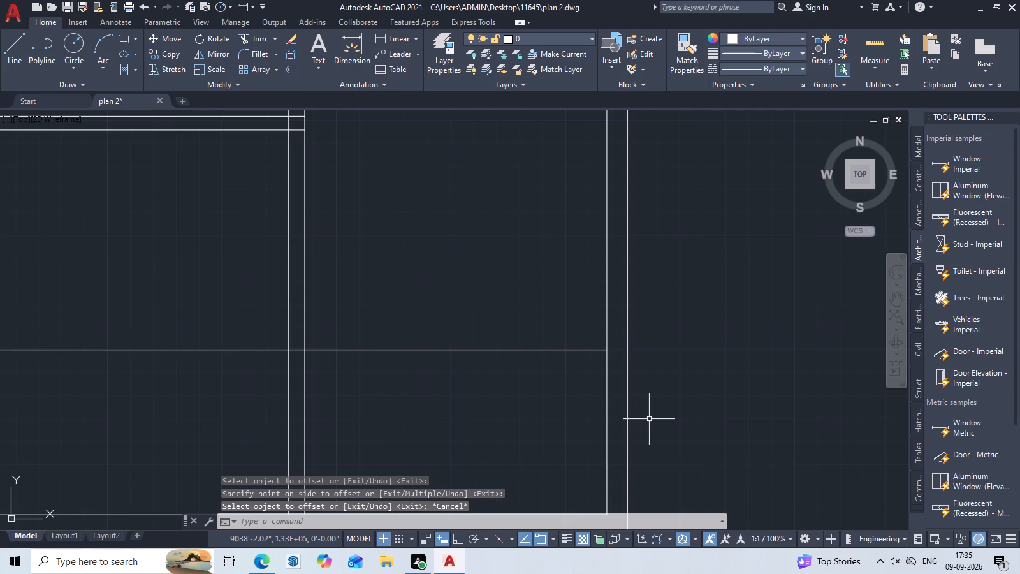
Offset the new horizontal line across the lower rooms 6" upward to form a 6" partition.
{"action": "key", "text": "space"}
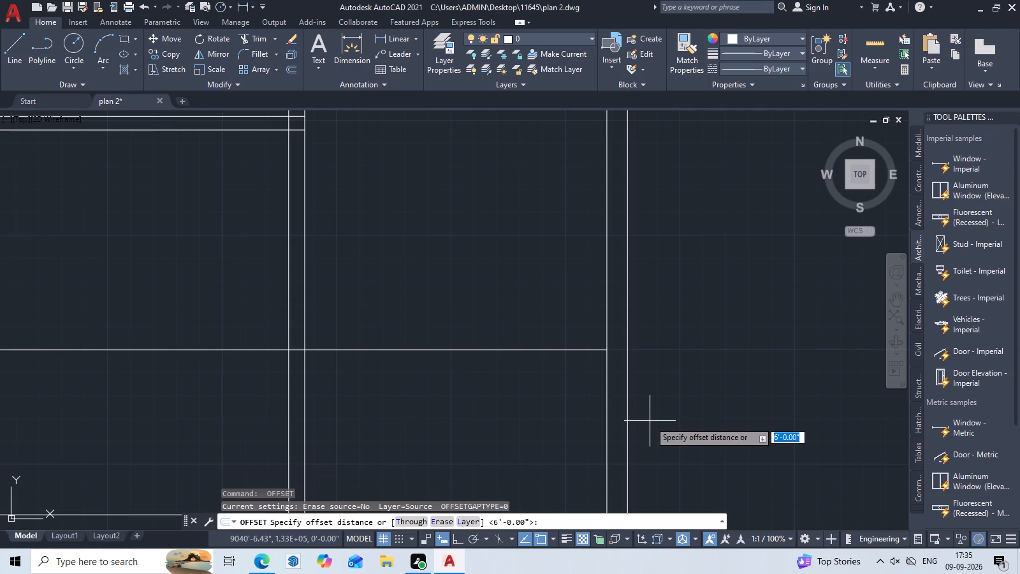
{"action": "key", "text": "6"}
{"action": "key", "text": "space"}
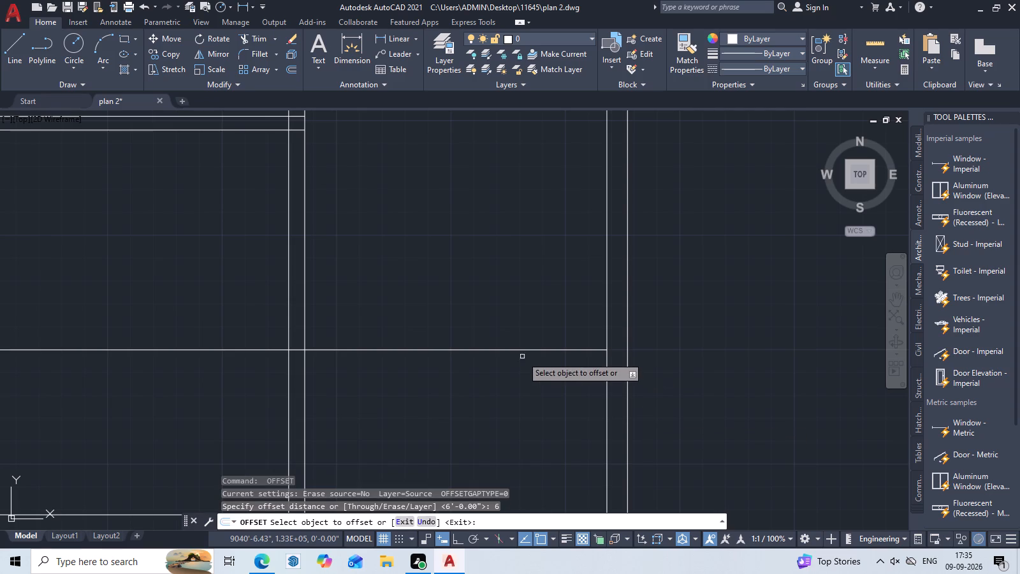
{"action": "double_click", "coordinate": [523, 348]}
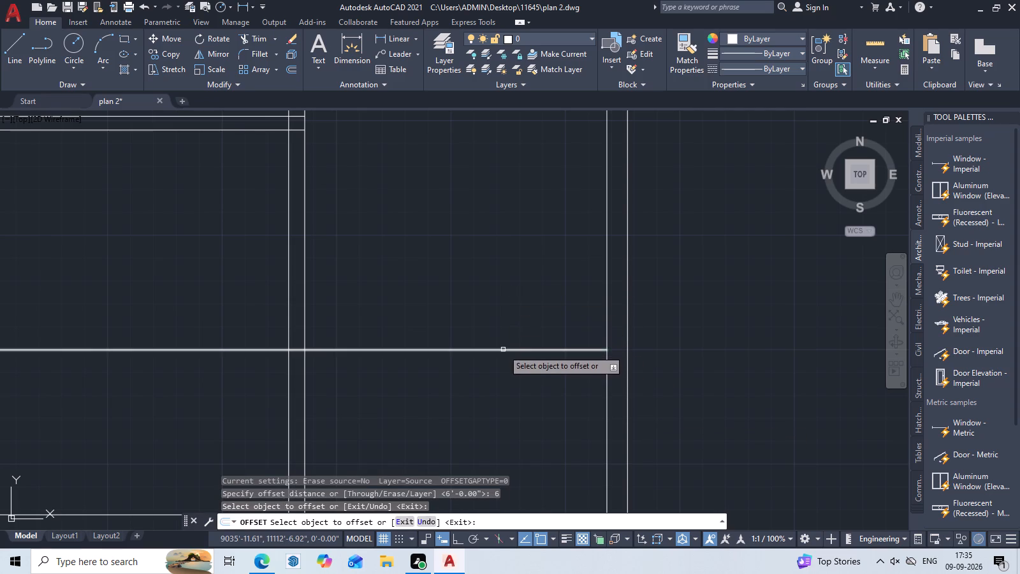
{"action": "left_click", "coordinate": [503, 350]}
{"action": "double_click", "coordinate": [504, 290]}
{"action": "scroll", "coordinate": [414, 320], "scroll_direction": "down", "scroll_amount": 2}
{"action": "middle_click_drag", "start_coordinate": [460, 335], "coordinate": [588, 345]}
{"action": "key", "text": "Escape"}
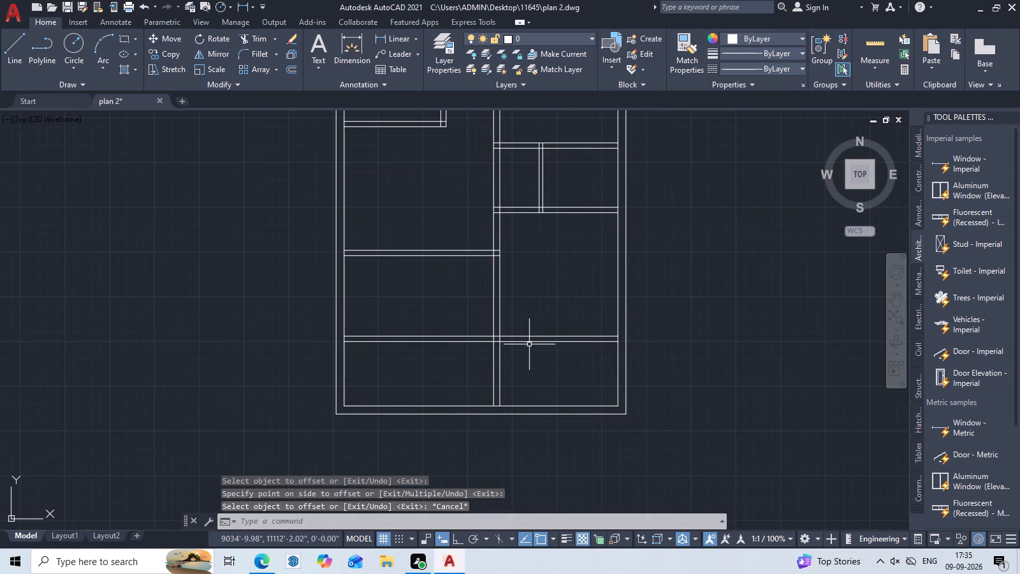
Trim both lines of the new 6" horizontal partition to the left of the long central partition.
{"action": "type", "text": "TR"}
{"action": "key", "text": "space"}
{"action": "left_click", "coordinate": [425, 342]}
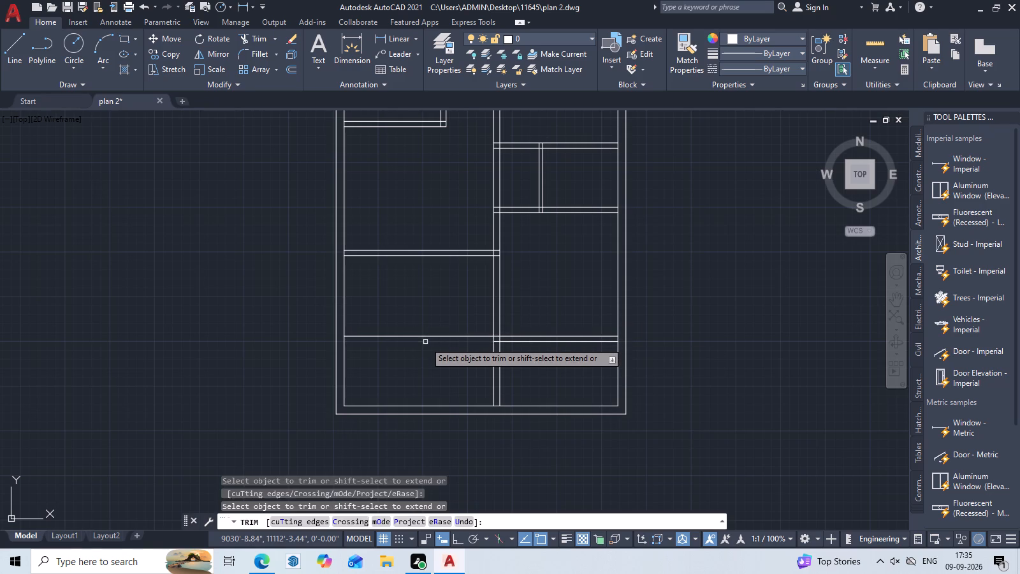
{"action": "double_click", "coordinate": [425, 335]}
{"action": "scroll", "coordinate": [432, 339], "scroll_direction": "down", "scroll_amount": 1}
{"action": "scroll", "coordinate": [463, 341], "scroll_direction": "up", "scroll_amount": 3}
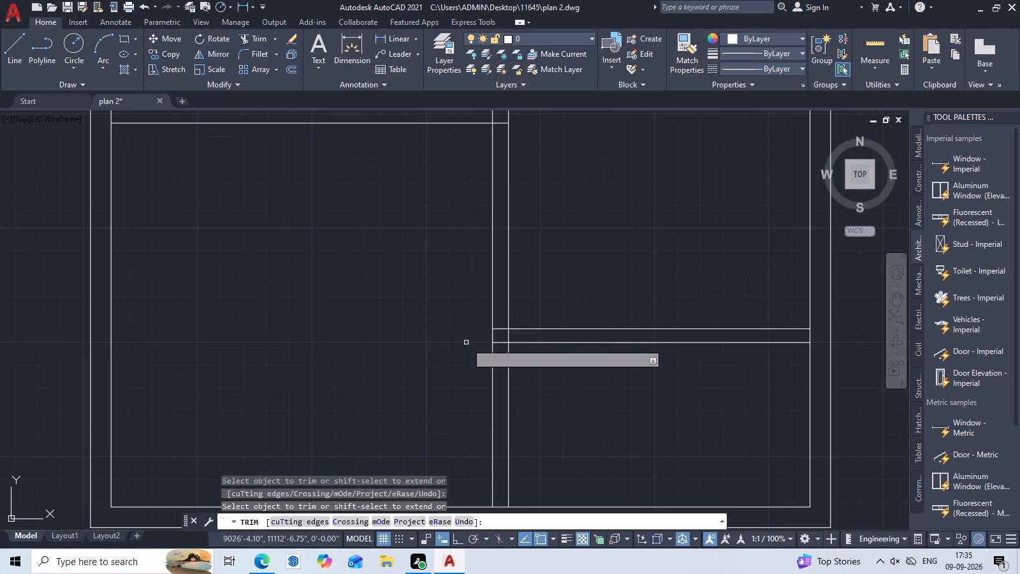
{"action": "scroll", "coordinate": [518, 351], "scroll_direction": "up", "scroll_amount": 3}
{"action": "key", "text": "Escape"}
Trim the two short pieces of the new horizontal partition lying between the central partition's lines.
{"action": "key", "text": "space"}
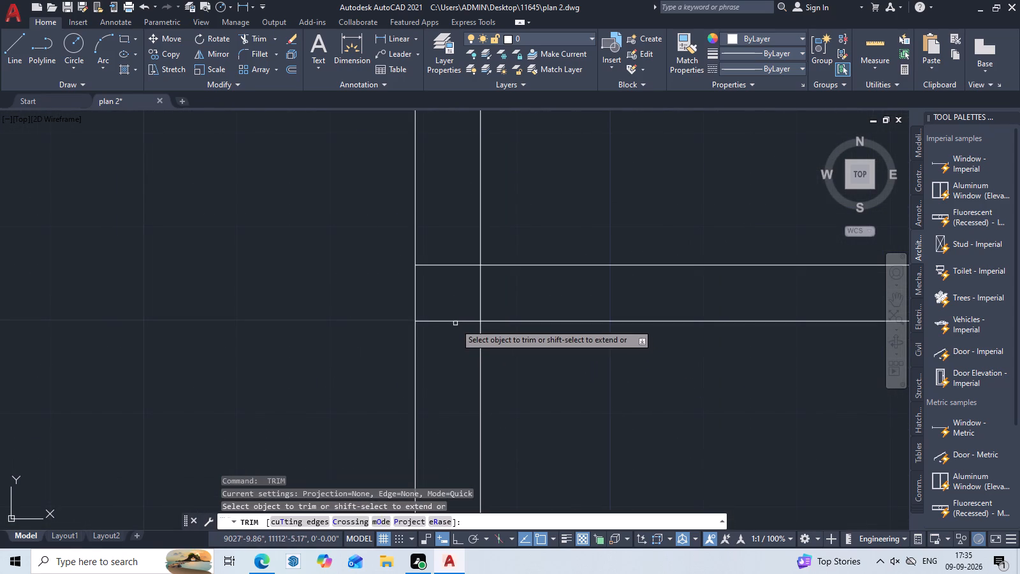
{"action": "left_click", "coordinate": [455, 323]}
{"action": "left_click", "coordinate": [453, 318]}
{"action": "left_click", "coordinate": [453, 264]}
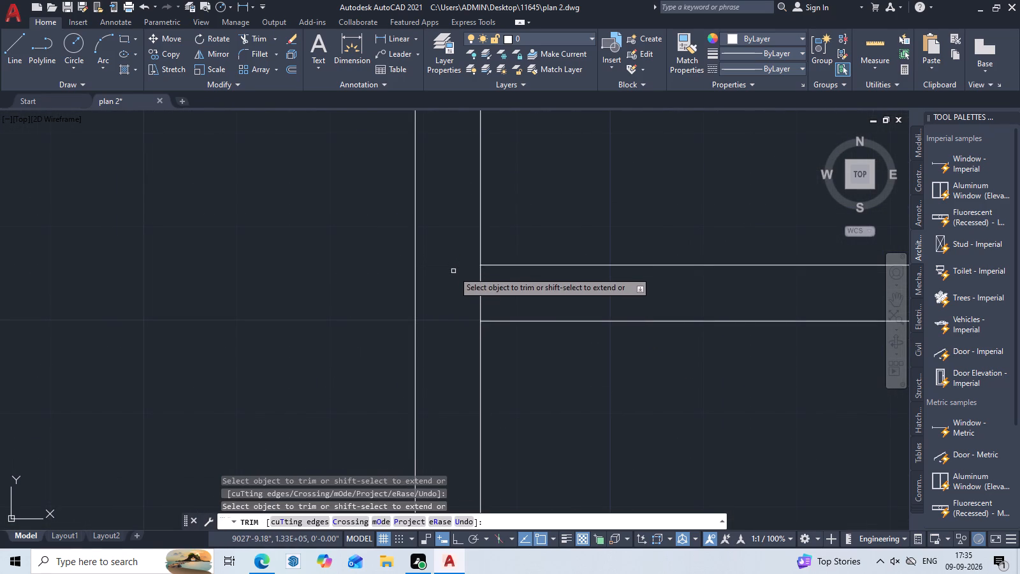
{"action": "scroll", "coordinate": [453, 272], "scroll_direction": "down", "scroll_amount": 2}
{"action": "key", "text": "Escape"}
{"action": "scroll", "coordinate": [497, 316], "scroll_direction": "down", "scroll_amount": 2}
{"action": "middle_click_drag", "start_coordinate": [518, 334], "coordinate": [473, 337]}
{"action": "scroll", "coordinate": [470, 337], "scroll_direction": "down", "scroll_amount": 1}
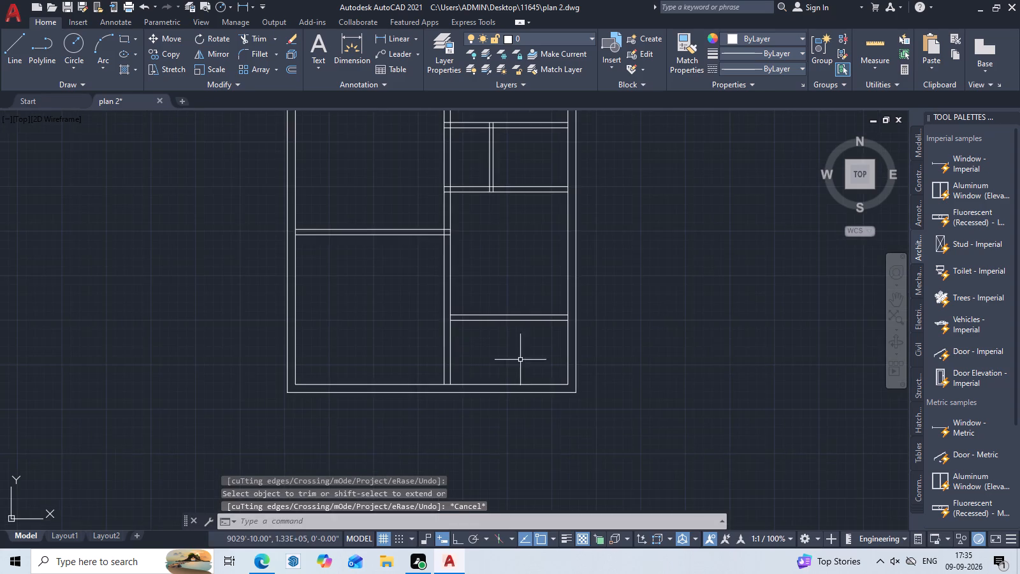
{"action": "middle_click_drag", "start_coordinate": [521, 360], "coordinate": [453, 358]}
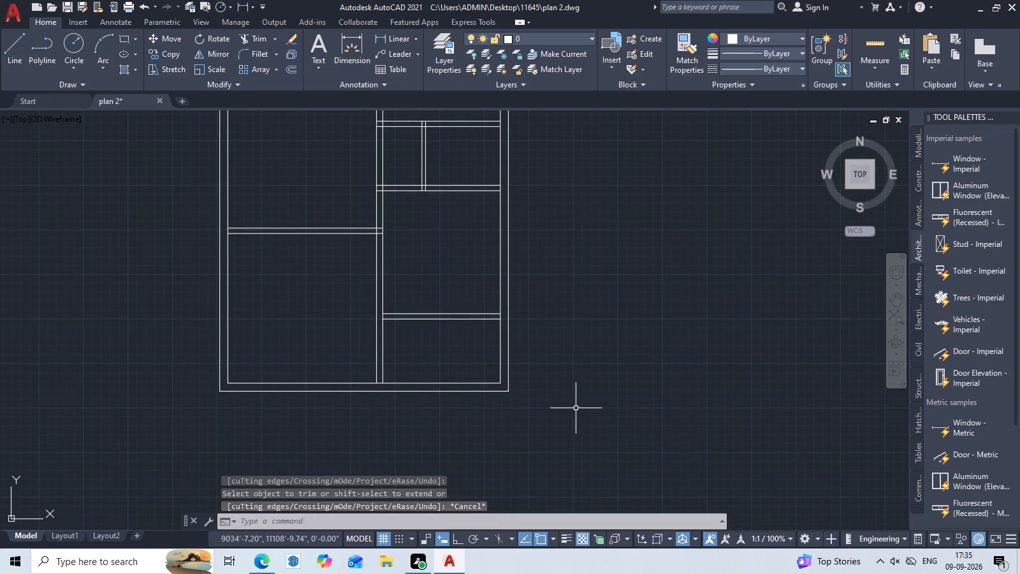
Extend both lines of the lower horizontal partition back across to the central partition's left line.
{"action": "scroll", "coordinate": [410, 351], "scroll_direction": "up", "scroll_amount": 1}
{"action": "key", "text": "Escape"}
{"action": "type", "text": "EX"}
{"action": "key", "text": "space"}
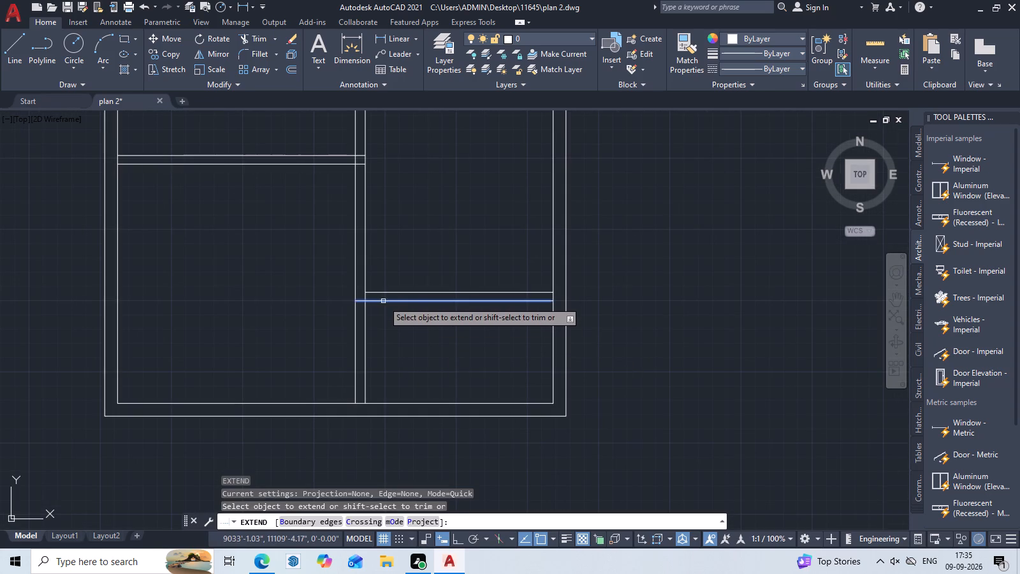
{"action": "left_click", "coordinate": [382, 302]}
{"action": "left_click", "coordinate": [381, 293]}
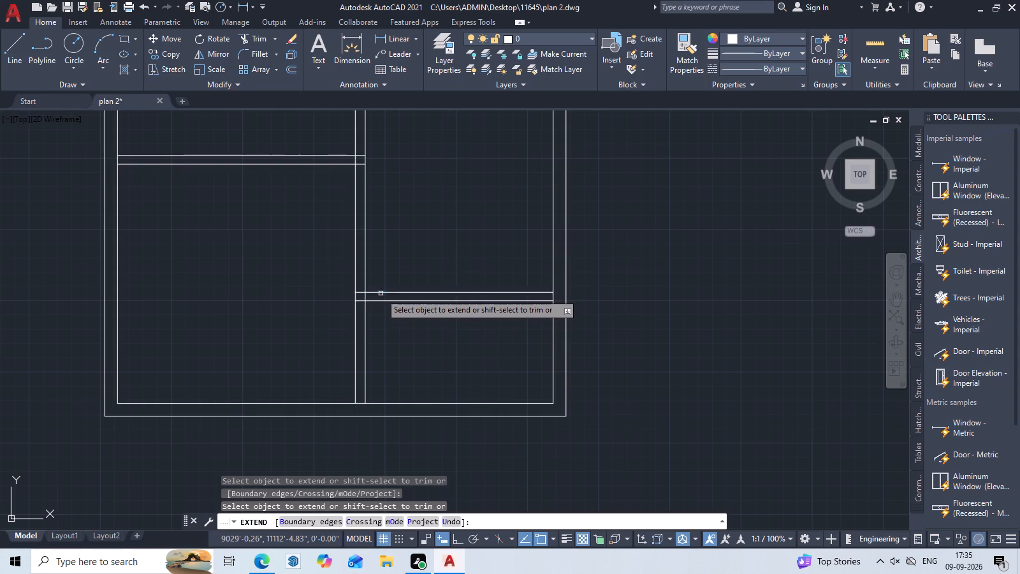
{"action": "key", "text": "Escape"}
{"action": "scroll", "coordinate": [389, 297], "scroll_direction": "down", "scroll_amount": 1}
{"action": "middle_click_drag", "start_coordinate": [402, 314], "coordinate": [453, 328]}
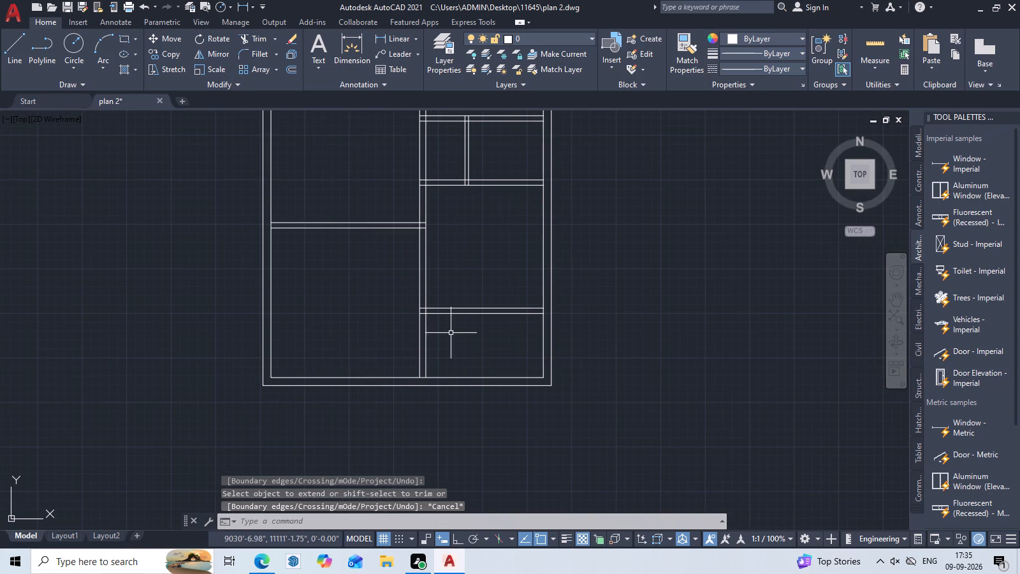
Offset the inner line of the bottom outer wall 3' upward into the bottom-right room.
{"action": "key", "text": "Escape"}
{"action": "scroll", "coordinate": [421, 331], "scroll_direction": "down", "scroll_amount": 1}
{"action": "middle_click_drag", "start_coordinate": [433, 335], "coordinate": [459, 299]}
{"action": "scroll", "coordinate": [442, 305], "scroll_direction": "up", "scroll_amount": 3}
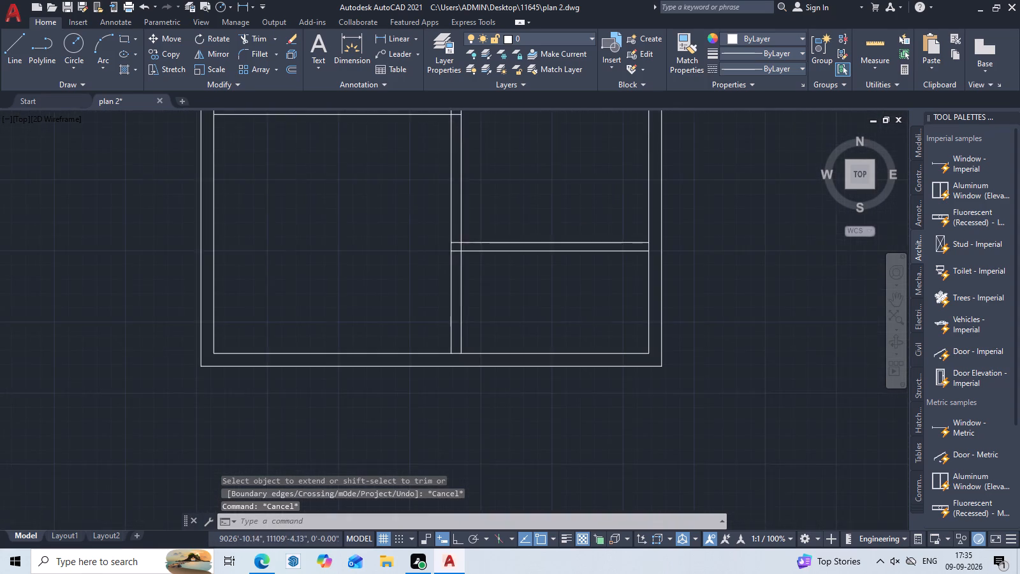
{"action": "scroll", "coordinate": [442, 305], "scroll_direction": "up", "scroll_amount": 1}
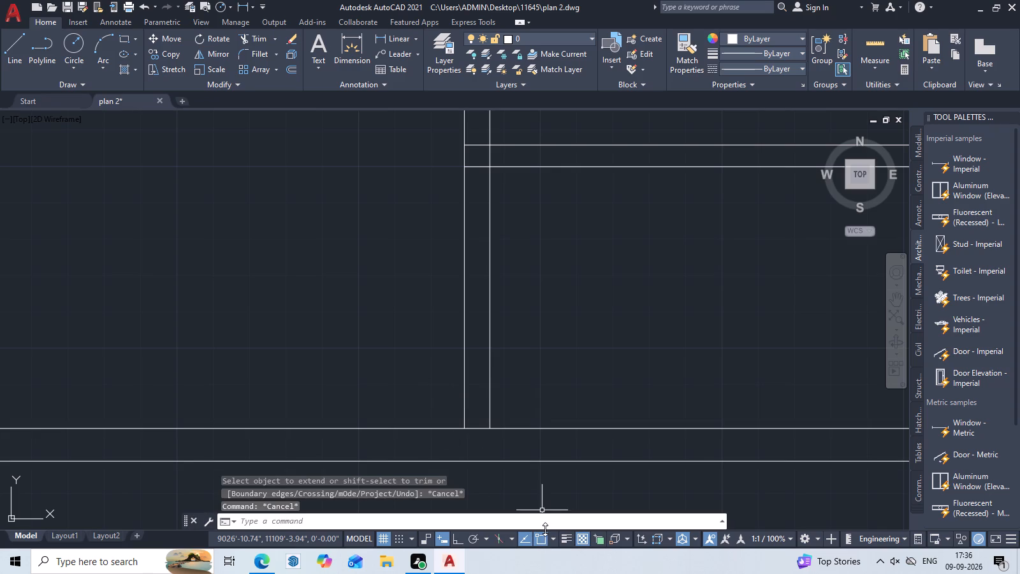
{"action": "key", "text": "Escape"}
{"action": "key", "text": "Escape"}
{"action": "key", "text": "Escape"}
{"action": "scroll", "coordinate": [567, 503], "scroll_direction": "down", "scroll_amount": 1}
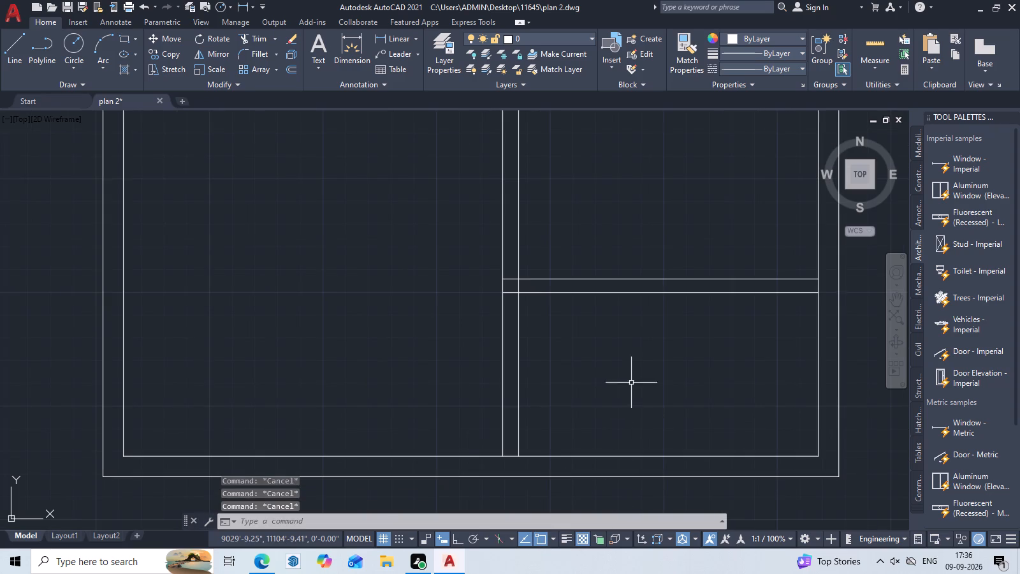
{"action": "middle_click_drag", "start_coordinate": [608, 375], "coordinate": [399, 317]}
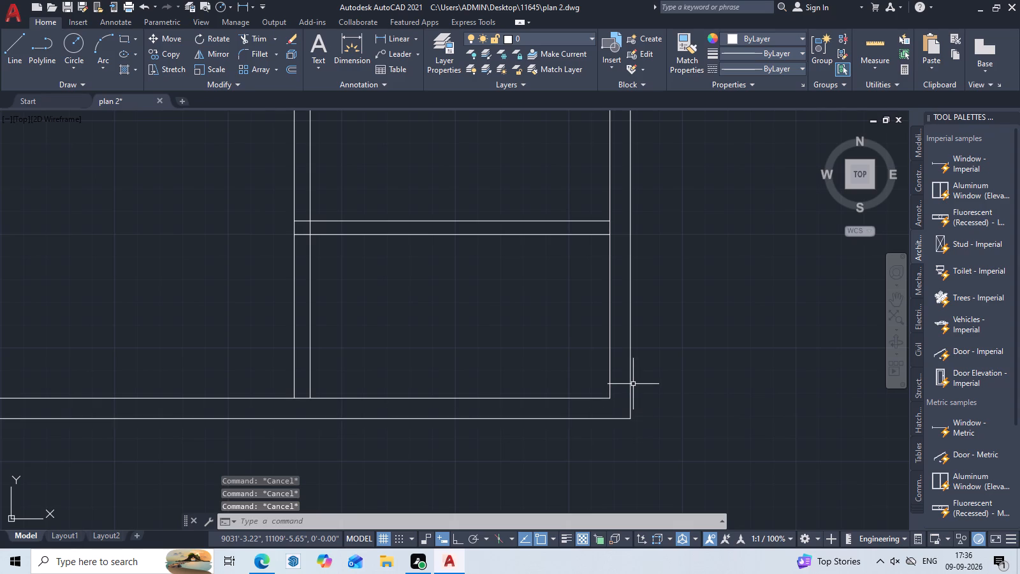
{"action": "type", "text": "O"}
{"action": "key", "text": "space"}
{"action": "type", "text": "3'"}
{"action": "key", "text": "space"}
{"action": "left_click", "coordinate": [560, 399]}
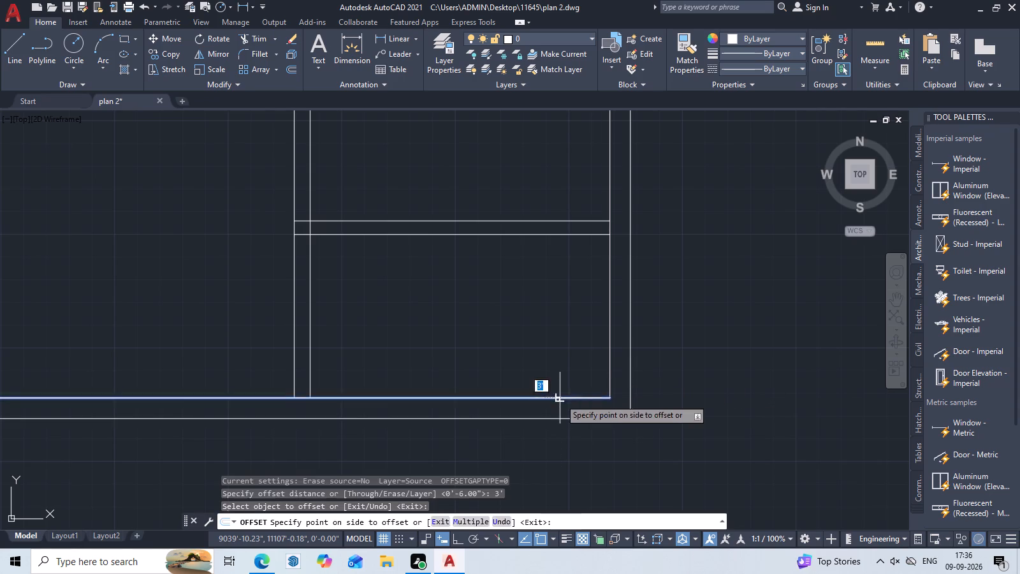
{"action": "left_click", "coordinate": [549, 325]}
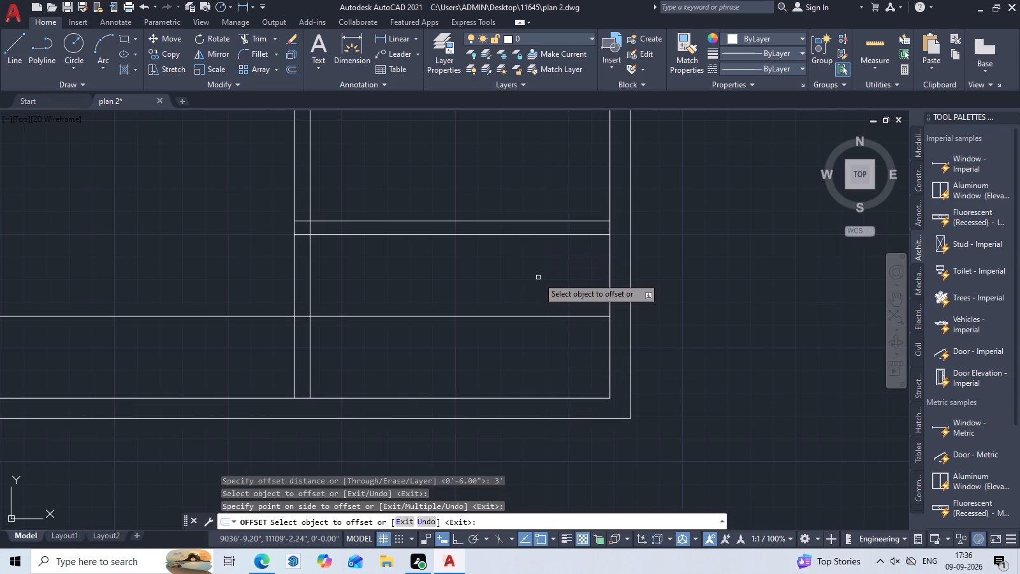
{"action": "key", "text": "Escape"}
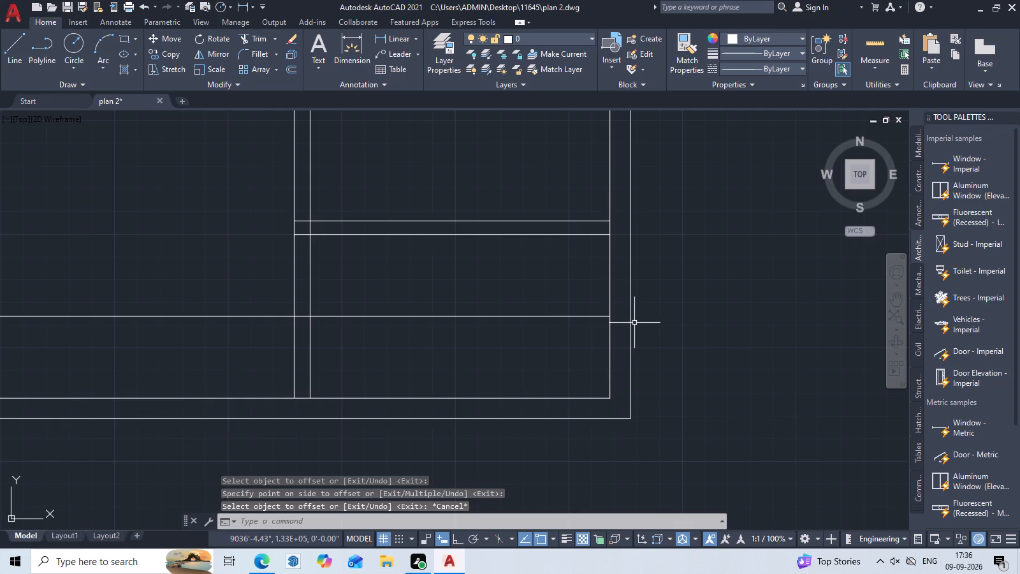
{"action": "key", "text": "Escape"}
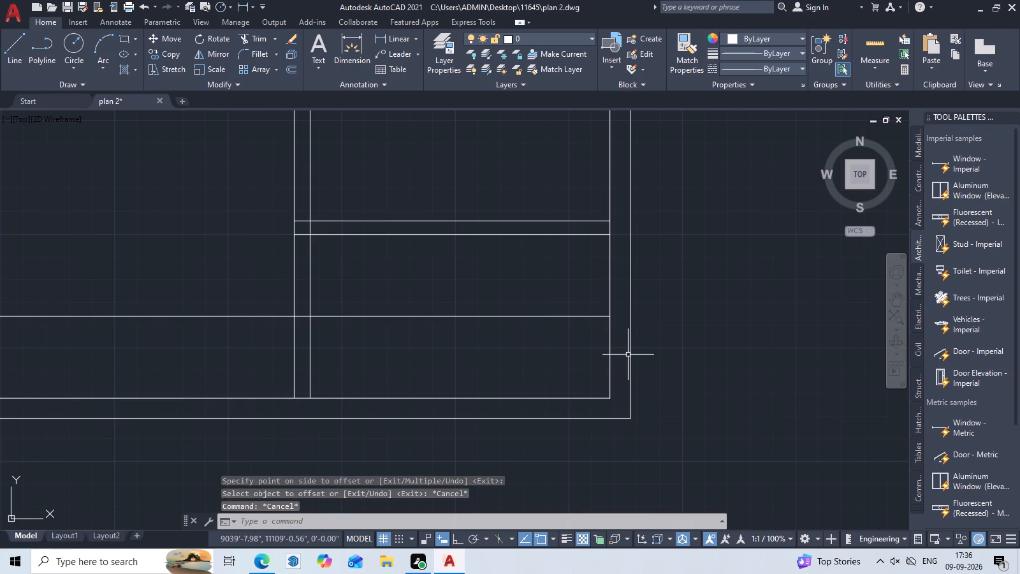
Offset the inner line of the right outer wall 3' to the left across the bottom-right room.
{"action": "key", "text": "space"}
{"action": "key", "text": "space"}
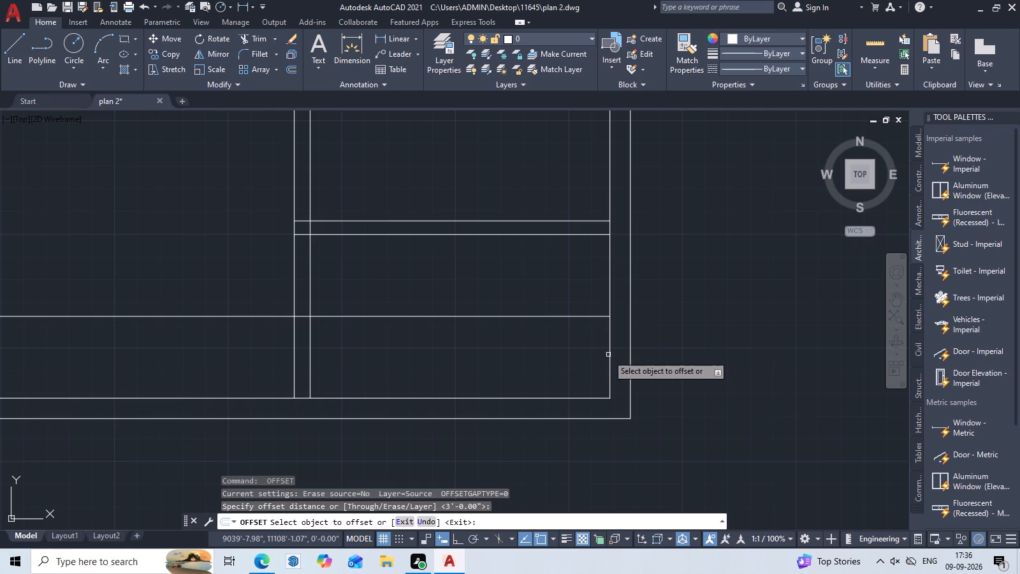
{"action": "left_click", "coordinate": [610, 350]}
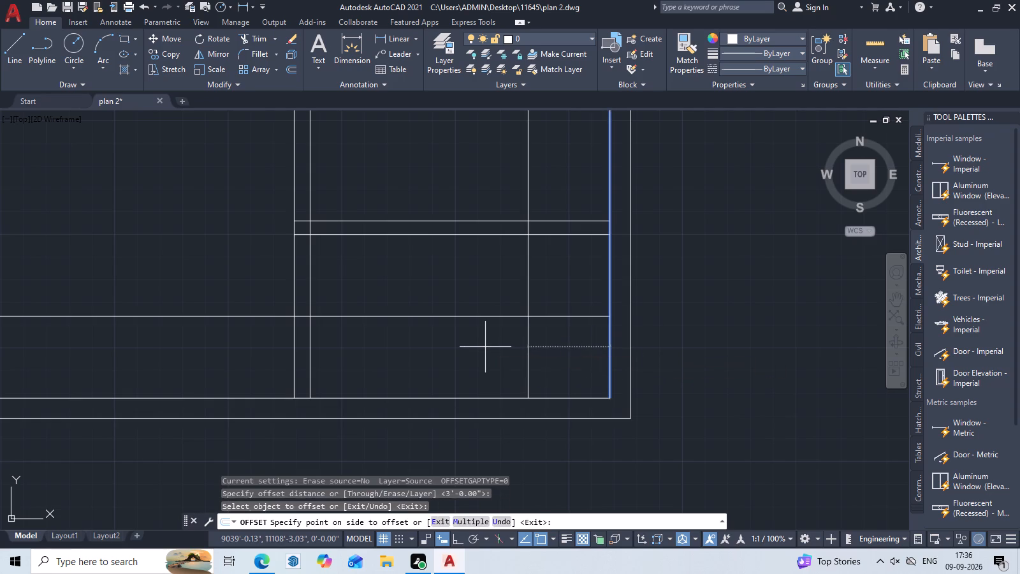
{"action": "double_click", "coordinate": [485, 347]}
{"action": "key", "text": "Escape"}
Trim the new vertical line within the lower horizontal partition and delete its remaining part above that partition.
{"action": "type", "text": "TR"}
{"action": "key", "text": "space"}
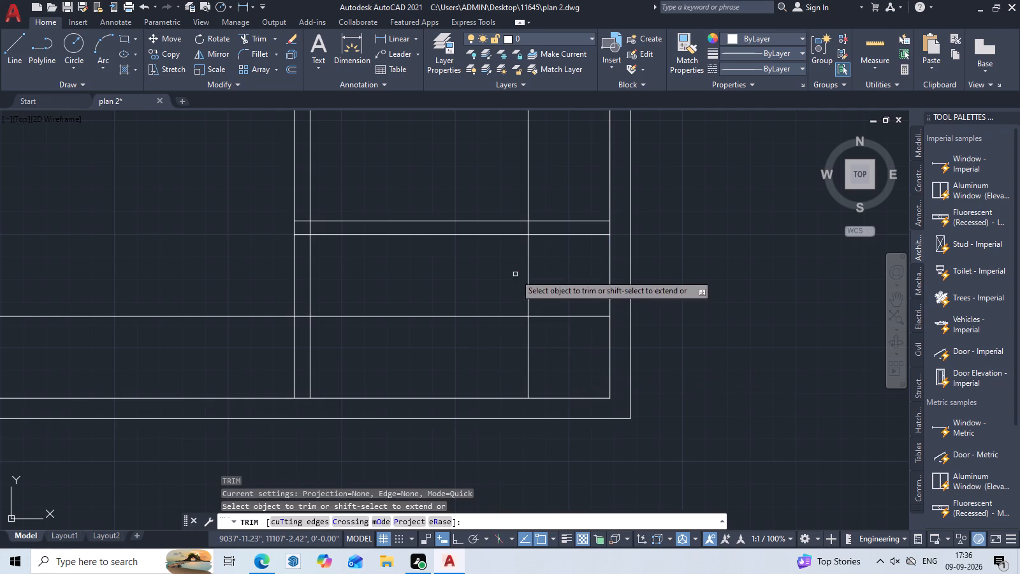
{"action": "scroll", "coordinate": [539, 236], "scroll_direction": "up", "scroll_amount": 1}
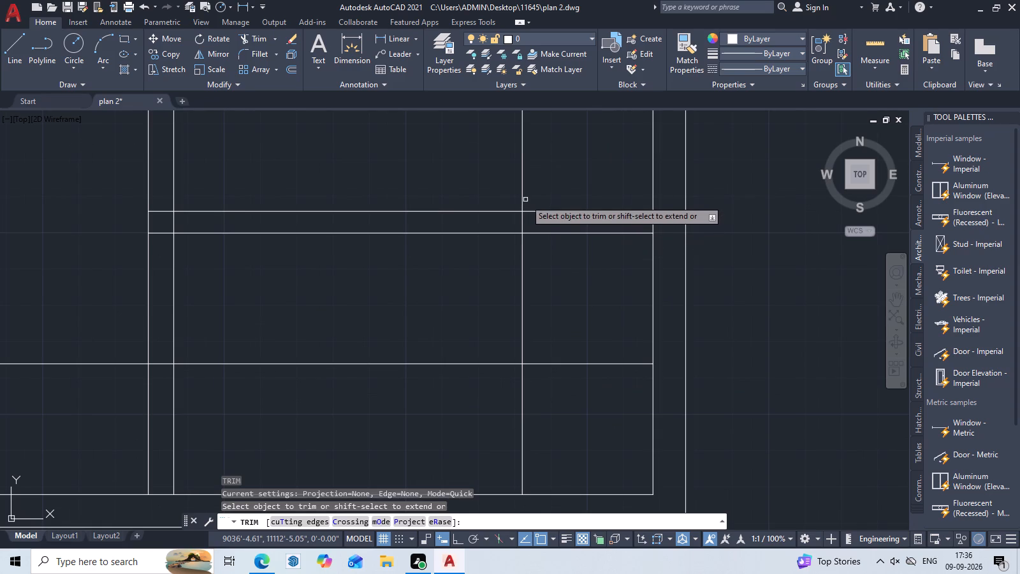
{"action": "left_click", "coordinate": [521, 218]}
{"action": "key", "text": "Escape"}
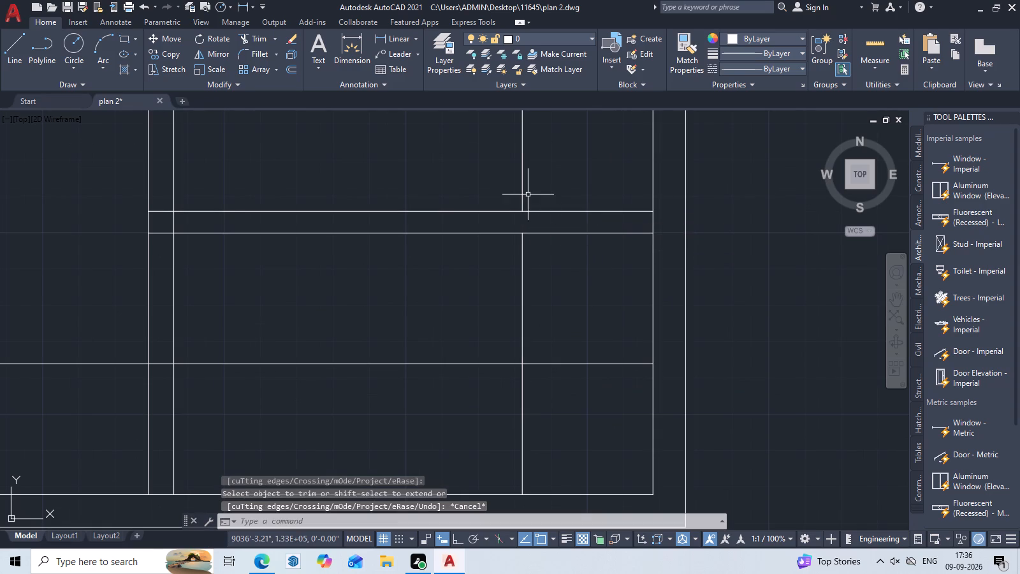
{"action": "left_click", "coordinate": [523, 189]}
{"action": "key", "text": "Delete"}
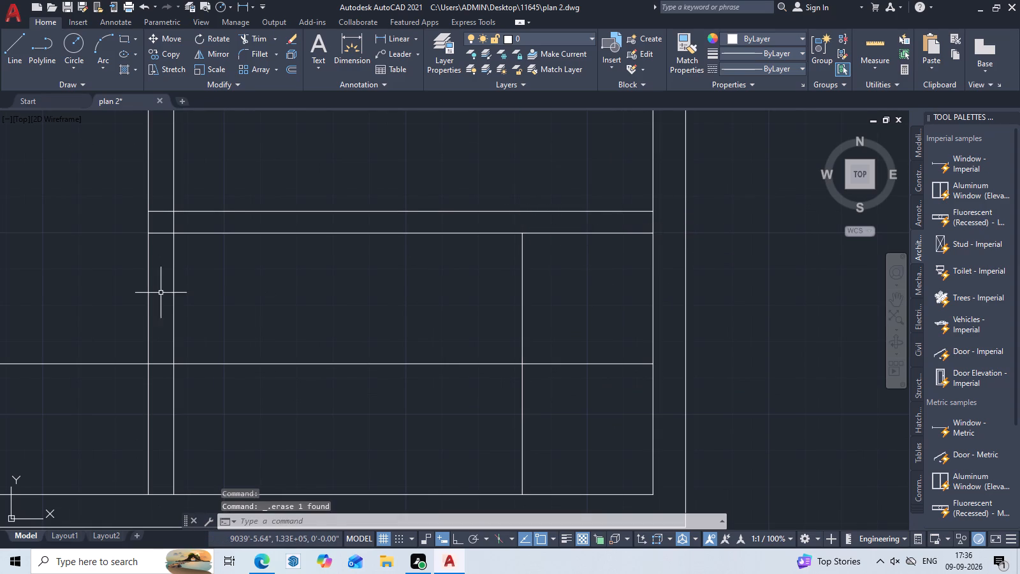
Trim the 3' offset horizontal line within the central partition and delete its remaining part in the lower left room.
{"action": "key", "text": "Escape"}
{"action": "type", "text": "TR"}
{"action": "key", "text": "space"}
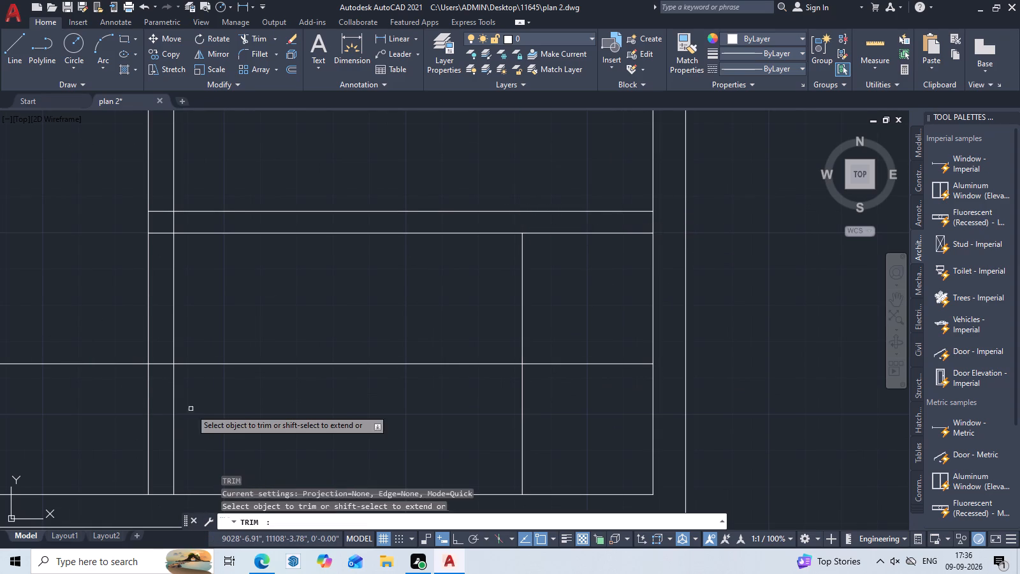
{"action": "left_click", "coordinate": [165, 365]}
{"action": "key", "text": "Escape"}
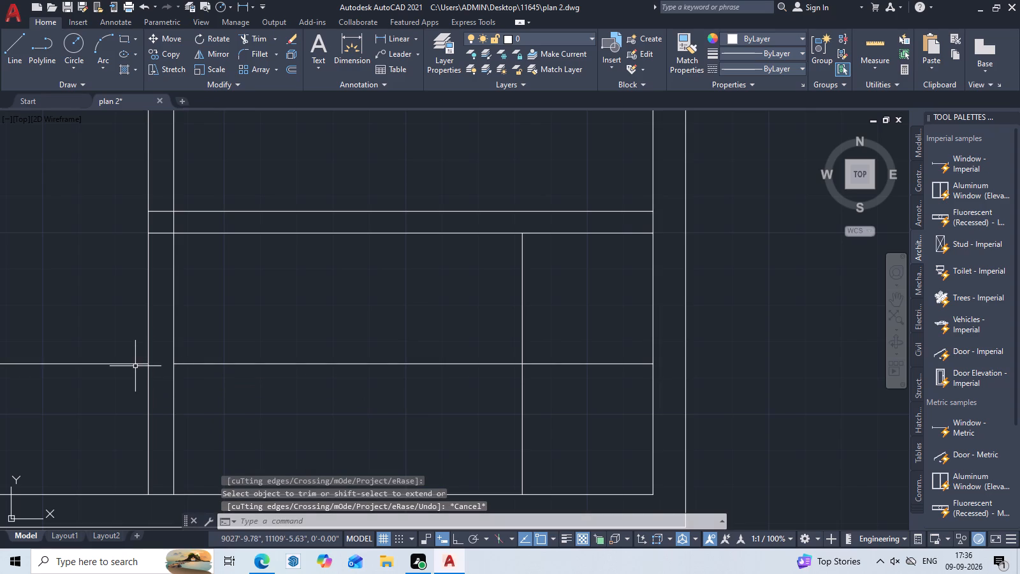
{"action": "left_click", "coordinate": [135, 363]}
{"action": "key", "text": "Delete"}
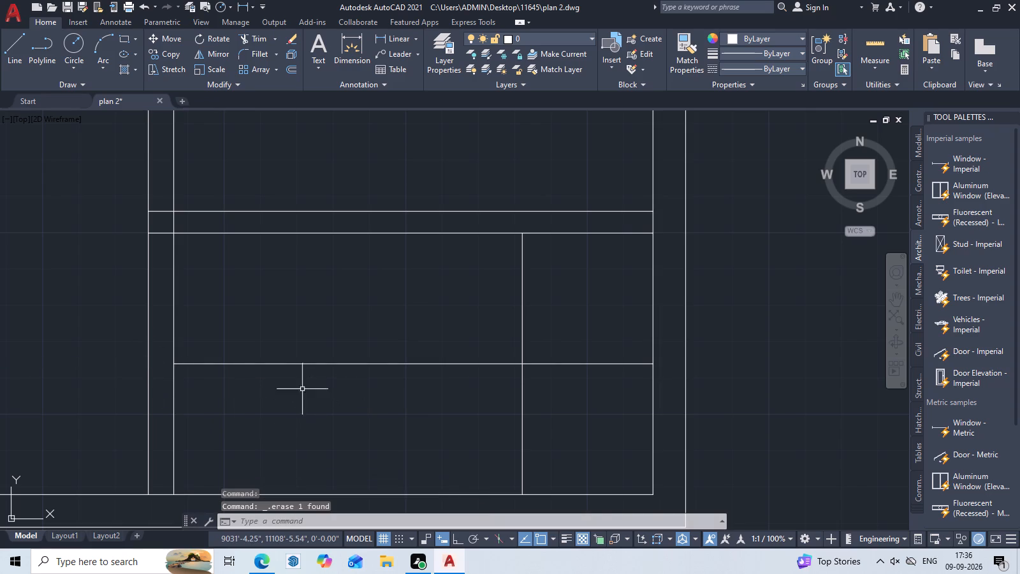
Inspect the subdivided bottom-right room and check the spacing of its dividing lines with Quick measure.
{"action": "scroll", "coordinate": [261, 361], "scroll_direction": "down", "scroll_amount": 3}
{"action": "middle_click_drag", "start_coordinate": [261, 361], "coordinate": [391, 360]}
{"action": "key", "text": "Escape"}
{"action": "scroll", "coordinate": [437, 361], "scroll_direction": "up", "scroll_amount": 2}
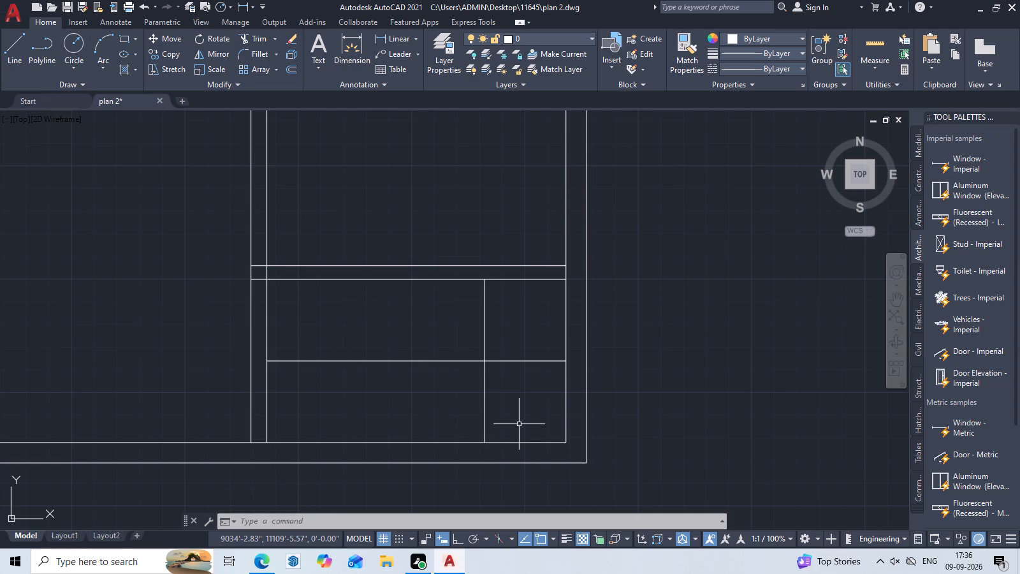
{"action": "scroll", "coordinate": [323, 471], "scroll_direction": "down", "scroll_amount": 1}
{"action": "middle_click_drag", "start_coordinate": [323, 471], "coordinate": [345, 431]}
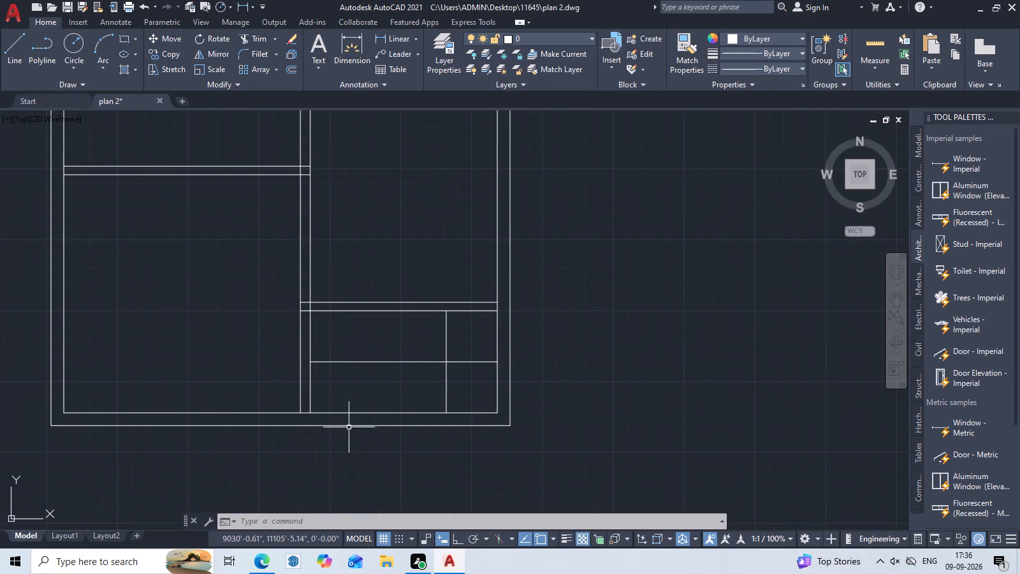
{"action": "middle_click_drag", "start_coordinate": [366, 362], "coordinate": [298, 305]}
{"action": "scroll", "coordinate": [334, 321], "scroll_direction": "up", "scroll_amount": 2}
{"action": "middle_click_drag", "start_coordinate": [397, 344], "coordinate": [353, 316]}
{"action": "scroll", "coordinate": [439, 327], "scroll_direction": "down", "scroll_amount": 1}
{"action": "middle_click_drag", "start_coordinate": [453, 327], "coordinate": [459, 333]}
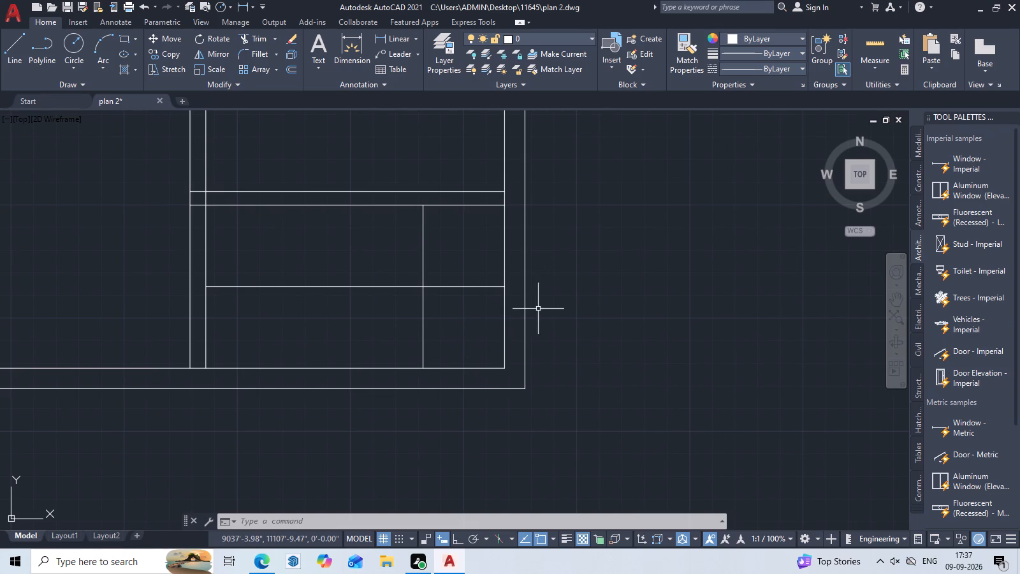
{"action": "scroll", "coordinate": [527, 307], "scroll_direction": "up", "scroll_amount": 1}
{"action": "scroll", "coordinate": [492, 322], "scroll_direction": "down", "scroll_amount": 1}
{"action": "middle_click_drag", "start_coordinate": [537, 340], "coordinate": [633, 355]}
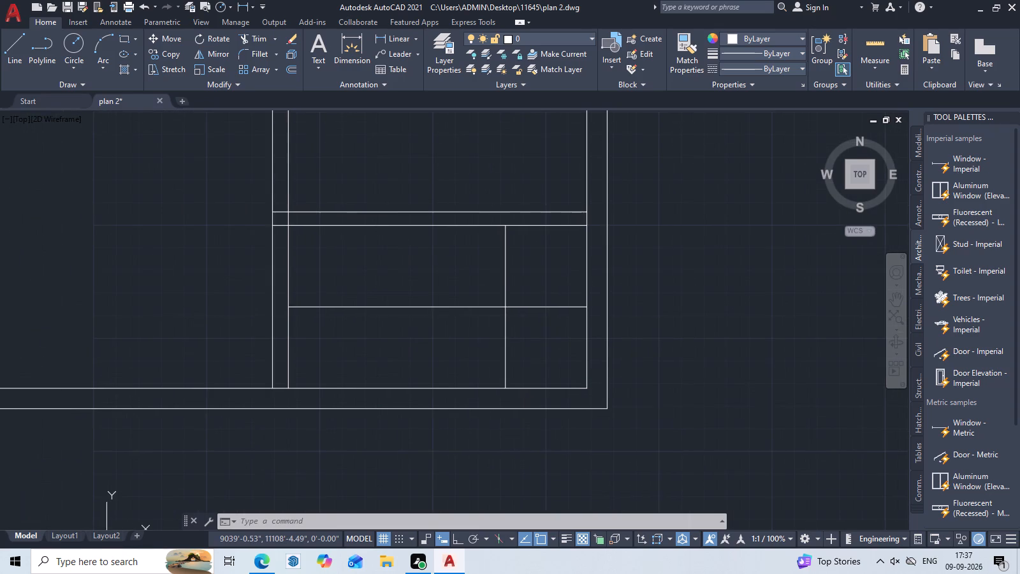
{"action": "key", "text": "Escape"}
{"action": "left_click", "coordinate": [890, 37]}
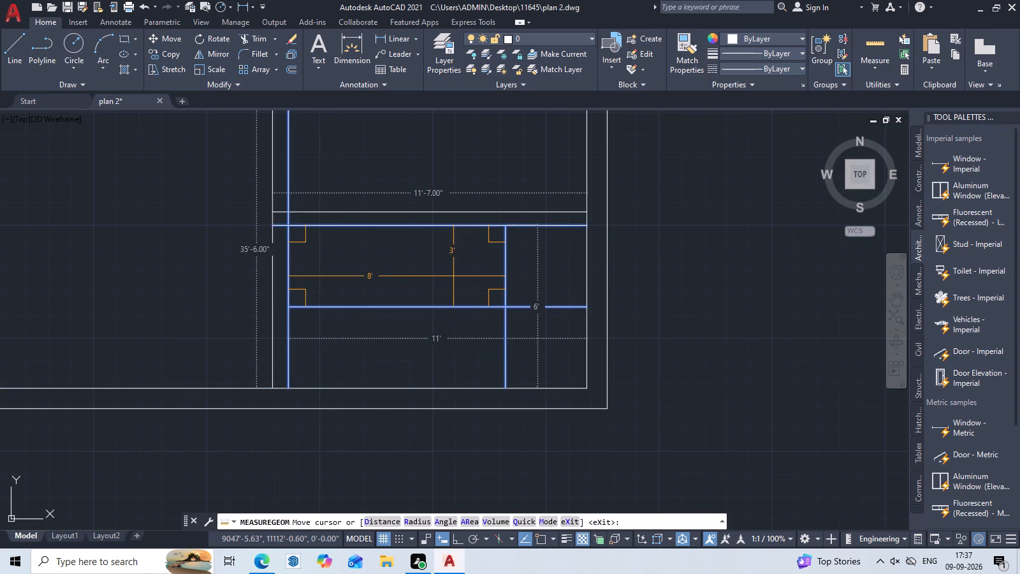
{"action": "key", "text": "Escape"}
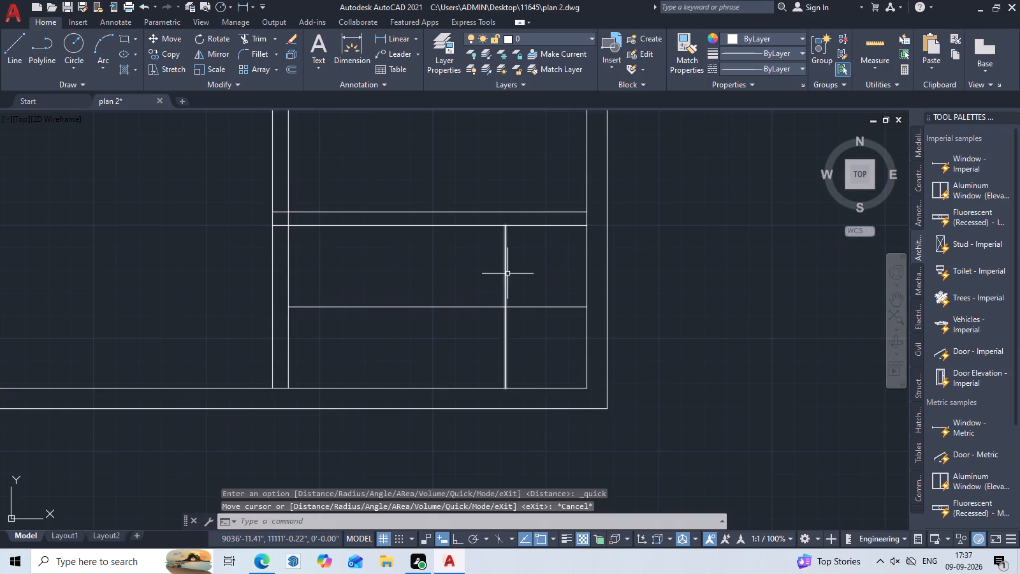
Delete the vertical dividing line inside the bottom-right room.
{"action": "left_click", "coordinate": [504, 274]}
{"action": "key", "text": "Delete"}
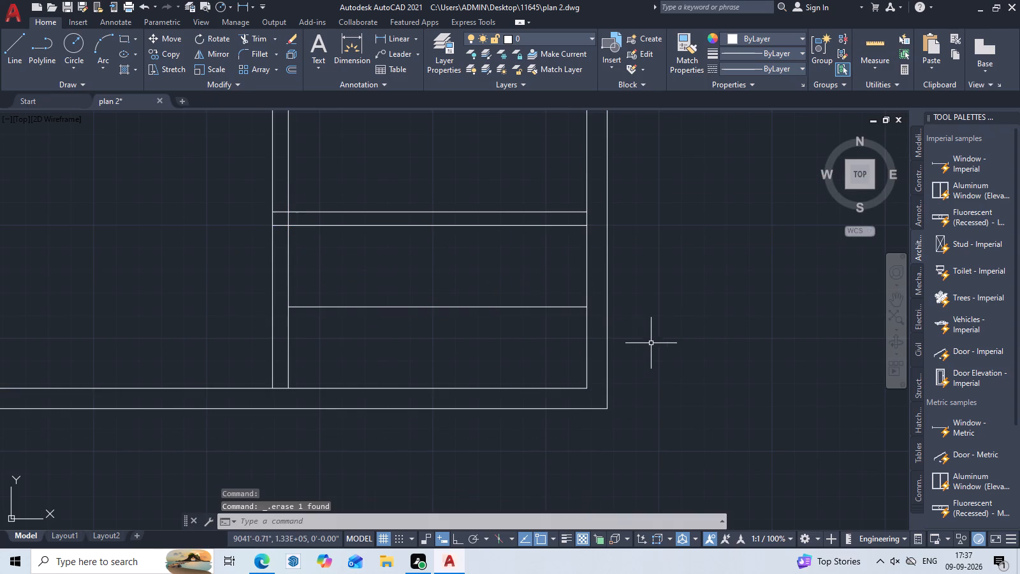
Measure the bottom-right room's clear width and the central partition's thickness with Quick measure.
{"action": "left_click", "coordinate": [882, 36]}
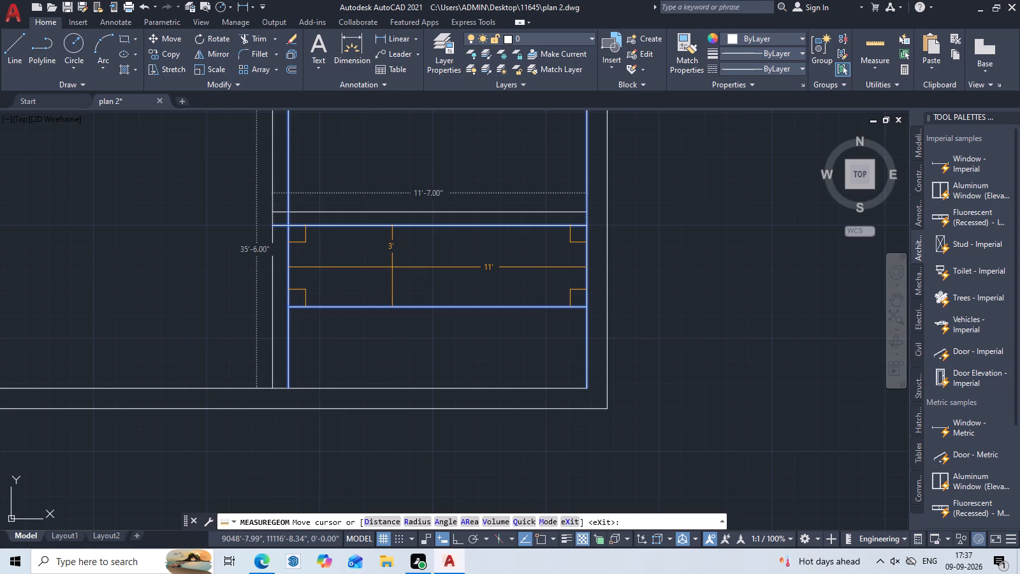
{"action": "key", "text": "Escape"}
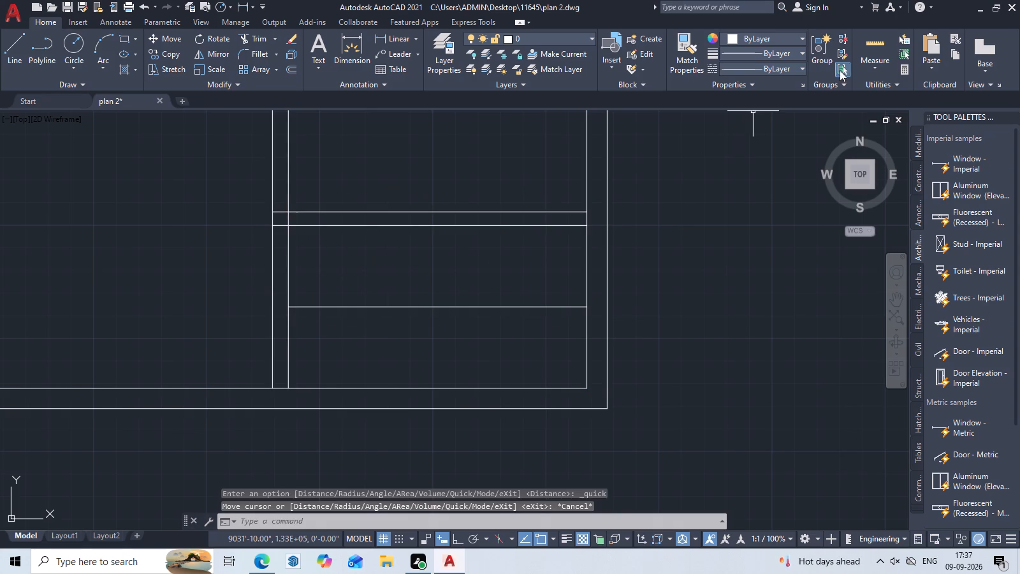
{"action": "double_click", "coordinate": [870, 43]}
{"action": "scroll", "coordinate": [279, 277], "scroll_direction": "up", "scroll_amount": 1}
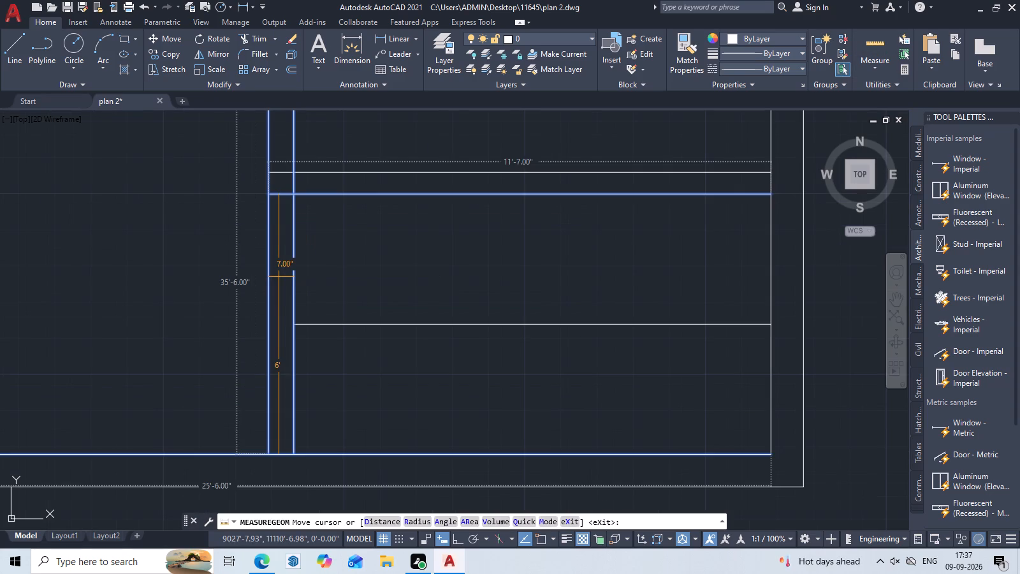
{"action": "key", "text": "Escape"}
Trim away both lines of the central vertical partition below the lower horizontal partition.
{"action": "scroll", "coordinate": [286, 277], "scroll_direction": "down", "scroll_amount": 1}
{"action": "scroll", "coordinate": [441, 332], "scroll_direction": "down", "scroll_amount": 2}
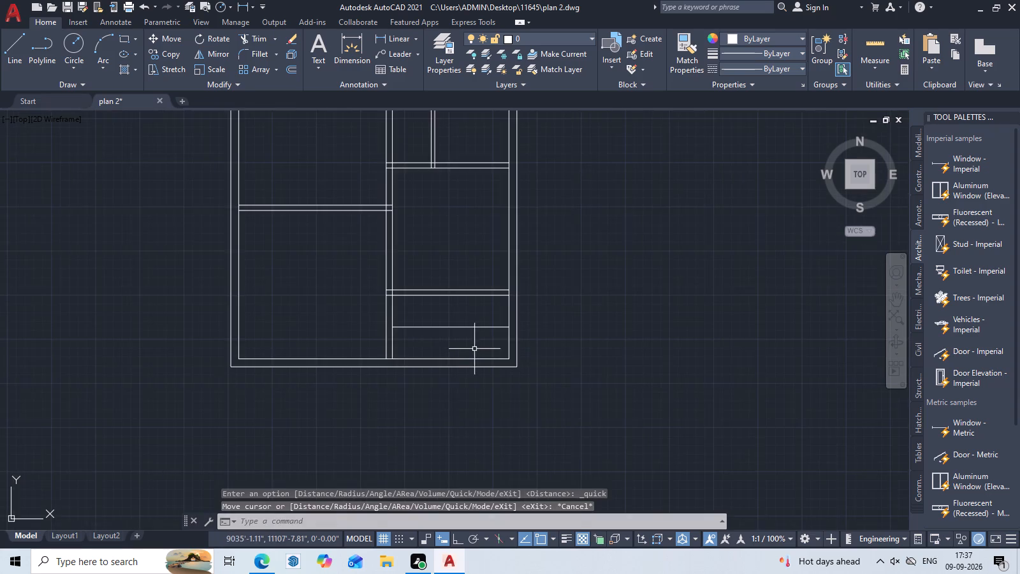
{"action": "scroll", "coordinate": [477, 351], "scroll_direction": "down", "scroll_amount": 1}
{"action": "scroll", "coordinate": [441, 328], "scroll_direction": "up", "scroll_amount": 4}
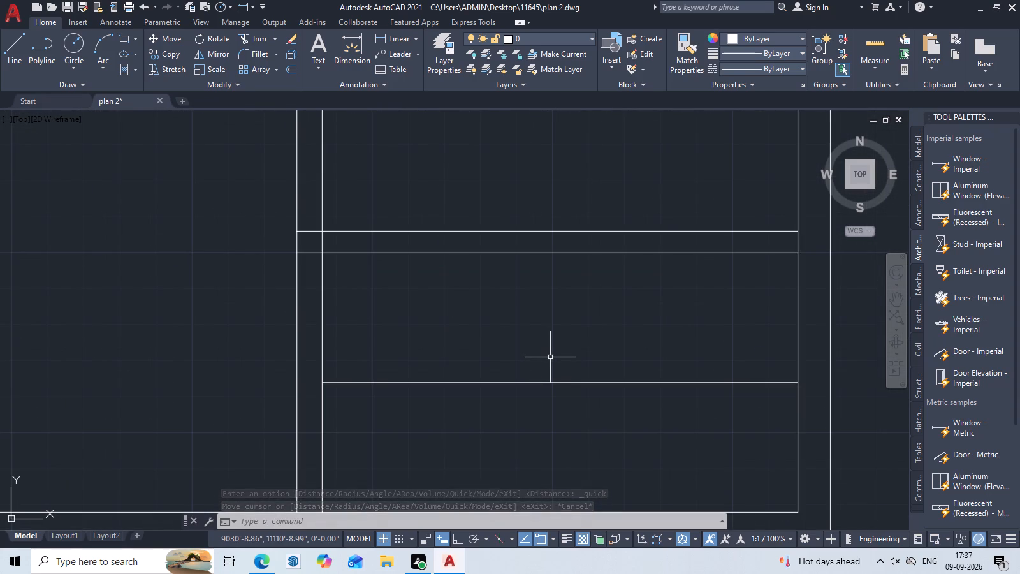
{"action": "scroll", "coordinate": [451, 336], "scroll_direction": "down", "scroll_amount": 1}
{"action": "middle_click_drag", "start_coordinate": [451, 336], "coordinate": [503, 332]}
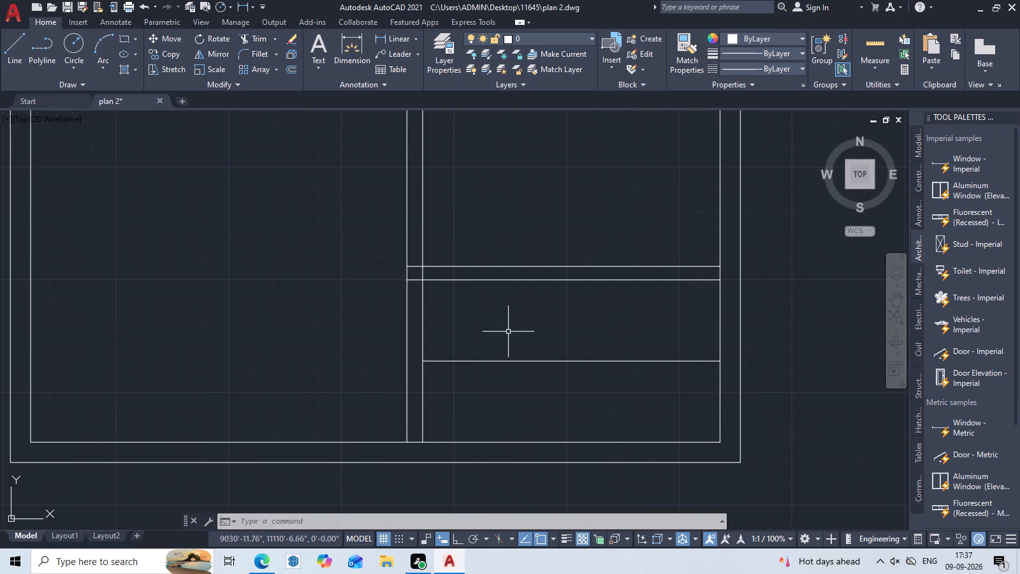
{"action": "key", "text": "Escape"}
{"action": "type", "text": "TR"}
{"action": "key", "text": "space"}
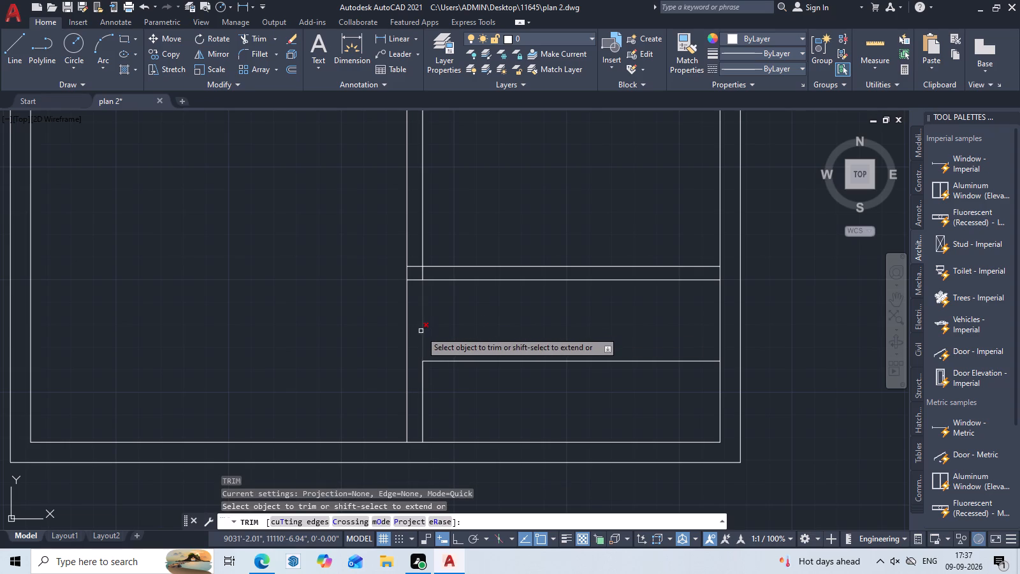
{"action": "left_click", "coordinate": [423, 331]}
{"action": "left_click", "coordinate": [424, 386]}
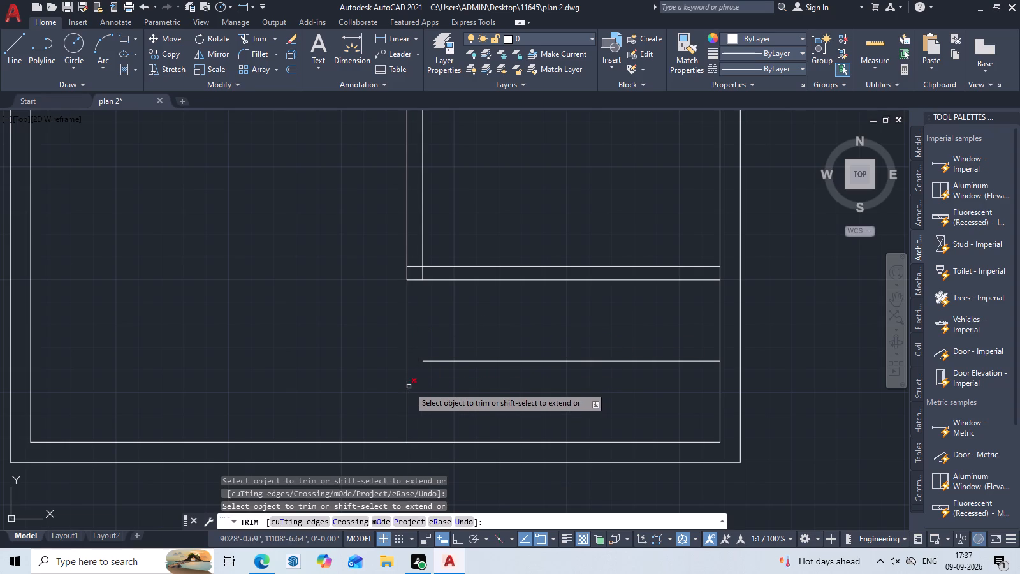
{"action": "left_click", "coordinate": [408, 375]}
{"action": "key", "text": "Escape"}
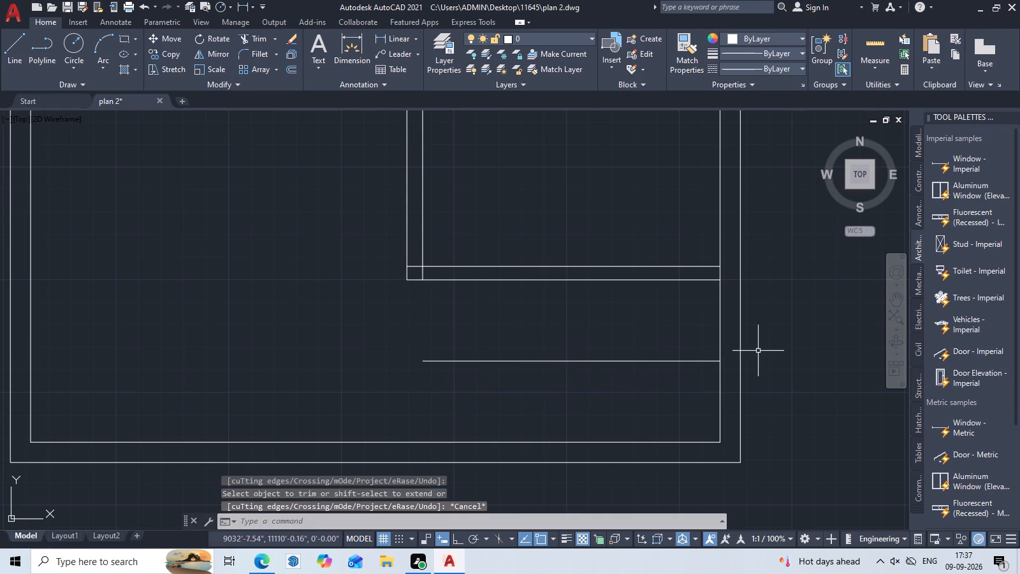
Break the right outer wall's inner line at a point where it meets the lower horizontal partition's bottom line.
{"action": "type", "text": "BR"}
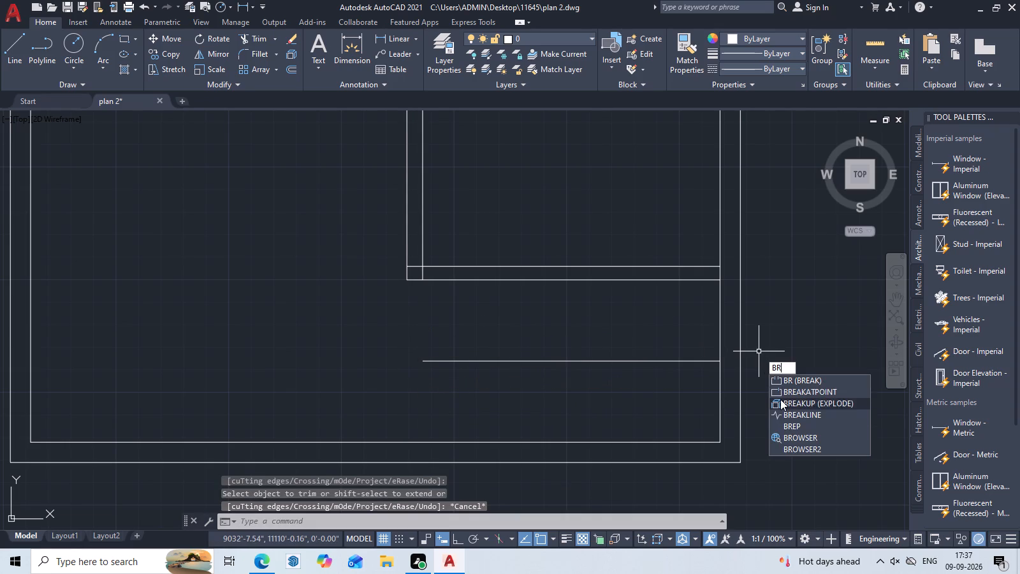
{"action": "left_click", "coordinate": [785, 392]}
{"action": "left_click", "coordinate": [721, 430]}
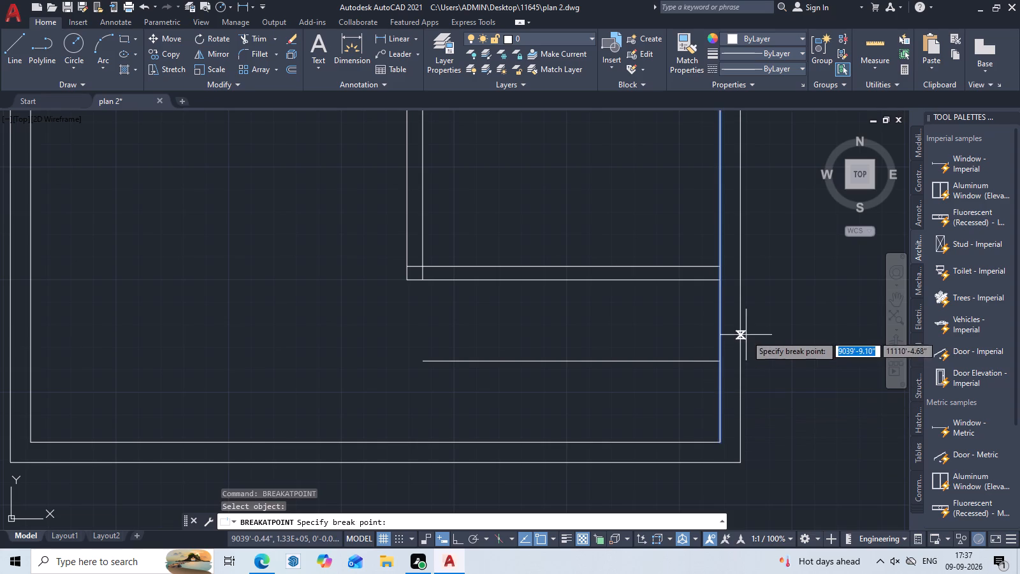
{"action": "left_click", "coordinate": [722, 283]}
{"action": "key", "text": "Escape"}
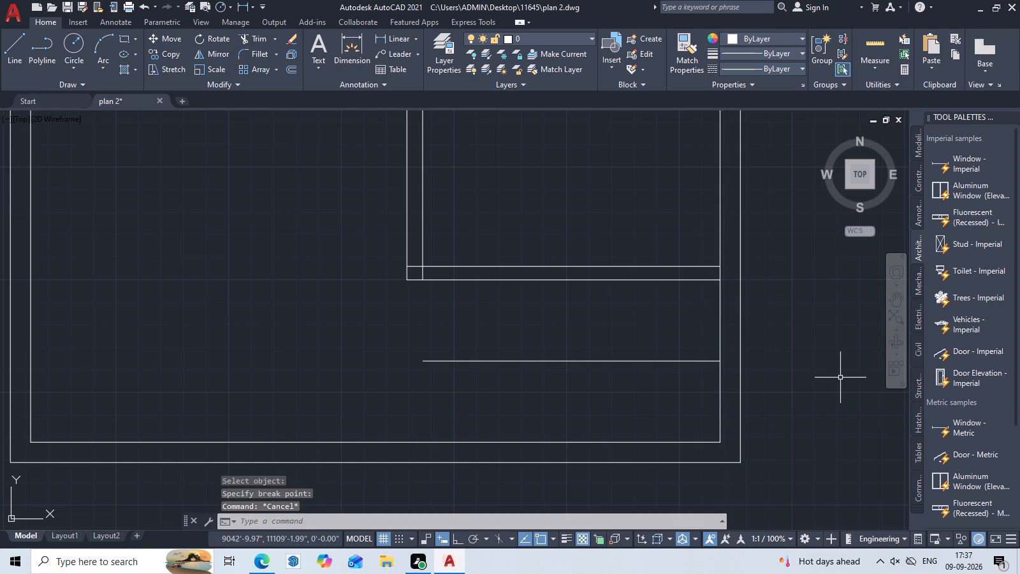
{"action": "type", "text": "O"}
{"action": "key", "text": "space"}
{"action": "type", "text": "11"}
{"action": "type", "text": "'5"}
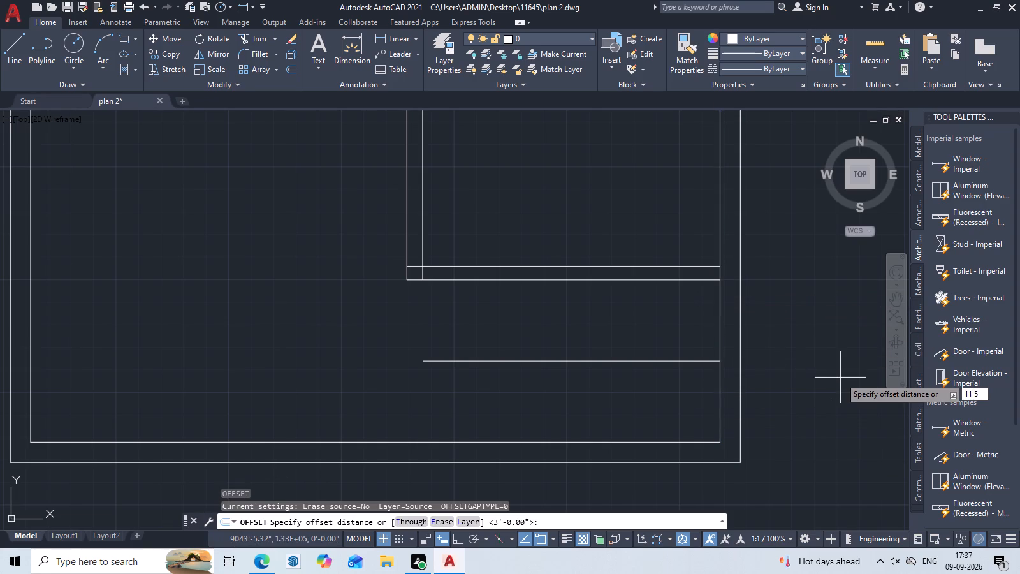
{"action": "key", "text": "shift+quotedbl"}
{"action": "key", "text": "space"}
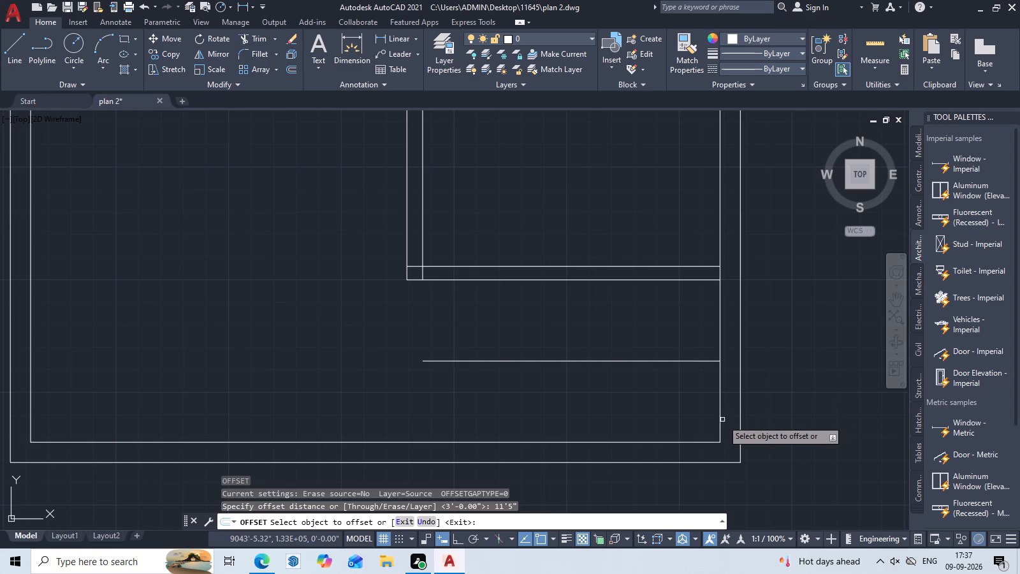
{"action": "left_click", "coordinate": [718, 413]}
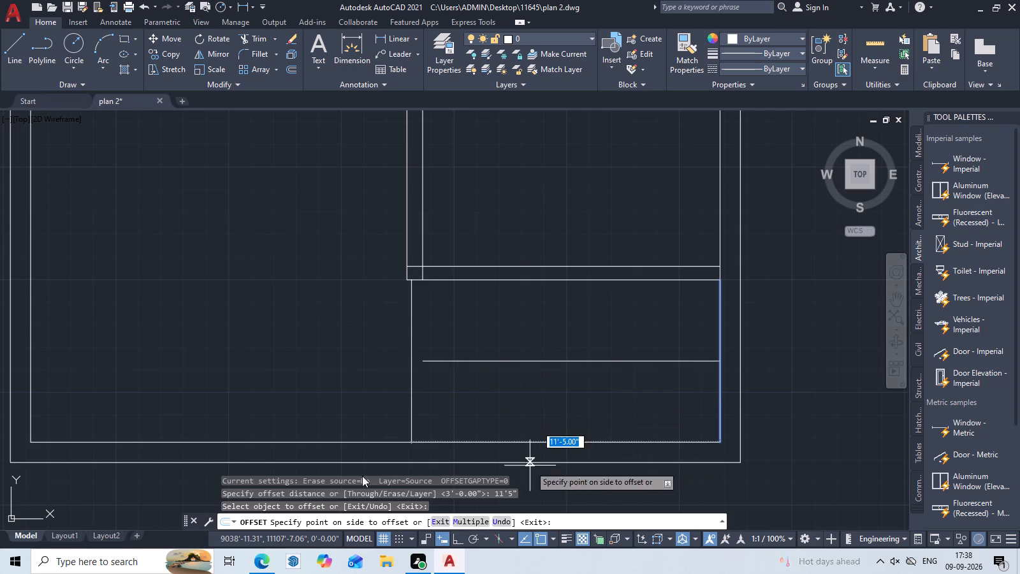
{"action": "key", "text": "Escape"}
Examine the overall floor plan and the opened bottom-right area around the remaining horizontal line.
{"action": "scroll", "coordinate": [500, 316], "scroll_direction": "down", "scroll_amount": 2}
{"action": "middle_click_drag", "start_coordinate": [525, 315], "coordinate": [431, 313]}
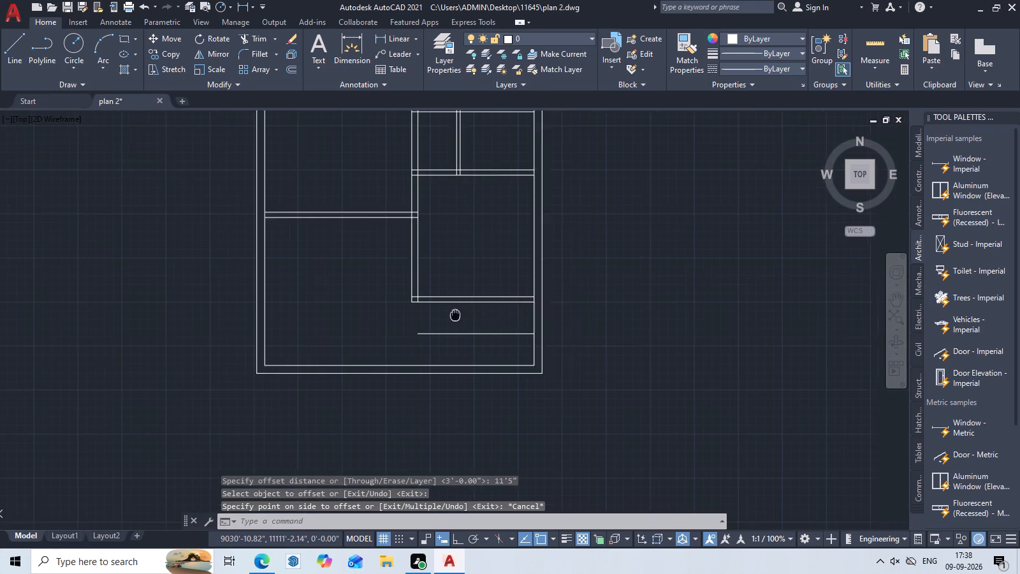
{"action": "middle_click_drag", "start_coordinate": [431, 313], "coordinate": [420, 311]}
{"action": "key", "text": "Escape"}
{"action": "scroll", "coordinate": [379, 310], "scroll_direction": "down", "scroll_amount": 1}
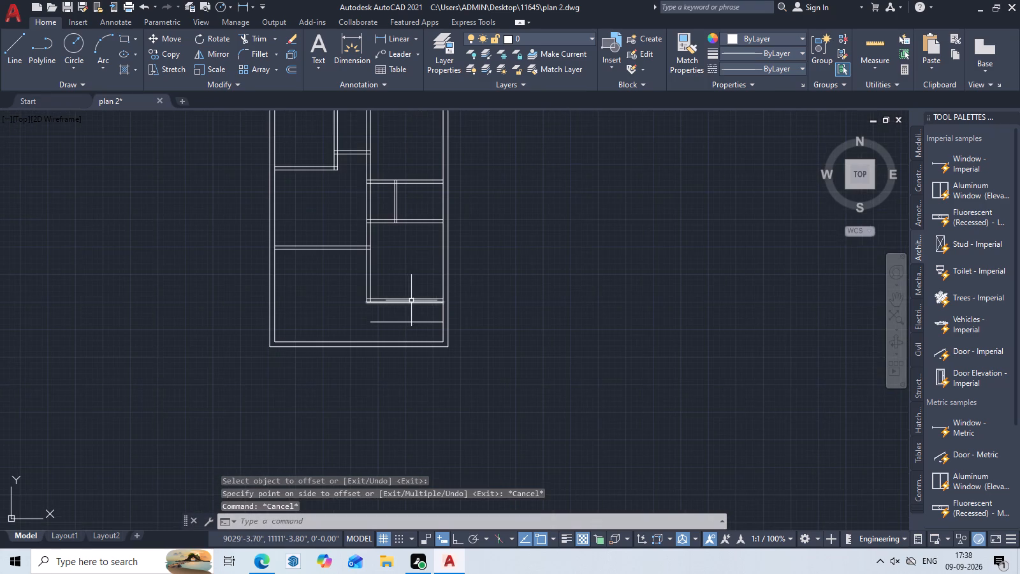
{"action": "middle_click_drag", "start_coordinate": [446, 293], "coordinate": [458, 290]}
{"action": "scroll", "coordinate": [417, 264], "scroll_direction": "up", "scroll_amount": 2}
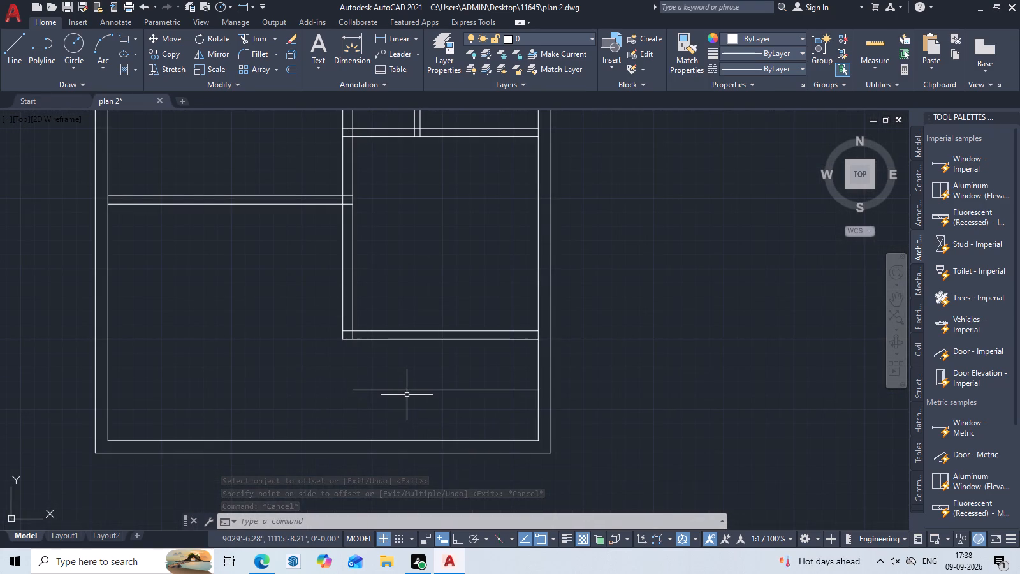
{"action": "scroll", "coordinate": [411, 395], "scroll_direction": "down", "scroll_amount": 1}
{"action": "scroll", "coordinate": [397, 350], "scroll_direction": "up", "scroll_amount": 2}
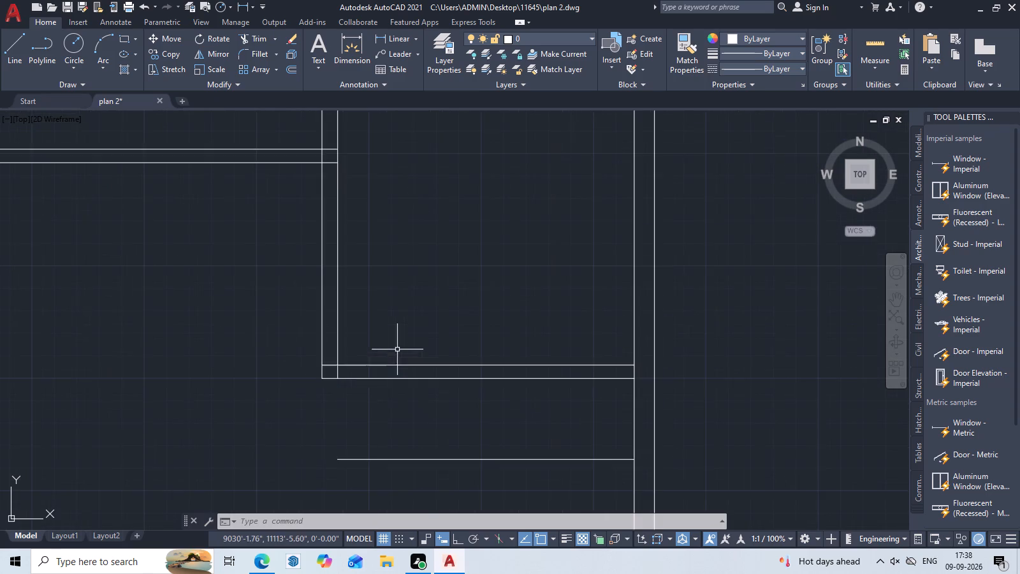
{"action": "middle_click_drag", "start_coordinate": [385, 415], "coordinate": [430, 252]}
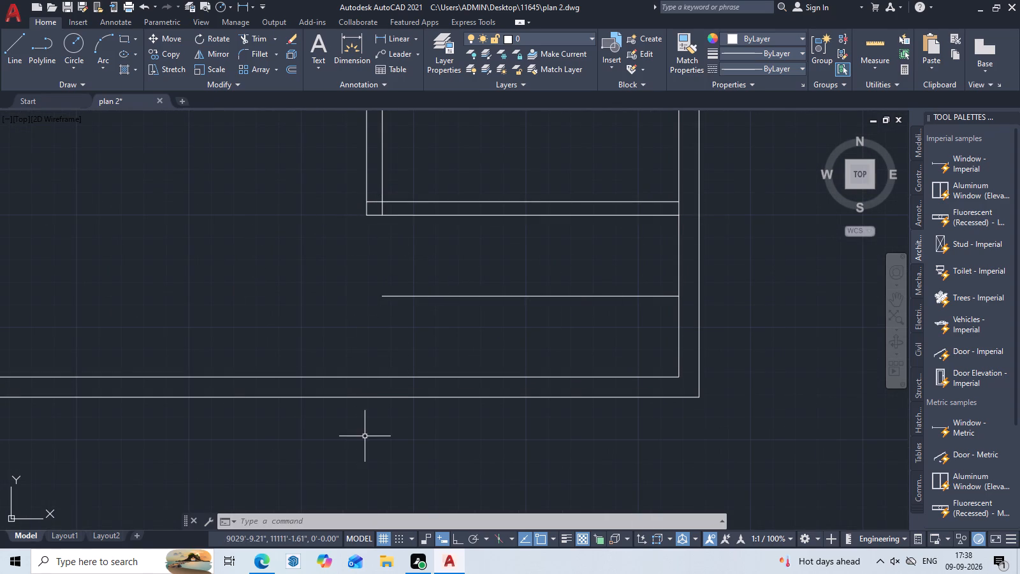
{"action": "scroll", "coordinate": [451, 360], "scroll_direction": "down", "scroll_amount": 2}
{"action": "middle_click_drag", "start_coordinate": [476, 358], "coordinate": [407, 305]}
{"action": "scroll", "coordinate": [408, 297], "scroll_direction": "down", "scroll_amount": 2}
{"action": "scroll", "coordinate": [439, 290], "scroll_direction": "up", "scroll_amount": 1}
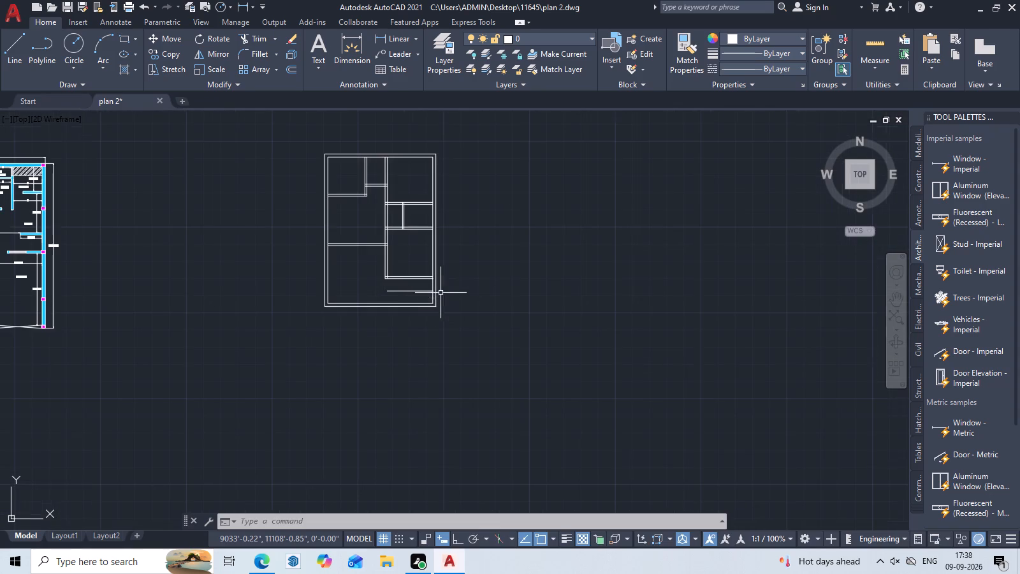
{"action": "scroll", "coordinate": [441, 293], "scroll_direction": "up", "scroll_amount": 2}
{"action": "middle_click_drag", "start_coordinate": [428, 295], "coordinate": [625, 297]}
{"action": "scroll", "coordinate": [576, 295], "scroll_direction": "up", "scroll_amount": 2}
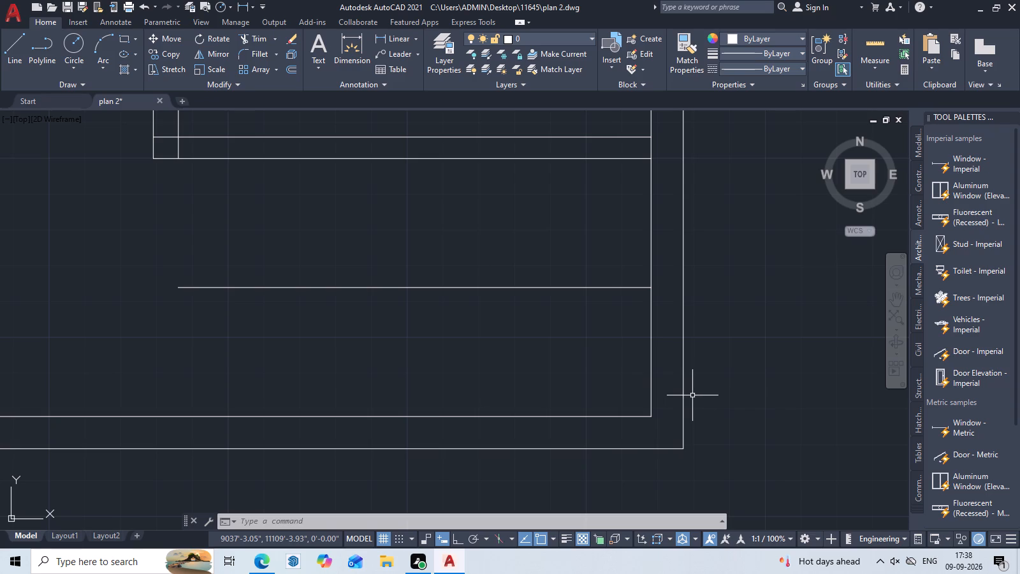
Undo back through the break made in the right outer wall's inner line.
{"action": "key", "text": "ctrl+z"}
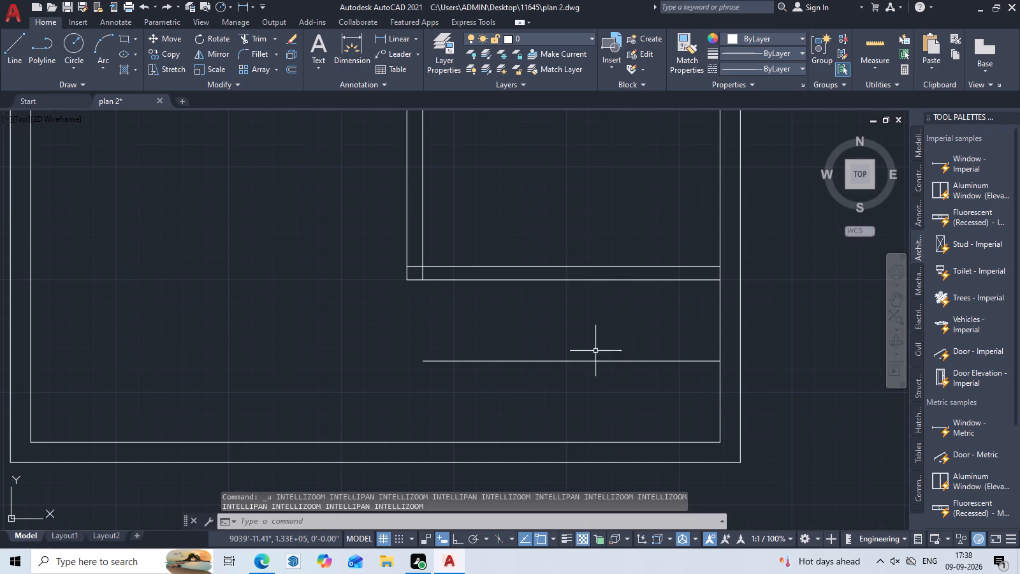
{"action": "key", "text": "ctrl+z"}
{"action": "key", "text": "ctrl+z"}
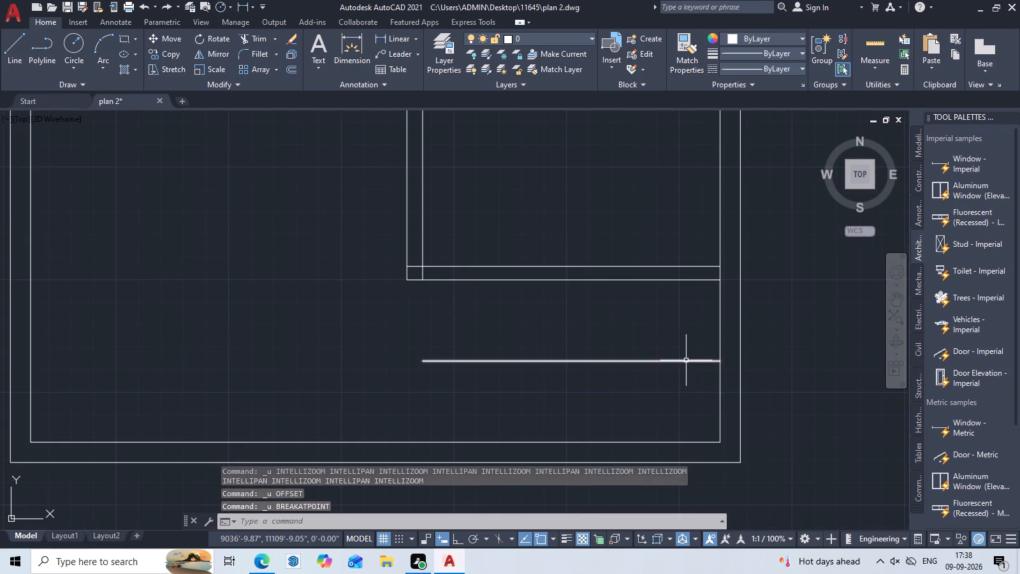
Offset the right outer wall's inner line 11'5" inward across the bottom-right area.
{"action": "key", "text": "Escape"}
{"action": "type", "text": "O"}
{"action": "key", "text": "space"}
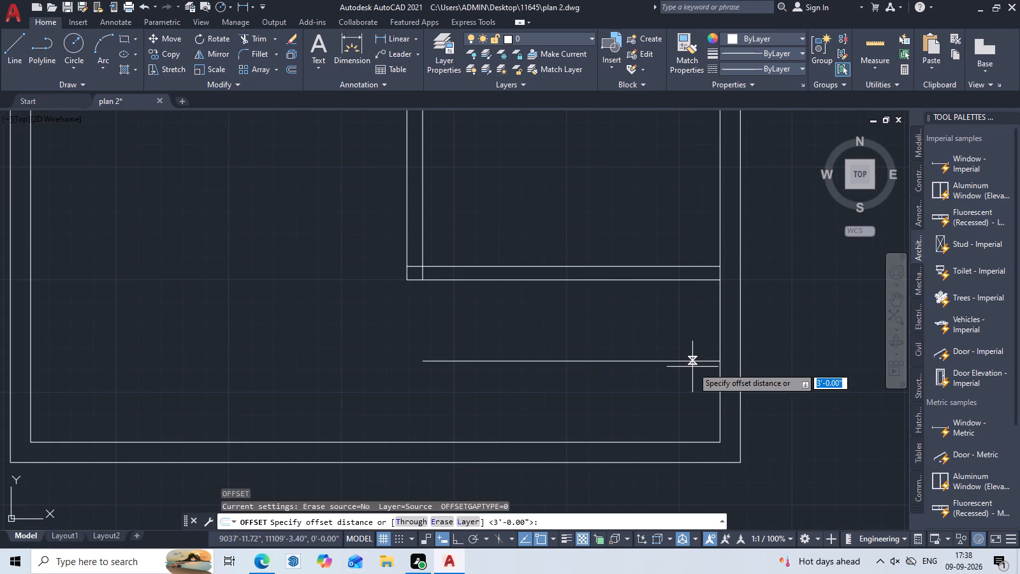
{"action": "type", "text": "11"}
{"action": "key", "text": "apostrophe"}
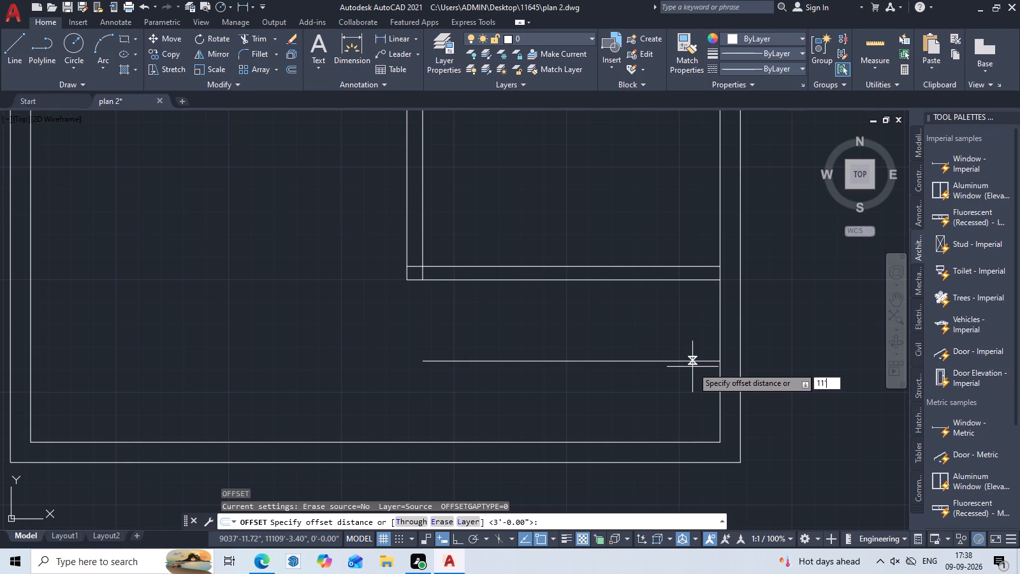
{"action": "key", "text": "5"}
{"action": "type", "text": "\""}
{"action": "key", "text": "space"}
{"action": "left_click", "coordinate": [719, 328]}
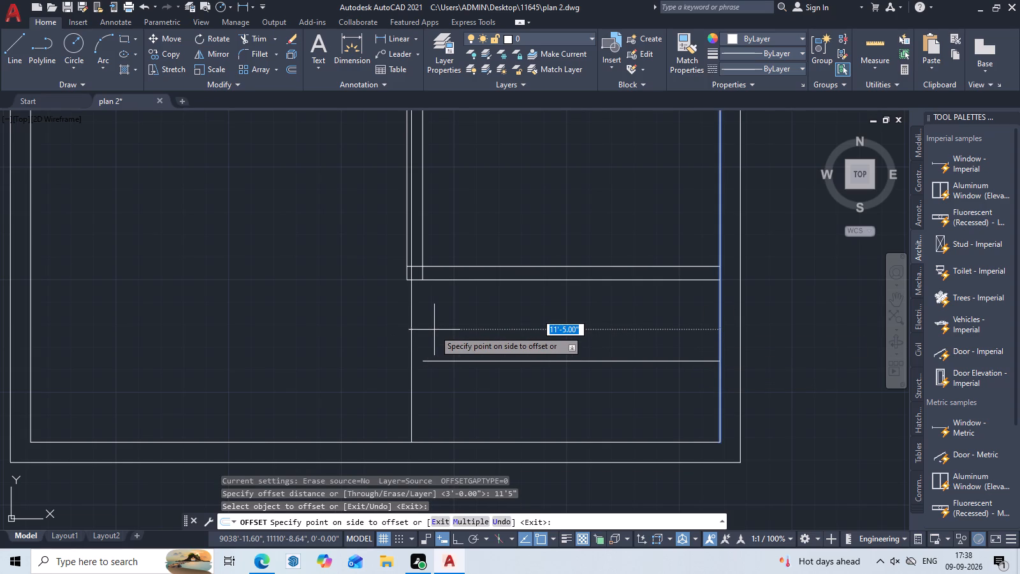
{"action": "left_click", "coordinate": [434, 330]}
{"action": "key", "text": "Escape"}
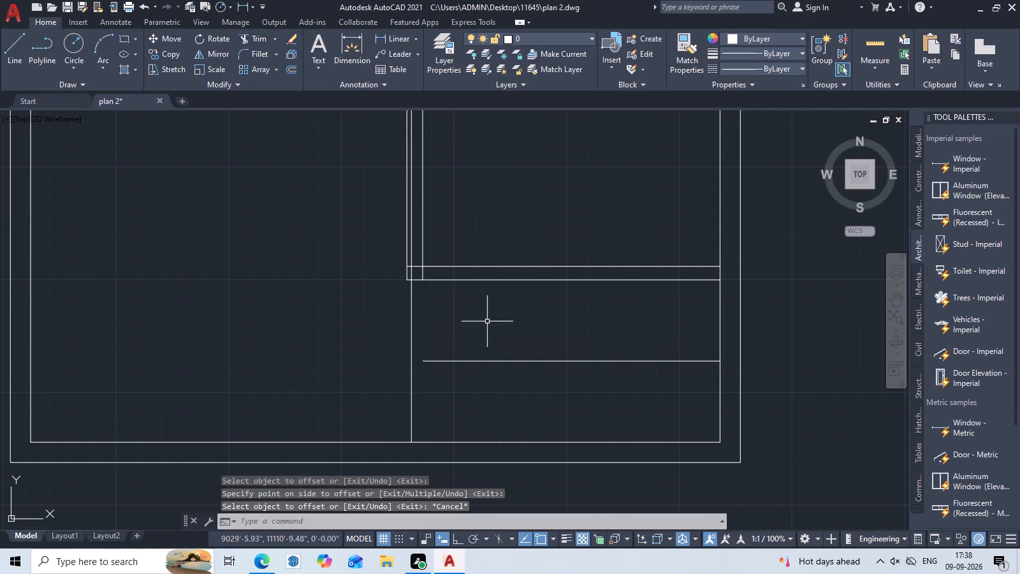
Trim the new vertical offset line at the lower horizontal partition and erase its leftover piece above.
{"action": "type", "text": "TR"}
{"action": "key", "text": "space"}
{"action": "scroll", "coordinate": [394, 276], "scroll_direction": "up", "scroll_amount": 1}
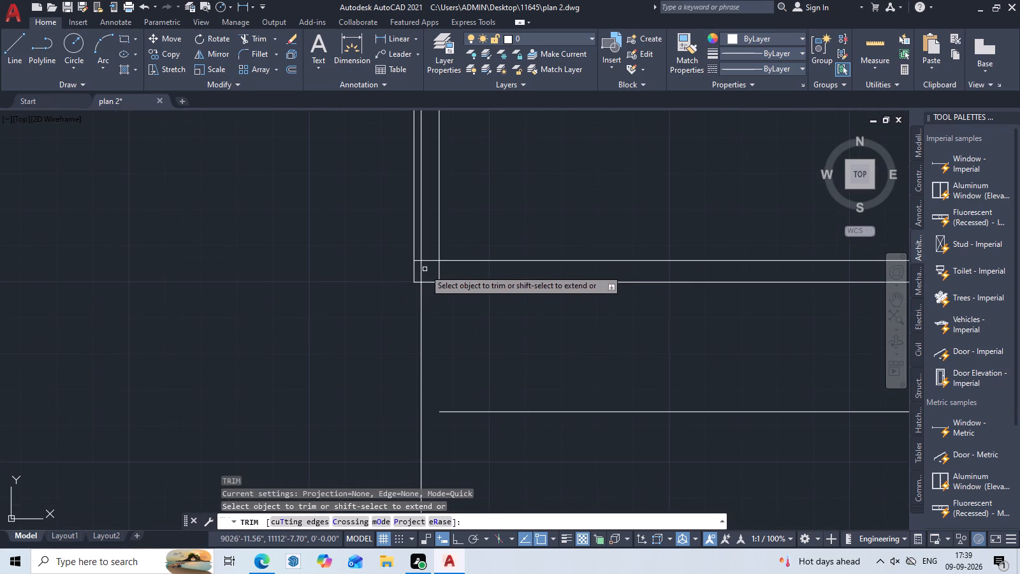
{"action": "left_click", "coordinate": [419, 272]}
{"action": "left_click", "coordinate": [423, 272]}
{"action": "key", "text": "Escape"}
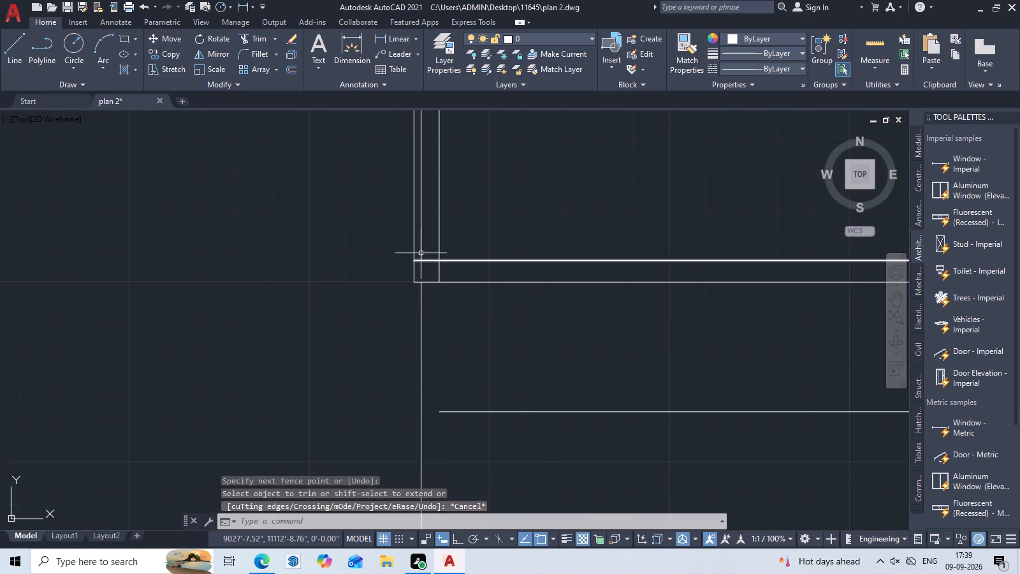
{"action": "left_click", "coordinate": [423, 249]}
{"action": "key", "text": "Delete"}
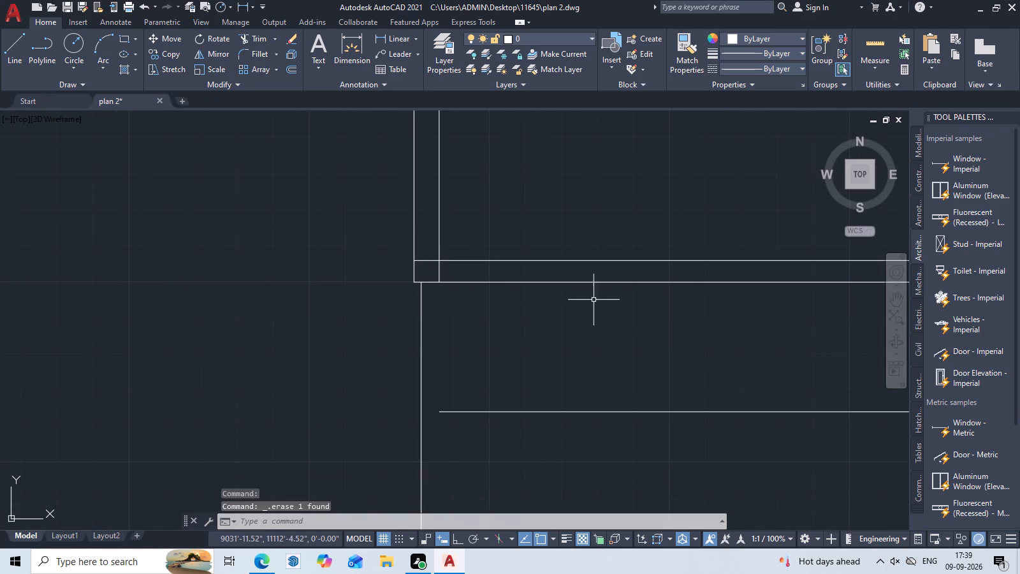
Extend the horizontal line in the bottom-right area to meet the new vertical line.
{"action": "scroll", "coordinate": [560, 304], "scroll_direction": "down", "scroll_amount": 2}
{"action": "middle_click_drag", "start_coordinate": [572, 407], "coordinate": [514, 325]}
{"action": "scroll", "coordinate": [445, 313], "scroll_direction": "up", "scroll_amount": 1}
{"action": "middle_click_drag", "start_coordinate": [469, 305], "coordinate": [497, 332]}
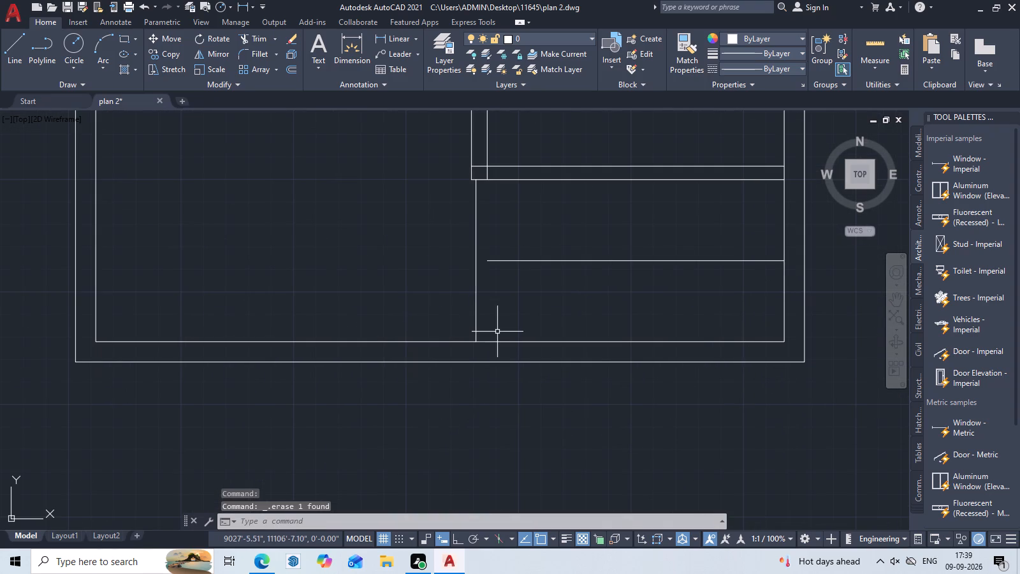
{"action": "key", "text": "Escape"}
{"action": "type", "text": "EX"}
{"action": "key", "text": "space"}
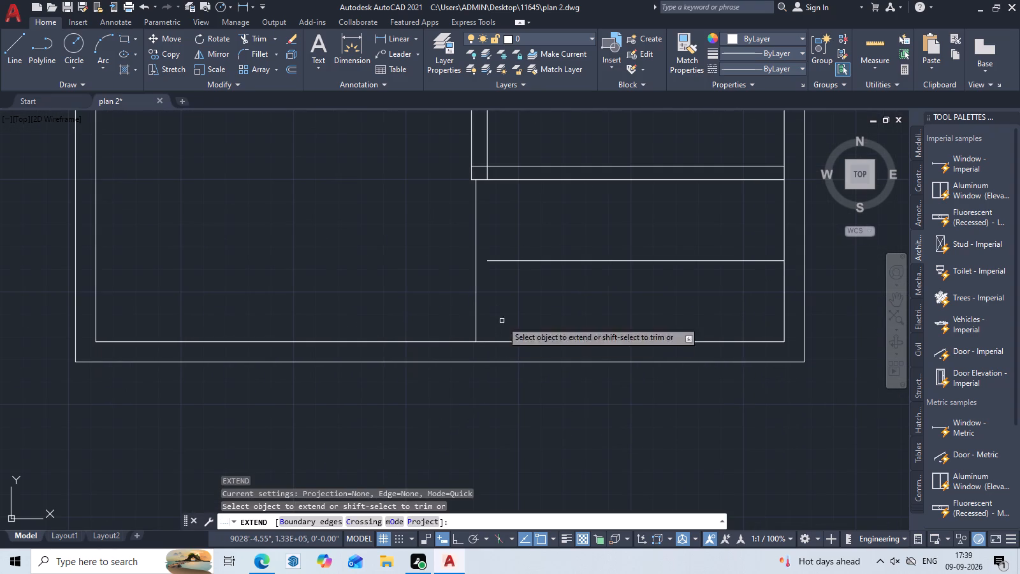
{"action": "double_click", "coordinate": [511, 262]}
{"action": "key", "text": "Escape"}
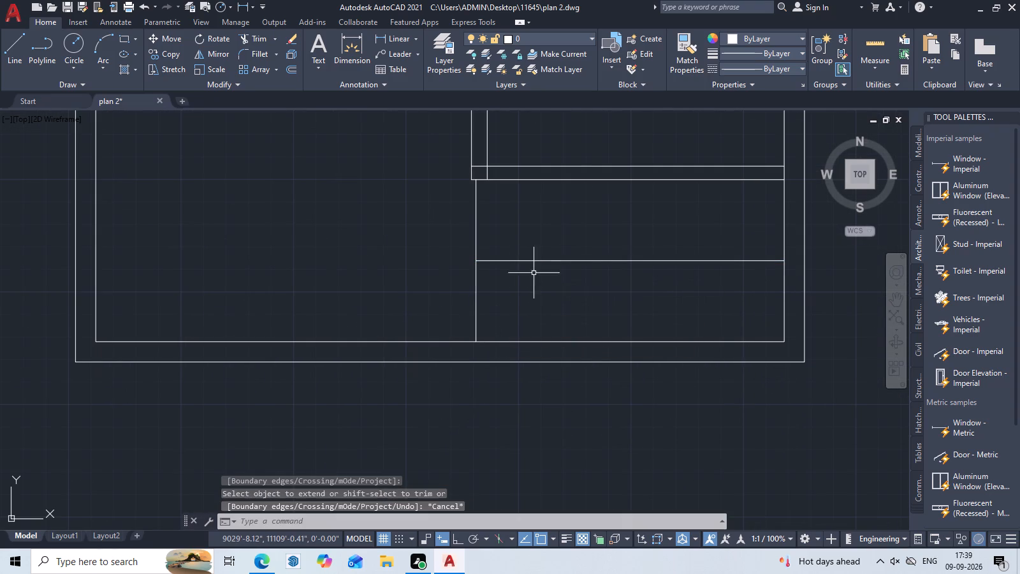
Trim the overlapping line ends inside the corner where the central vertical partition meets the lower horizontal partition.
{"action": "middle_click_drag", "start_coordinate": [540, 284], "coordinate": [520, 290]}
{"action": "scroll", "coordinate": [495, 193], "scroll_direction": "down", "scroll_amount": 1}
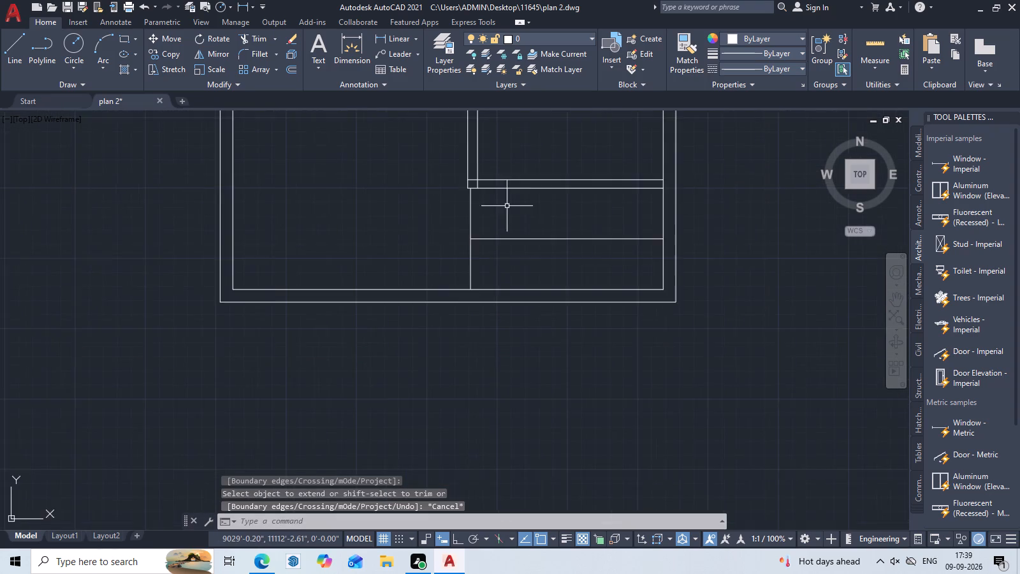
{"action": "middle_click_drag", "start_coordinate": [507, 215], "coordinate": [496, 262]}
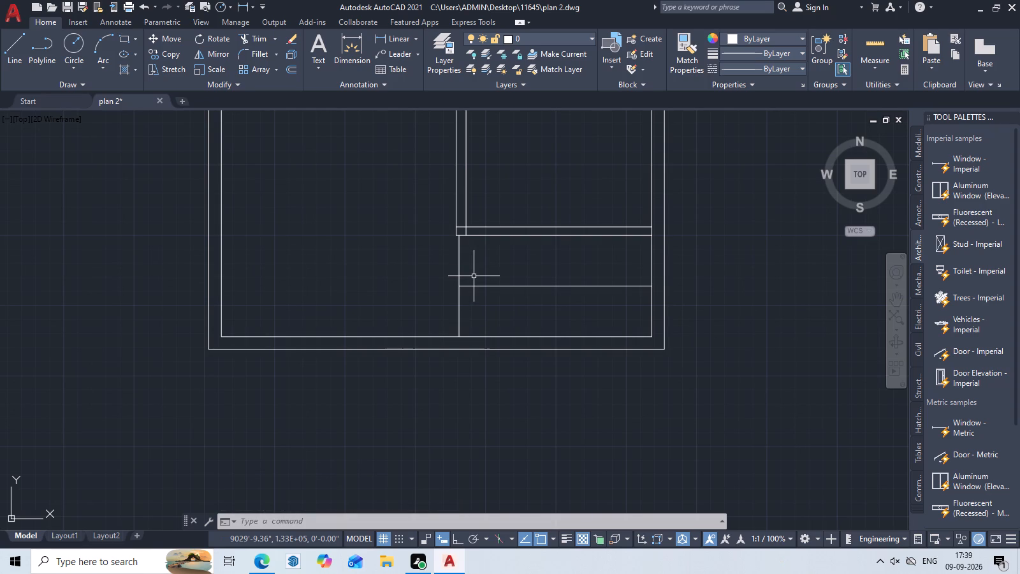
{"action": "scroll", "coordinate": [474, 275], "scroll_direction": "up", "scroll_amount": 1}
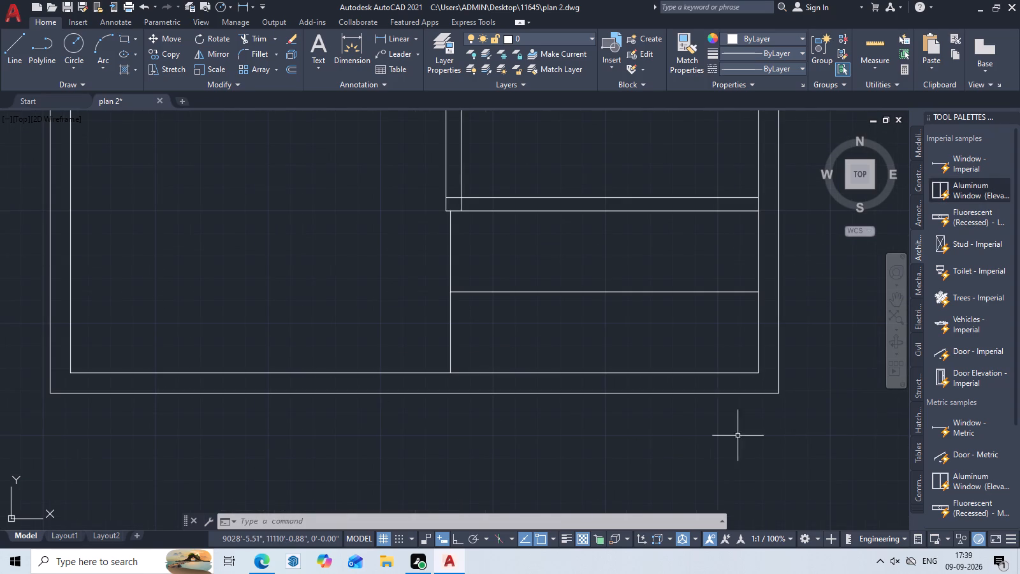
{"action": "middle_click_drag", "start_coordinate": [462, 241], "coordinate": [416, 254]}
{"action": "scroll", "coordinate": [414, 254], "scroll_direction": "up", "scroll_amount": 1}
{"action": "middle_click_drag", "start_coordinate": [414, 254], "coordinate": [488, 251]}
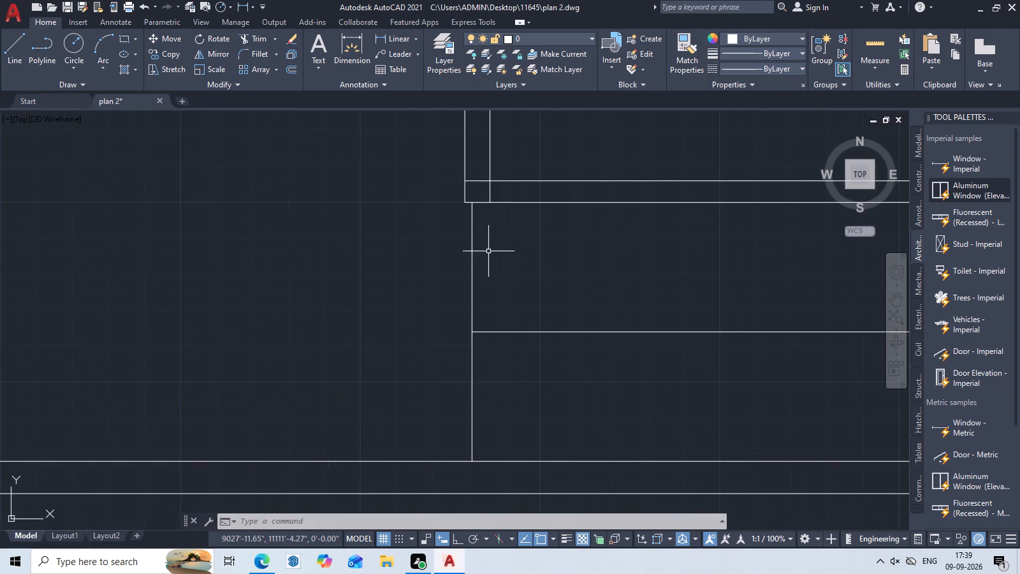
{"action": "key", "text": "Escape"}
{"action": "type", "text": "TR"}
{"action": "key", "text": "space"}
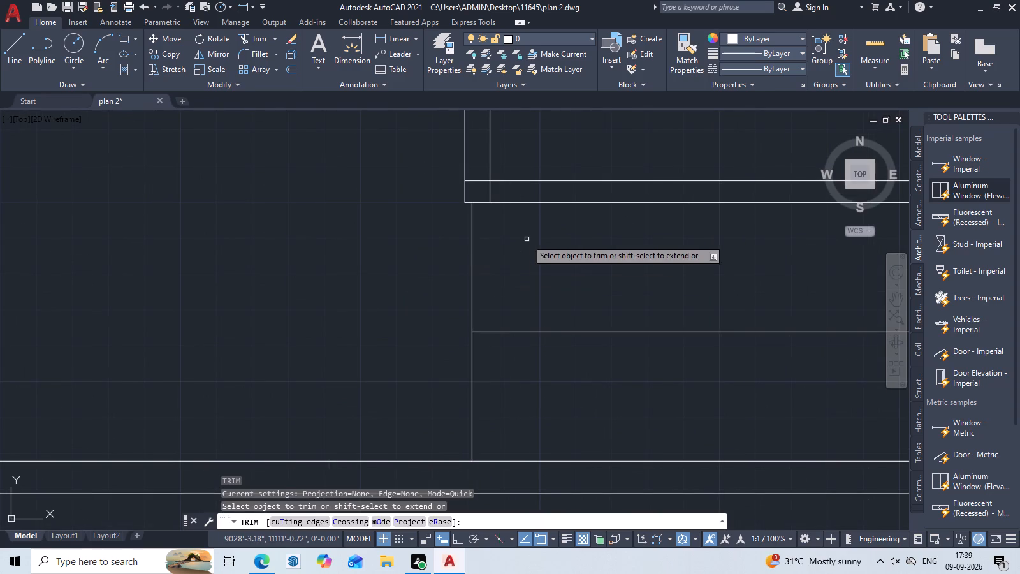
{"action": "left_click", "coordinate": [487, 190]}
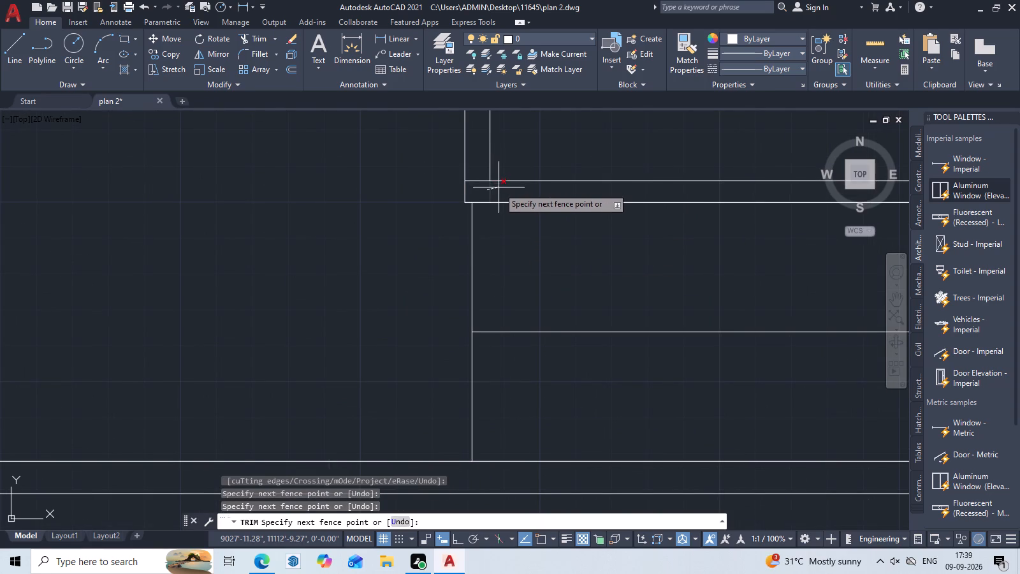
{"action": "left_click", "coordinate": [499, 188]}
{"action": "double_click", "coordinate": [478, 180]}
{"action": "scroll", "coordinate": [478, 180], "scroll_direction": "down", "scroll_amount": 3}
{"action": "key", "text": "Escape"}
{"action": "scroll", "coordinate": [500, 209], "scroll_direction": "down", "scroll_amount": 1}
{"action": "key", "text": "Escape"}
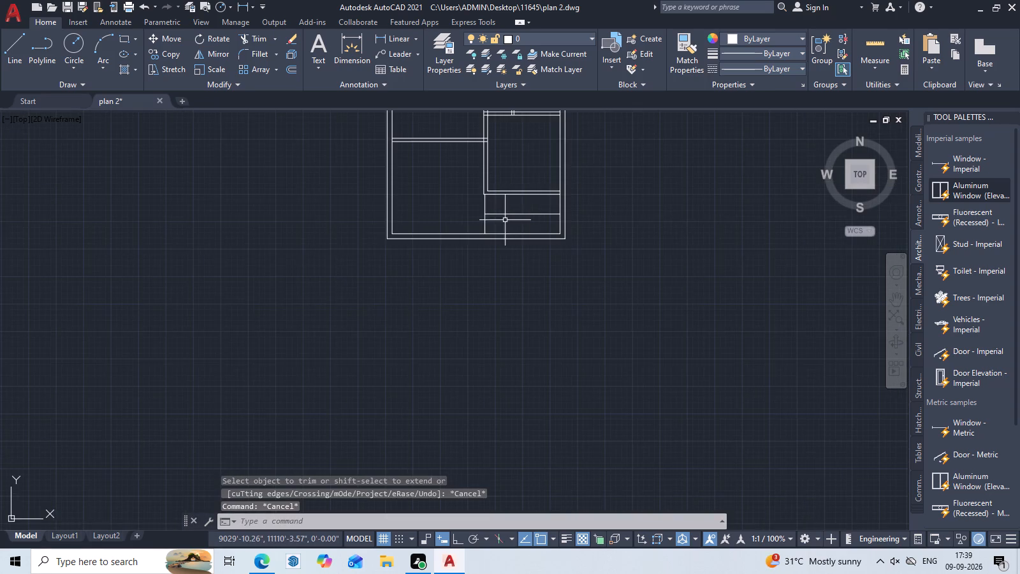
Add a linear dimension below the lower horizontal partition, from the right outer wall's inner line to the offset vertical line.
{"action": "middle_click_drag", "start_coordinate": [505, 220], "coordinate": [426, 282]}
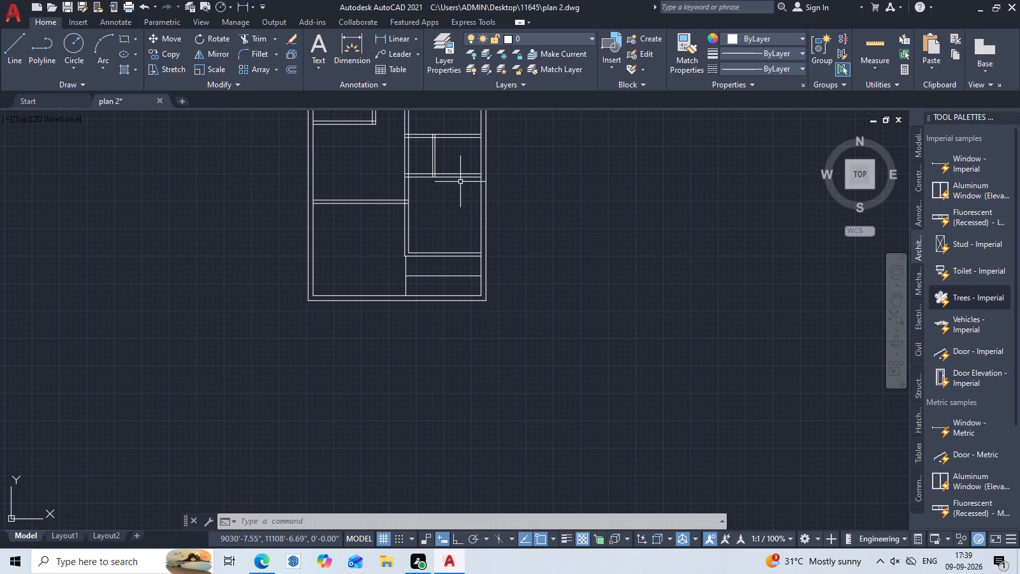
{"action": "scroll", "coordinate": [304, 241], "scroll_direction": "up", "scroll_amount": 2}
{"action": "middle_click_drag", "start_coordinate": [576, 277], "coordinate": [548, 217]}
{"action": "scroll", "coordinate": [530, 228], "scroll_direction": "up", "scroll_amount": 1}
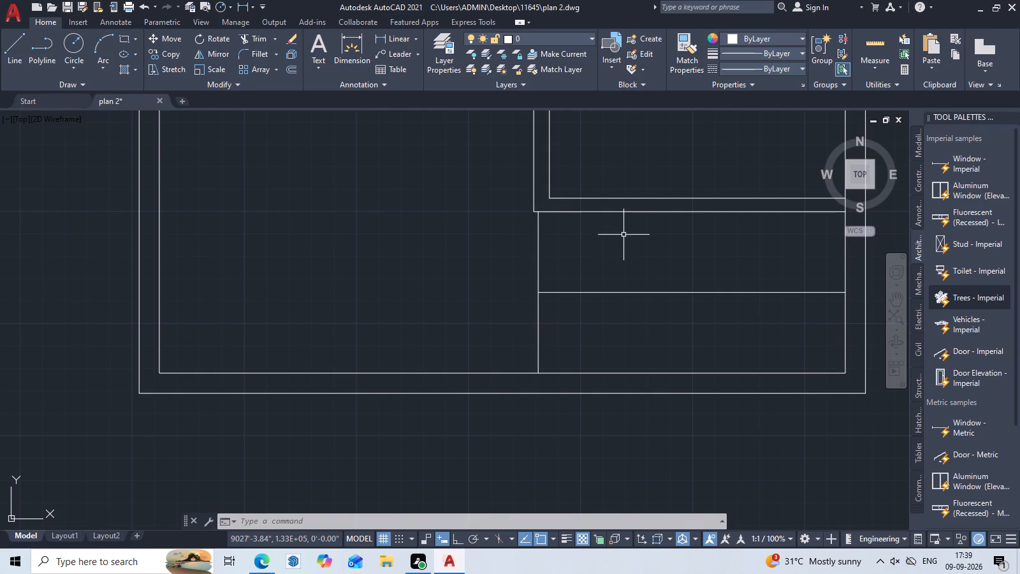
{"action": "left_click", "coordinate": [393, 33]}
{"action": "middle_click_drag", "start_coordinate": [687, 251], "coordinate": [478, 265]}
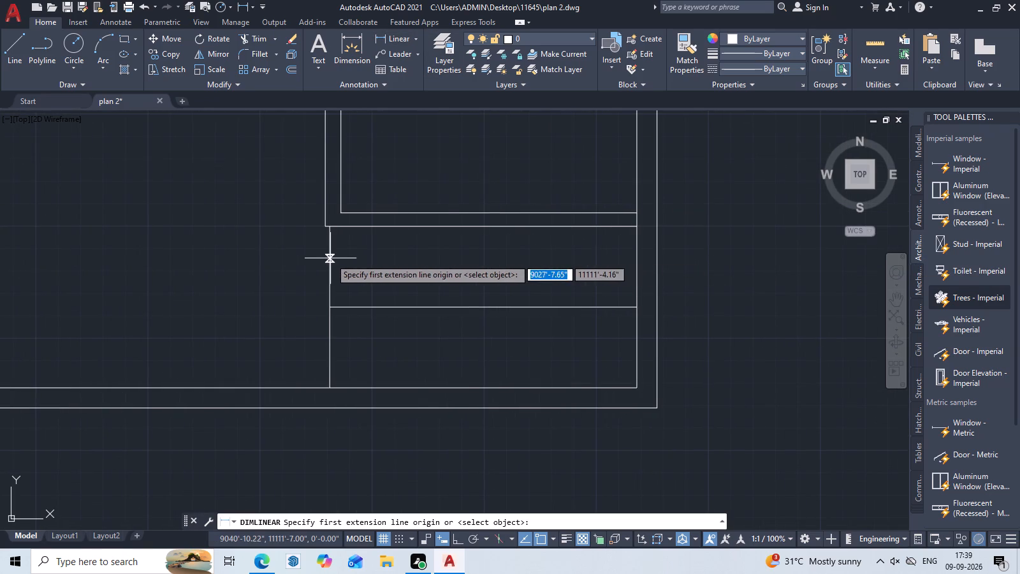
{"action": "left_click", "coordinate": [636, 230]}
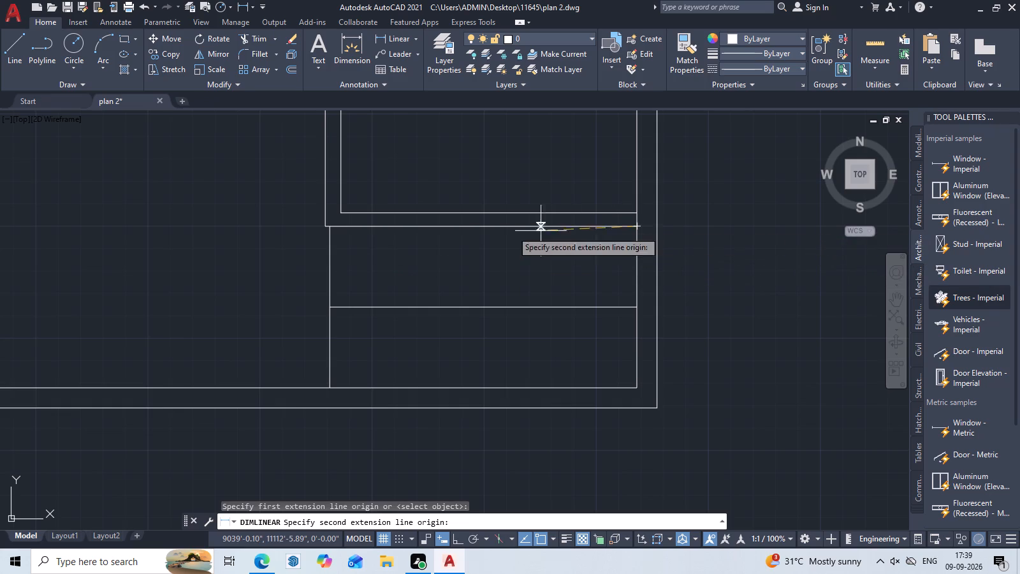
{"action": "left_click", "coordinate": [330, 228]}
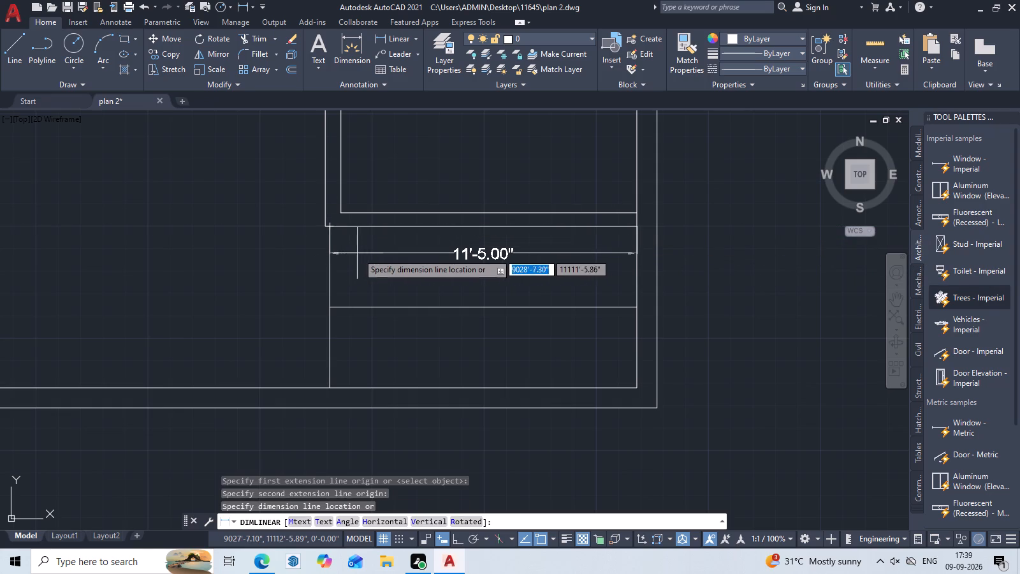
{"action": "left_click", "coordinate": [361, 253]}
Erase the offset vertical line in the bottom-right area.
{"action": "middle_click_drag", "start_coordinate": [497, 286], "coordinate": [611, 265]}
{"action": "left_click", "coordinate": [444, 276]}
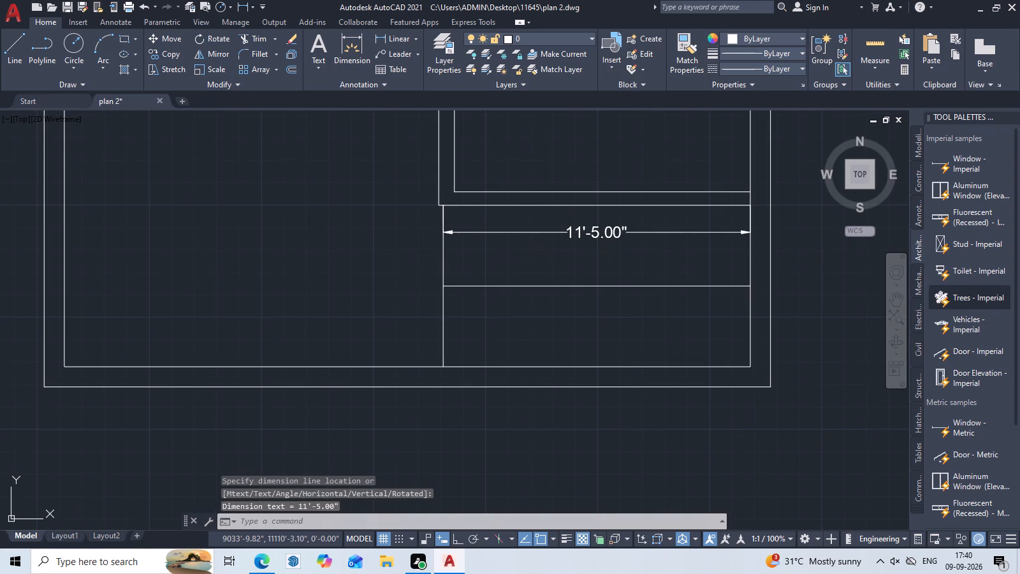
{"action": "key", "text": "Delete"}
Move the 11'-5" dimension line closer to the lower horizontal partition.
{"action": "scroll", "coordinate": [545, 295], "scroll_direction": "down", "scroll_amount": 1}
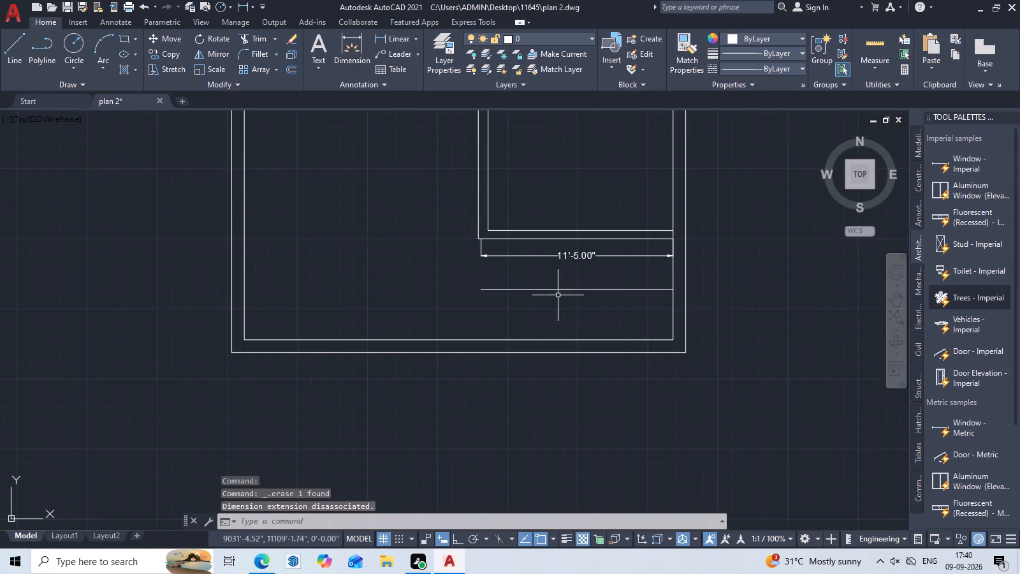
{"action": "middle_click_drag", "start_coordinate": [561, 300], "coordinate": [565, 334]}
{"action": "scroll", "coordinate": [502, 291], "scroll_direction": "up", "scroll_amount": 2}
{"action": "middle_click_drag", "start_coordinate": [512, 311], "coordinate": [519, 298]}
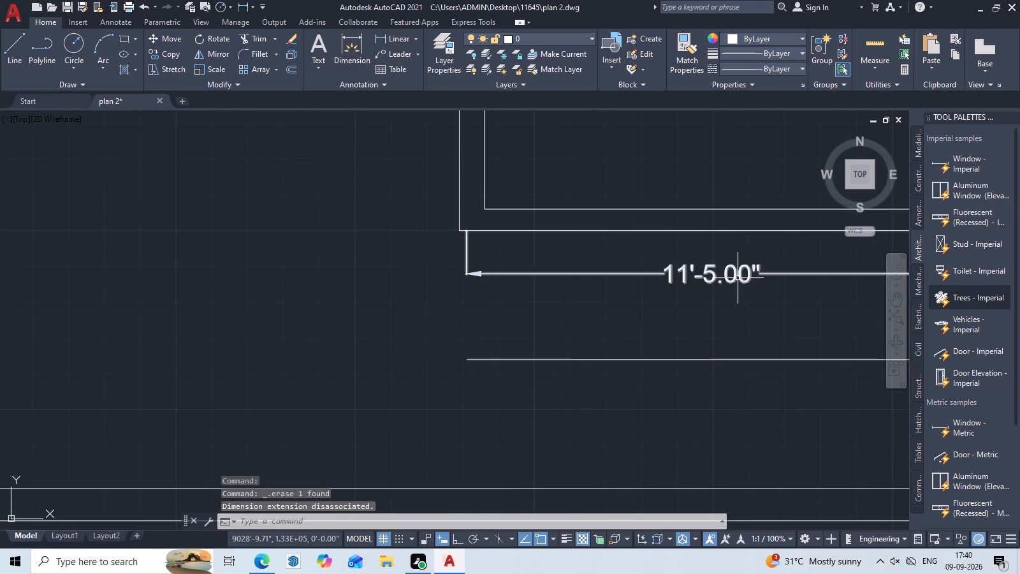
{"action": "left_click", "coordinate": [738, 278]}
{"action": "left_click", "coordinate": [715, 274]}
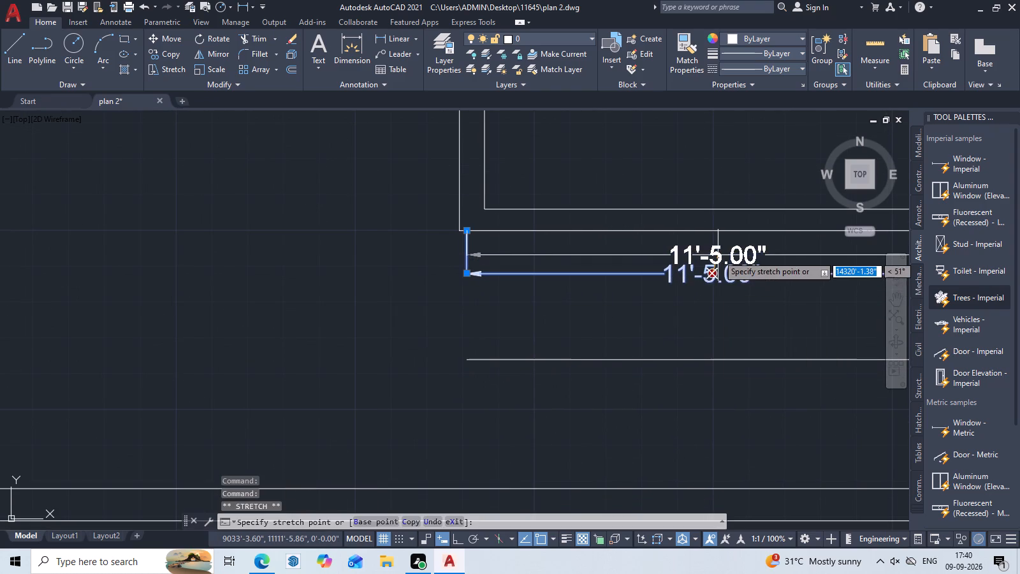
{"action": "left_click", "coordinate": [711, 254]}
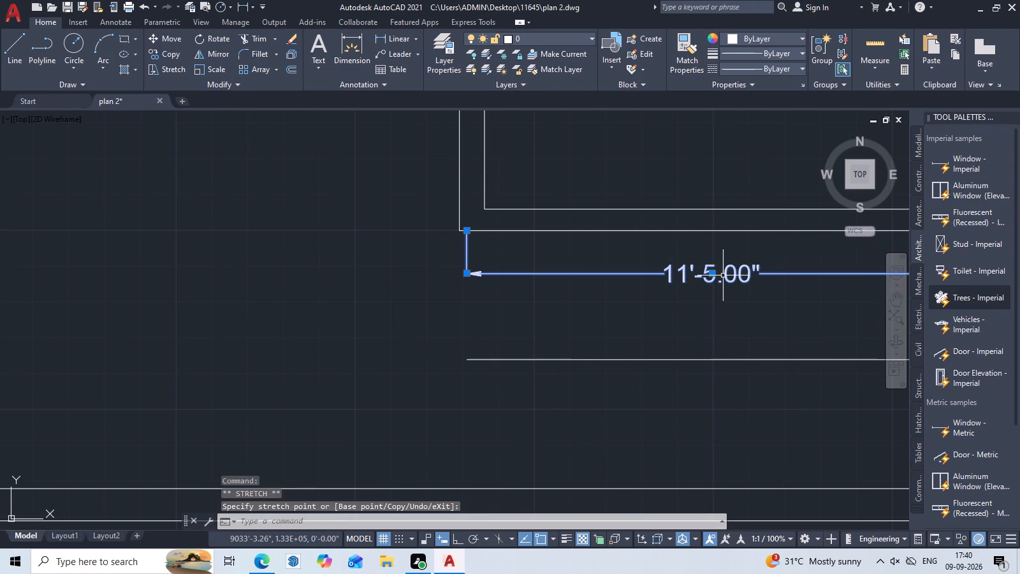
{"action": "left_click", "coordinate": [713, 275]}
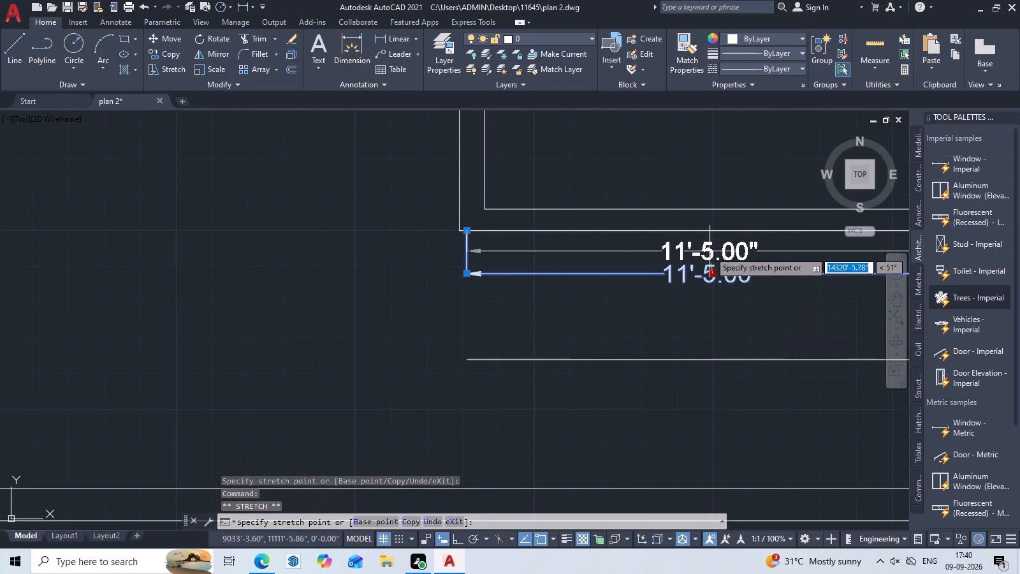
{"action": "left_click", "coordinate": [710, 252]}
{"action": "scroll", "coordinate": [717, 270], "scroll_direction": "down", "scroll_amount": 1}
{"action": "middle_click_drag", "start_coordinate": [730, 284], "coordinate": [729, 284]}
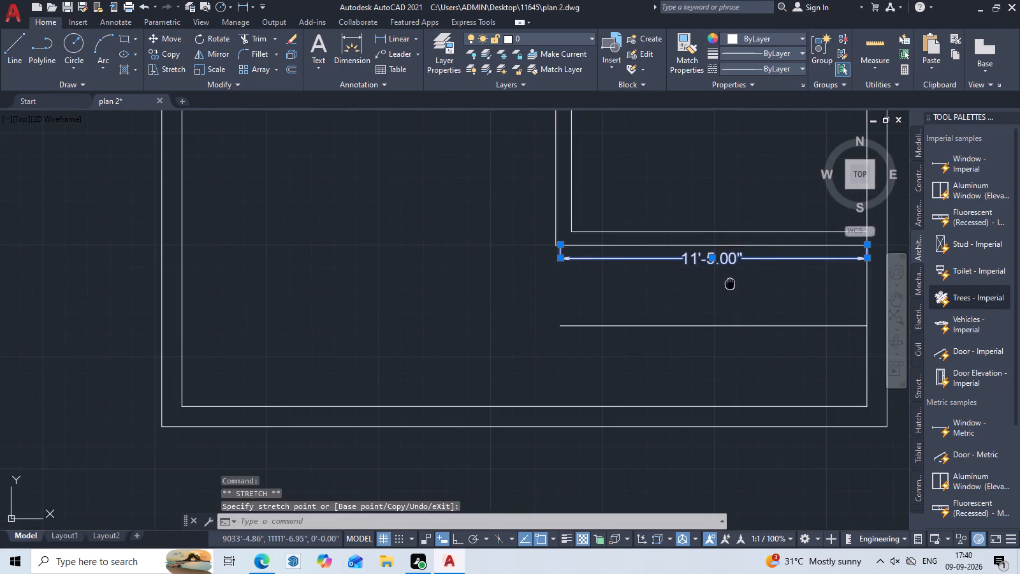
{"action": "middle_click_drag", "start_coordinate": [729, 284], "coordinate": [622, 289]}
{"action": "key", "text": "Escape"}
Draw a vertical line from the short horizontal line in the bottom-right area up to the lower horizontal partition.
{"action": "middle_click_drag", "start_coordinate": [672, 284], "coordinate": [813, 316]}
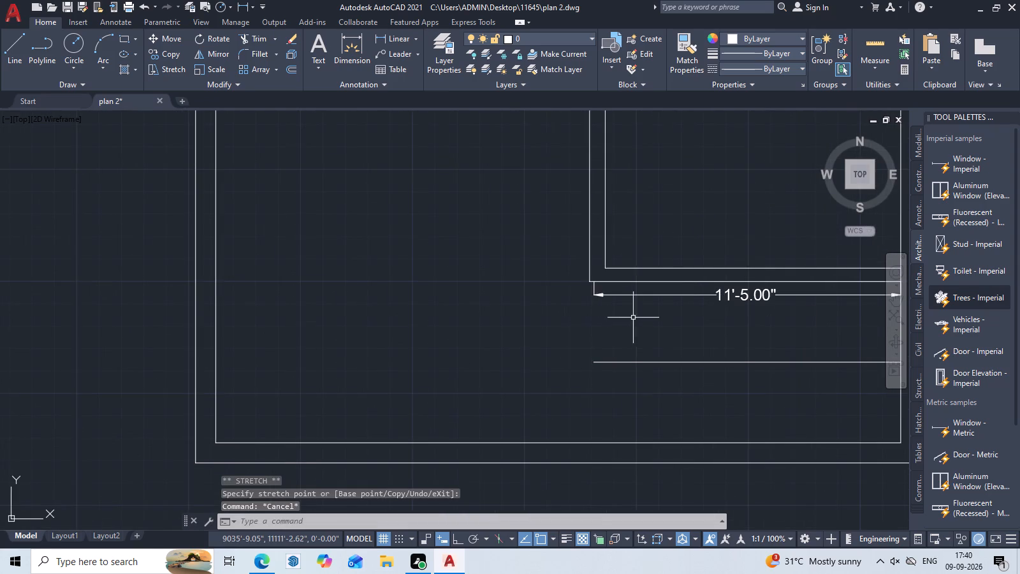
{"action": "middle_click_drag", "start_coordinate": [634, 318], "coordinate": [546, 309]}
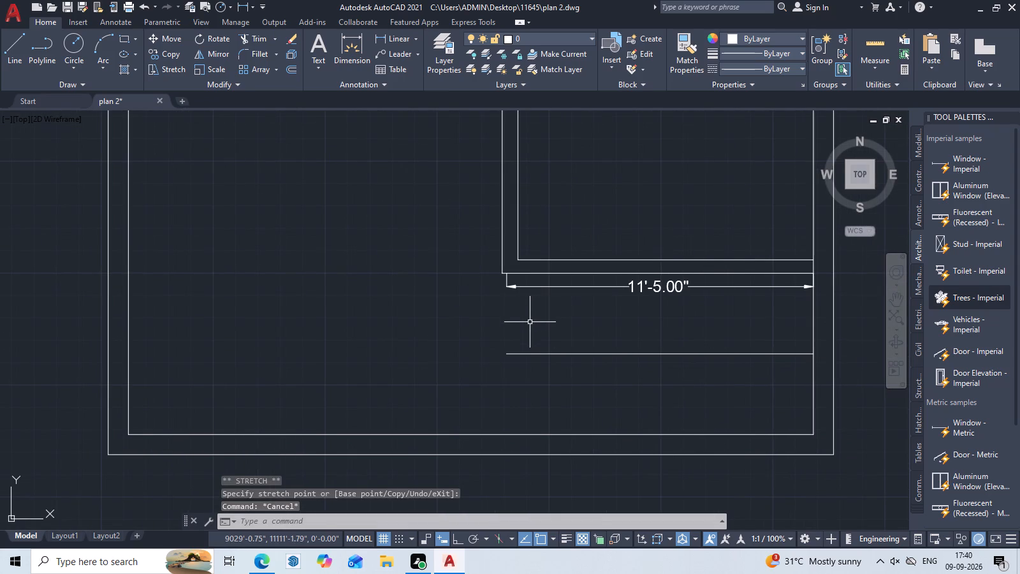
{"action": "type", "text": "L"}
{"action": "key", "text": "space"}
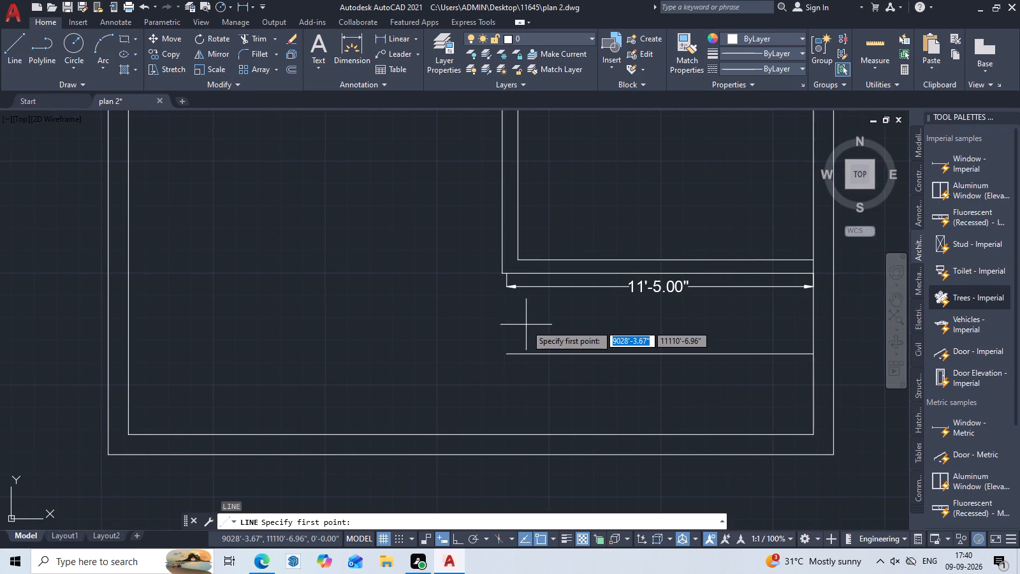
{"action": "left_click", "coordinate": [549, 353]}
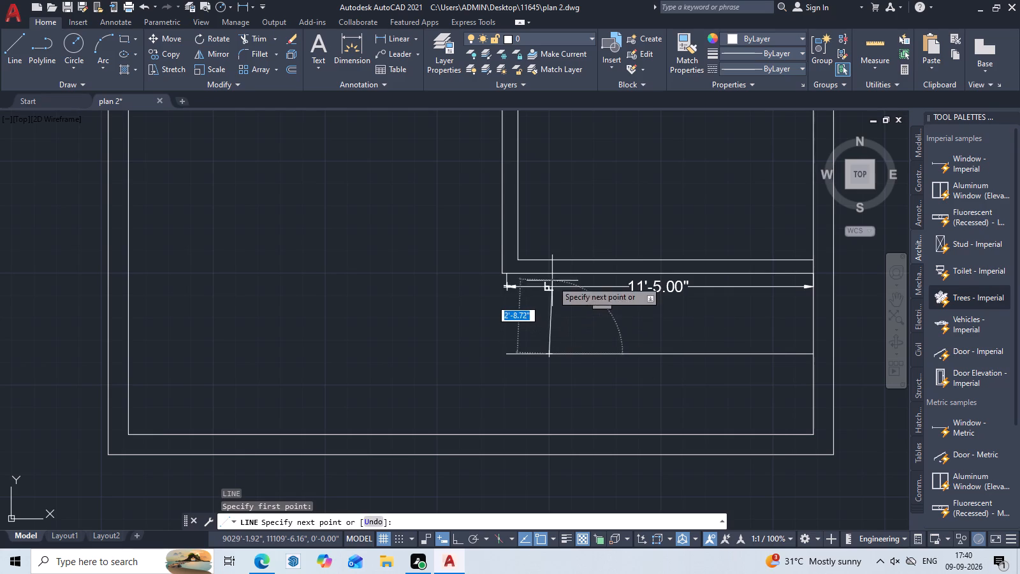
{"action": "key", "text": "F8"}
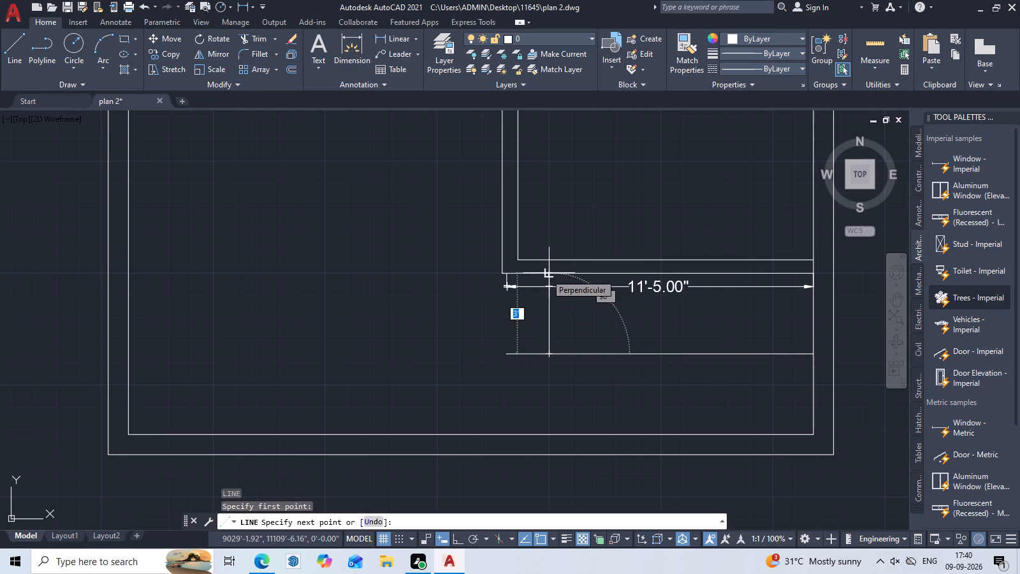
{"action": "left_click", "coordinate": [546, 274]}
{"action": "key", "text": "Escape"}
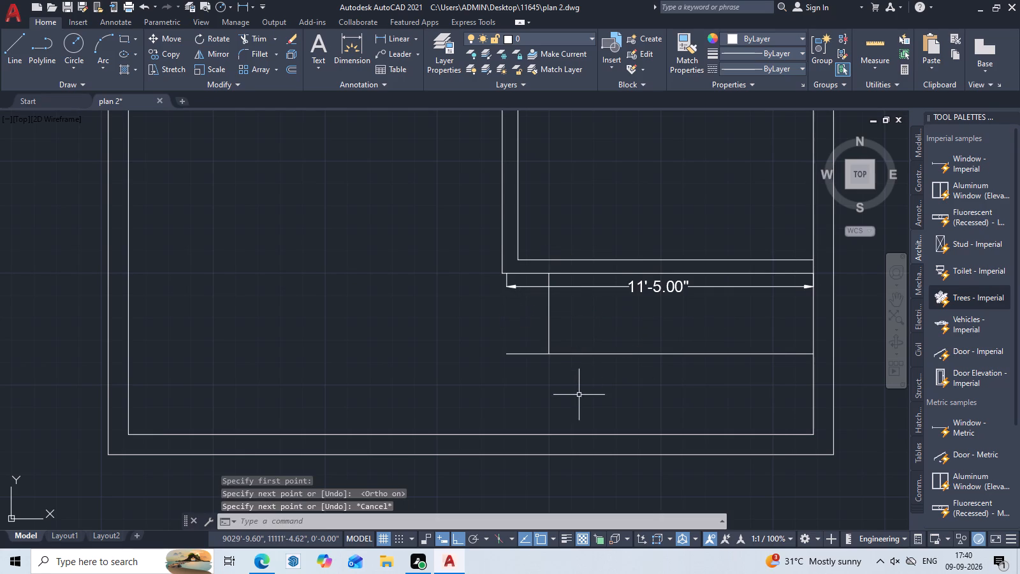
Offset the right outer wall's inner line 9'8" inward, across the bottom-right area.
{"action": "middle_click_drag", "start_coordinate": [579, 395], "coordinate": [582, 386]}
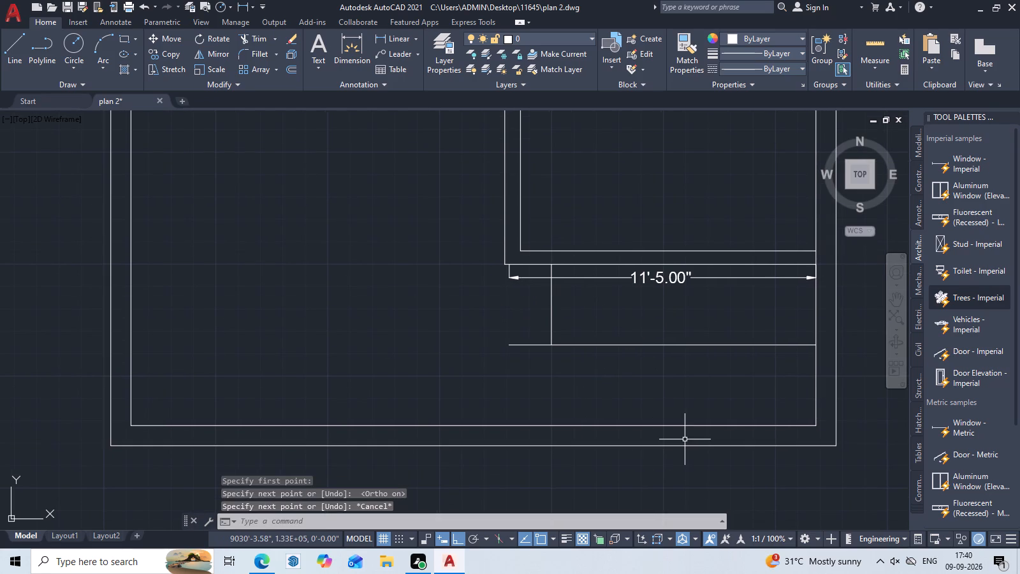
{"action": "key", "text": "Escape"}
{"action": "type", "text": "O"}
{"action": "key", "text": "space"}
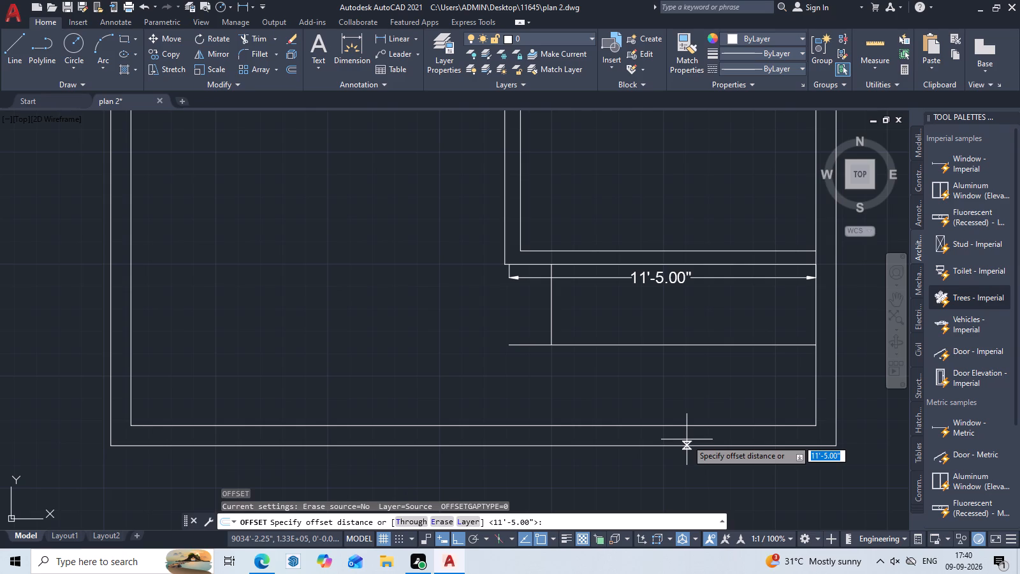
{"action": "type", "text": "9'"}
{"action": "key", "text": "8"}
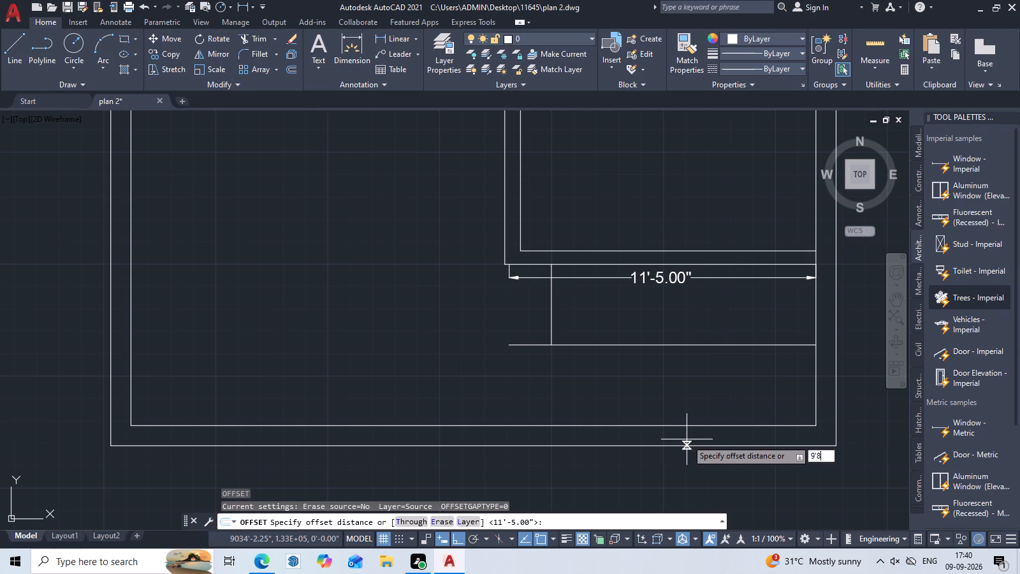
{"action": "key", "text": "shift+quotedbl"}
{"action": "key", "text": "space"}
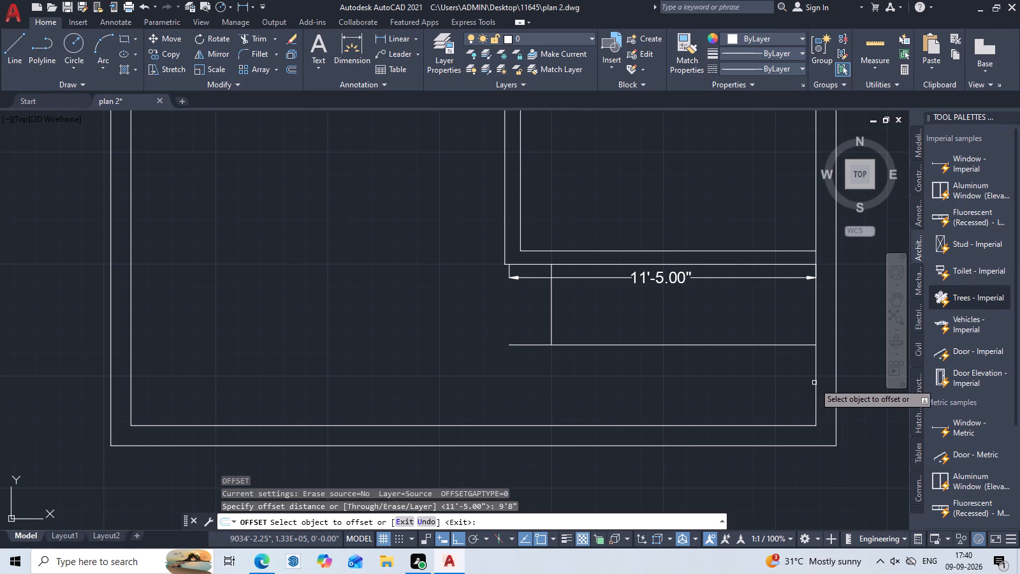
{"action": "left_click", "coordinate": [816, 382]}
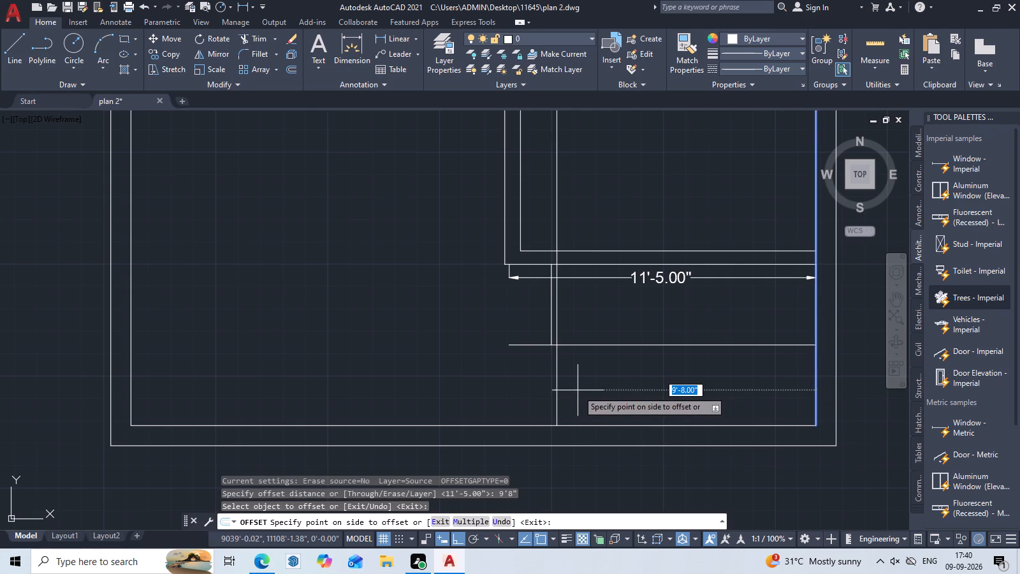
{"action": "left_click", "coordinate": [578, 390]}
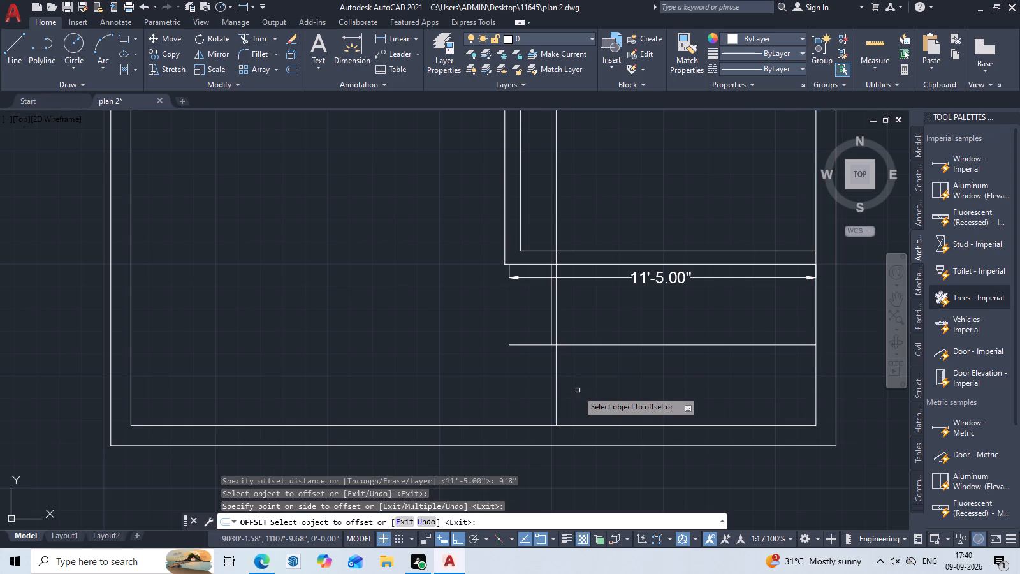
{"action": "key", "text": "Escape"}
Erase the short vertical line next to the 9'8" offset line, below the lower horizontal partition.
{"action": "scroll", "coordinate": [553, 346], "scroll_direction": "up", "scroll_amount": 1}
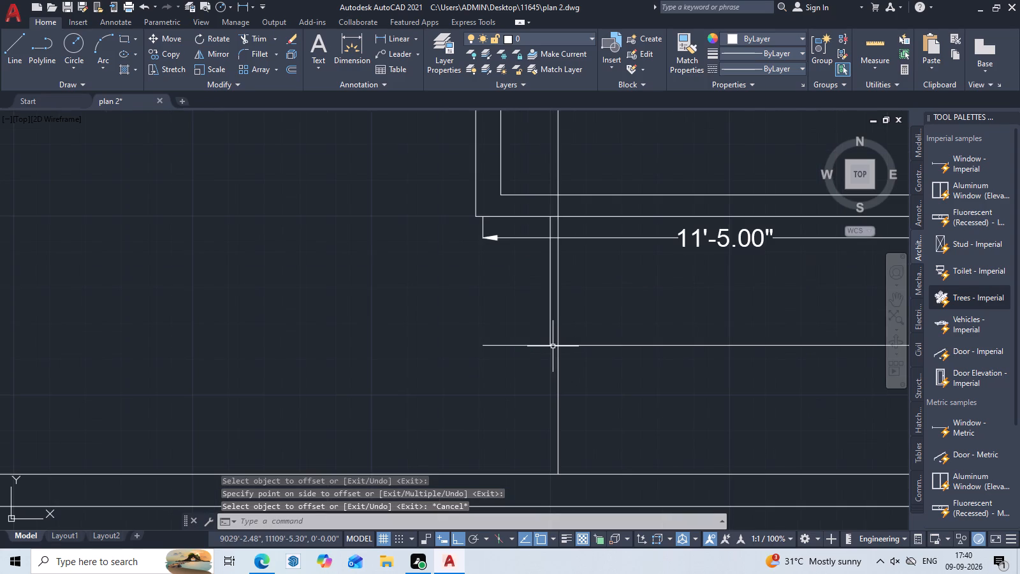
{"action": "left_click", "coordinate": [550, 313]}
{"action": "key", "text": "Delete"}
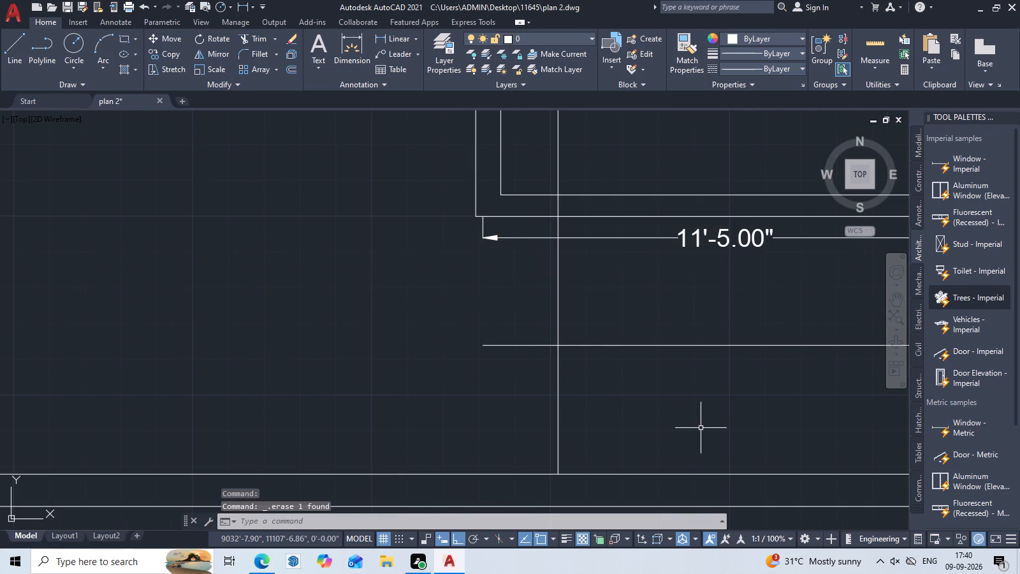
Trim the 9'8" offset line within the lower horizontal partition and erase its leftover part above the partition.
{"action": "key", "text": "Escape"}
{"action": "type", "text": "TR"}
{"action": "key", "text": "space"}
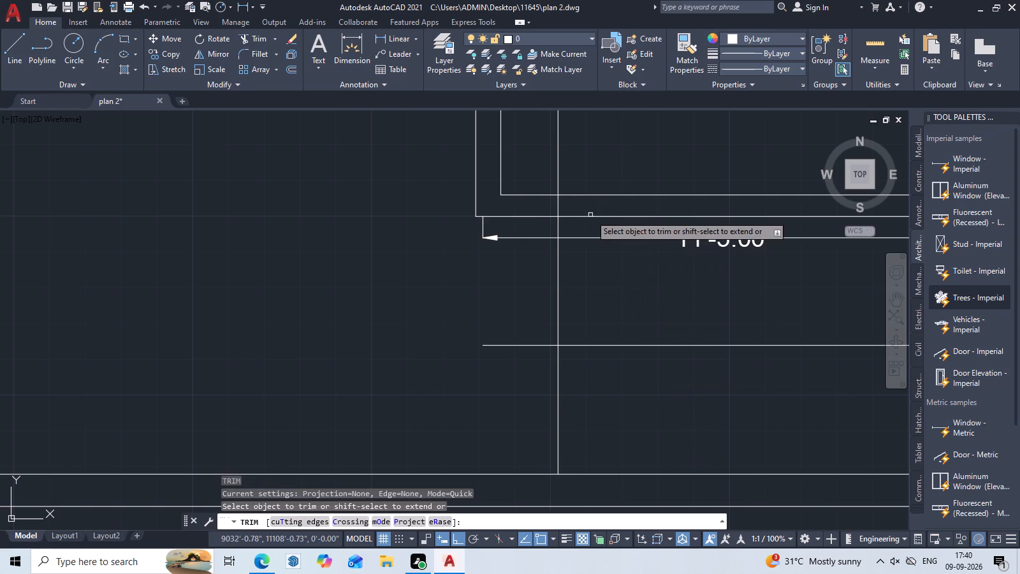
{"action": "left_click", "coordinate": [560, 205]}
{"action": "key", "text": "Escape"}
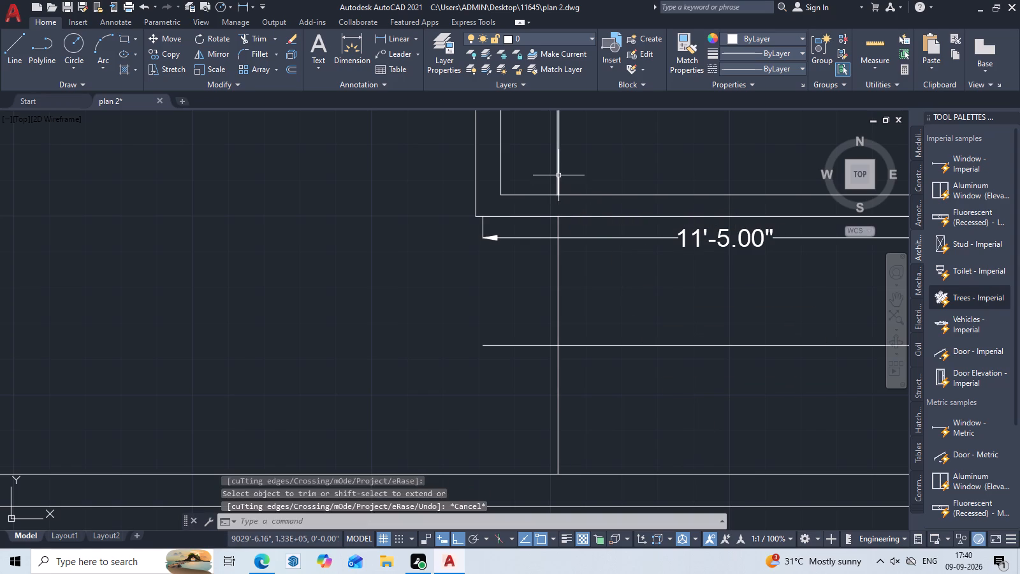
{"action": "left_click", "coordinate": [558, 175]}
{"action": "key", "text": "Delete"}
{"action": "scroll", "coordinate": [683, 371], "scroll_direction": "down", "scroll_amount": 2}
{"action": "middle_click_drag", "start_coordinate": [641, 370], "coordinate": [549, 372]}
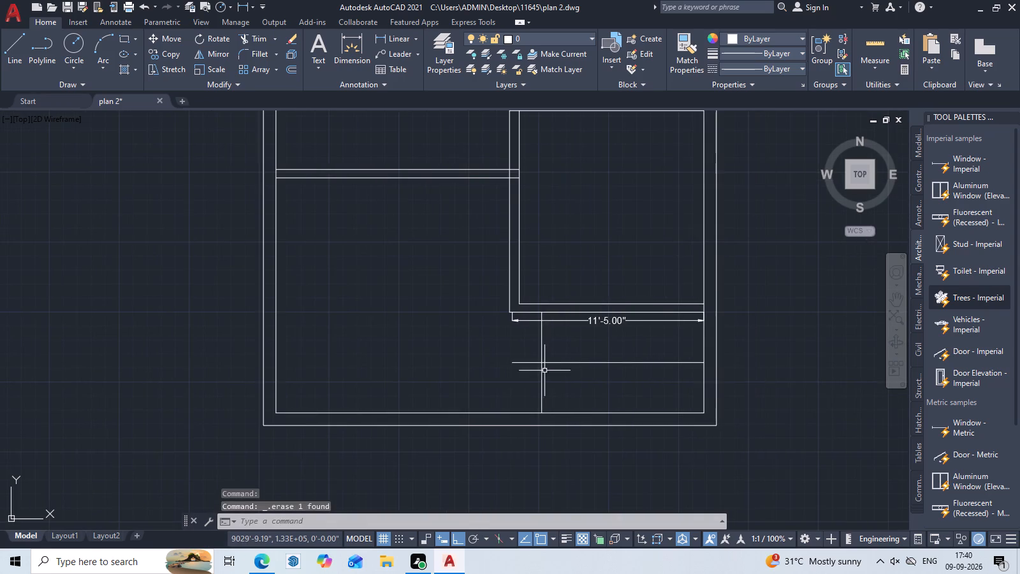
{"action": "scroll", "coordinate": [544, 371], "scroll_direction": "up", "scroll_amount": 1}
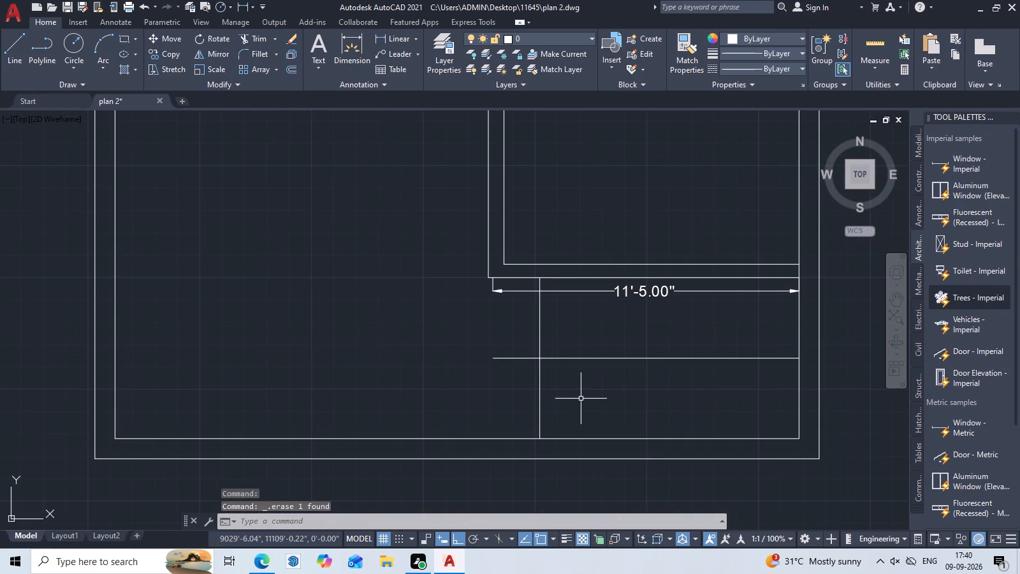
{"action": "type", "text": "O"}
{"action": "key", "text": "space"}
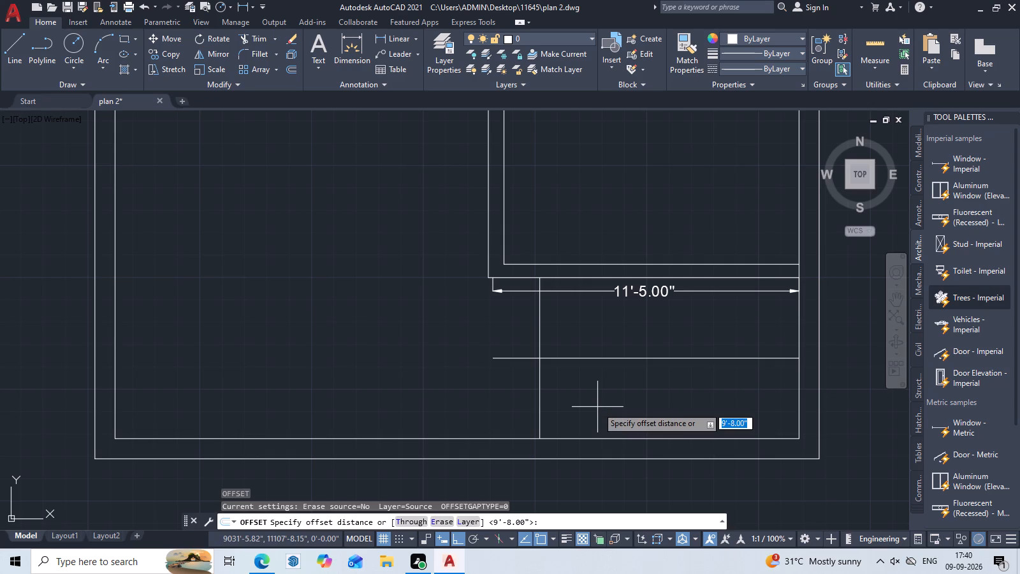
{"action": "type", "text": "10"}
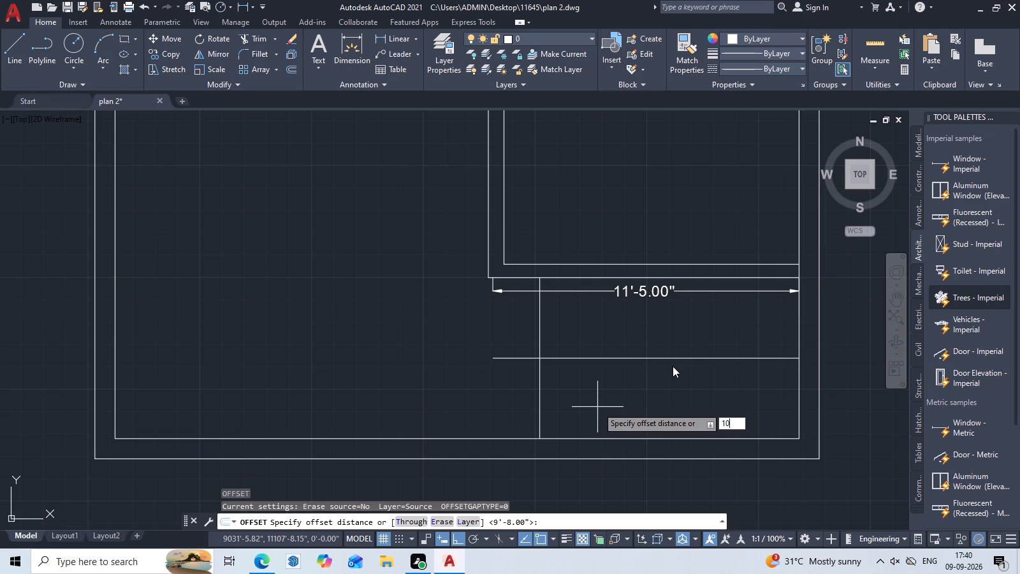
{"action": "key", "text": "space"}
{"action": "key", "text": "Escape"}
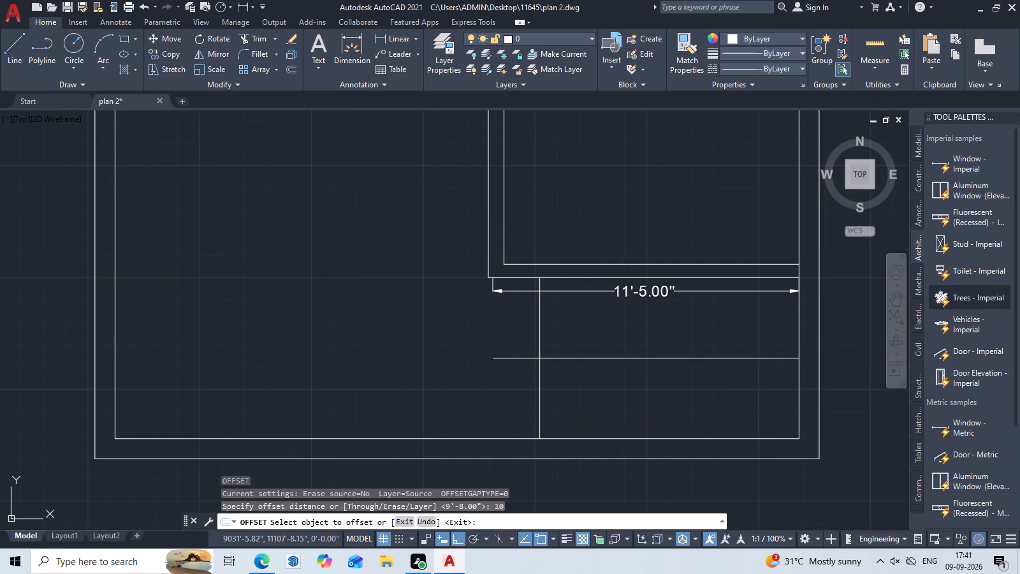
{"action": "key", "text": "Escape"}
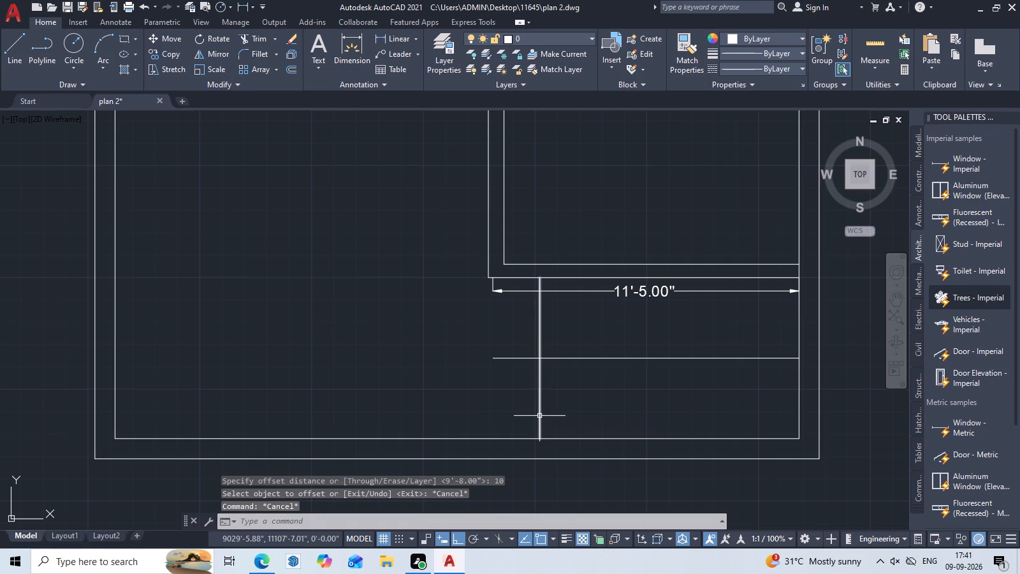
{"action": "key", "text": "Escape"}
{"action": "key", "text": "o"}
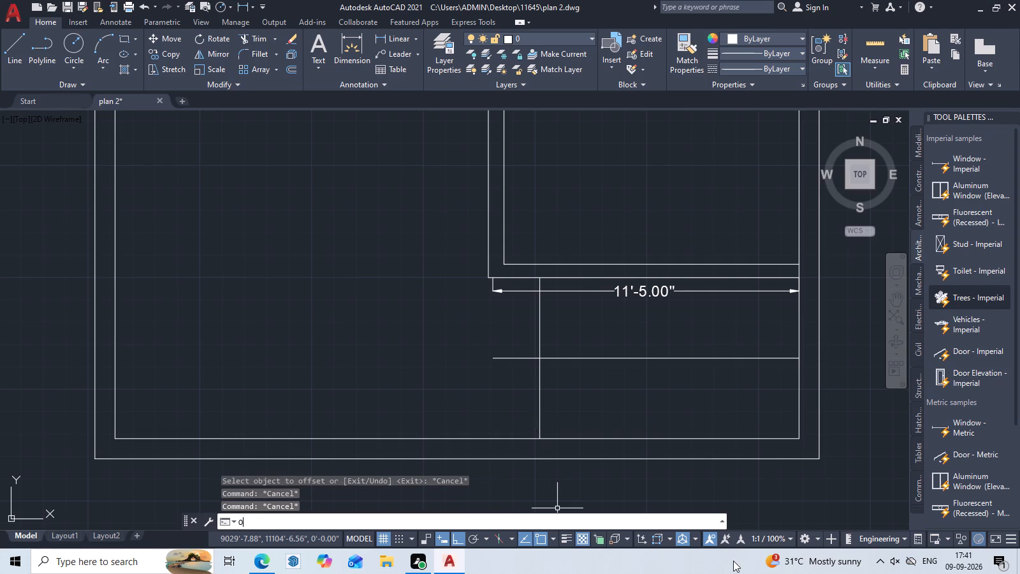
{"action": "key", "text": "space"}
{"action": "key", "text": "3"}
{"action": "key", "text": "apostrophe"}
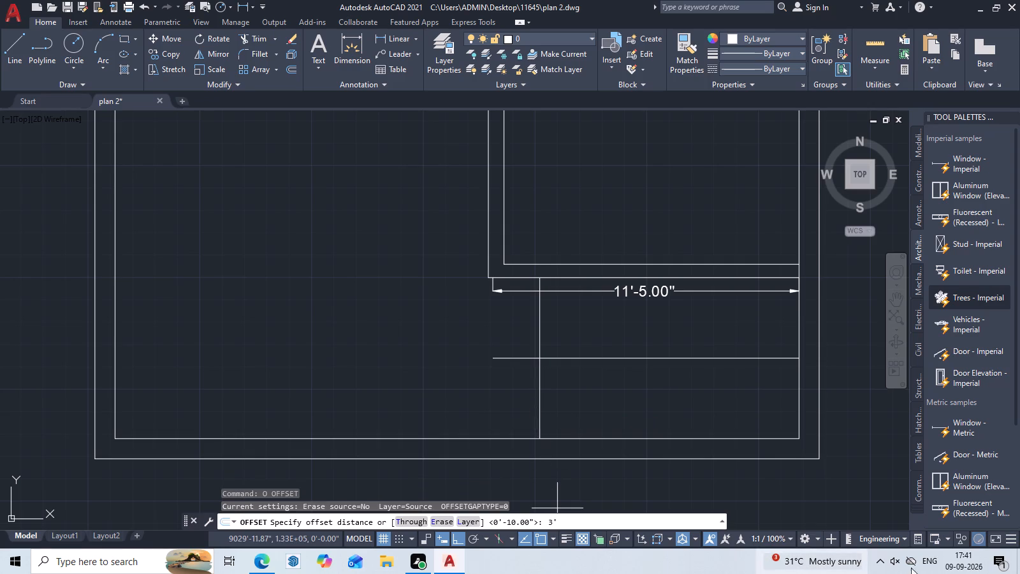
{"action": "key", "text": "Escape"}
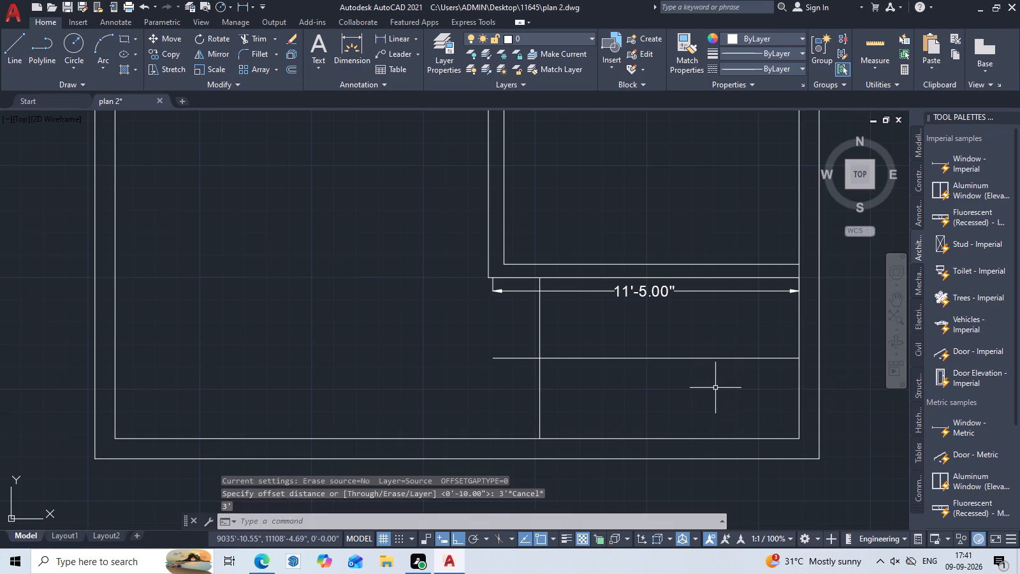
Offset the right outer wall's inner line 3' inward, across the bottom-right area.
{"action": "type", "text": "O"}
{"action": "key", "text": "space"}
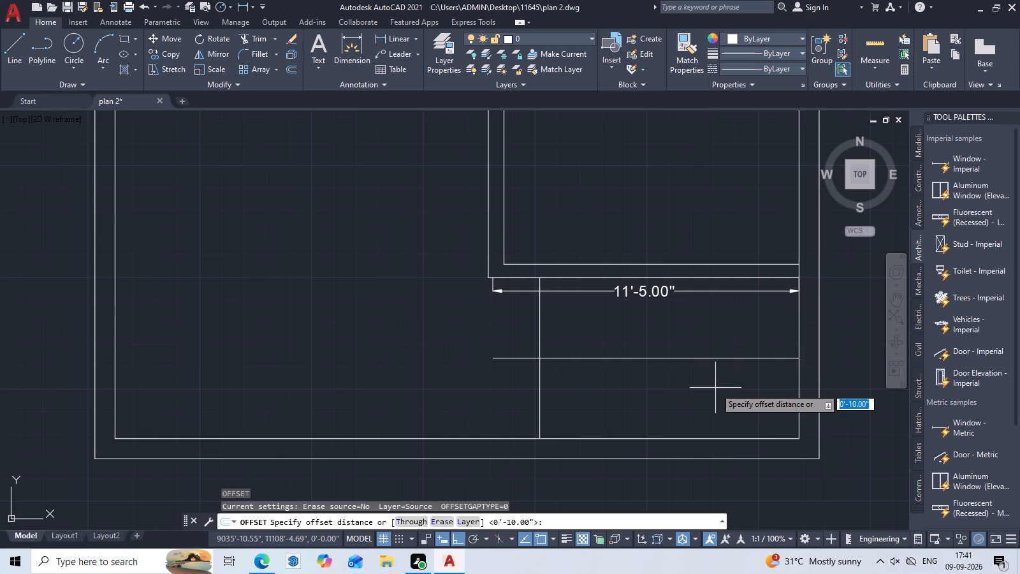
{"action": "key", "text": "3"}
{"action": "type", "text": "'"}
{"action": "key", "text": "space"}
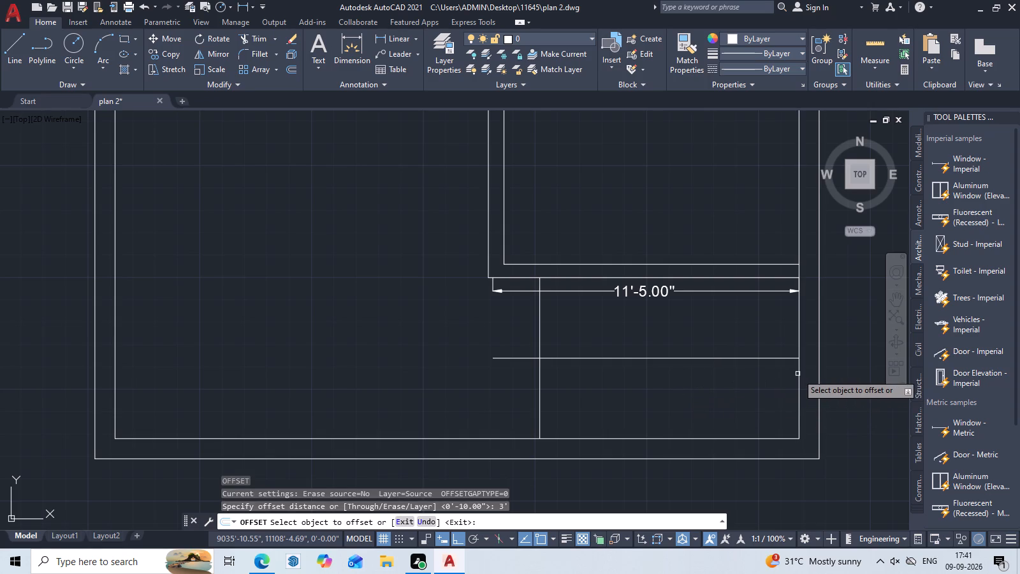
{"action": "left_click", "coordinate": [798, 374]}
{"action": "left_click", "coordinate": [746, 380]}
{"action": "key", "text": "Escape"}
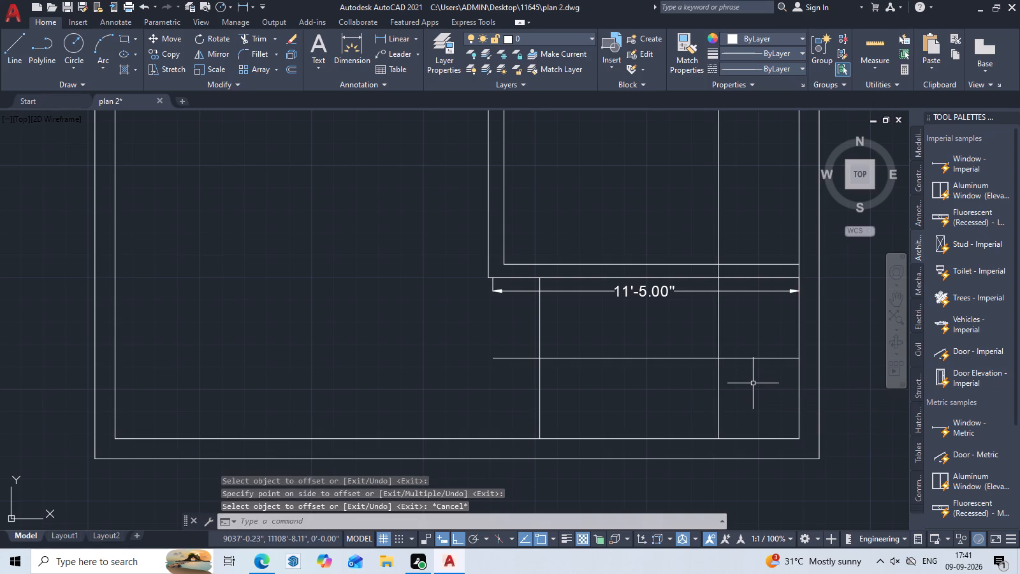
Trim the 3' offset line between the lower partition and the short horizontal line, and erase its part above the partition.
{"action": "type", "text": "TR"}
{"action": "key", "text": "space"}
{"action": "scroll", "coordinate": [734, 250], "scroll_direction": "up", "scroll_amount": 2}
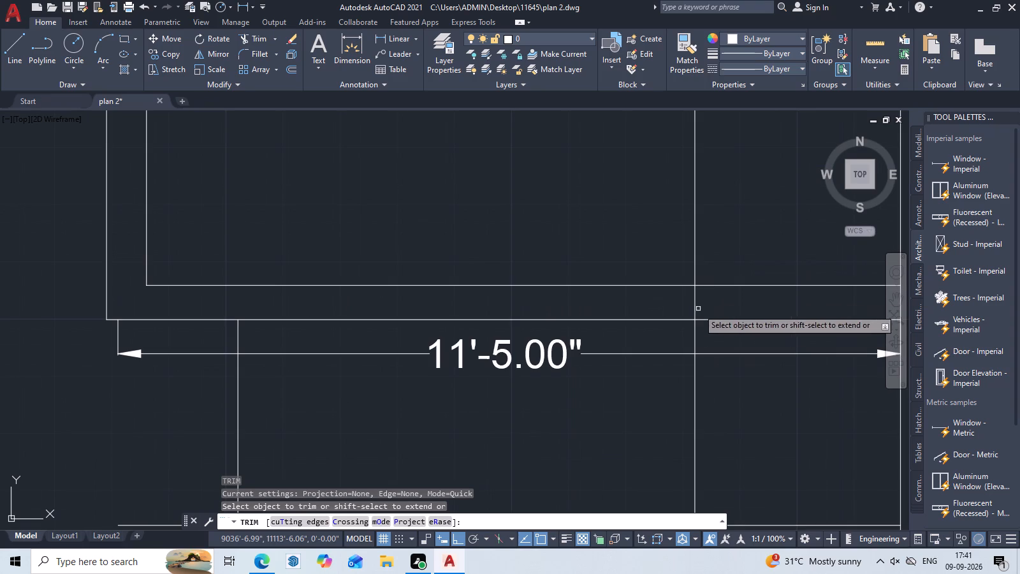
{"action": "left_click", "coordinate": [694, 335]}
{"action": "key", "text": "Escape"}
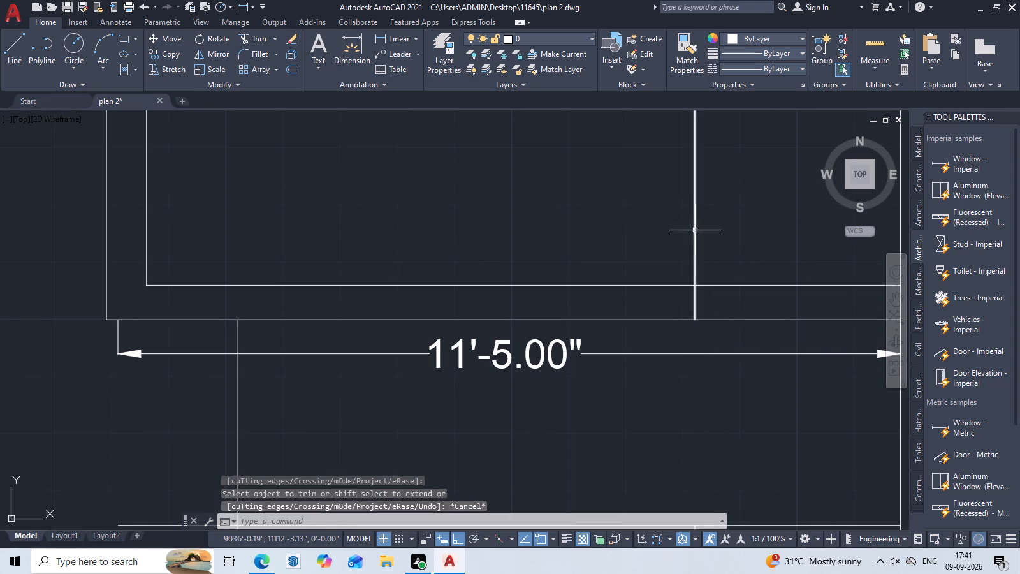
{"action": "left_click", "coordinate": [692, 230]}
{"action": "left_click", "coordinate": [697, 229]}
{"action": "left_click", "coordinate": [696, 230]}
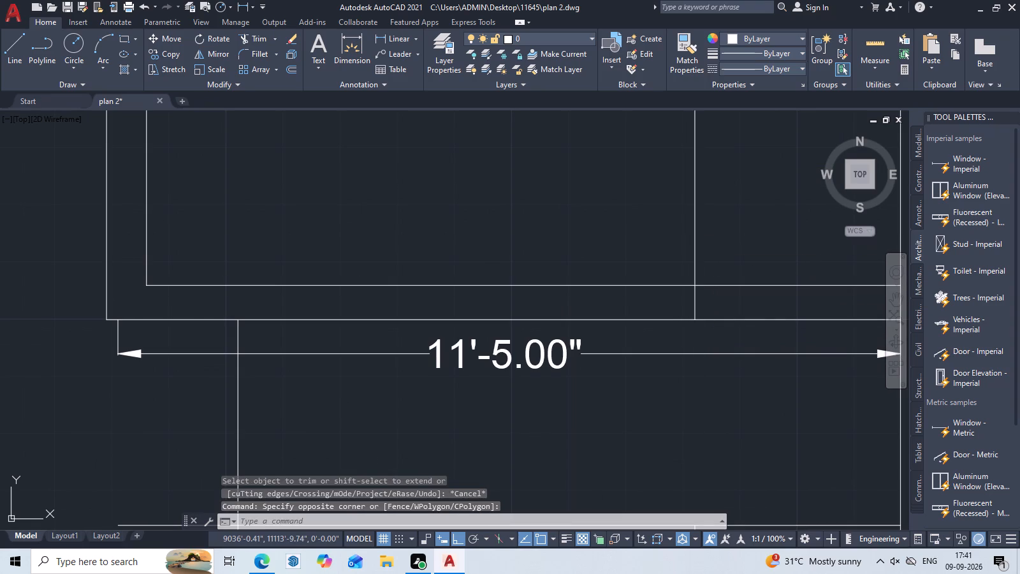
{"action": "key", "text": "Delete"}
Extend the 3' offset line upward from the short horizontal line to the lower horizontal partition.
{"action": "scroll", "coordinate": [729, 261], "scroll_direction": "up", "scroll_amount": 1}
{"action": "scroll", "coordinate": [729, 261], "scroll_direction": "down", "scroll_amount": 5}
{"action": "middle_click_drag", "start_coordinate": [719, 369], "coordinate": [710, 328]}
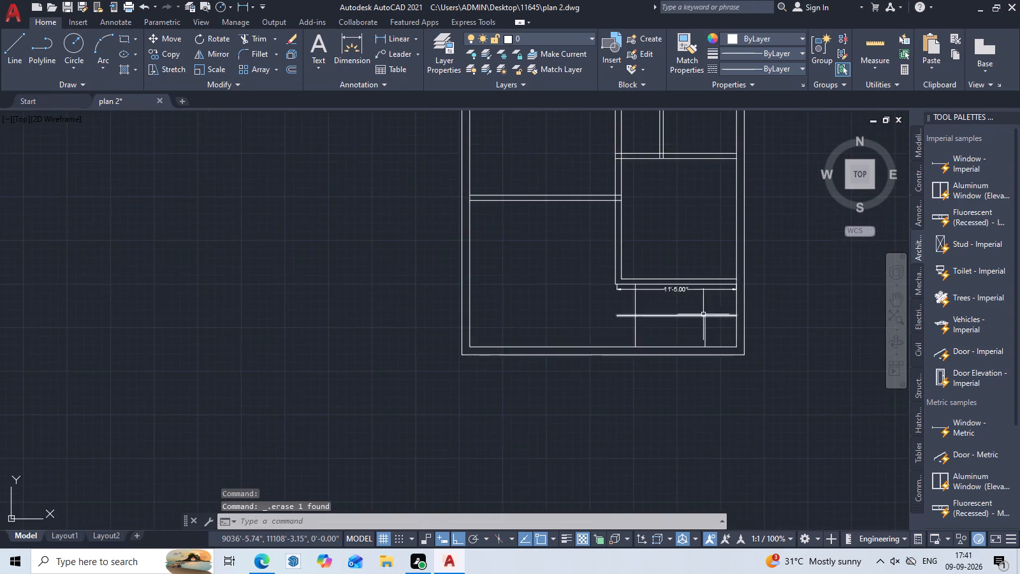
{"action": "scroll", "coordinate": [703, 314], "scroll_direction": "up", "scroll_amount": 2}
{"action": "middle_click_drag", "start_coordinate": [730, 360], "coordinate": [732, 335]}
{"action": "key", "text": "Escape"}
{"action": "middle_click_drag", "start_coordinate": [731, 335], "coordinate": [658, 346]}
{"action": "scroll", "coordinate": [657, 346], "scroll_direction": "up", "scroll_amount": 1}
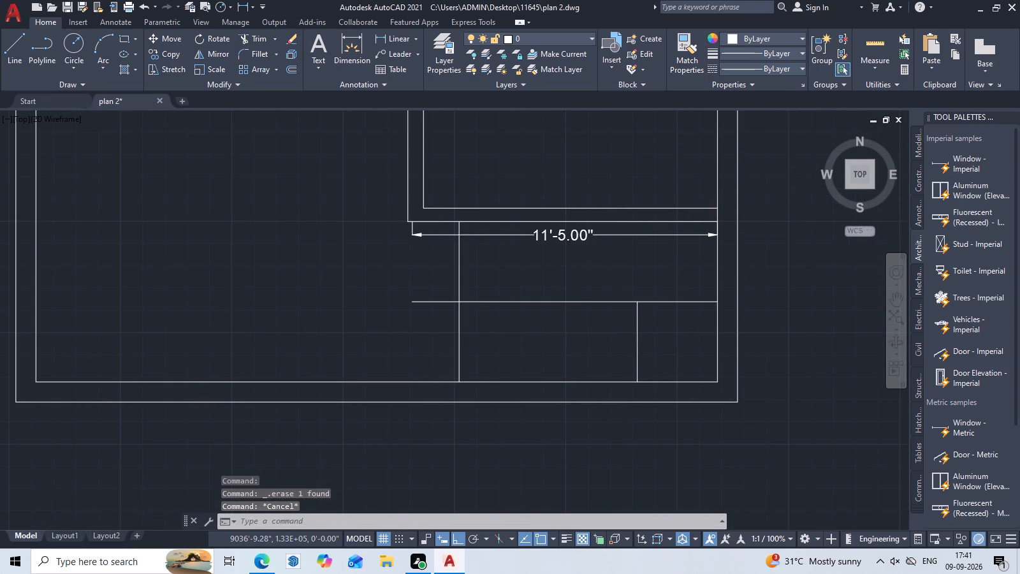
{"action": "type", "text": "EX"}
{"action": "key", "text": "space"}
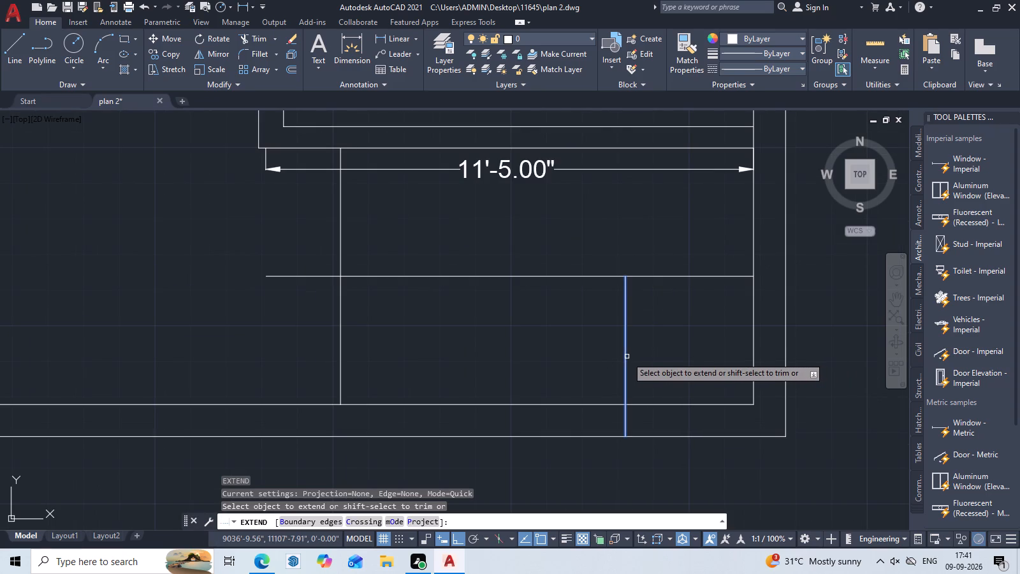
{"action": "left_click", "coordinate": [626, 297]}
{"action": "key", "text": "Escape"}
Offset the 3' line successively by 10" towards the 9'8" line, making seven evenly spaced stair lines between them.
{"action": "scroll", "coordinate": [705, 317], "scroll_direction": "down", "scroll_amount": 1}
{"action": "middle_click_drag", "start_coordinate": [691, 320], "coordinate": [639, 320]}
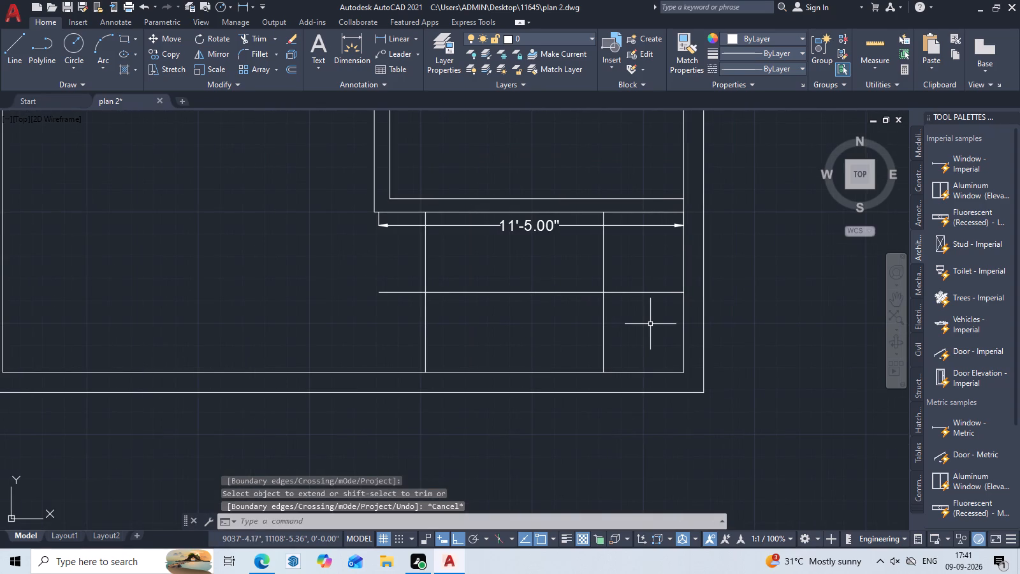
{"action": "middle_click_drag", "start_coordinate": [644, 324], "coordinate": [626, 322]}
{"action": "type", "text": "O"}
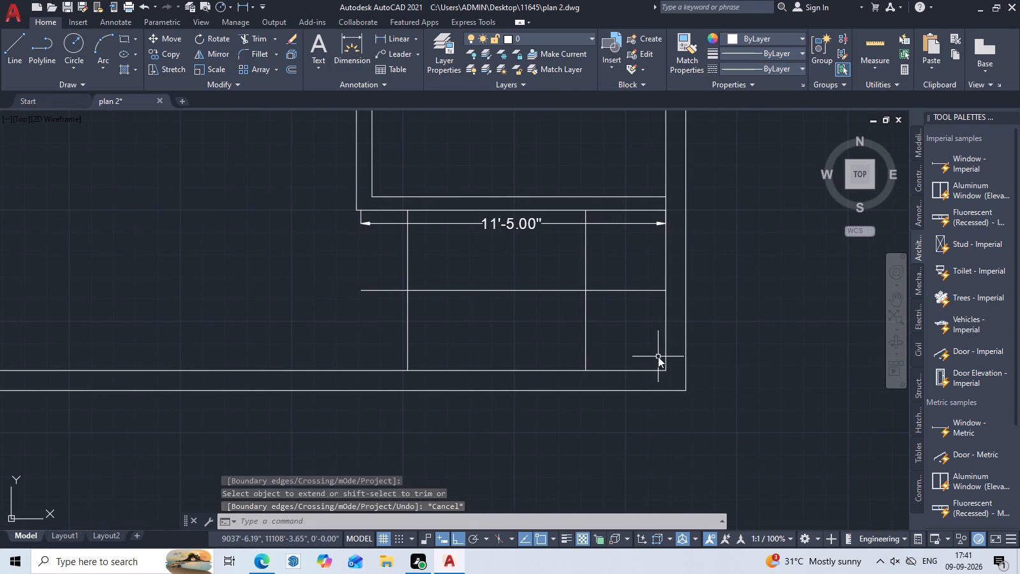
{"action": "key", "text": "space"}
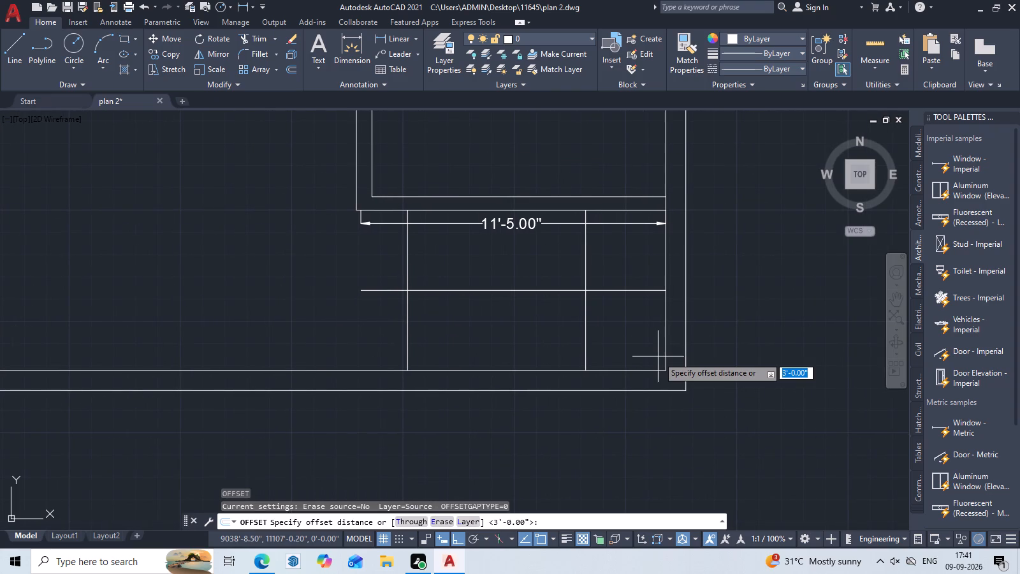
{"action": "type", "text": "10"}
{"action": "key", "text": "space"}
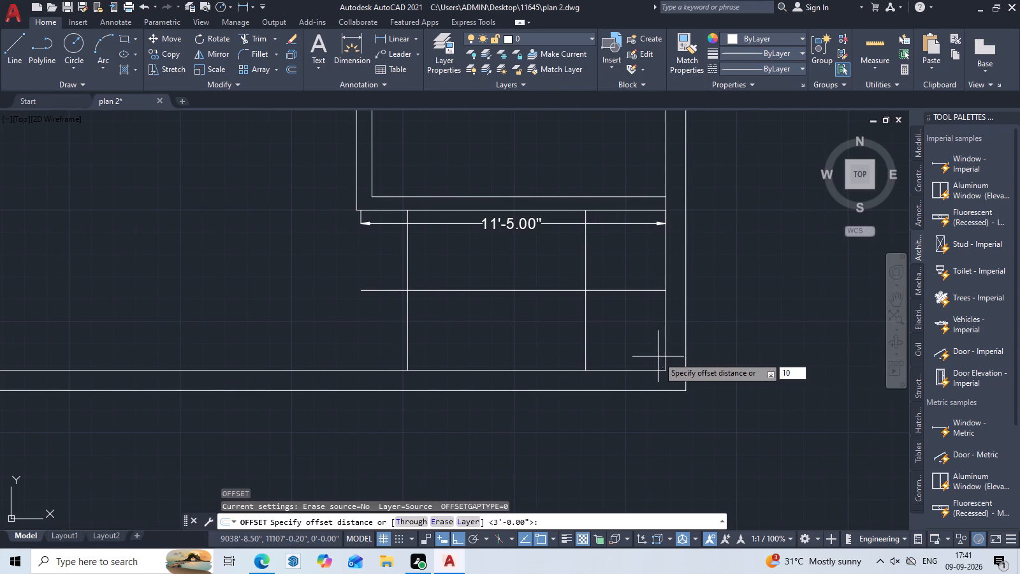
{"action": "left_click", "coordinate": [585, 309]}
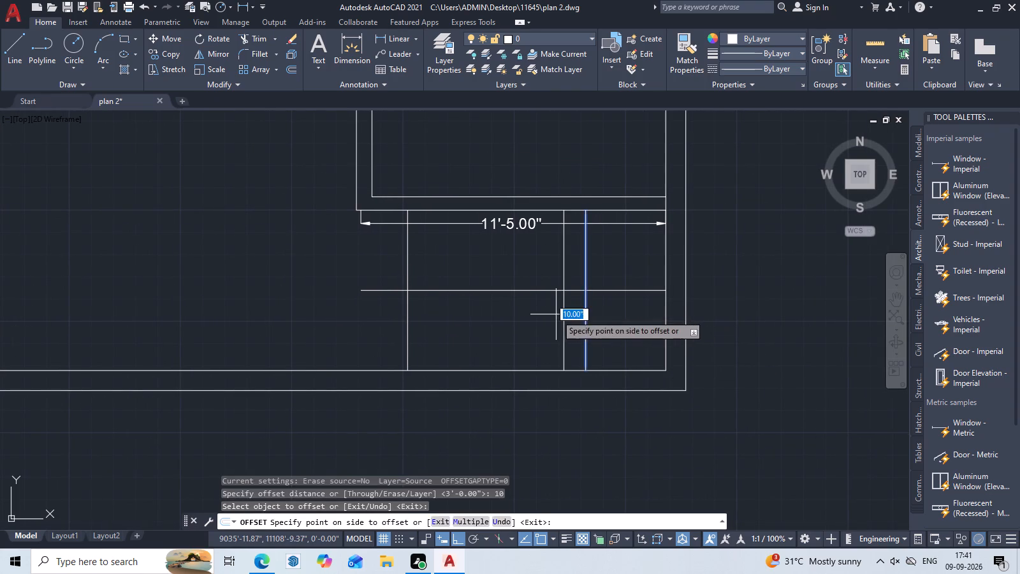
{"action": "left_click", "coordinate": [556, 314]}
{"action": "left_click", "coordinate": [565, 313]}
{"action": "left_click", "coordinate": [562, 313]}
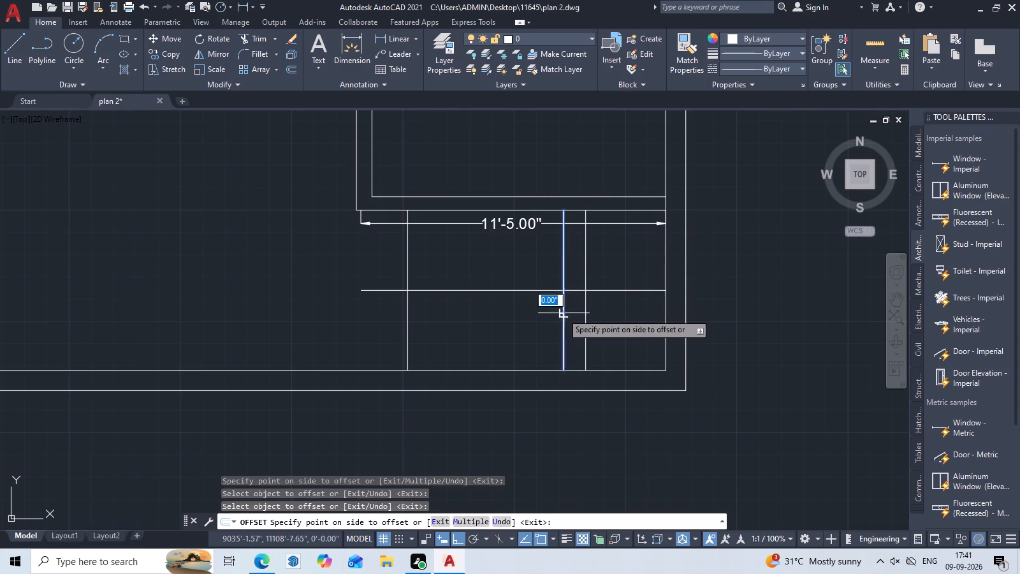
{"action": "double_click", "coordinate": [513, 316]}
{"action": "double_click", "coordinate": [539, 313]}
{"action": "left_click", "coordinate": [499, 317]}
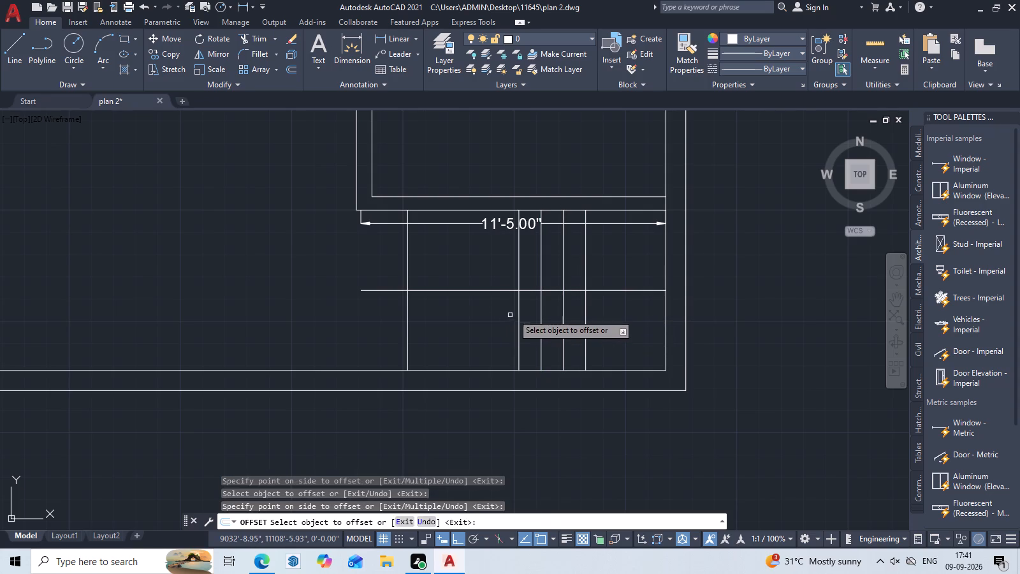
{"action": "left_click", "coordinate": [518, 313]}
{"action": "double_click", "coordinate": [486, 314]}
{"action": "left_click", "coordinate": [499, 309]}
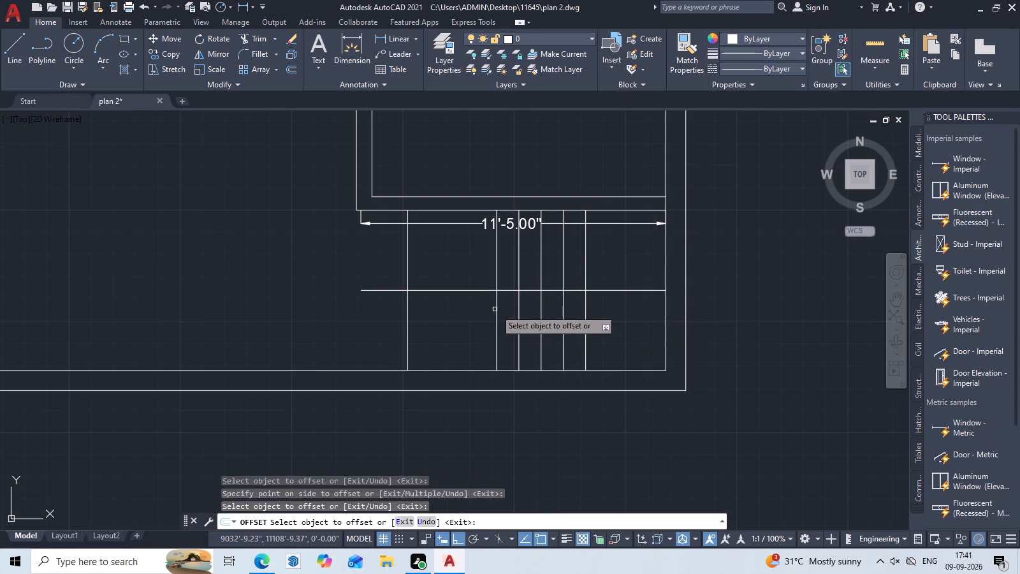
{"action": "left_click", "coordinate": [497, 309]}
{"action": "double_click", "coordinate": [439, 310]}
{"action": "left_click", "coordinate": [474, 304]}
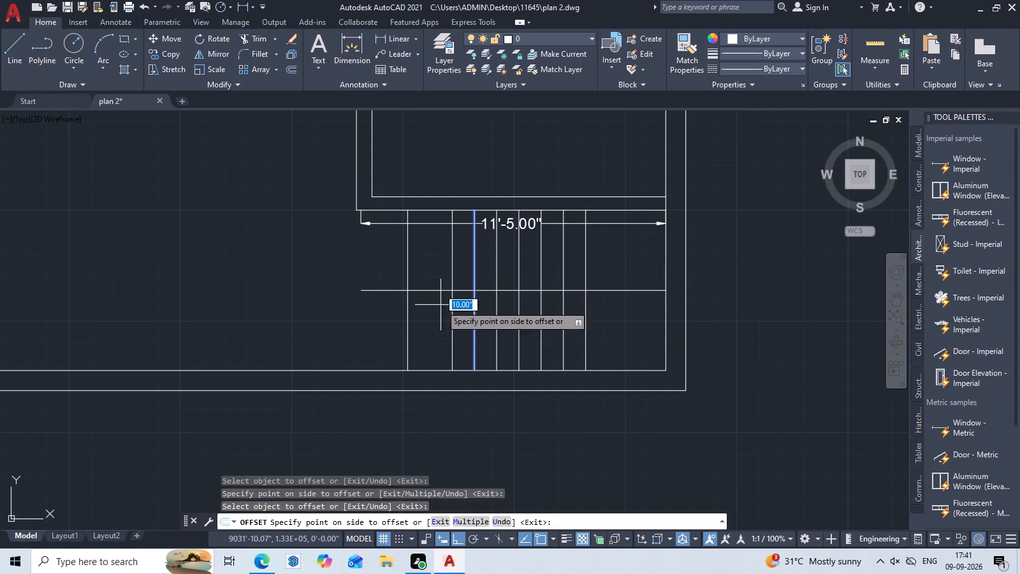
{"action": "left_click", "coordinate": [441, 305]}
{"action": "left_click", "coordinate": [452, 302]}
{"action": "left_click", "coordinate": [419, 302]}
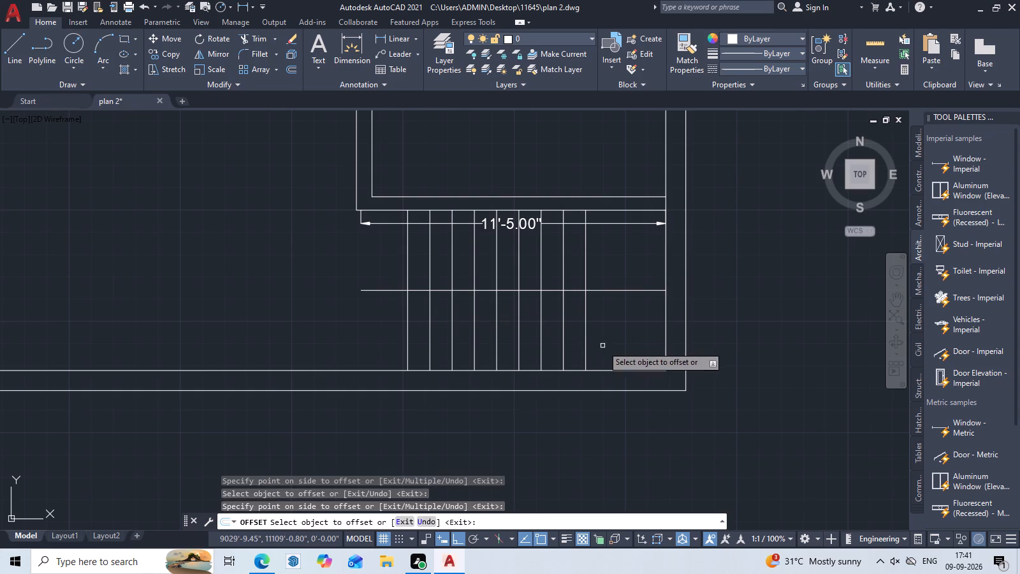
{"action": "key", "text": "Escape"}
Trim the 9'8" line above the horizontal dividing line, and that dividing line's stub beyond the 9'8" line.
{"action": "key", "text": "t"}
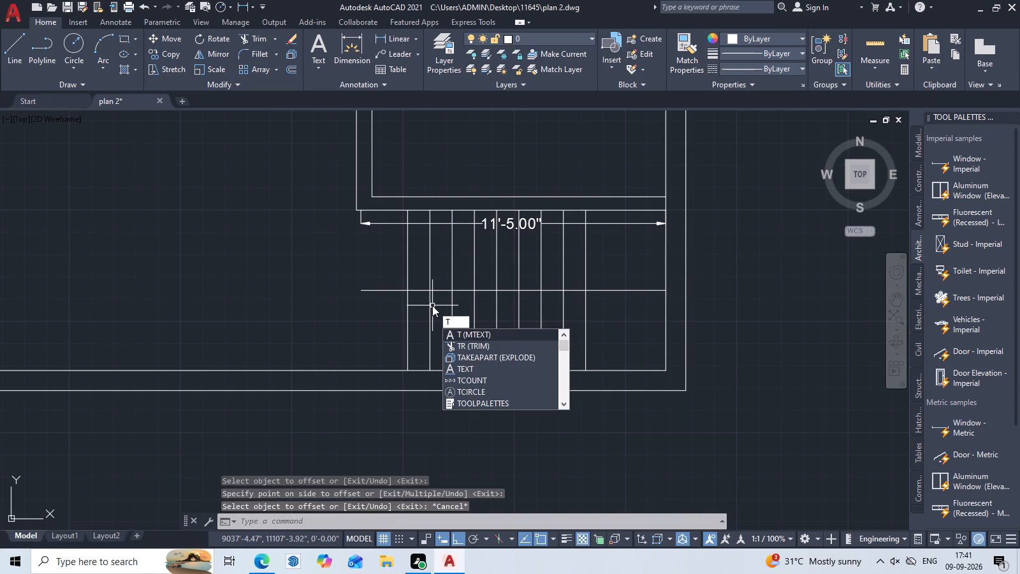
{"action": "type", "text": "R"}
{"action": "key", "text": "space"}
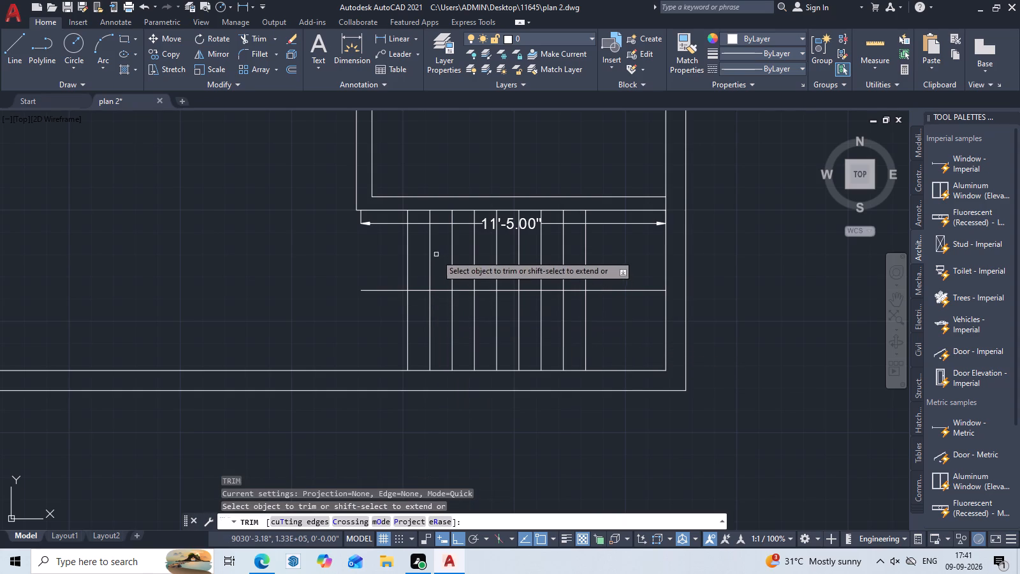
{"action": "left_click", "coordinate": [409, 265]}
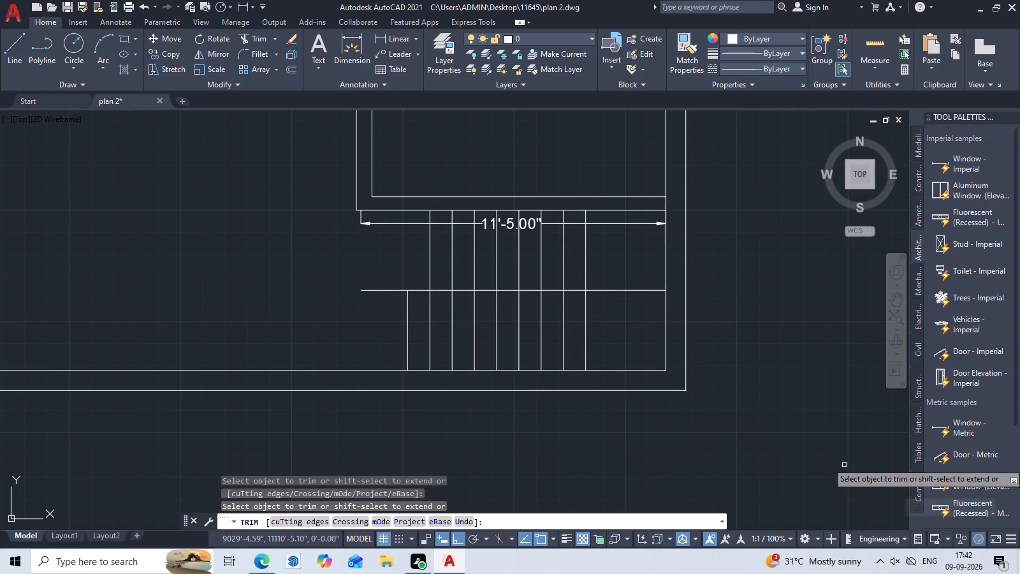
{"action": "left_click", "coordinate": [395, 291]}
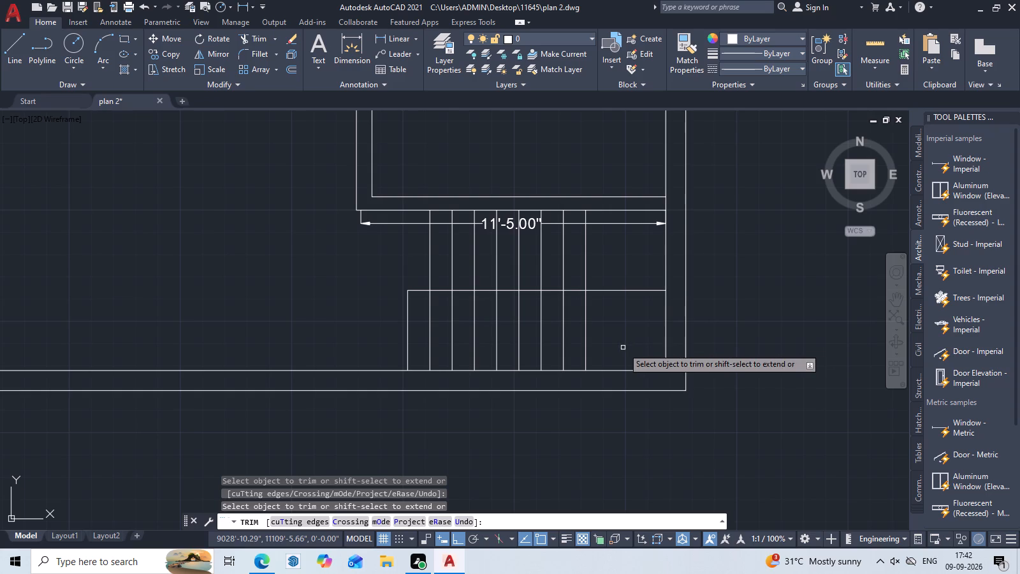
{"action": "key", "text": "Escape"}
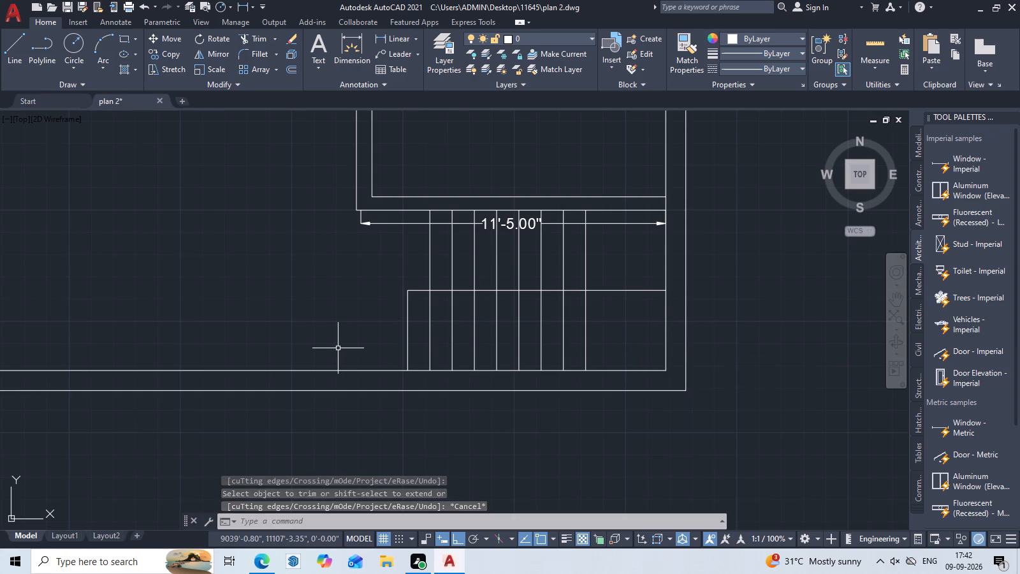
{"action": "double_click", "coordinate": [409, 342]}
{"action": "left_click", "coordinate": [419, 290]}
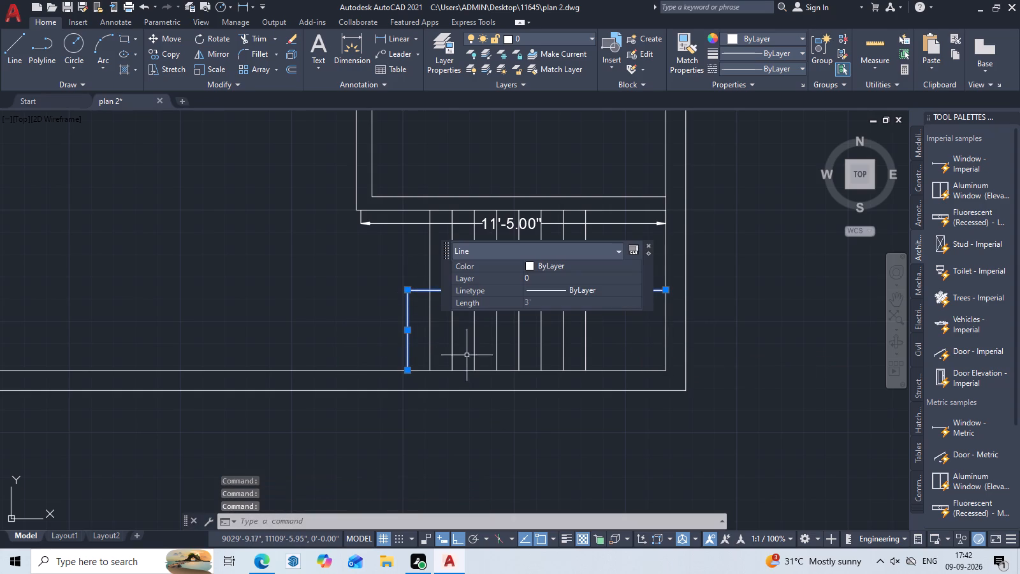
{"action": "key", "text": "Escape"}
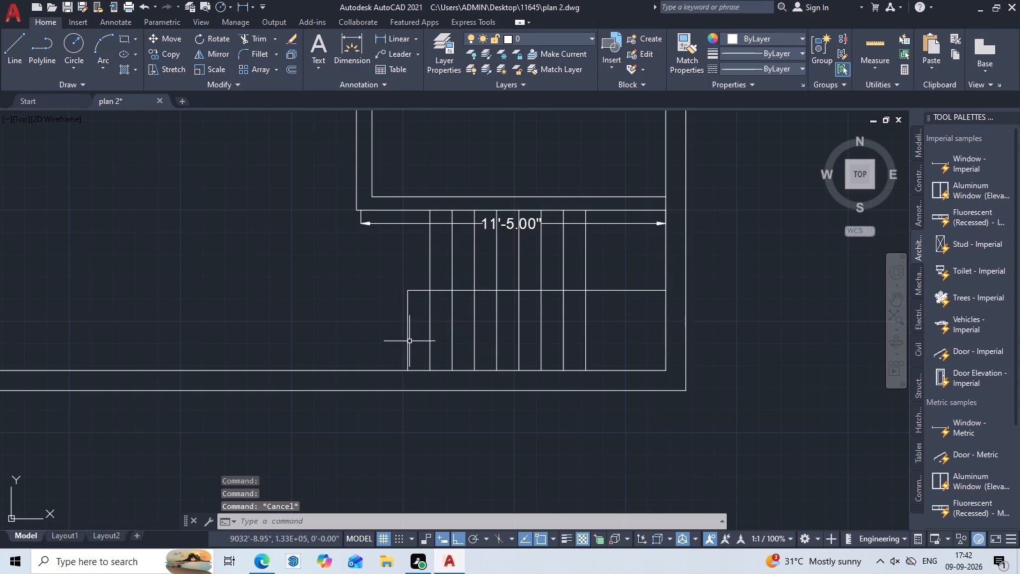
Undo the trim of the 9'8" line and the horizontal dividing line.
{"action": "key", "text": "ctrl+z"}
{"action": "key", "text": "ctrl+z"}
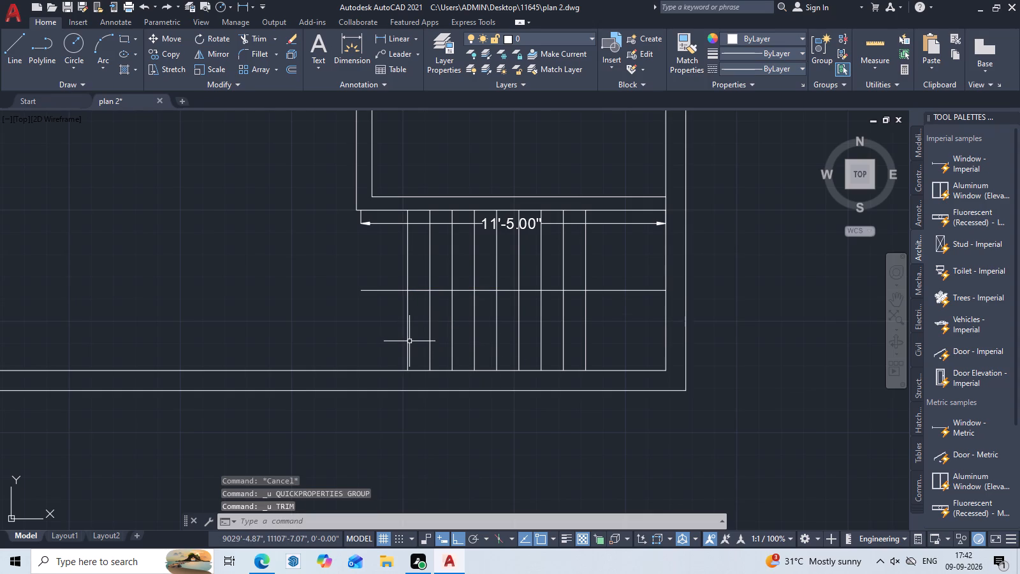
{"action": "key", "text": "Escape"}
Offset the 9'8" line 10" outward, away from the other stair lines.
{"action": "type", "text": "O"}
{"action": "key", "text": "space"}
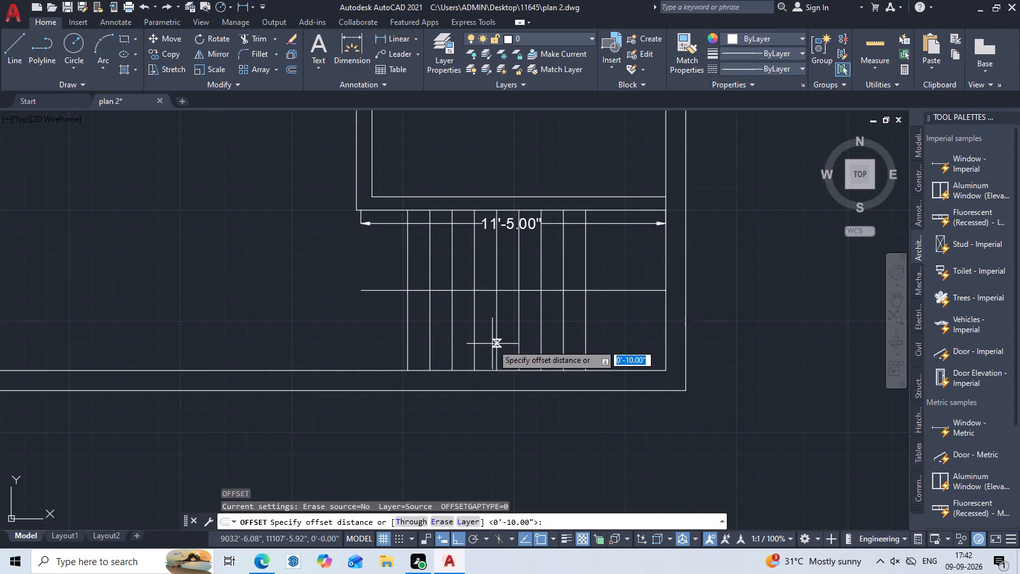
{"action": "key", "text": "space"}
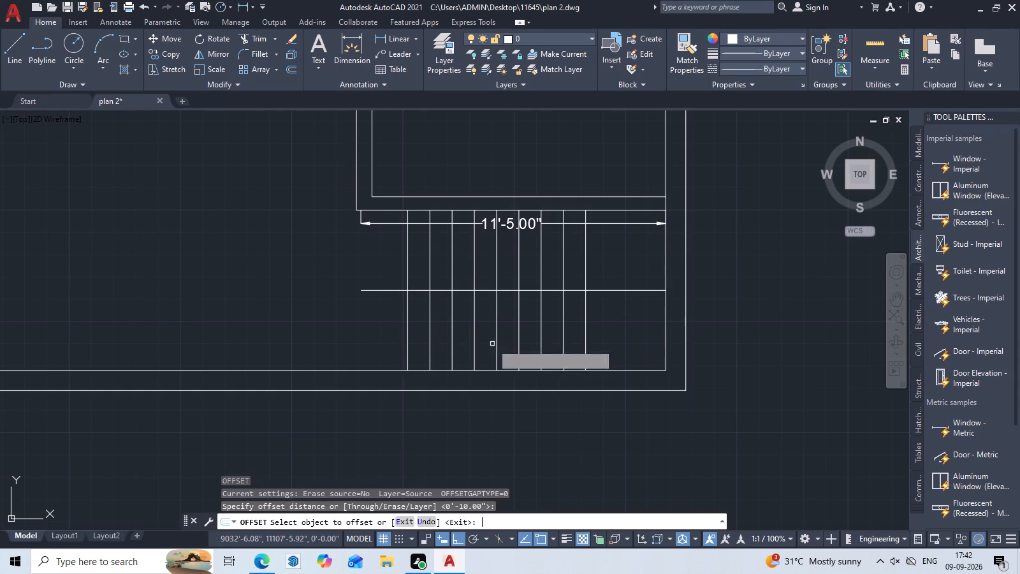
{"action": "left_click", "coordinate": [408, 314]}
{"action": "left_click", "coordinate": [379, 314]}
{"action": "key", "text": "Escape"}
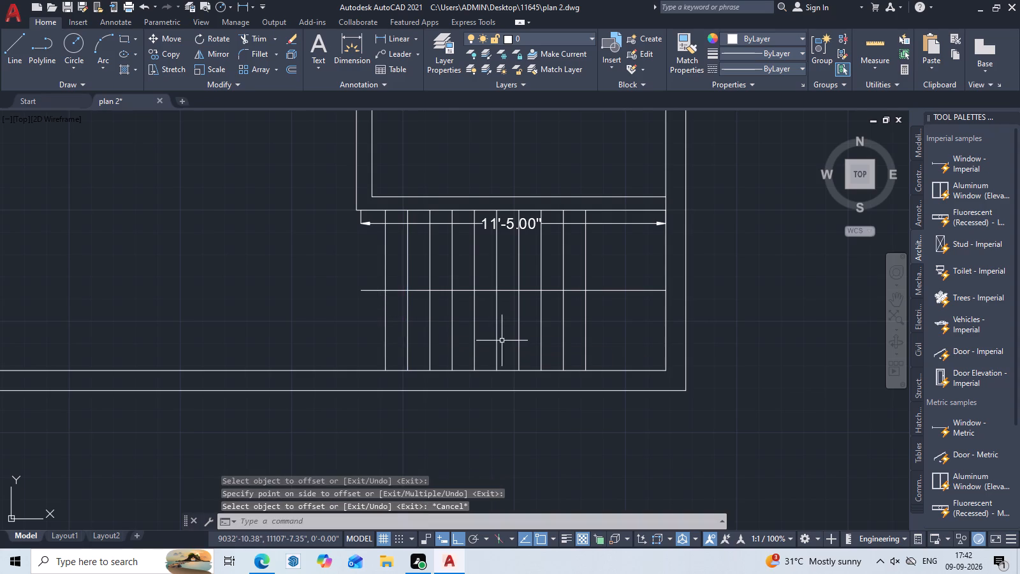
Trim the outermost stair line above the horizontal dividing line, and the dividing line's stub beyond it.
{"action": "middle_click_drag", "start_coordinate": [529, 354], "coordinate": [599, 375]}
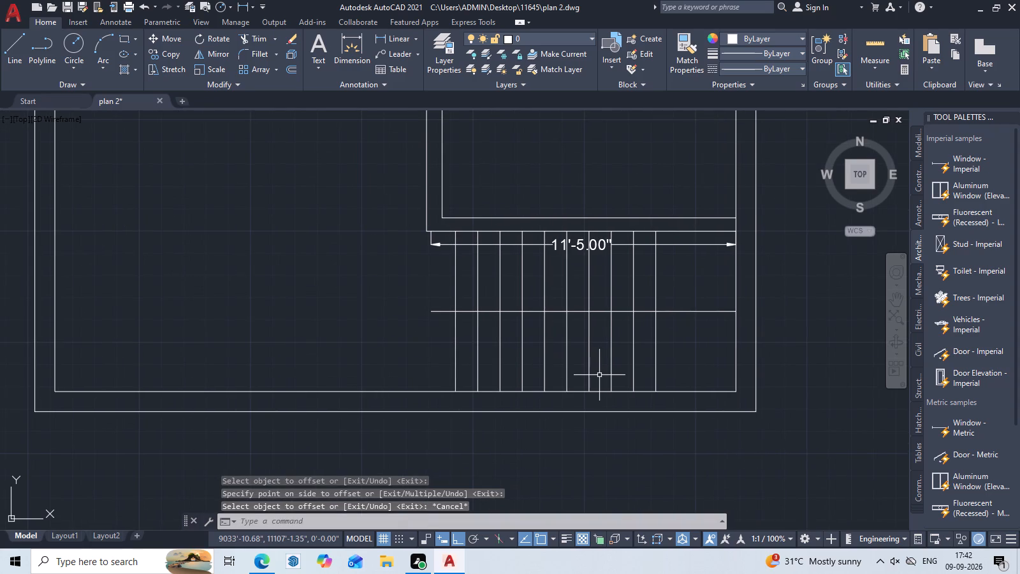
{"action": "type", "text": "TR"}
{"action": "key", "text": "space"}
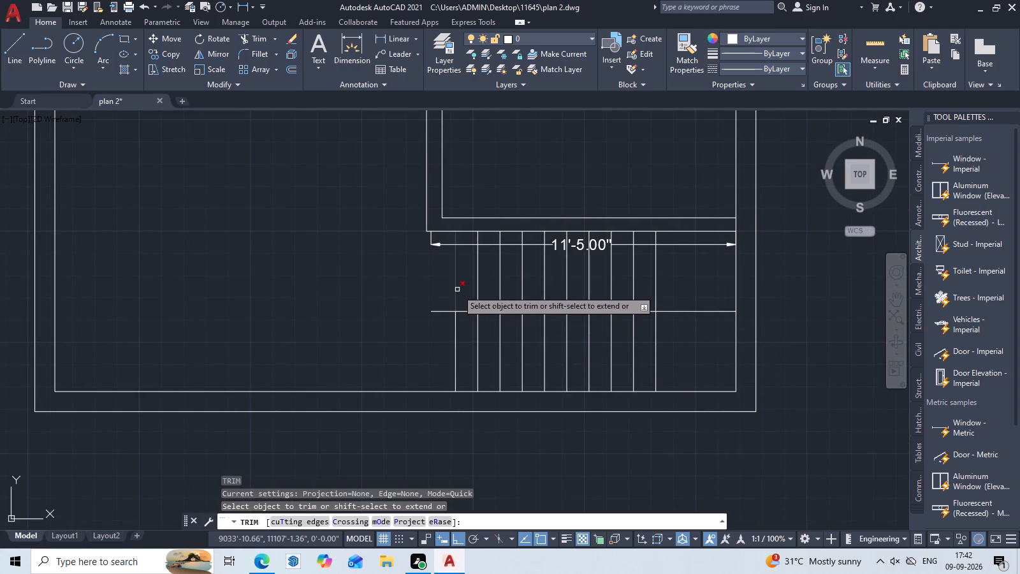
{"action": "left_click", "coordinate": [457, 290]}
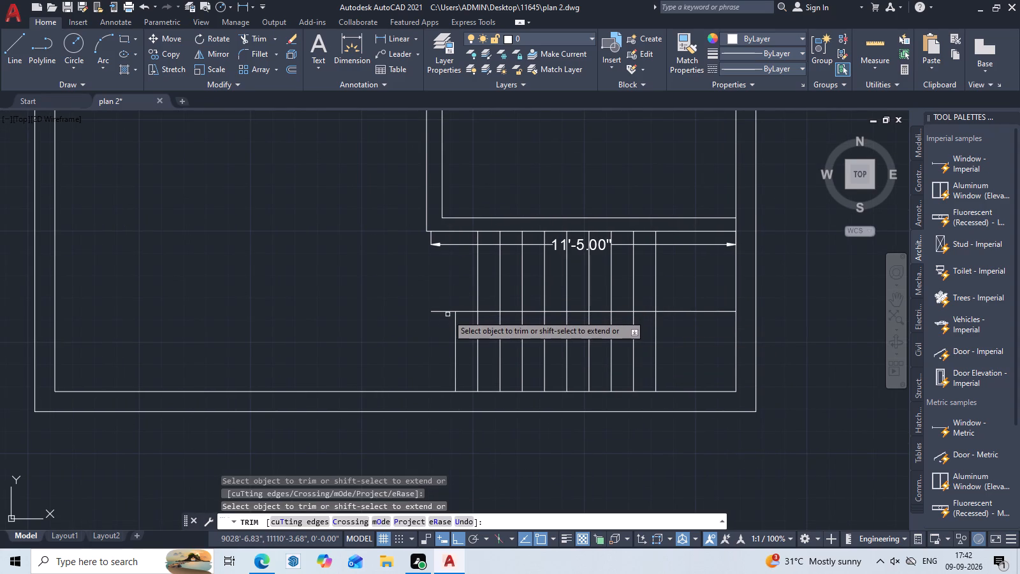
{"action": "left_click", "coordinate": [449, 313]}
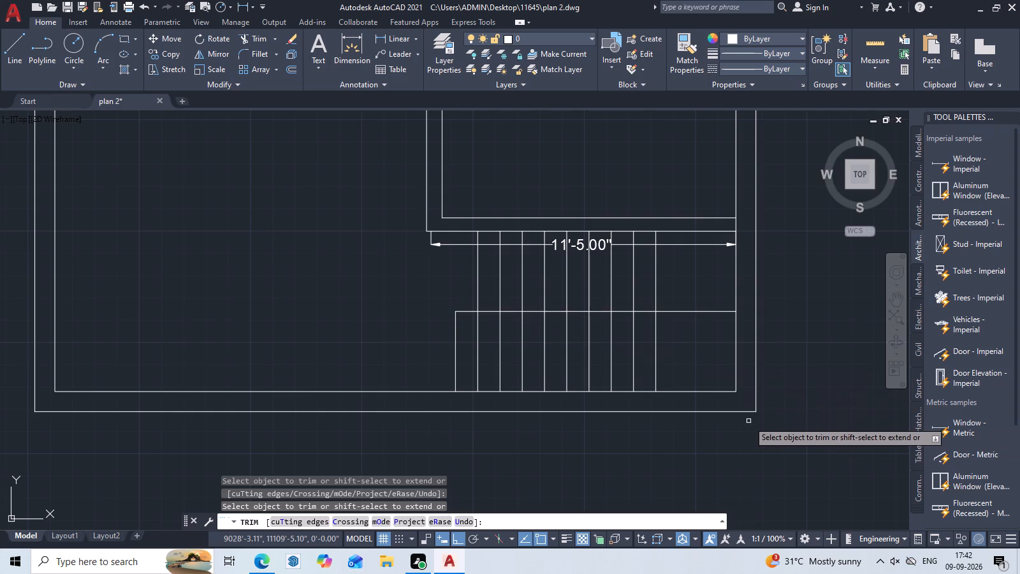
{"action": "key", "text": "Escape"}
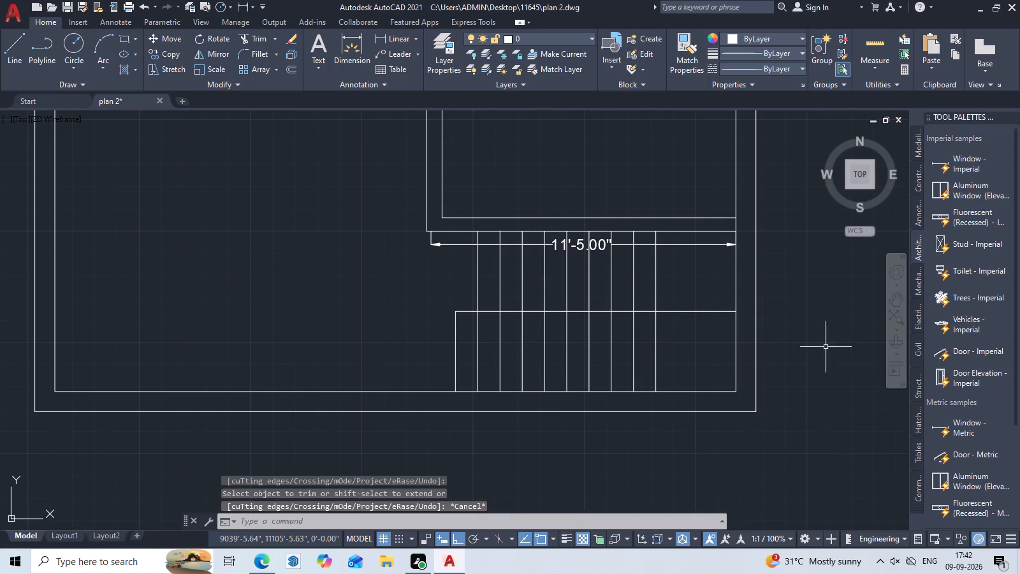
Add a horizontal linear dimension from the 9'8" line's lower end to the right outer wall's inner corner.
{"action": "left_click", "coordinate": [397, 36]}
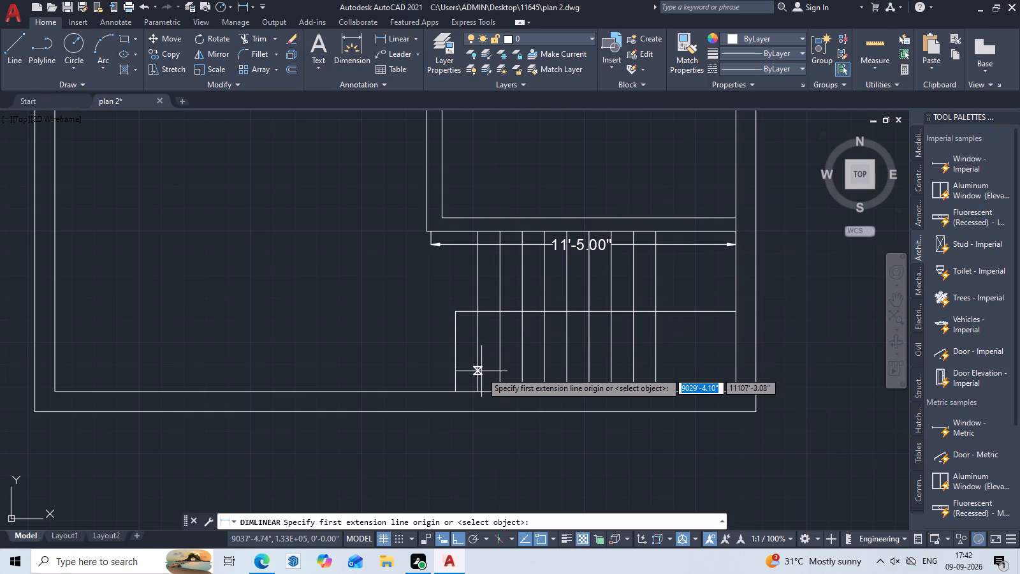
{"action": "left_click", "coordinate": [476, 395]}
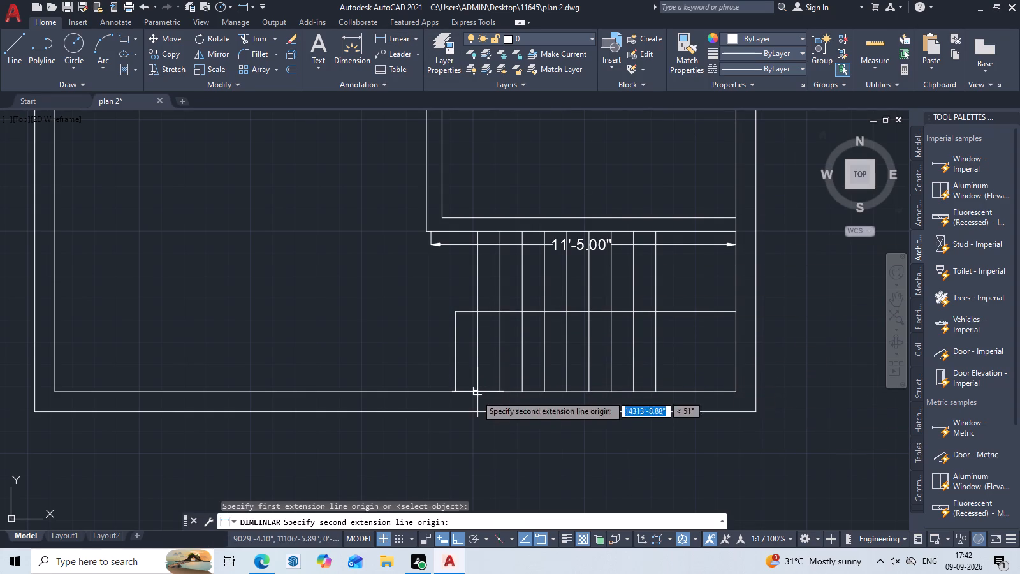
{"action": "double_click", "coordinate": [737, 392]}
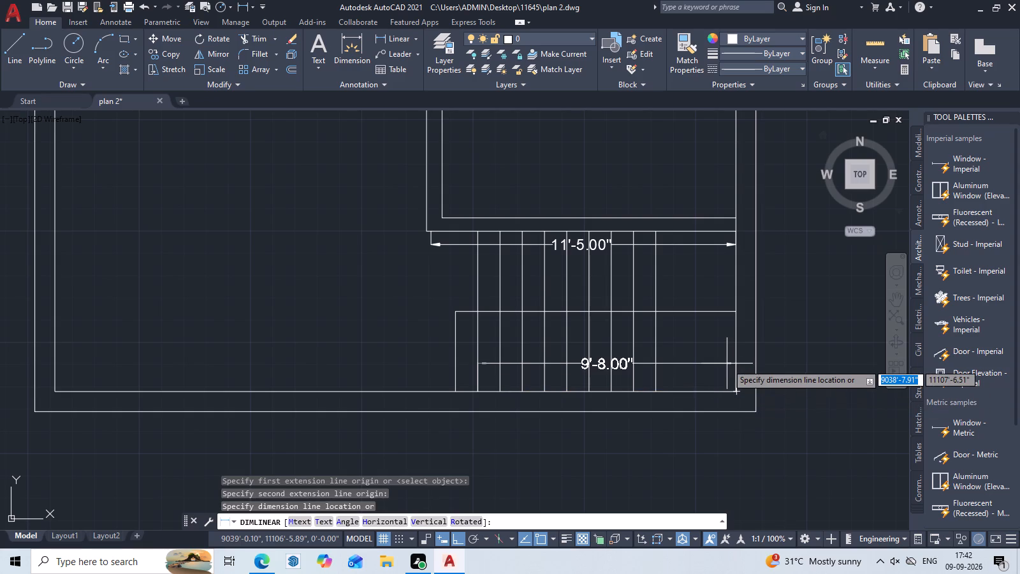
{"action": "left_click", "coordinate": [727, 364]}
Add a vertical linear dimension along the 3' line, from the bottom wall's inner line to the horizontal dividing line.
{"action": "middle_click_drag", "start_coordinate": [752, 371], "coordinate": [652, 369]}
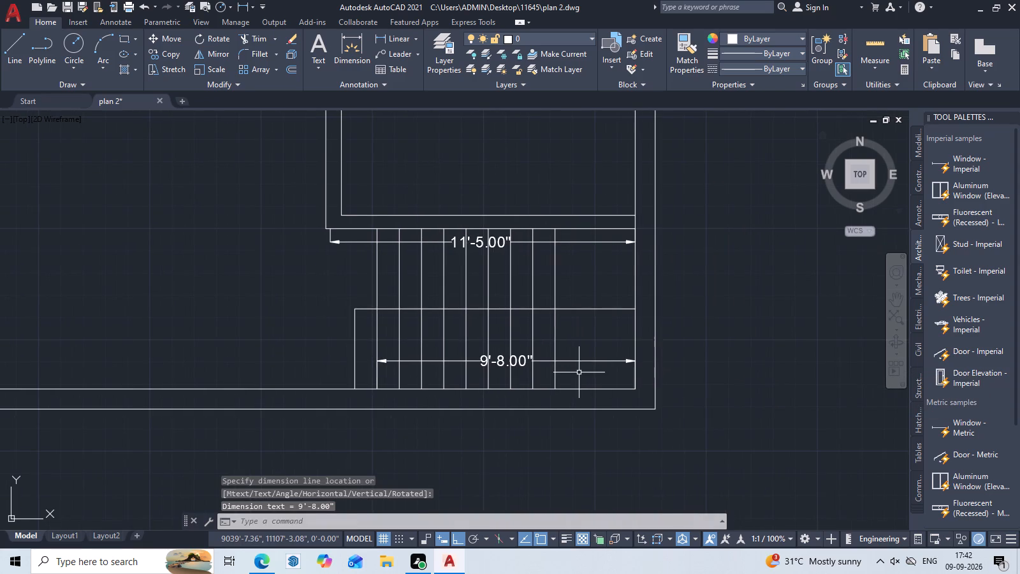
{"action": "key", "text": "space"}
{"action": "left_click", "coordinate": [558, 389]}
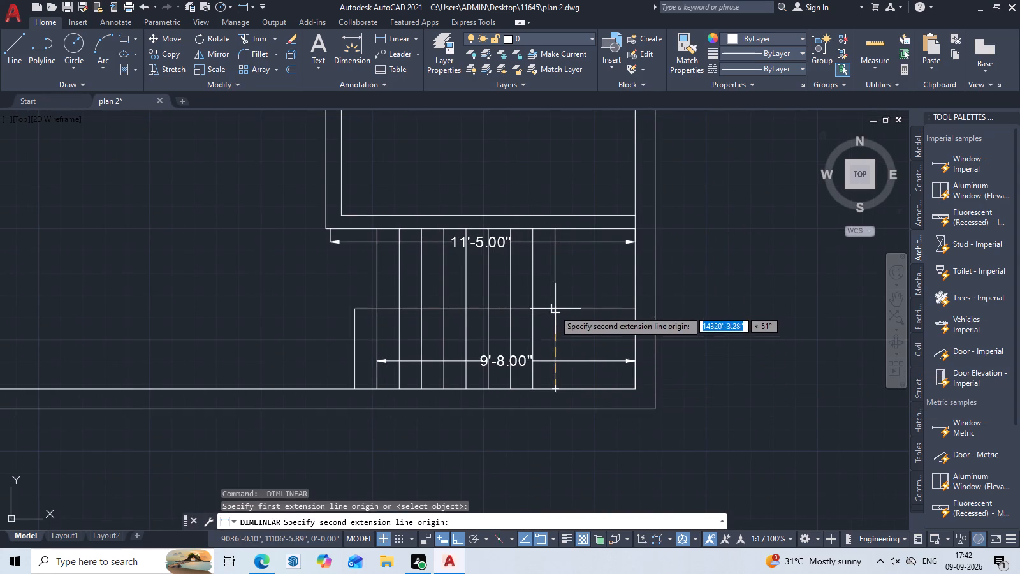
{"action": "double_click", "coordinate": [554, 310]}
{"action": "left_click", "coordinate": [569, 316]}
{"action": "middle_click_drag", "start_coordinate": [603, 363], "coordinate": [652, 367]}
{"action": "key", "text": "Escape"}
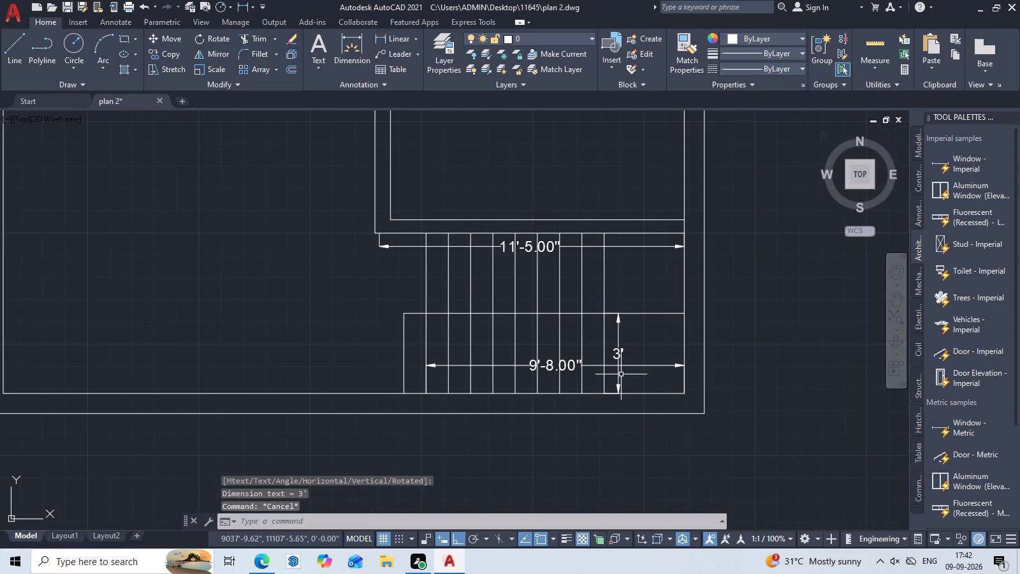
Add a vertical linear dimension across the full stair width, from the right outer wall's inner bottom corner to the partition above the stairs.
{"action": "middle_click_drag", "start_coordinate": [618, 375], "coordinate": [724, 400]}
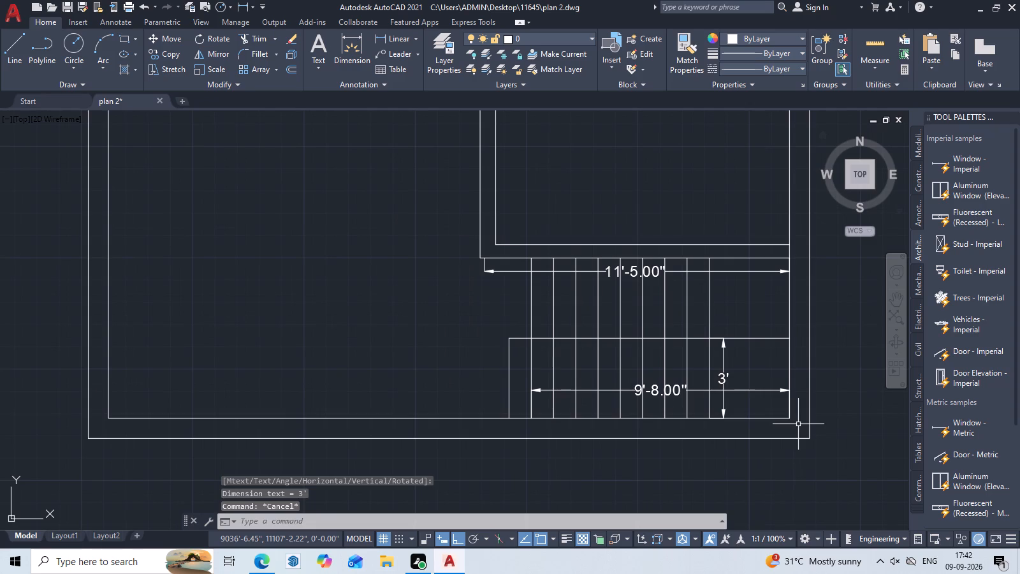
{"action": "middle_click_drag", "start_coordinate": [829, 418], "coordinate": [706, 413]}
{"action": "key", "text": "space"}
{"action": "left_click", "coordinate": [665, 411]}
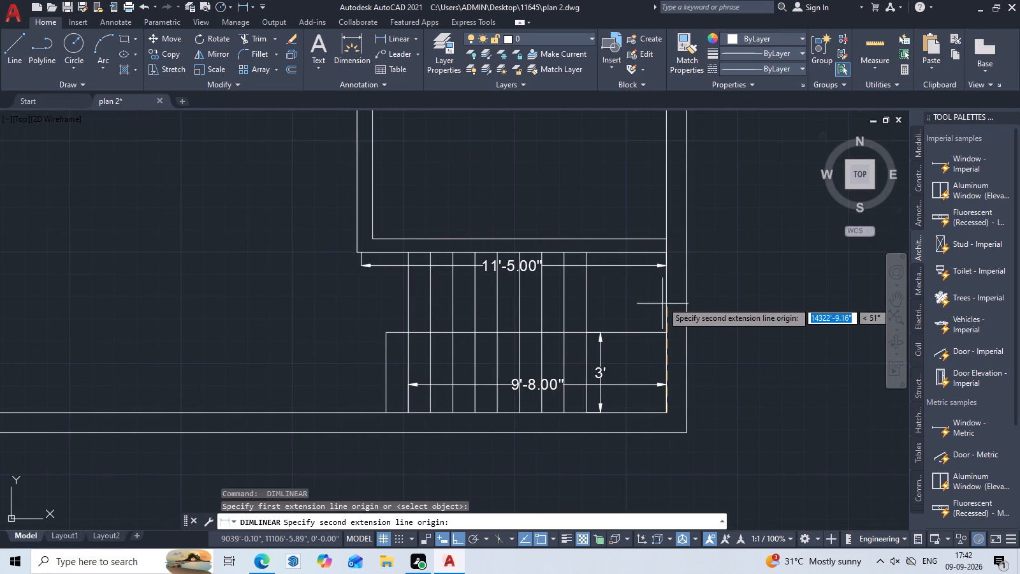
{"action": "left_click", "coordinate": [666, 251]}
{"action": "left_click", "coordinate": [644, 263]}
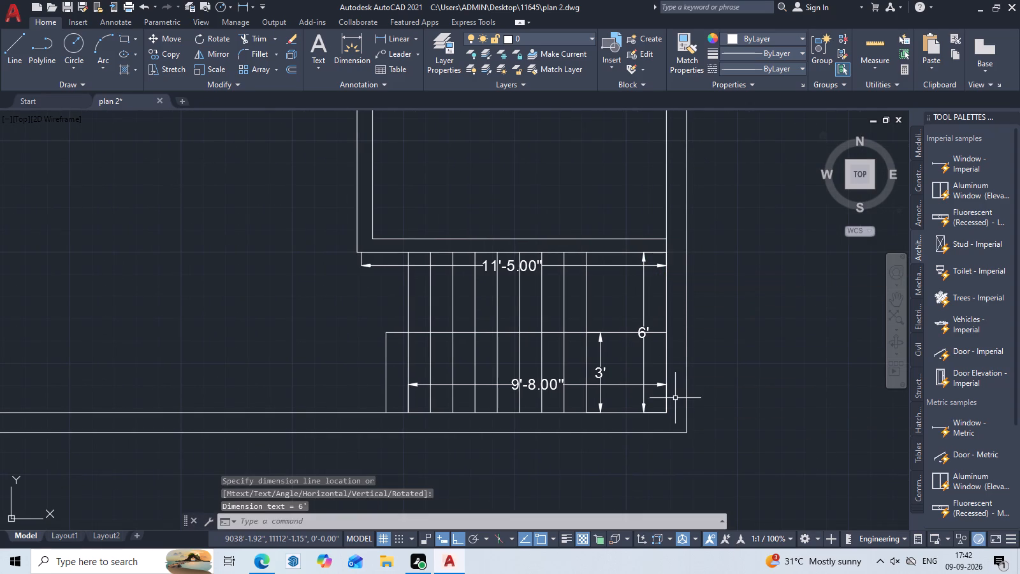
{"action": "key", "text": "Escape"}
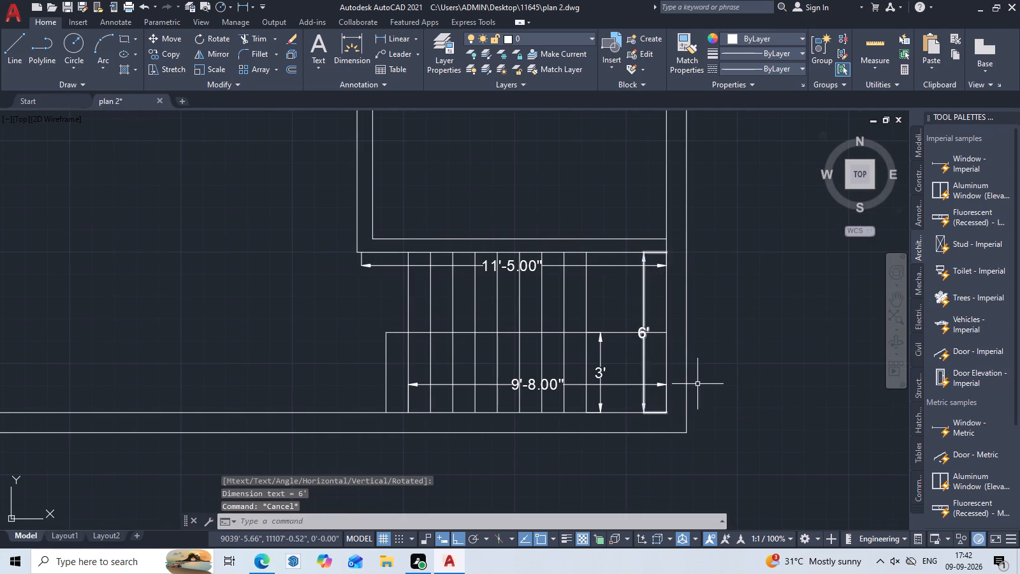
Trim the staircase's horizontal dividing line between the 3' dimension and the right outer wall.
{"action": "type", "text": "TR"}
{"action": "key", "text": "space"}
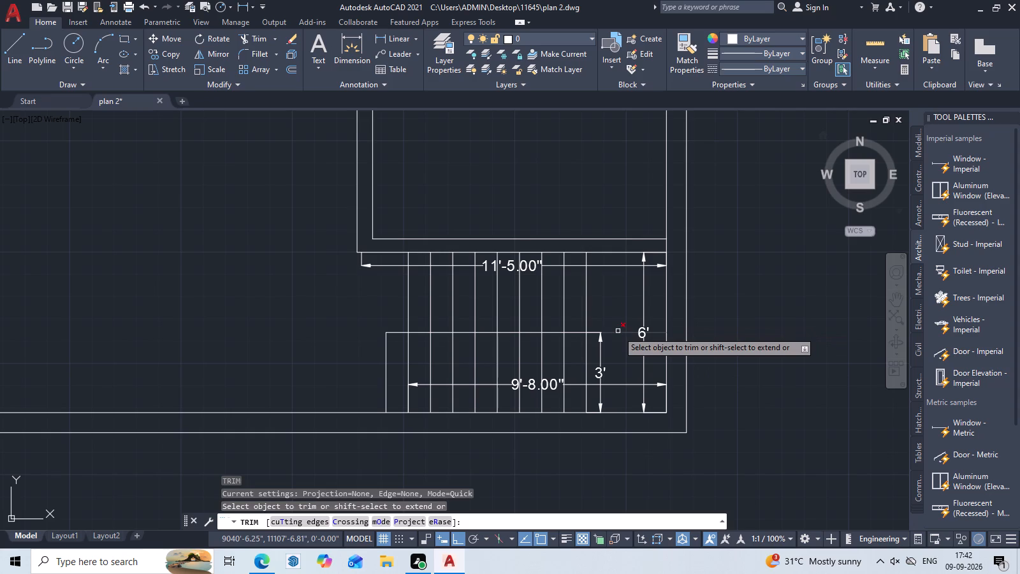
{"action": "left_click", "coordinate": [618, 332]}
{"action": "scroll", "coordinate": [595, 332], "scroll_direction": "up", "scroll_amount": 2}
{"action": "key", "text": "Escape"}
{"action": "scroll", "coordinate": [694, 355], "scroll_direction": "down", "scroll_amount": 2}
{"action": "middle_click_drag", "start_coordinate": [804, 388], "coordinate": [761, 383]}
{"action": "key", "text": "Escape"}
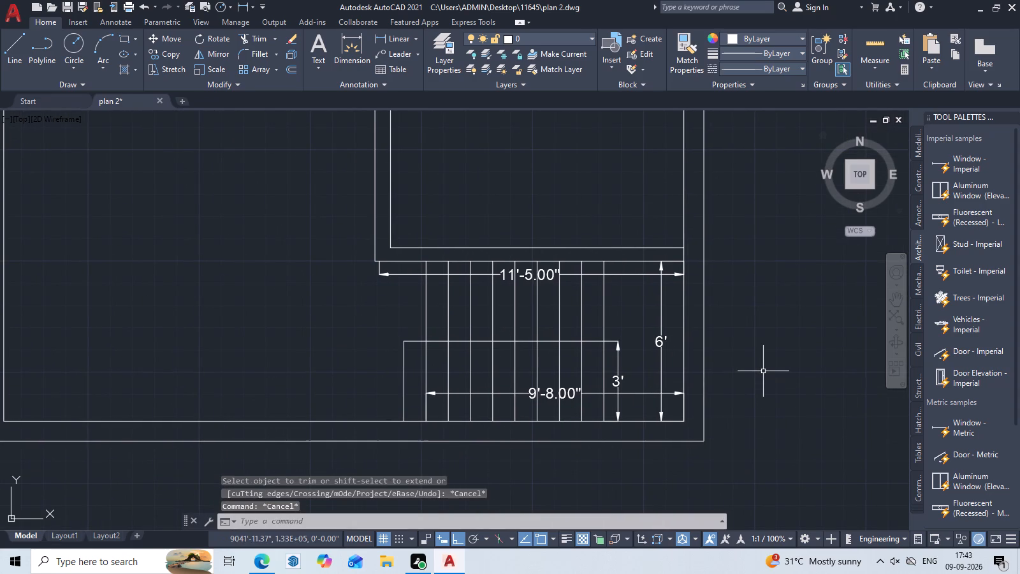
{"action": "middle_click_drag", "start_coordinate": [730, 355], "coordinate": [738, 381]}
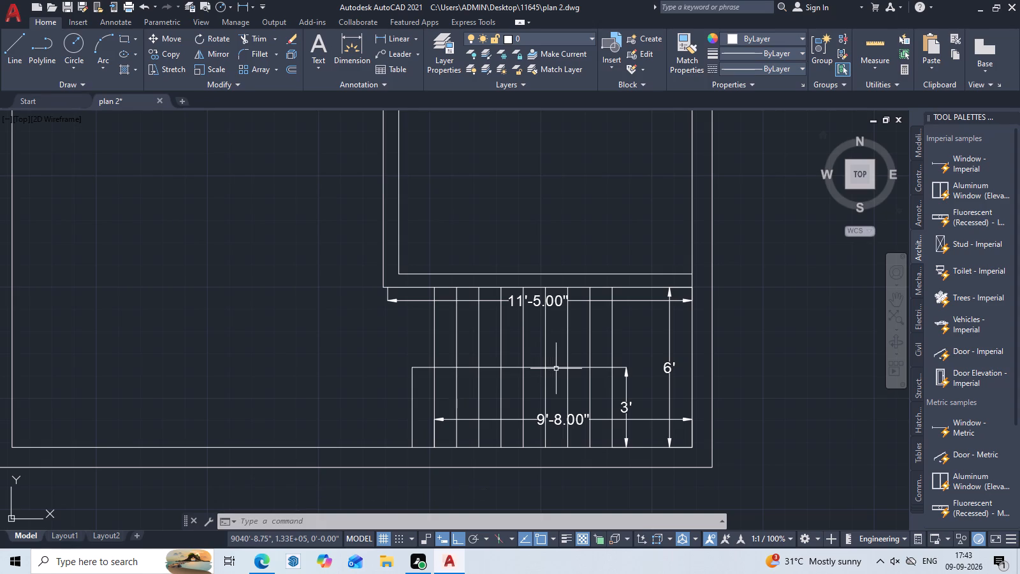
{"action": "key", "text": "Escape"}
Examine the room layout, partition junctions and staircase across the whole floor plan.
{"action": "scroll", "coordinate": [647, 387], "scroll_direction": "down", "scroll_amount": 2}
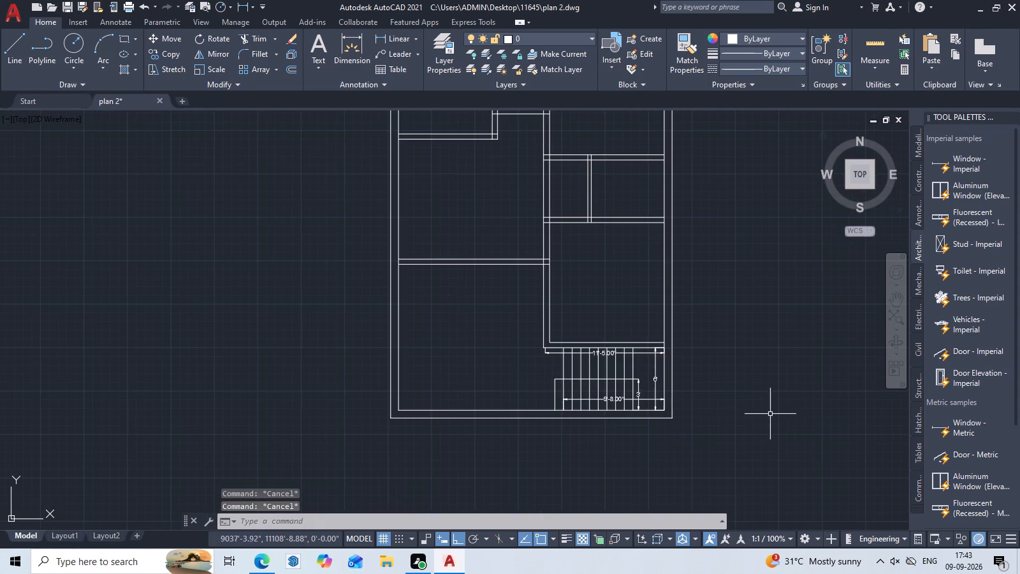
{"action": "middle_click_drag", "start_coordinate": [773, 414], "coordinate": [734, 522]}
{"action": "middle_click_drag", "start_coordinate": [659, 346], "coordinate": [674, 283]}
{"action": "middle_click_drag", "start_coordinate": [596, 451], "coordinate": [688, 451]}
{"action": "scroll", "coordinate": [666, 430], "scroll_direction": "up", "scroll_amount": 1}
{"action": "middle_click_drag", "start_coordinate": [673, 430], "coordinate": [621, 373]}
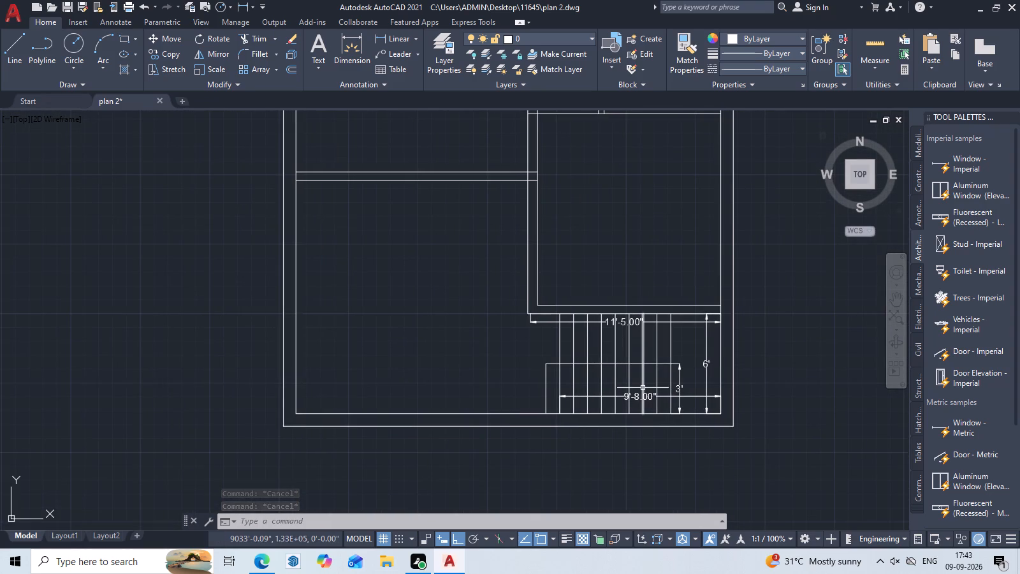
{"action": "scroll", "coordinate": [643, 388], "scroll_direction": "up", "scroll_amount": 2}
{"action": "scroll", "coordinate": [605, 380], "scroll_direction": "down", "scroll_amount": 1}
{"action": "middle_click_drag", "start_coordinate": [605, 380], "coordinate": [602, 426]}
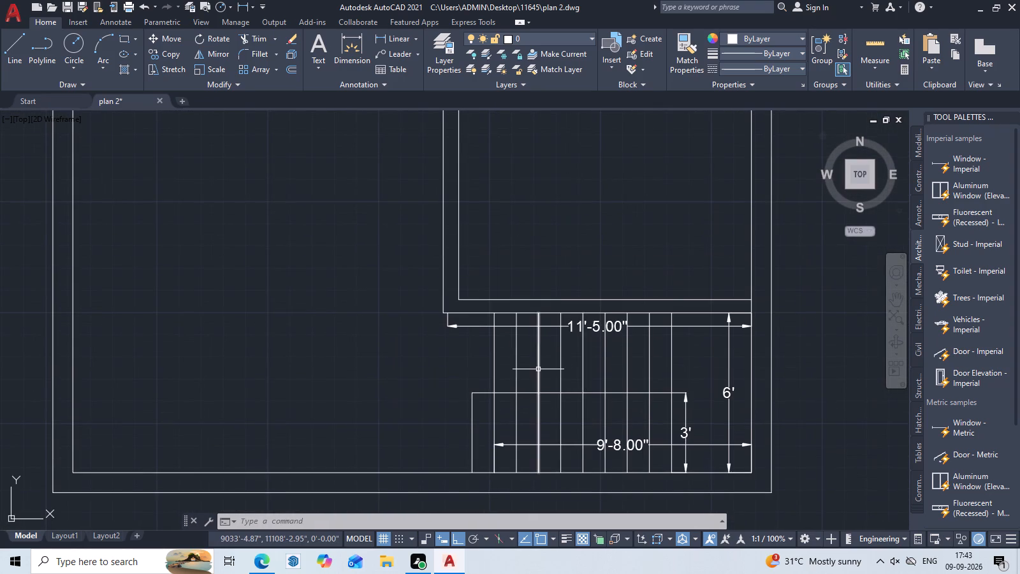
{"action": "scroll", "coordinate": [577, 362], "scroll_direction": "down", "scroll_amount": 2}
{"action": "middle_click_drag", "start_coordinate": [601, 360], "coordinate": [609, 452]}
{"action": "middle_click_drag", "start_coordinate": [602, 371], "coordinate": [671, 381]}
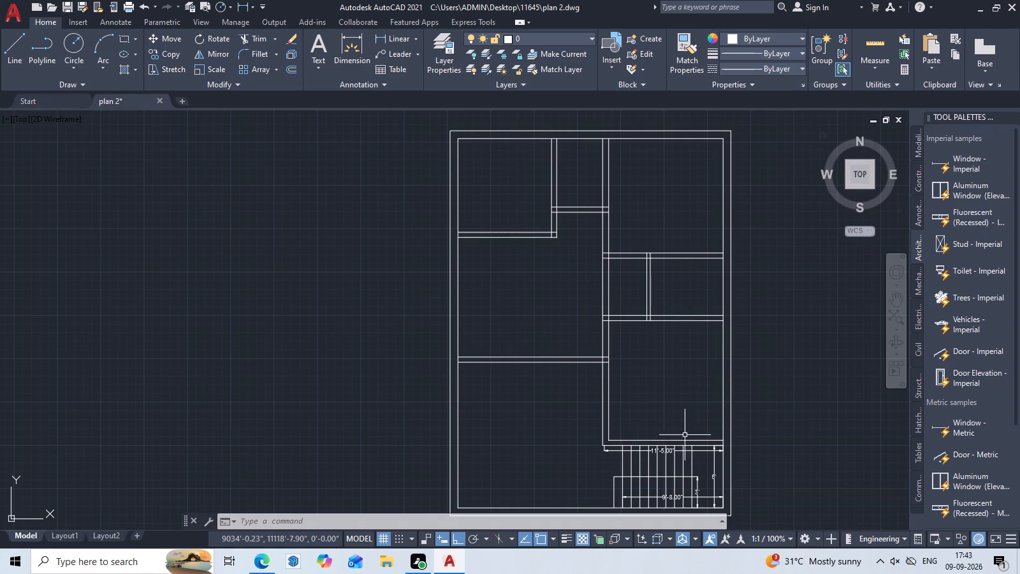
{"action": "middle_click_drag", "start_coordinate": [681, 408], "coordinate": [662, 378]}
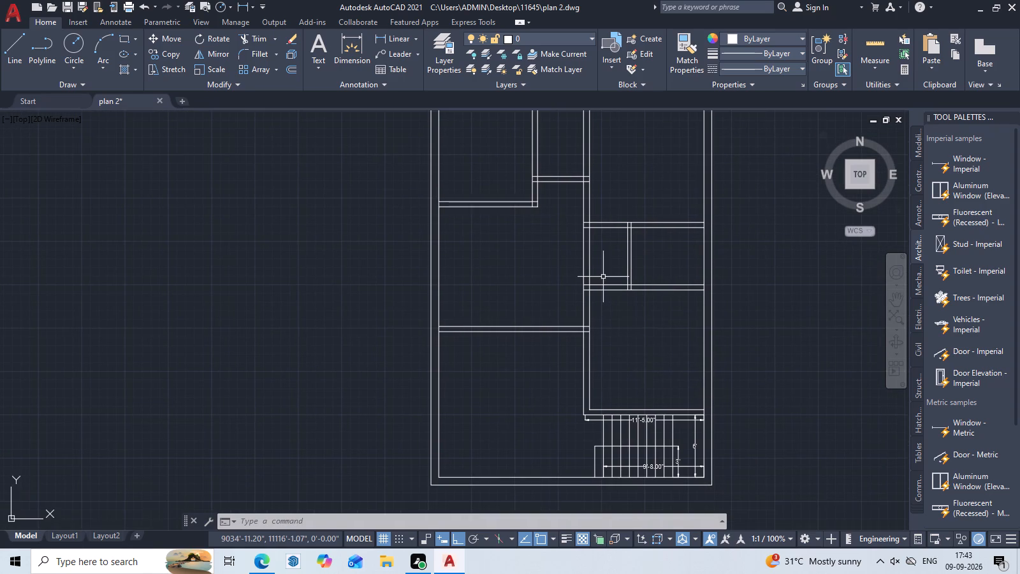
{"action": "scroll", "coordinate": [603, 276], "scroll_direction": "up", "scroll_amount": 2}
{"action": "middle_click_drag", "start_coordinate": [647, 369], "coordinate": [637, 327]}
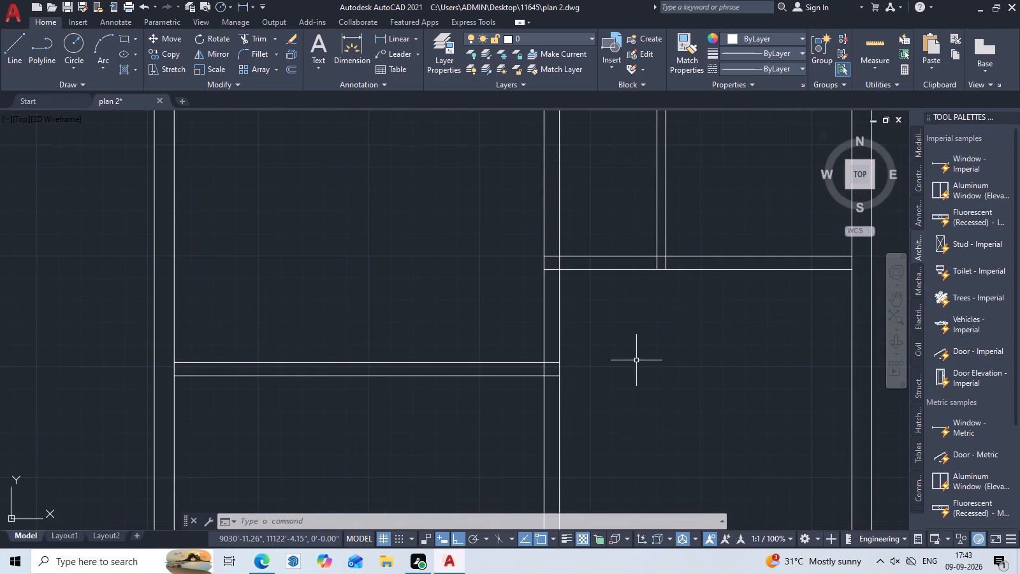
{"action": "scroll", "coordinate": [602, 263], "scroll_direction": "up", "scroll_amount": 1}
{"action": "scroll", "coordinate": [602, 263], "scroll_direction": "down", "scroll_amount": 3}
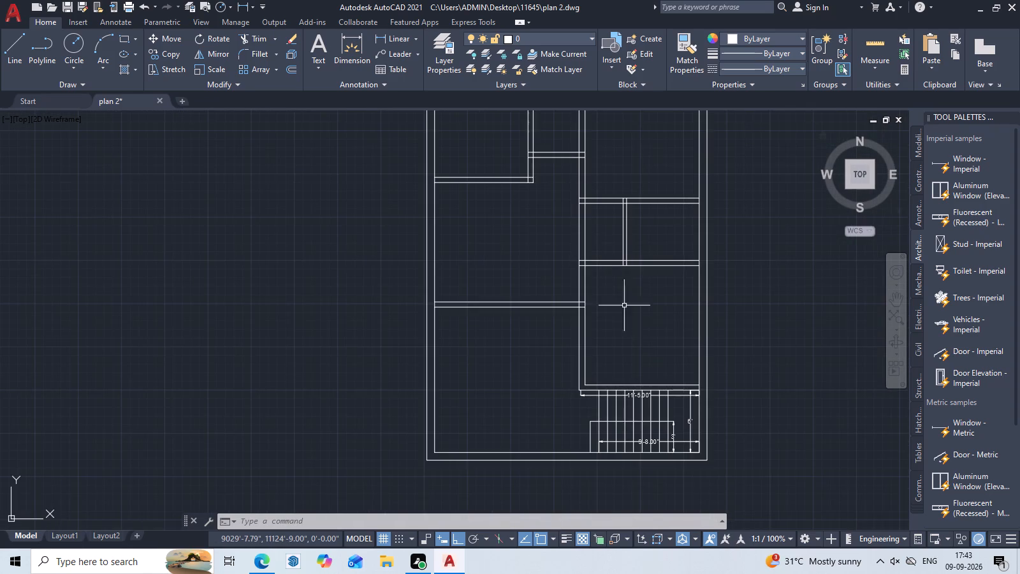
{"action": "middle_click_drag", "start_coordinate": [652, 332], "coordinate": [649, 427]}
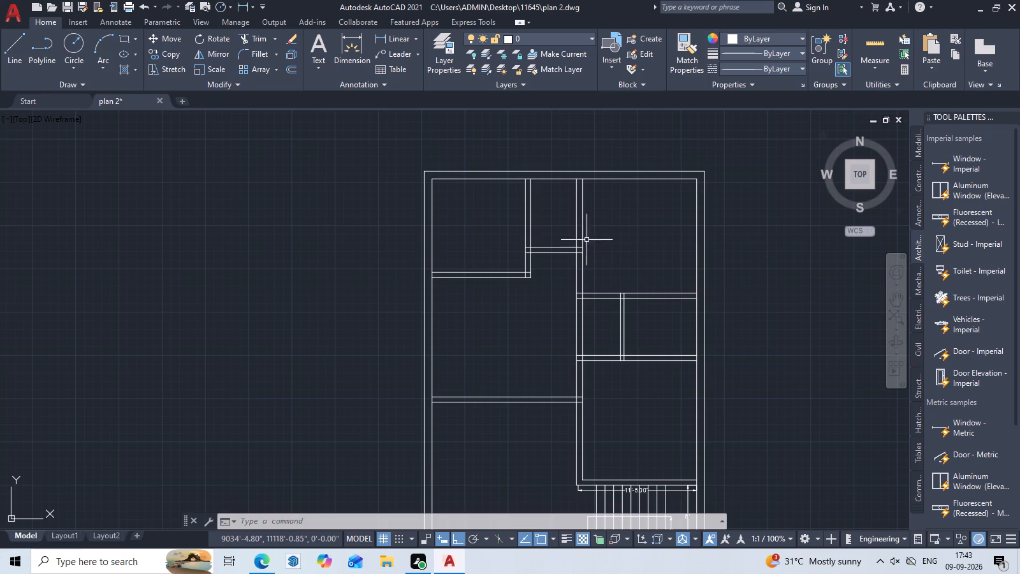
{"action": "middle_click_drag", "start_coordinate": [635, 391], "coordinate": [637, 336]}
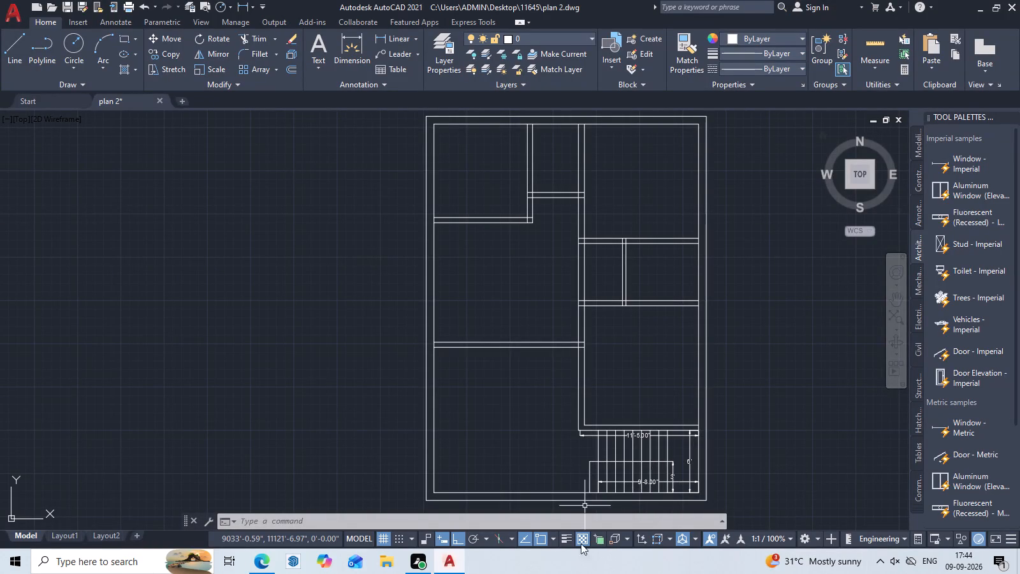
{"action": "middle_click_drag", "start_coordinate": [579, 350], "coordinate": [673, 261]}
{"action": "scroll", "coordinate": [545, 339], "scroll_direction": "up", "scroll_amount": 1}
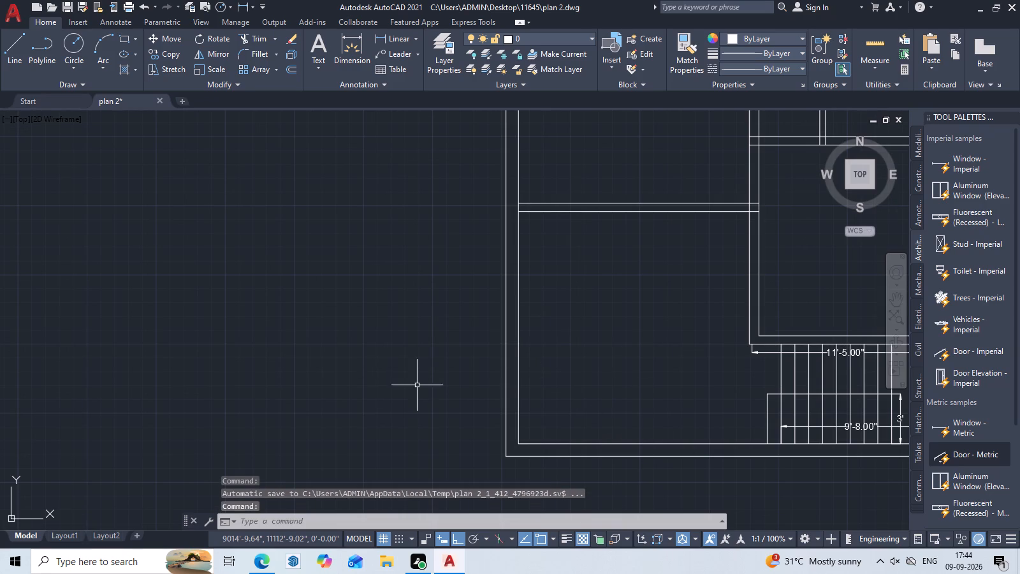
{"action": "middle_click_drag", "start_coordinate": [645, 414], "coordinate": [599, 434]}
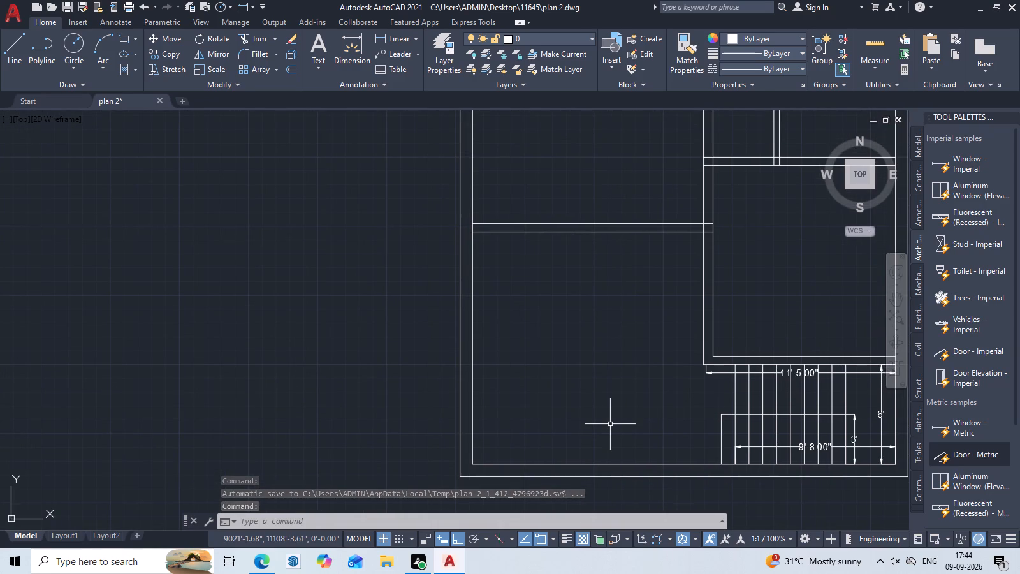
{"action": "middle_click_drag", "start_coordinate": [622, 423], "coordinate": [626, 407]}
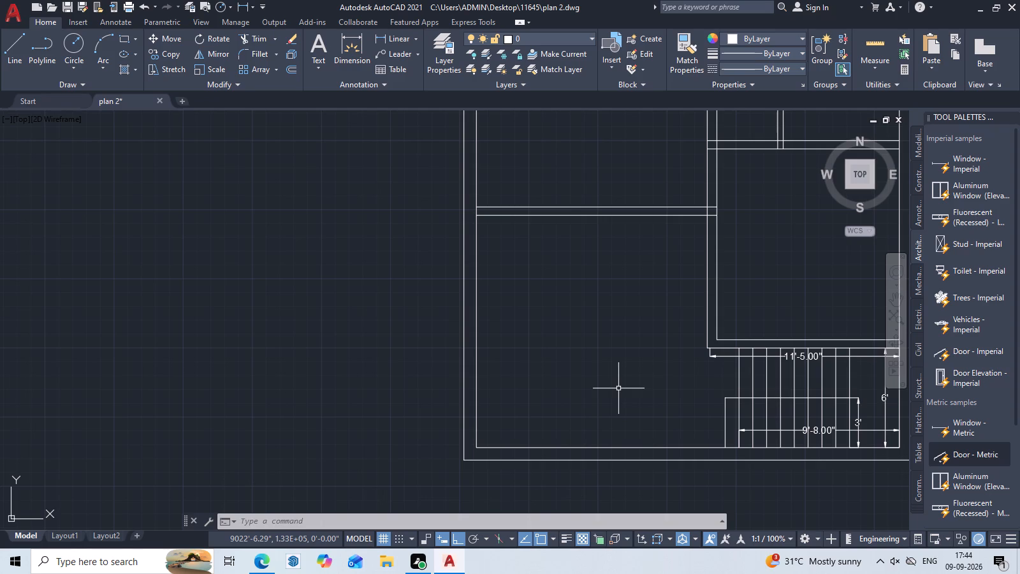
{"action": "middle_click_drag", "start_coordinate": [683, 390], "coordinate": [657, 396]}
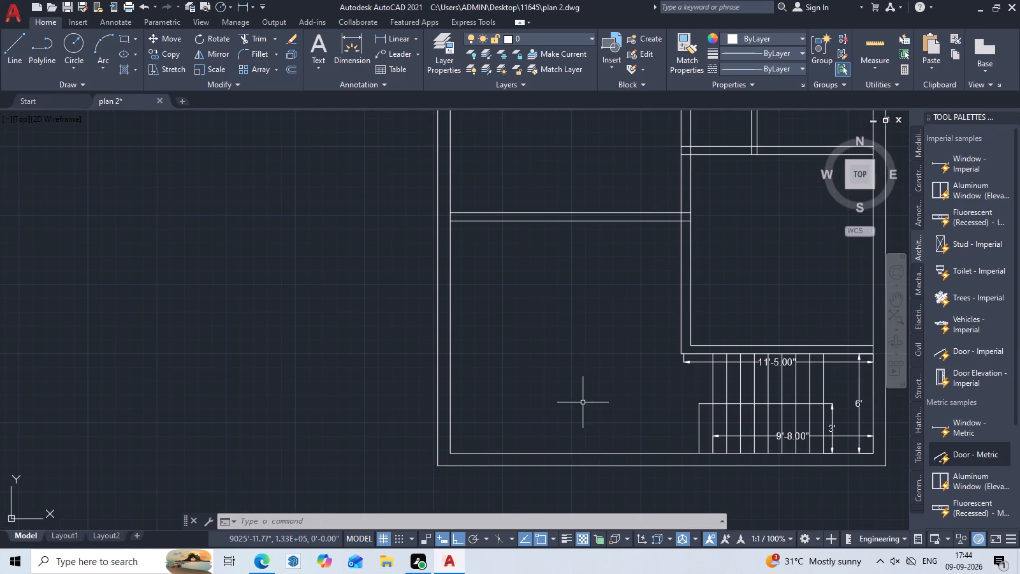
{"action": "middle_click_drag", "start_coordinate": [745, 390], "coordinate": [704, 399]}
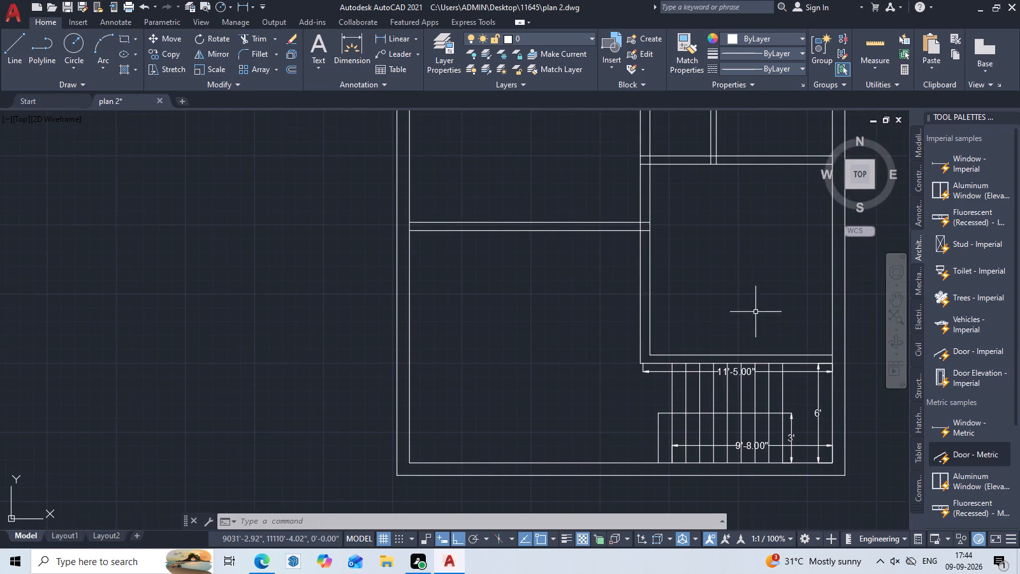
{"action": "middle_click_drag", "start_coordinate": [757, 291], "coordinate": [598, 441]}
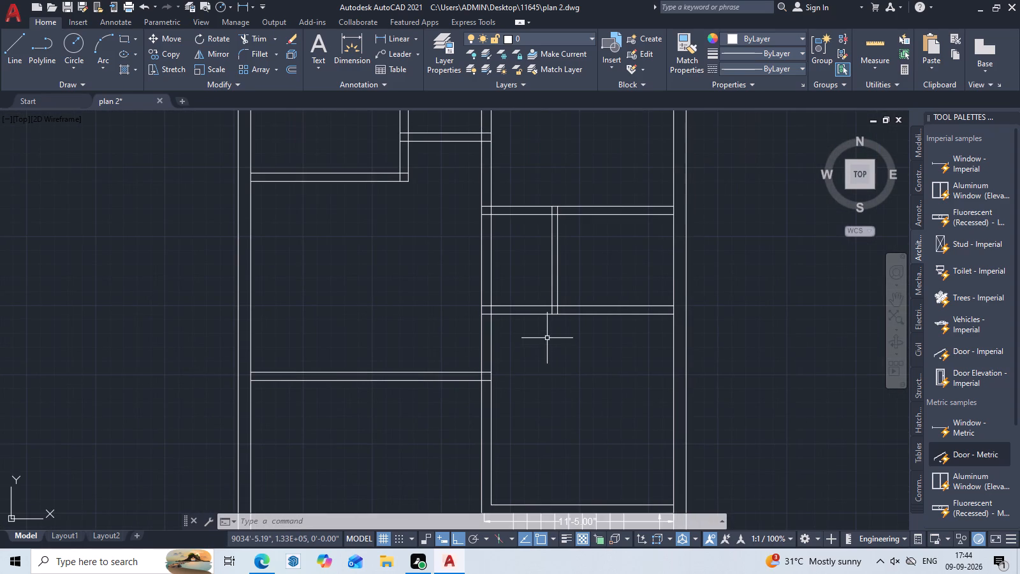
{"action": "middle_click_drag", "start_coordinate": [539, 331], "coordinate": [556, 388]}
{"action": "scroll", "coordinate": [504, 312], "scroll_direction": "up", "scroll_amount": 1}
{"action": "middle_click_drag", "start_coordinate": [535, 351], "coordinate": [552, 286]}
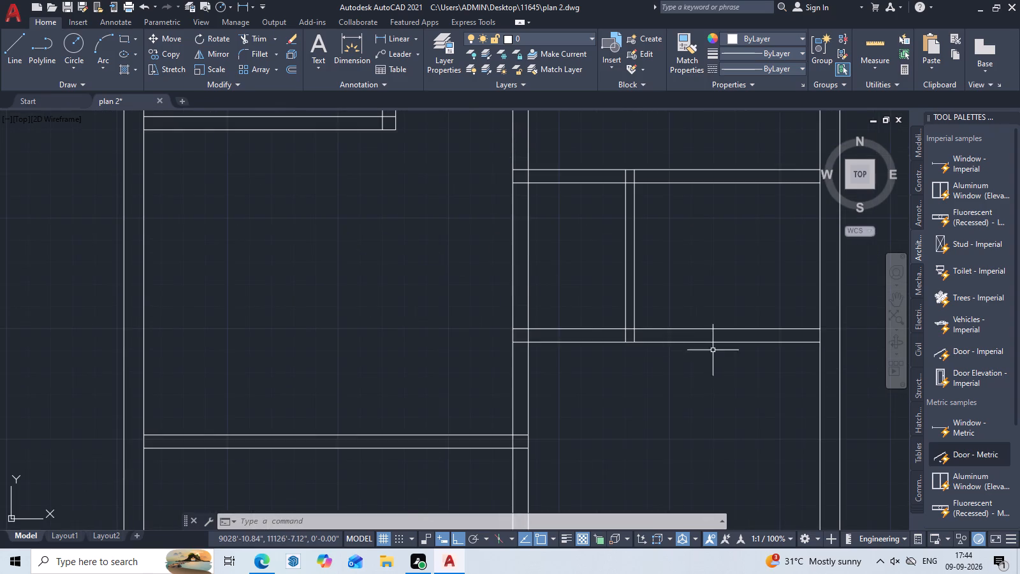
{"action": "scroll", "coordinate": [712, 344], "scroll_direction": "up", "scroll_amount": 1}
{"action": "scroll", "coordinate": [711, 343], "scroll_direction": "down", "scroll_amount": 3}
{"action": "middle_click_drag", "start_coordinate": [711, 346], "coordinate": [678, 456]}
{"action": "scroll", "coordinate": [616, 360], "scroll_direction": "up", "scroll_amount": 2}
{"action": "middle_click_drag", "start_coordinate": [615, 357], "coordinate": [650, 437]}
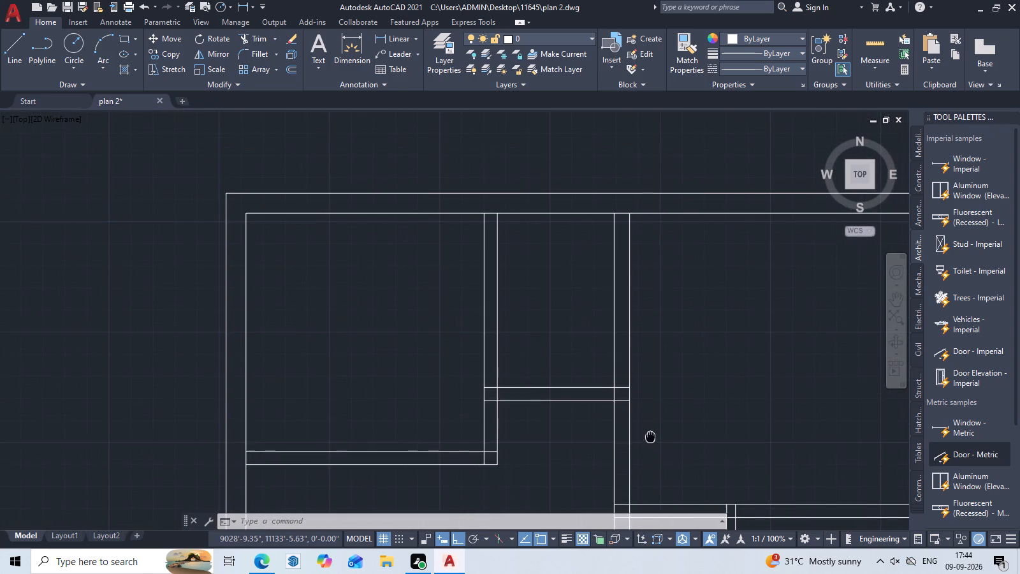
{"action": "scroll", "coordinate": [547, 412], "scroll_direction": "up", "scroll_amount": 1}
{"action": "scroll", "coordinate": [636, 411], "scroll_direction": "down", "scroll_amount": 2}
{"action": "middle_click_drag", "start_coordinate": [763, 413], "coordinate": [532, 421]}
{"action": "middle_click", "coordinate": [532, 421]}
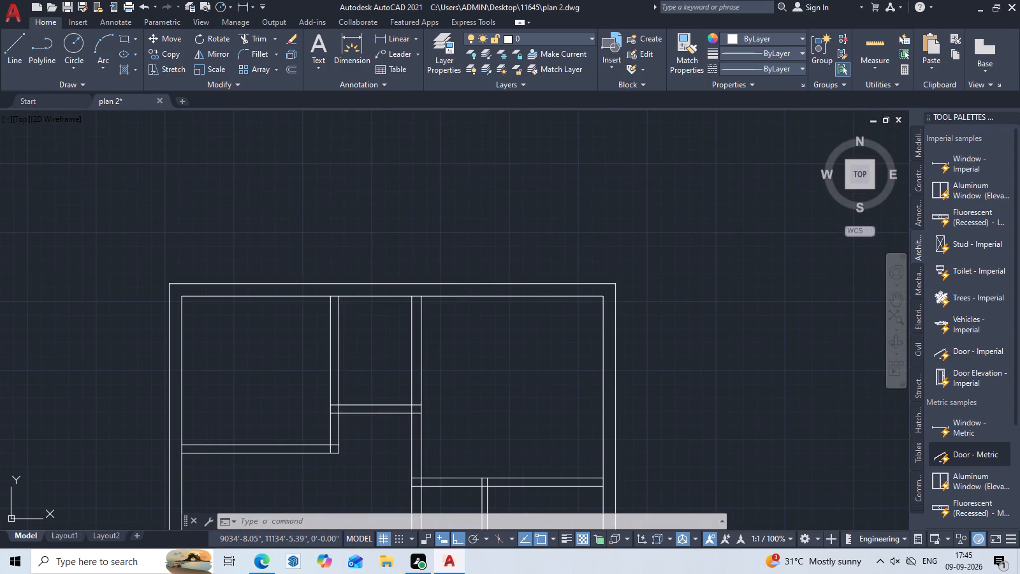
{"action": "scroll", "coordinate": [433, 455], "scroll_direction": "up", "scroll_amount": 1}
{"action": "middle_click_drag", "start_coordinate": [439, 453], "coordinate": [509, 399]}
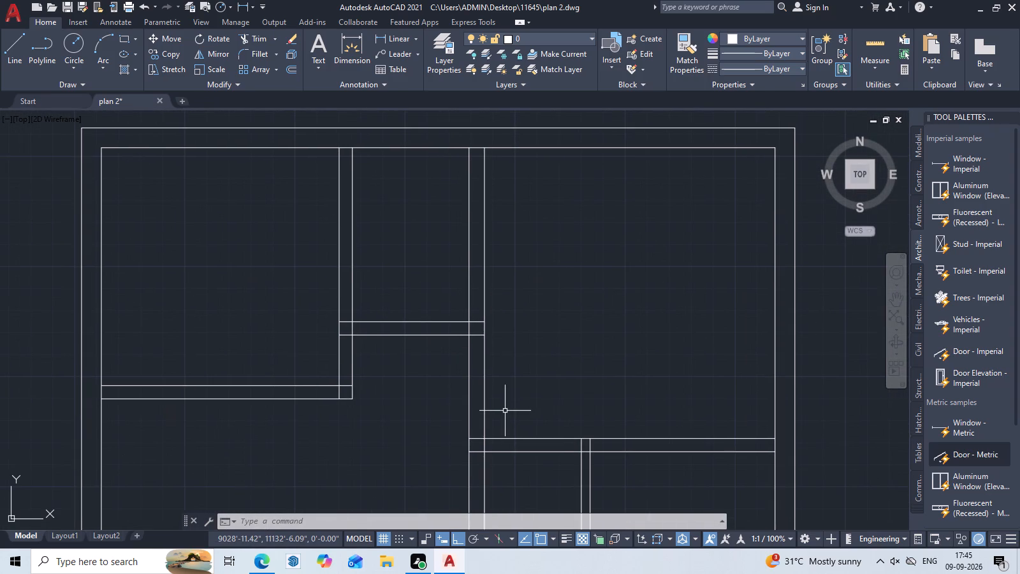
Measure the central vertical partition's thickness and its stretch between the small upper room and the upper-right room's bottom partition.
{"action": "key", "text": "Escape"}
{"action": "scroll", "coordinate": [486, 415], "scroll_direction": "up", "scroll_amount": 1}
{"action": "middle_click_drag", "start_coordinate": [486, 415], "coordinate": [516, 376]}
{"action": "scroll", "coordinate": [504, 393], "scroll_direction": "up", "scroll_amount": 1}
{"action": "scroll", "coordinate": [509, 402], "scroll_direction": "down", "scroll_amount": 2}
{"action": "left_click", "coordinate": [873, 49]}
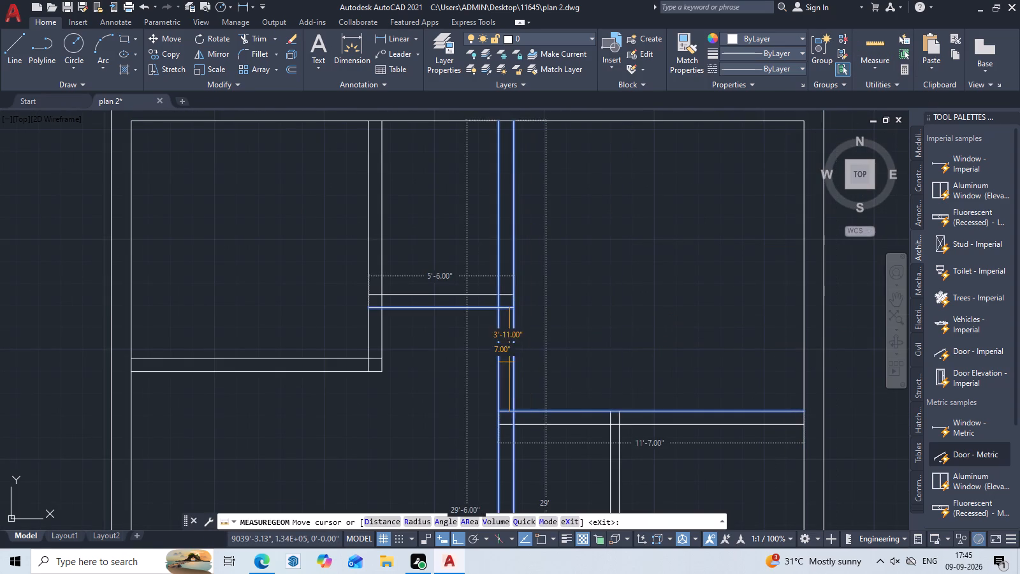
{"action": "scroll", "coordinate": [503, 369], "scroll_direction": "up", "scroll_amount": 3}
{"action": "scroll", "coordinate": [513, 369], "scroll_direction": "down", "scroll_amount": 1}
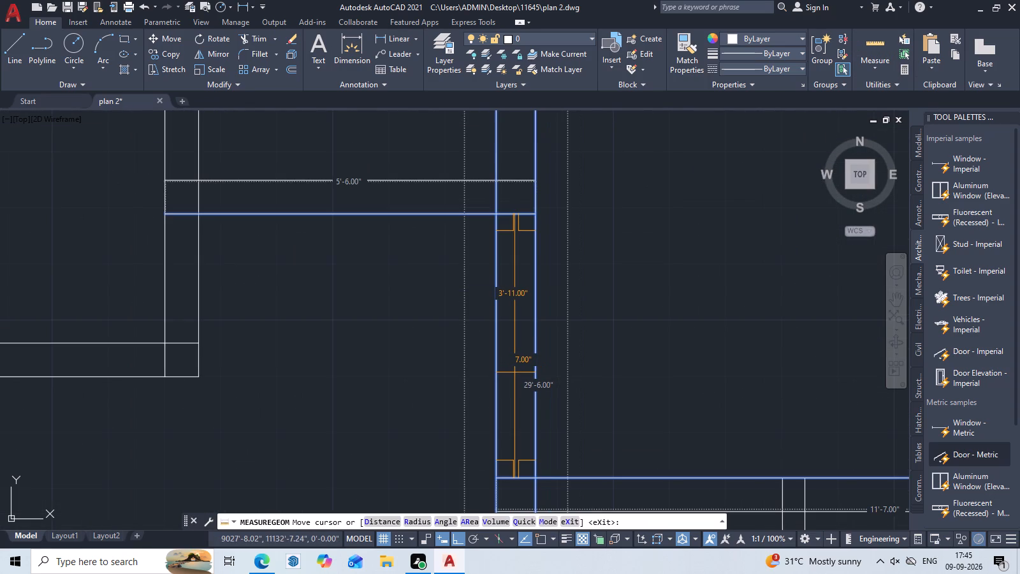
{"action": "key", "text": "Escape"}
{"action": "middle_click_drag", "start_coordinate": [537, 402], "coordinate": [551, 369]}
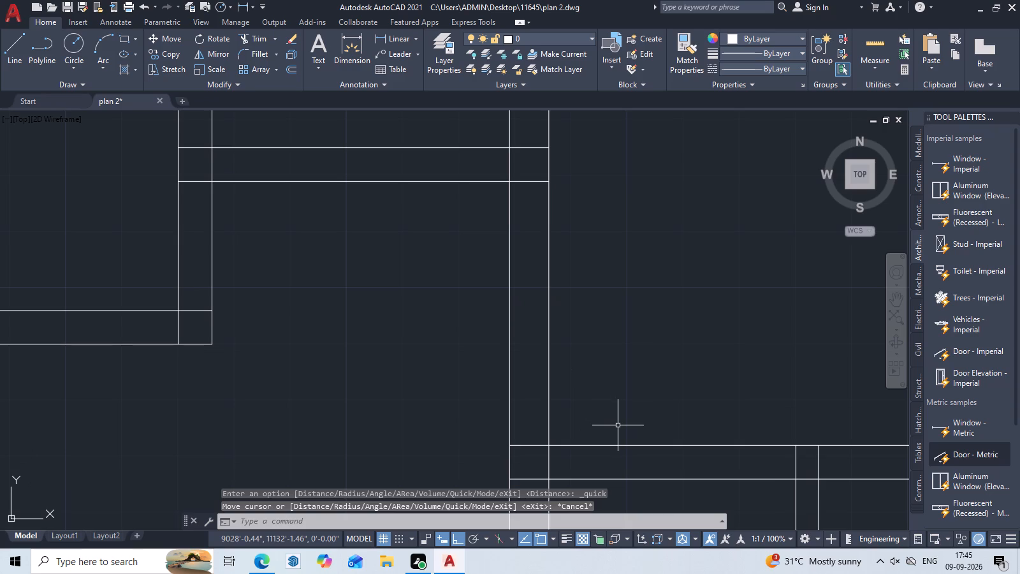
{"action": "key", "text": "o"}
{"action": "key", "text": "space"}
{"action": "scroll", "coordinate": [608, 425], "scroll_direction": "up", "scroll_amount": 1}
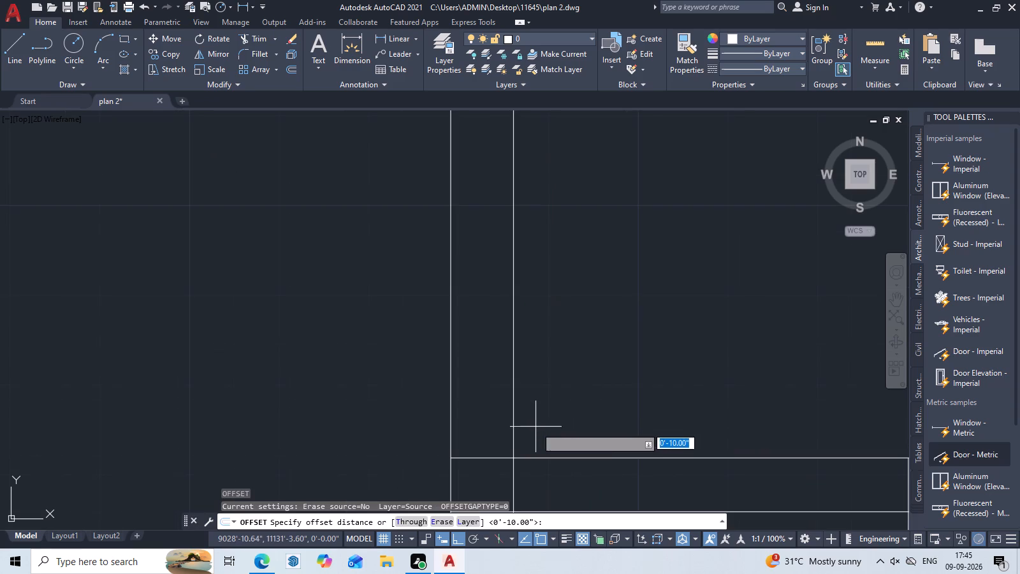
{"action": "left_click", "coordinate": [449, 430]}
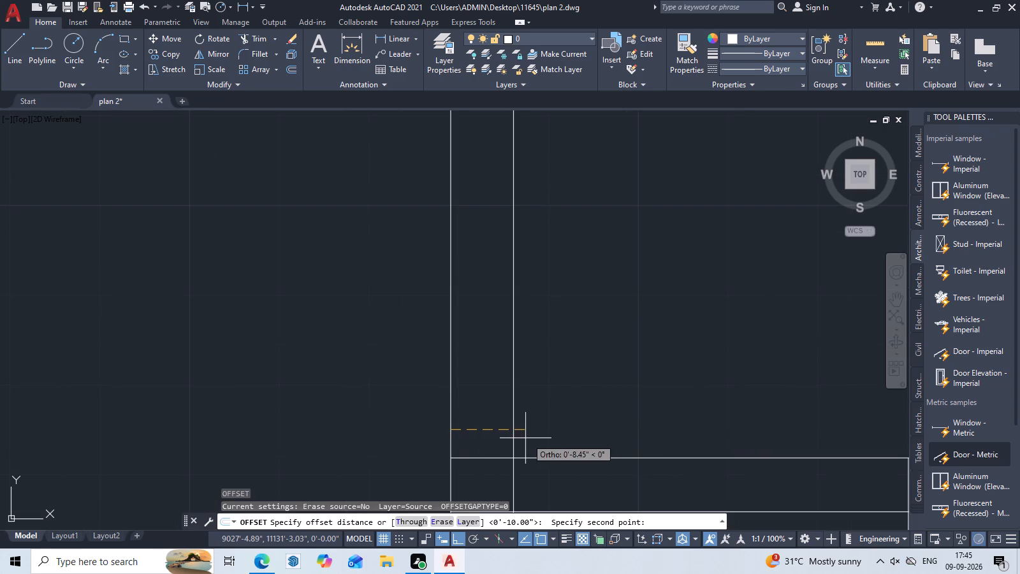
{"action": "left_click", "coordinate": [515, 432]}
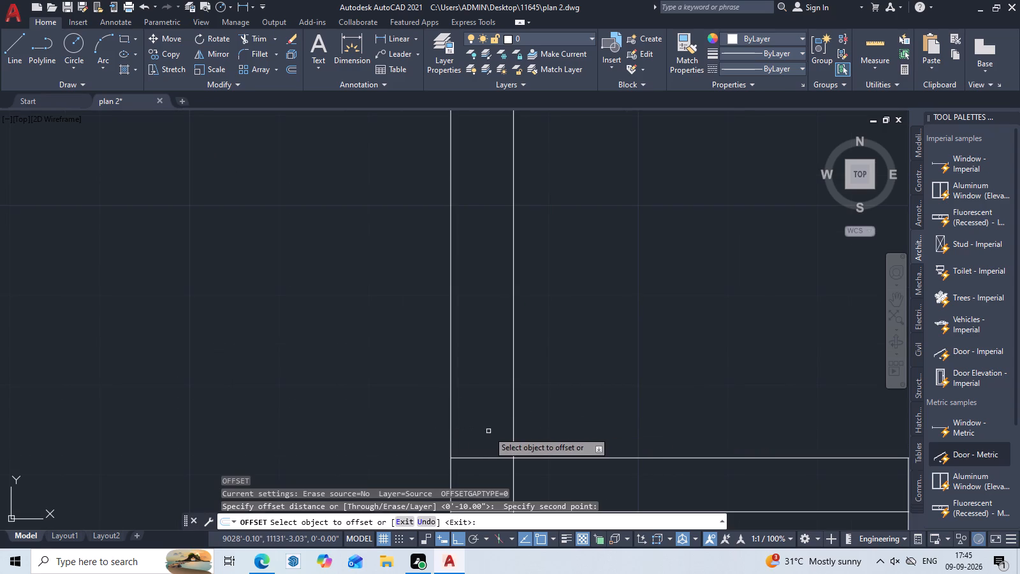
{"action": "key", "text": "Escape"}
Draw a horizontal line about 7" long across the central vertical partition, just above the upper-right room's bottom partition.
{"action": "type", "text": "L"}
{"action": "key", "text": "space"}
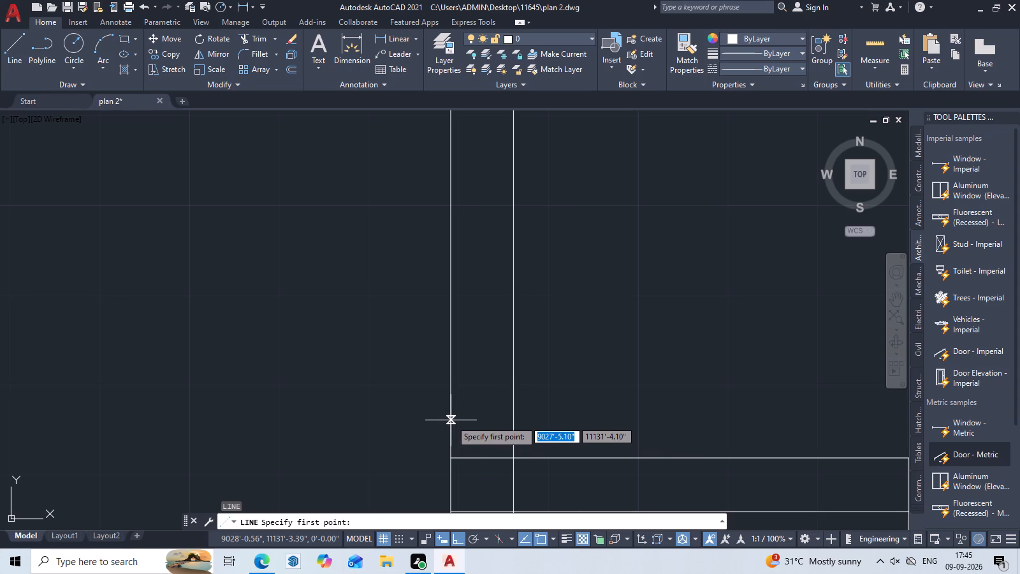
{"action": "left_click", "coordinate": [451, 420]}
{"action": "left_click", "coordinate": [518, 420]}
{"action": "key", "text": "Escape"}
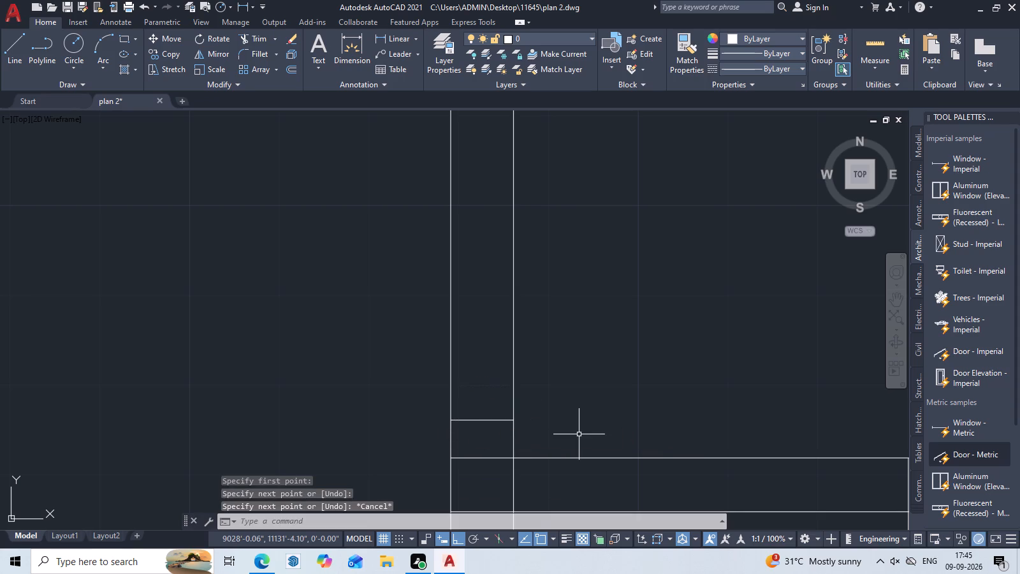
Offset the short line across the central vertical partition 2'8" upward to mark the far side of the door opening.
{"action": "type", "text": "O"}
{"action": "key", "text": "space"}
{"action": "key", "text": "3"}
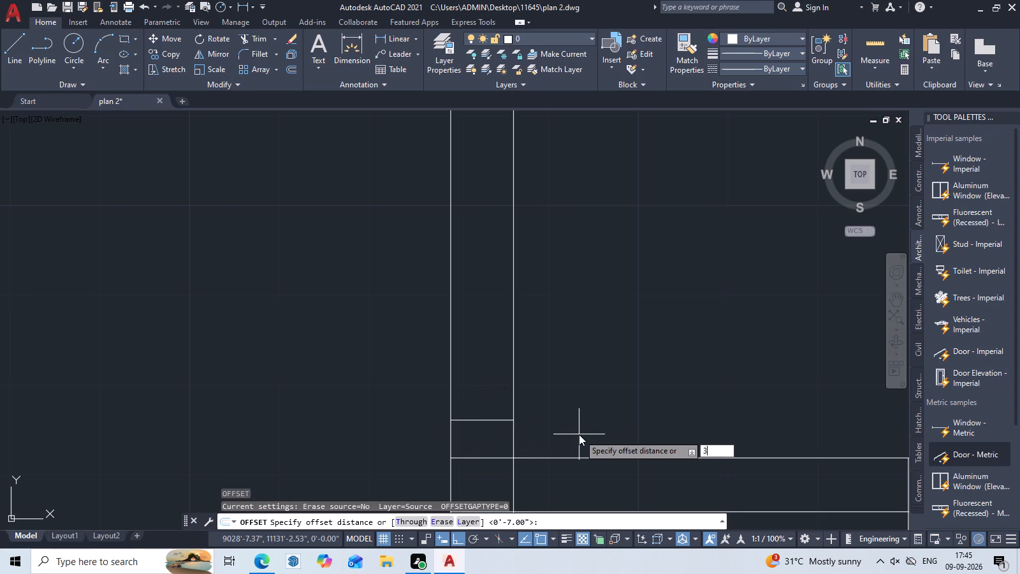
{"action": "key", "text": "BackSpace"}
{"action": "type", "text": "2'8"}
{"action": "type", "text": "\""}
{"action": "key", "text": "space"}
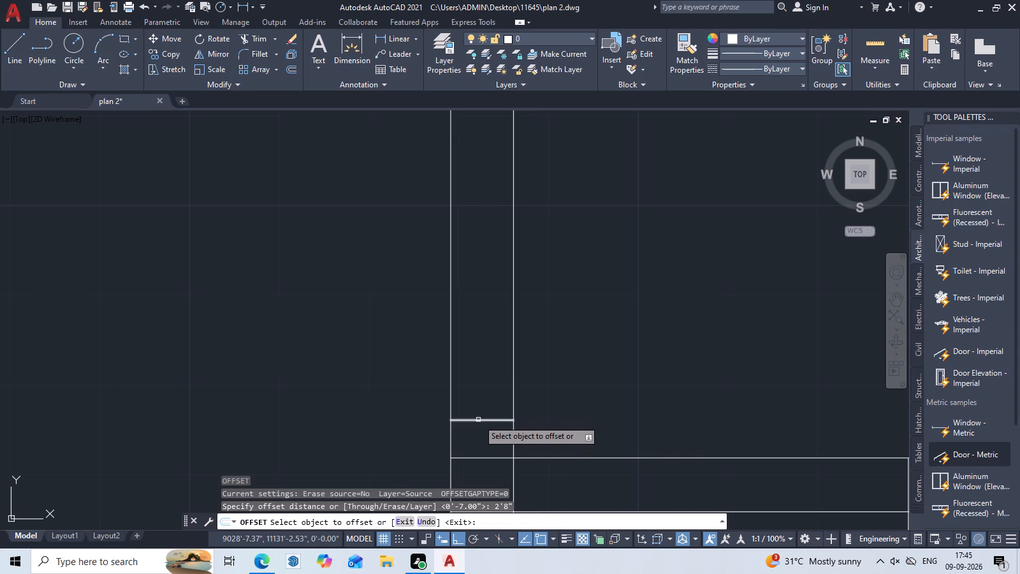
{"action": "left_click", "coordinate": [478, 420]}
{"action": "left_click", "coordinate": [490, 259]}
{"action": "scroll", "coordinate": [512, 271], "scroll_direction": "down", "scroll_amount": 1}
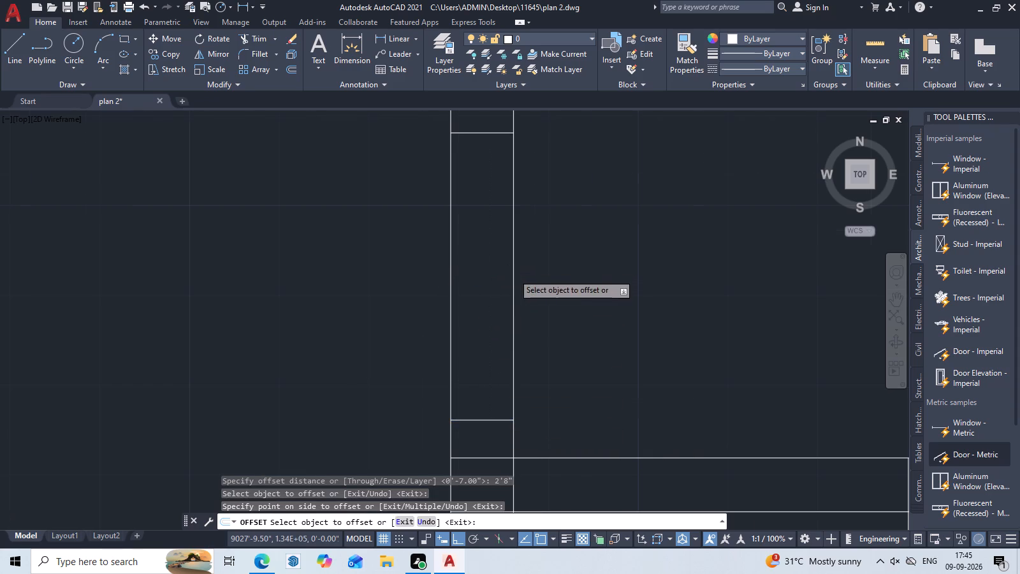
{"action": "middle_click_drag", "start_coordinate": [534, 294], "coordinate": [579, 374]}
{"action": "key", "text": "Escape"}
Trim both lines of the central vertical partition between the two jamb lines to open the doorway.
{"action": "type", "text": "TR"}
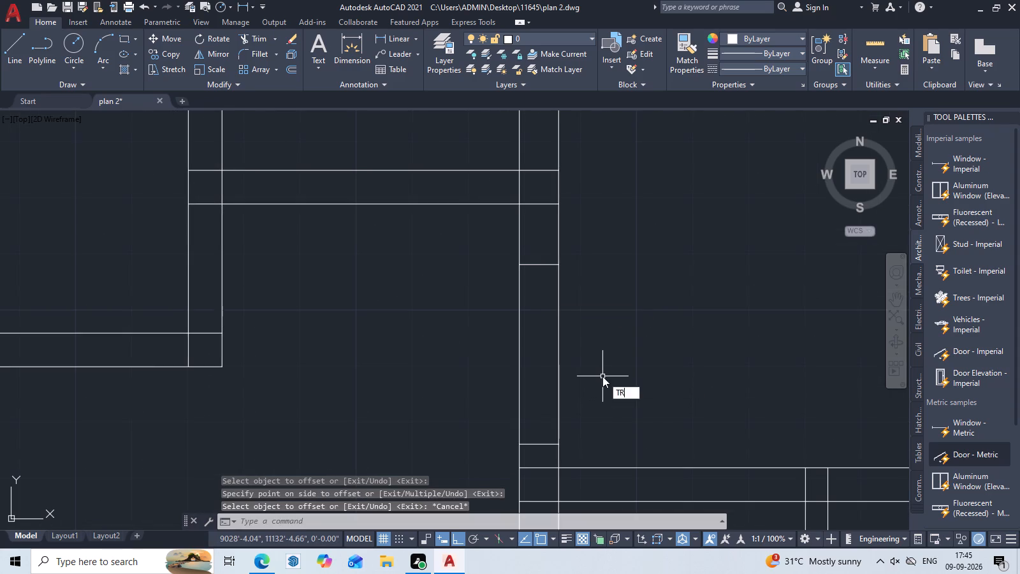
{"action": "key", "text": "space"}
{"action": "left_click_drag", "start_coordinate": [602, 375], "coordinate": [579, 373]}
{"action": "left_click_drag", "start_coordinate": [572, 373], "coordinate": [474, 374]}
{"action": "left_click", "coordinate": [474, 374]}
{"action": "scroll", "coordinate": [577, 355], "scroll_direction": "down", "scroll_amount": 3}
{"action": "key", "text": "Escape"}
{"action": "scroll", "coordinate": [574, 357], "scroll_direction": "up", "scroll_amount": 2}
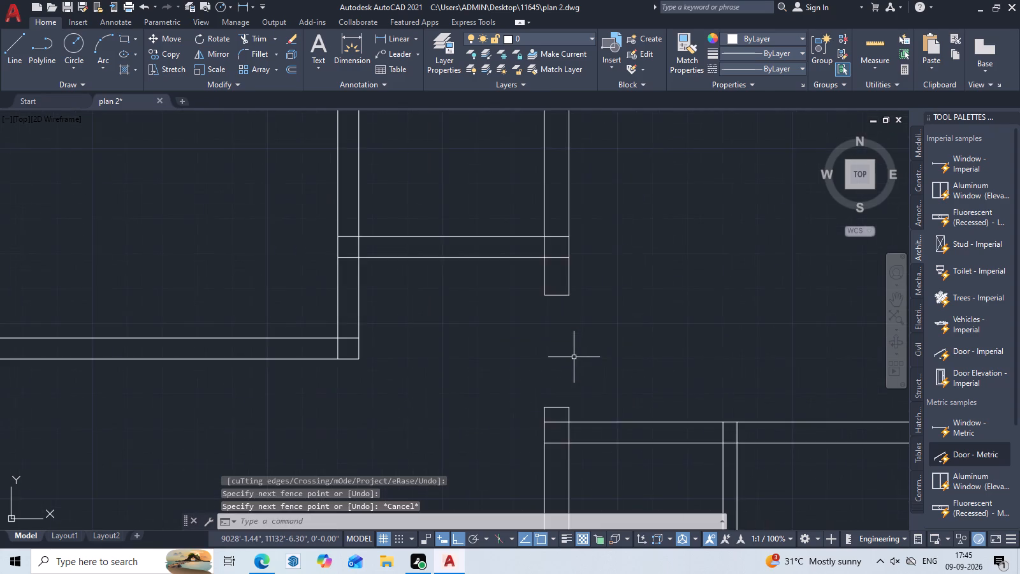
Trim the overlapping lines where the upper-right room's bottom partition meets the central partition, just below the door opening.
{"action": "scroll", "coordinate": [582, 390], "scroll_direction": "up", "scroll_amount": 3}
{"action": "middle_click_drag", "start_coordinate": [585, 388], "coordinate": [632, 272]}
{"action": "type", "text": "TR"}
{"action": "key", "text": "space"}
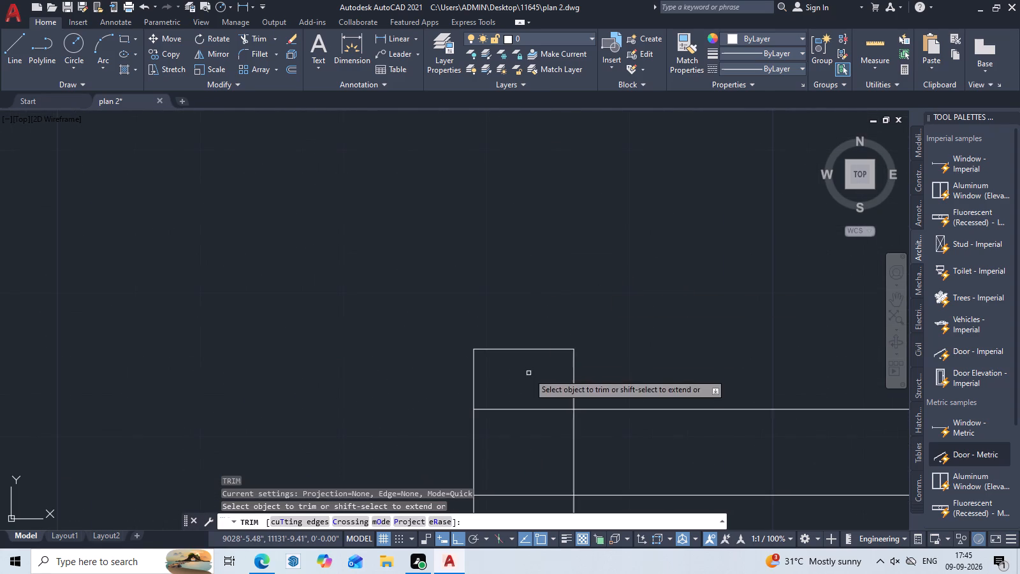
{"action": "middle_click_drag", "start_coordinate": [528, 371], "coordinate": [584, 237]}
{"action": "scroll", "coordinate": [601, 288], "scroll_direction": "up", "scroll_amount": 2}
{"action": "left_click_drag", "start_coordinate": [569, 237], "coordinate": [568, 254]}
{"action": "left_click_drag", "start_coordinate": [567, 268], "coordinate": [564, 376]}
{"action": "left_click_drag", "start_coordinate": [675, 338], "coordinate": [667, 338]}
{"action": "left_click_drag", "start_coordinate": [651, 342], "coordinate": [590, 359]}
{"action": "scroll", "coordinate": [593, 392], "scroll_direction": "down", "scroll_amount": 2}
{"action": "left_click", "coordinate": [584, 423]}
{"action": "left_click", "coordinate": [583, 429]}
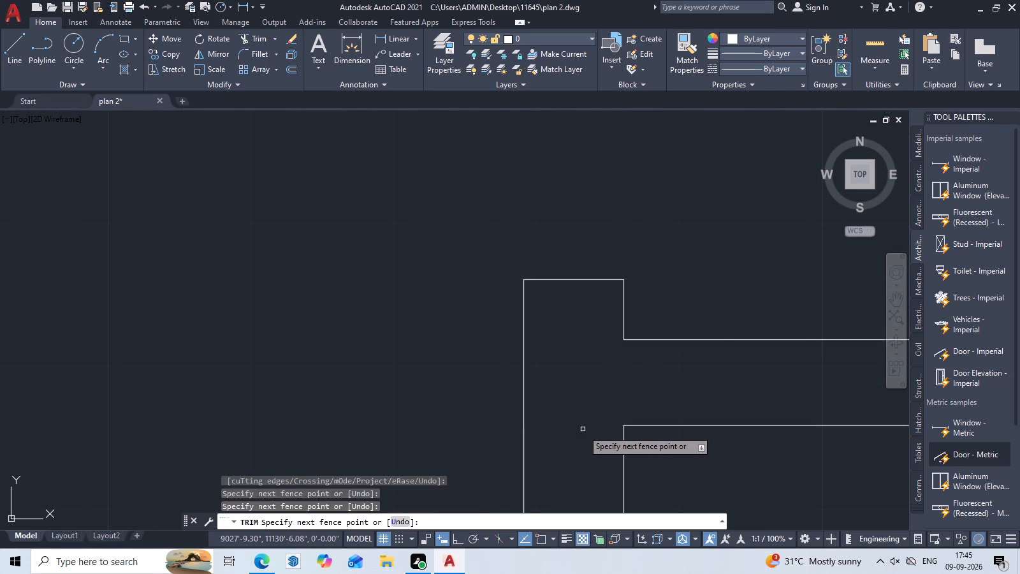
{"action": "scroll", "coordinate": [583, 430], "scroll_direction": "down", "scroll_amount": 6}
{"action": "middle_click_drag", "start_coordinate": [604, 407], "coordinate": [552, 422]}
{"action": "scroll", "coordinate": [551, 418], "scroll_direction": "up", "scroll_amount": 3}
{"action": "middle_click_drag", "start_coordinate": [527, 403], "coordinate": [671, 354]}
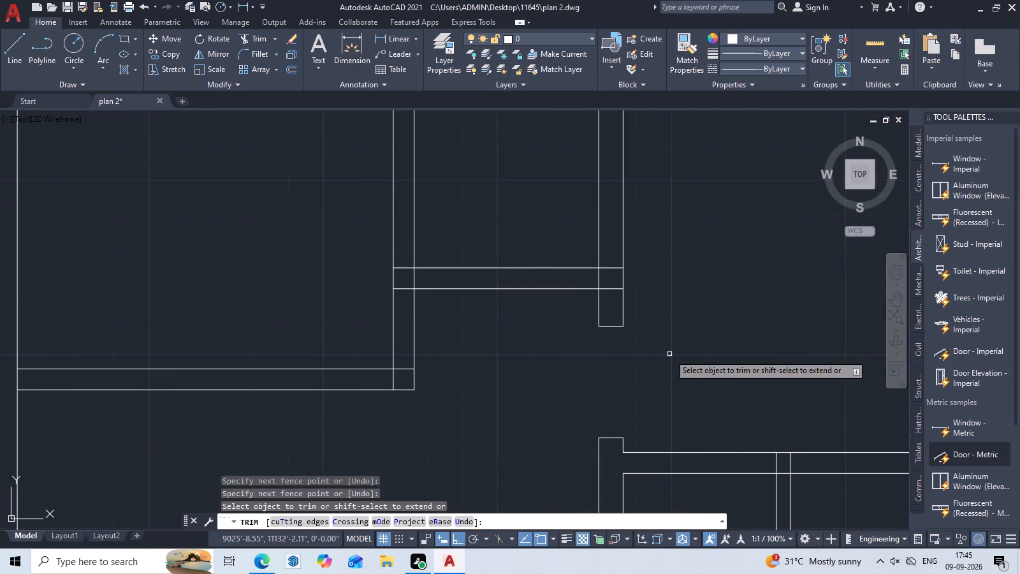
{"action": "key", "text": "Escape"}
Trim the small upper room's two bottom partition lines where they cross the central vertical partition.
{"action": "middle_click_drag", "start_coordinate": [671, 354], "coordinate": [602, 395]}
{"action": "scroll", "coordinate": [548, 353], "scroll_direction": "up", "scroll_amount": 1}
{"action": "middle_click_drag", "start_coordinate": [543, 341], "coordinate": [568, 382]}
{"action": "key", "text": "space"}
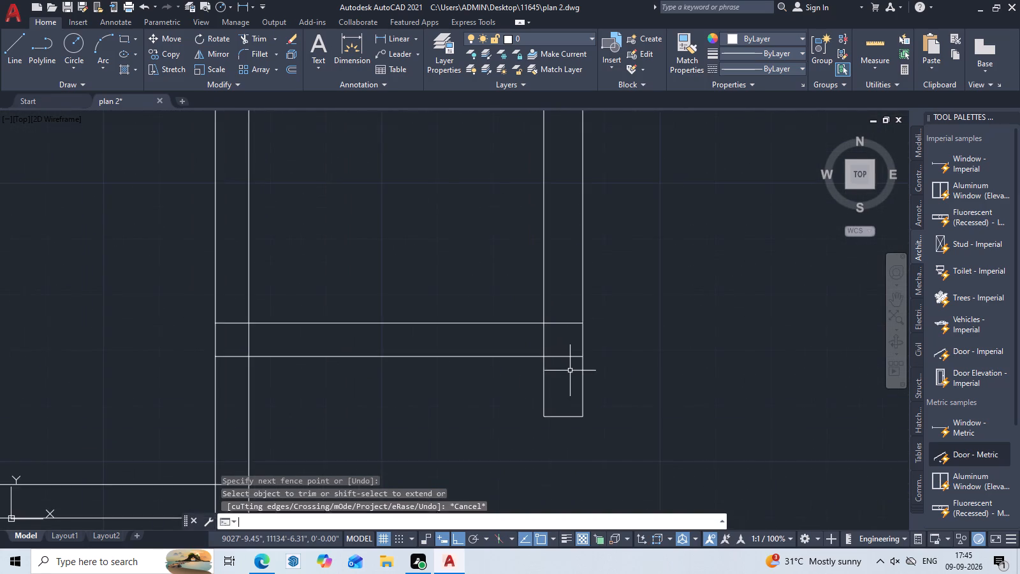
{"action": "scroll", "coordinate": [570, 368], "scroll_direction": "up", "scroll_amount": 1}
{"action": "left_click", "coordinate": [567, 352]}
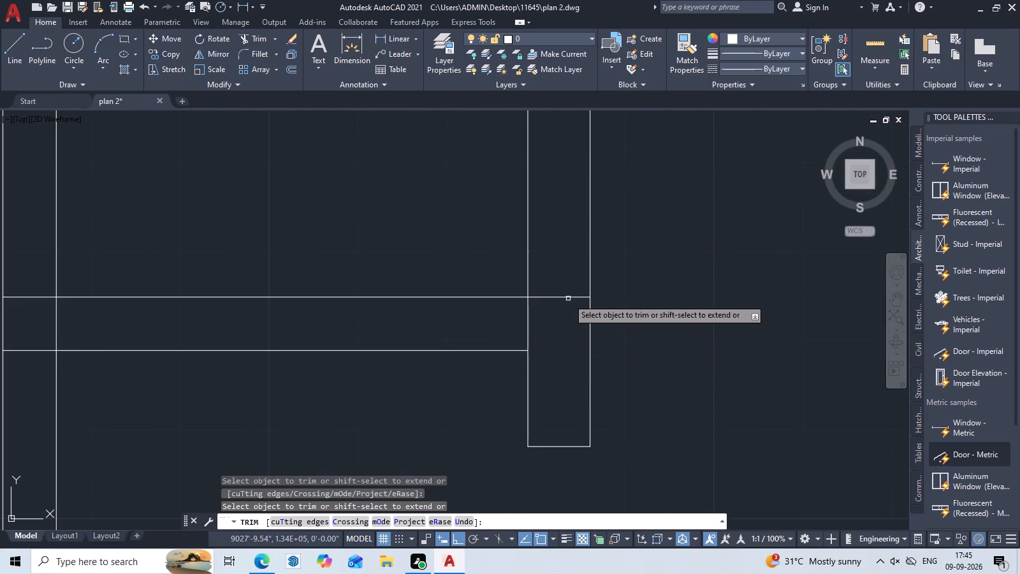
{"action": "double_click", "coordinate": [568, 298]}
{"action": "middle_click_drag", "start_coordinate": [565, 313], "coordinate": [662, 319]}
{"action": "key", "text": "Escape"}
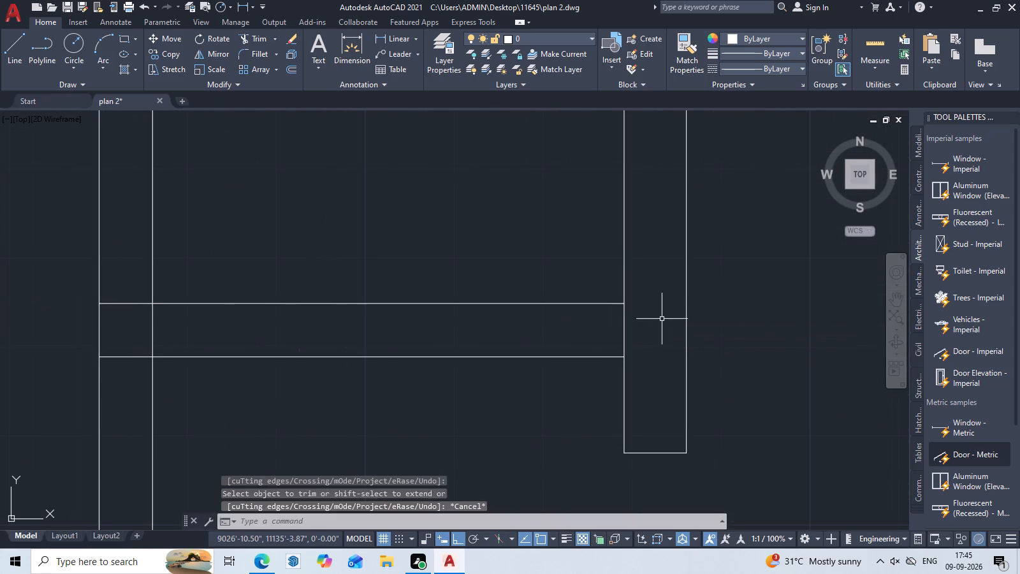
Draw a 2'8" horizontal door-leaf line into the upper-right room from the right corner of the opening's lower jamb.
{"action": "scroll", "coordinate": [182, 330], "scroll_direction": "down", "scroll_amount": 2}
{"action": "middle_click_drag", "start_coordinate": [408, 403], "coordinate": [486, 259]}
{"action": "middle_click_drag", "start_coordinate": [487, 281], "coordinate": [543, 231]}
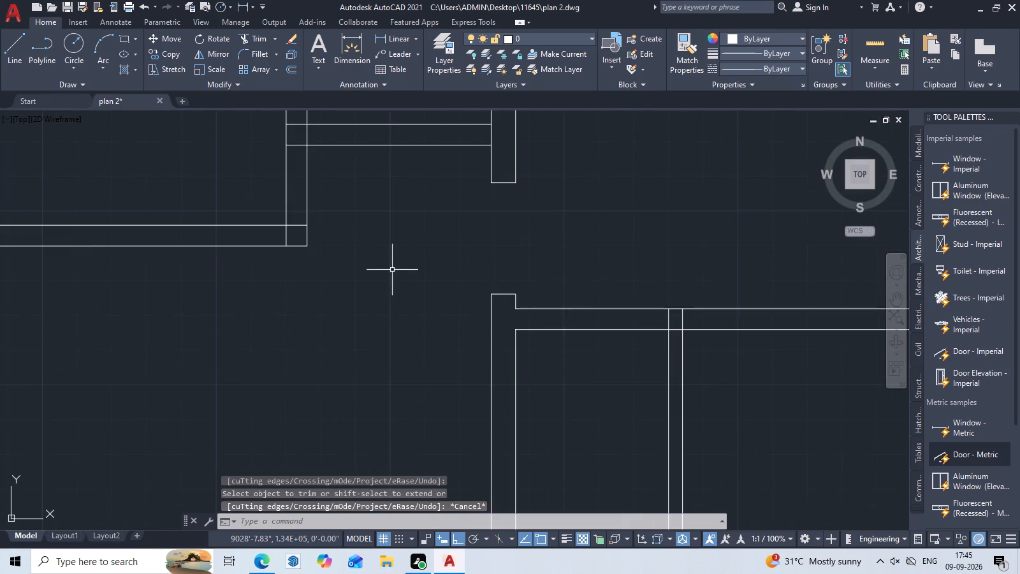
{"action": "scroll", "coordinate": [392, 270], "scroll_direction": "down", "scroll_amount": 1}
{"action": "middle_click_drag", "start_coordinate": [439, 284], "coordinate": [445, 344]}
{"action": "scroll", "coordinate": [449, 342], "scroll_direction": "up", "scroll_amount": 2}
{"action": "middle_click_drag", "start_coordinate": [559, 341], "coordinate": [567, 340]}
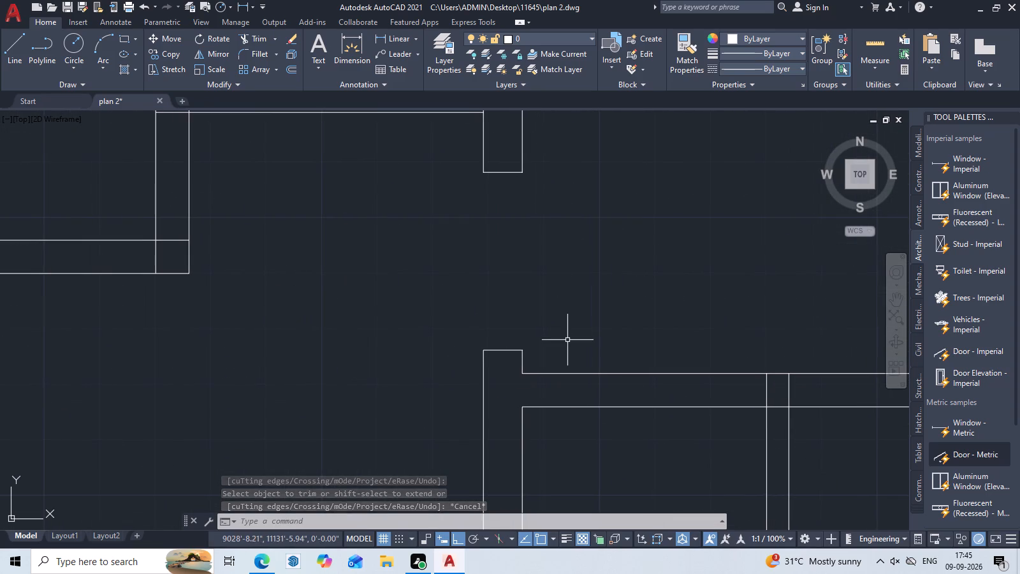
{"action": "type", "text": "L"}
{"action": "key", "text": "space"}
{"action": "left_click", "coordinate": [520, 350]}
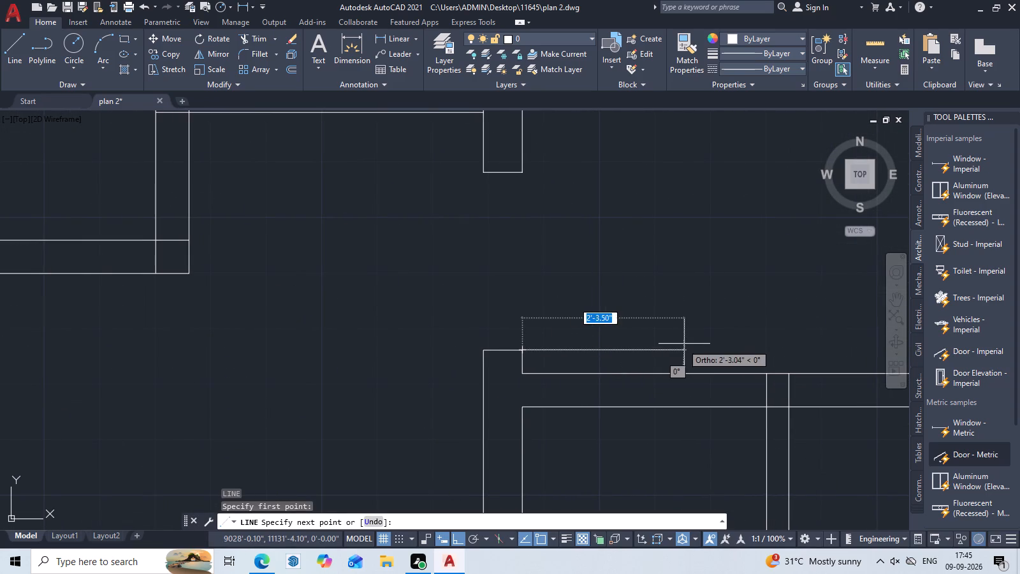
{"action": "key", "text": "2"}
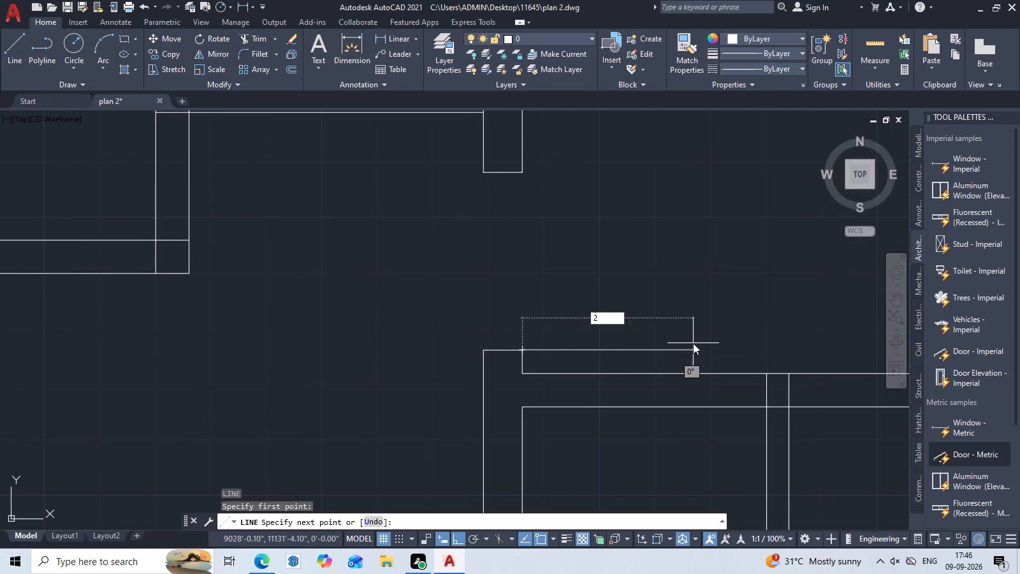
{"action": "key", "text": "apostrophe"}
{"action": "key", "text": "8"}
{"action": "type", "text": "\""}
{"action": "key", "text": "space"}
{"action": "key", "text": "Escape"}
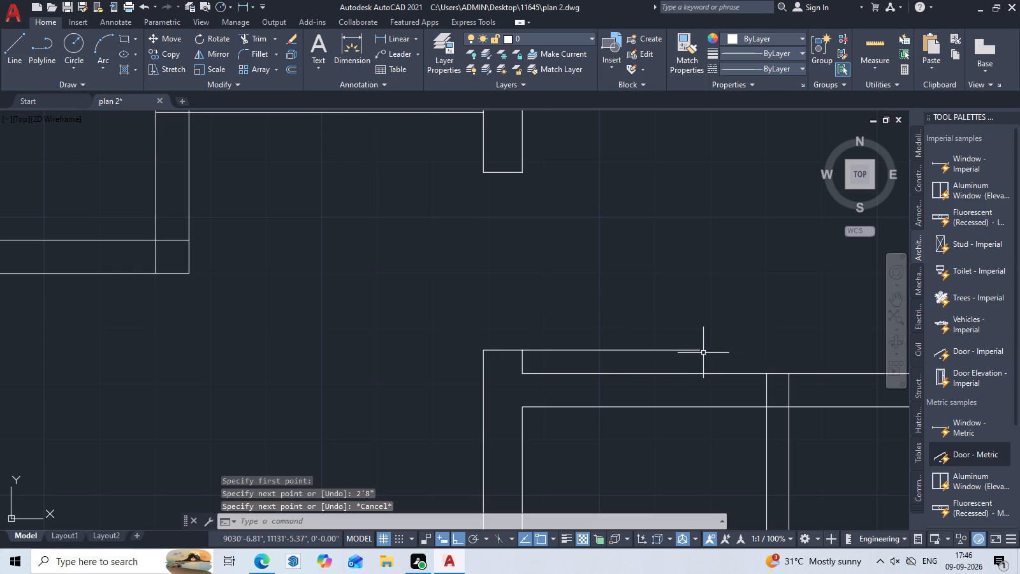
Offset the door-leaf line and the lower jamb line upward by 1".
{"action": "type", "text": "O"}
{"action": "key", "text": "space"}
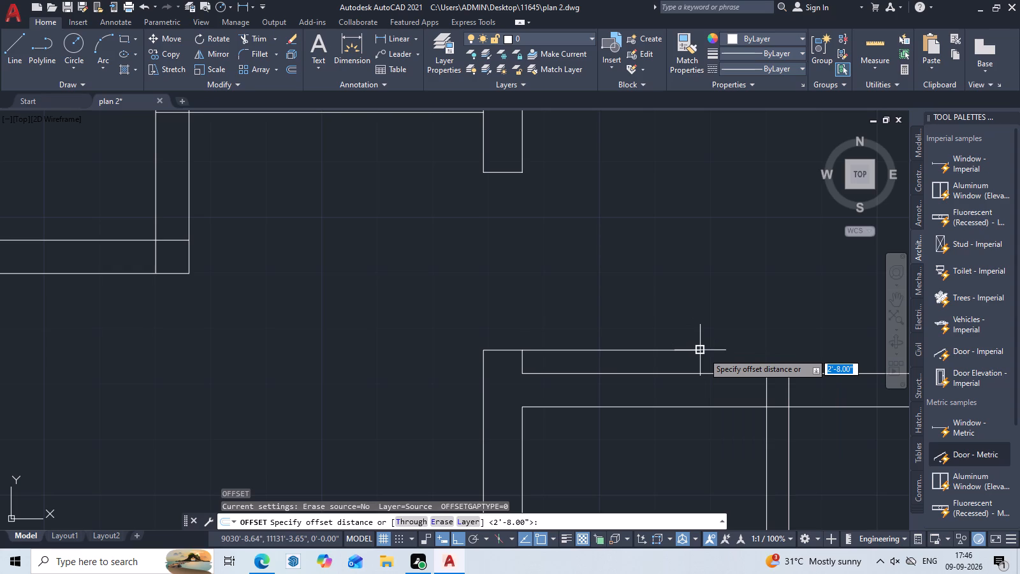
{"action": "type", "text": "1"}
{"action": "key", "text": "space"}
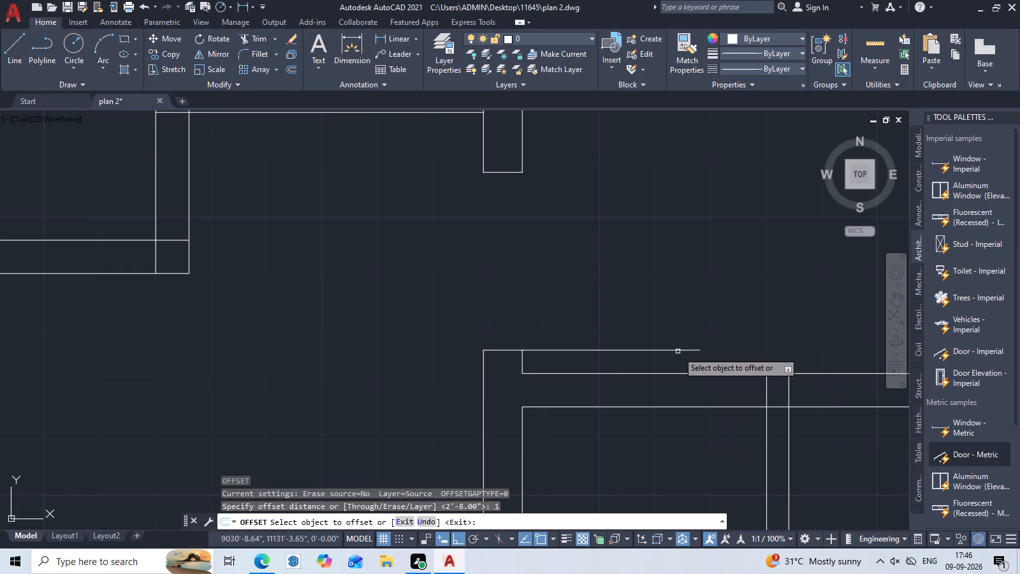
{"action": "left_click", "coordinate": [673, 350]}
{"action": "left_click", "coordinate": [667, 330]}
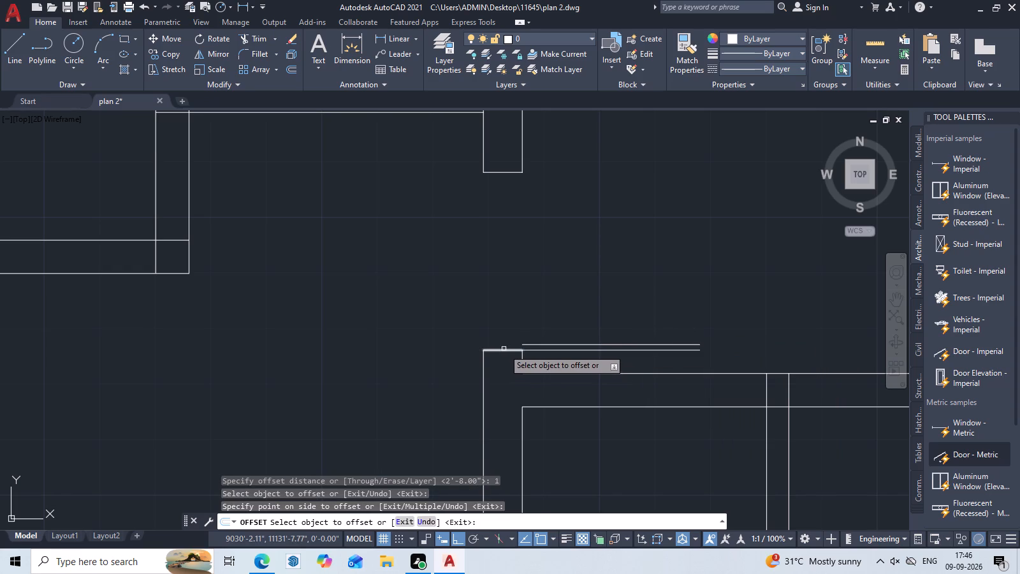
{"action": "left_click", "coordinate": [504, 349]}
{"action": "left_click", "coordinate": [513, 326]}
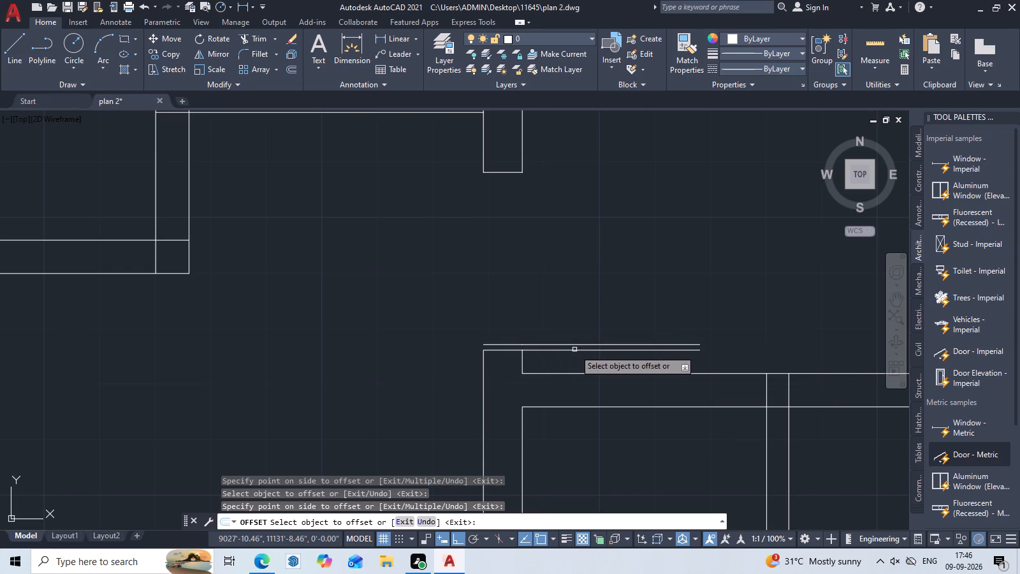
{"action": "type", "text": "EX"}
{"action": "key", "text": "space"}
{"action": "scroll", "coordinate": [496, 360], "scroll_direction": "up", "scroll_amount": 2}
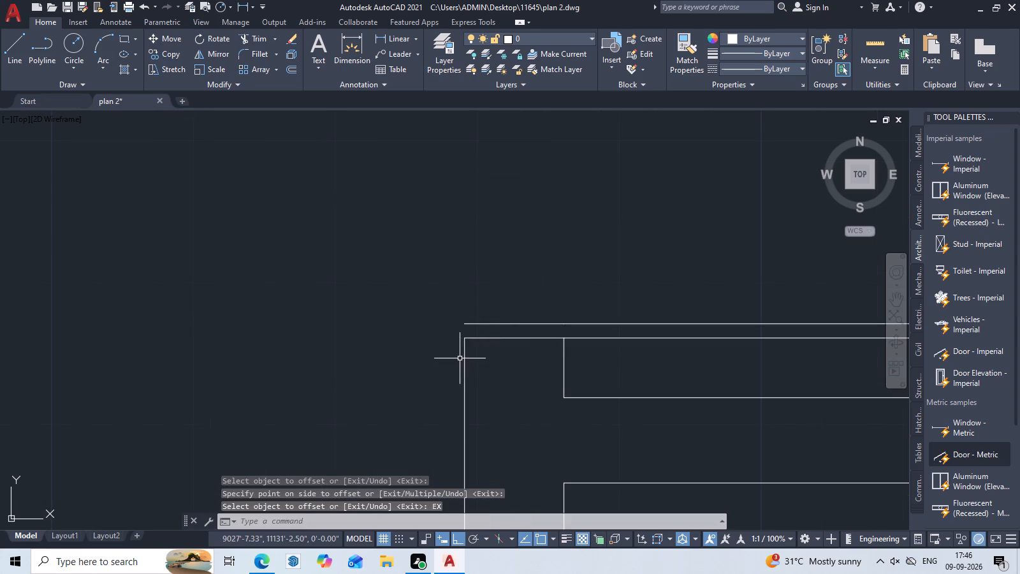
{"action": "key", "text": "Escape"}
Extend the central partition's left line up to the offset jamb line.
{"action": "key", "text": "e"}
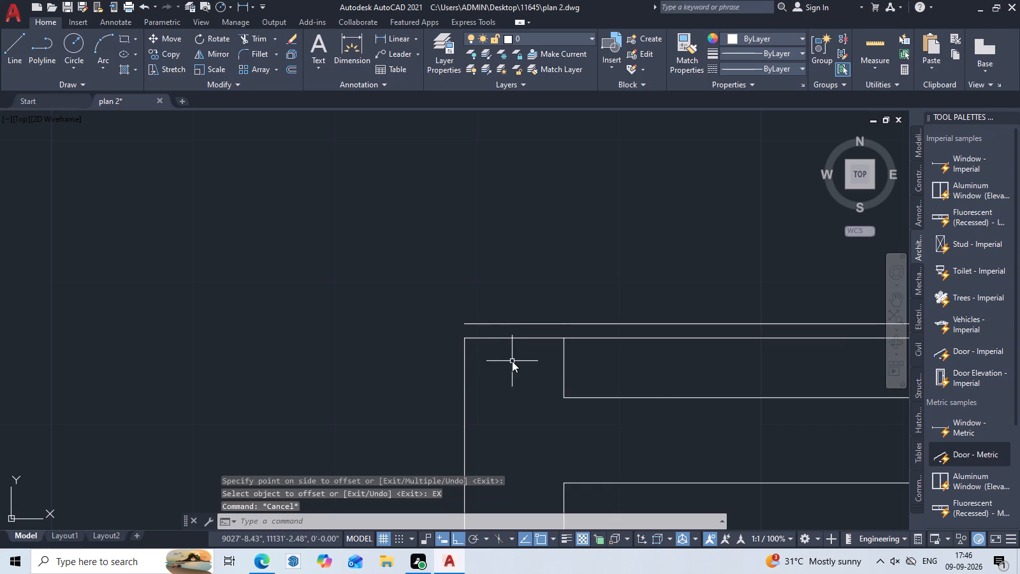
{"action": "key", "text": "x"}
{"action": "key", "text": "space"}
{"action": "left_click", "coordinate": [463, 367]}
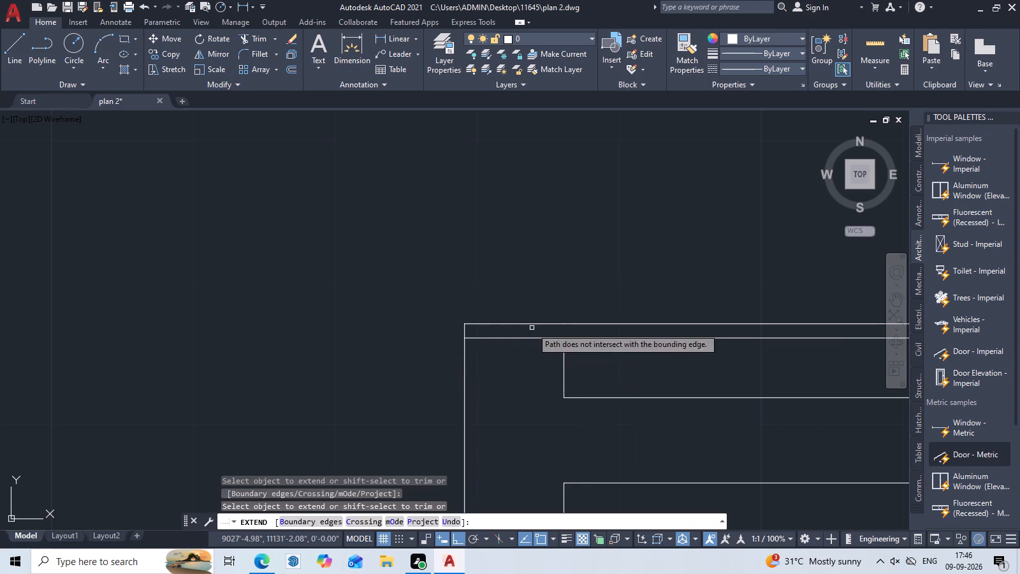
{"action": "scroll", "coordinate": [532, 328], "scroll_direction": "down", "scroll_amount": 2}
{"action": "key", "text": "Escape"}
{"action": "scroll", "coordinate": [540, 323], "scroll_direction": "down", "scroll_amount": 1}
{"action": "middle_click_drag", "start_coordinate": [573, 320], "coordinate": [564, 337]}
{"action": "key", "text": "Escape"}
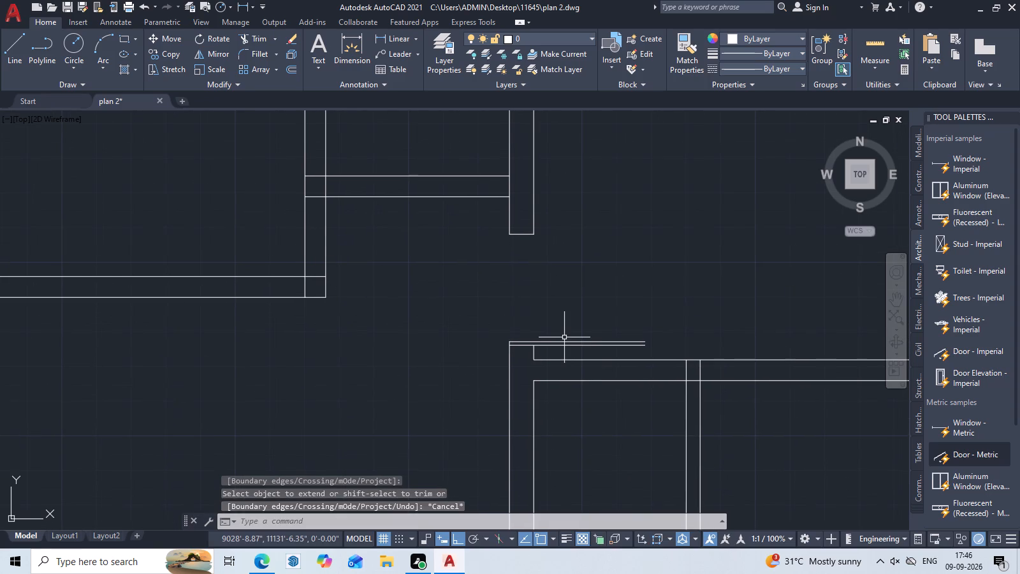
Draw the door-swing arc through both corners of the leaf's free end to the upper jamb's right corner.
{"action": "key", "text": "a"}
{"action": "key", "text": "space"}
{"action": "scroll", "coordinate": [654, 335], "scroll_direction": "up", "scroll_amount": 2}
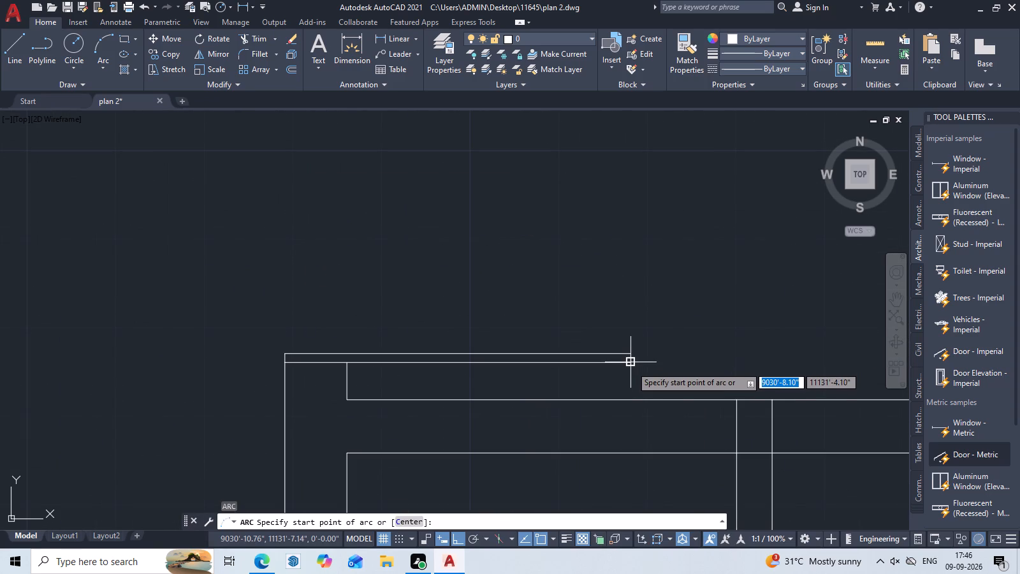
{"action": "scroll", "coordinate": [631, 366], "scroll_direction": "up", "scroll_amount": 4}
{"action": "left_click", "coordinate": [623, 353]}
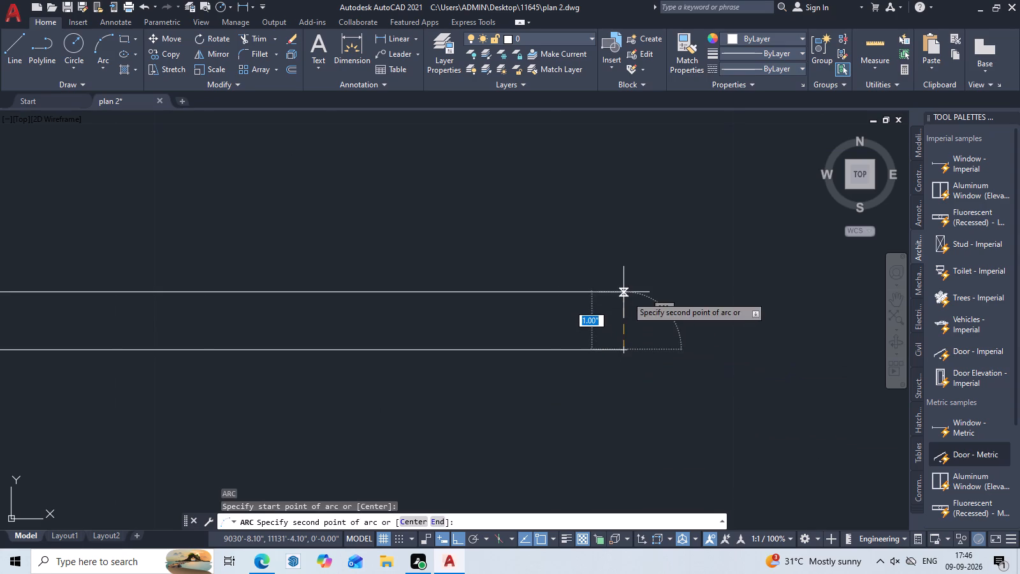
{"action": "left_click", "coordinate": [627, 296]}
{"action": "scroll", "coordinate": [501, 281], "scroll_direction": "down", "scroll_amount": 2}
{"action": "middle_click_drag", "start_coordinate": [506, 281], "coordinate": [618, 377]}
{"action": "scroll", "coordinate": [337, 172], "scroll_direction": "down", "scroll_amount": 3}
{"action": "middle_click_drag", "start_coordinate": [335, 172], "coordinate": [407, 279]}
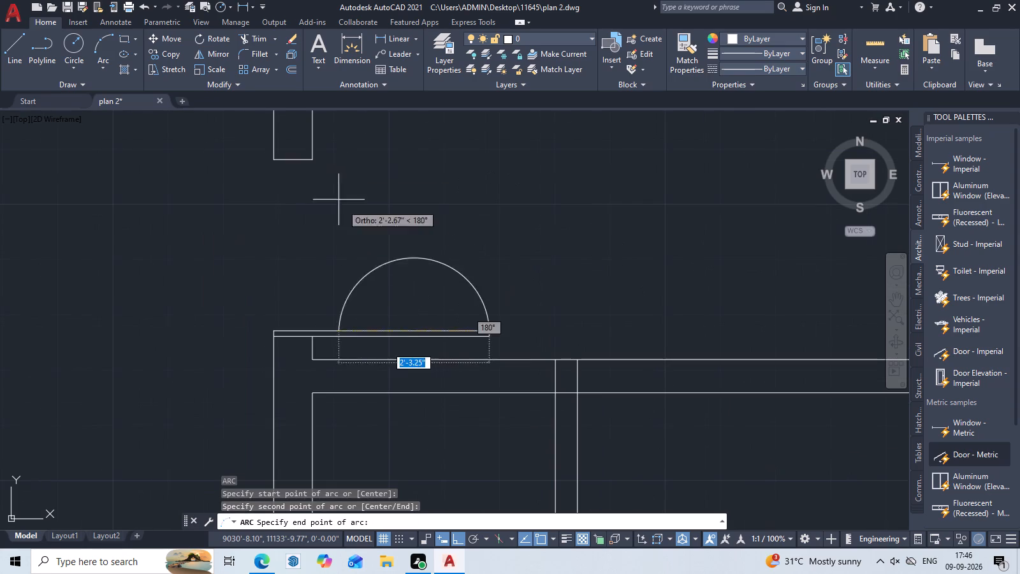
{"action": "double_click", "coordinate": [316, 159]}
Examine the finished door, the surrounding partitions and the upper-left room's bottom partition corner.
{"action": "scroll", "coordinate": [361, 180], "scroll_direction": "down", "scroll_amount": 3}
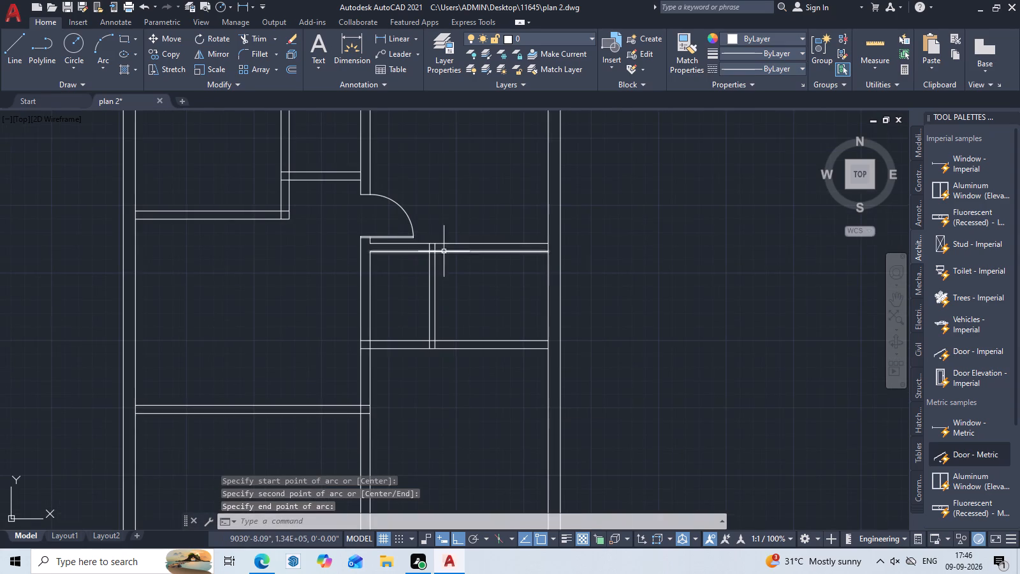
{"action": "middle_click_drag", "start_coordinate": [444, 251], "coordinate": [608, 289]}
{"action": "scroll", "coordinate": [585, 284], "scroll_direction": "up", "scroll_amount": 2}
{"action": "middle_click_drag", "start_coordinate": [585, 284], "coordinate": [685, 337]}
{"action": "scroll", "coordinate": [590, 329], "scroll_direction": "down", "scroll_amount": 1}
{"action": "middle_click_drag", "start_coordinate": [623, 364], "coordinate": [637, 371]}
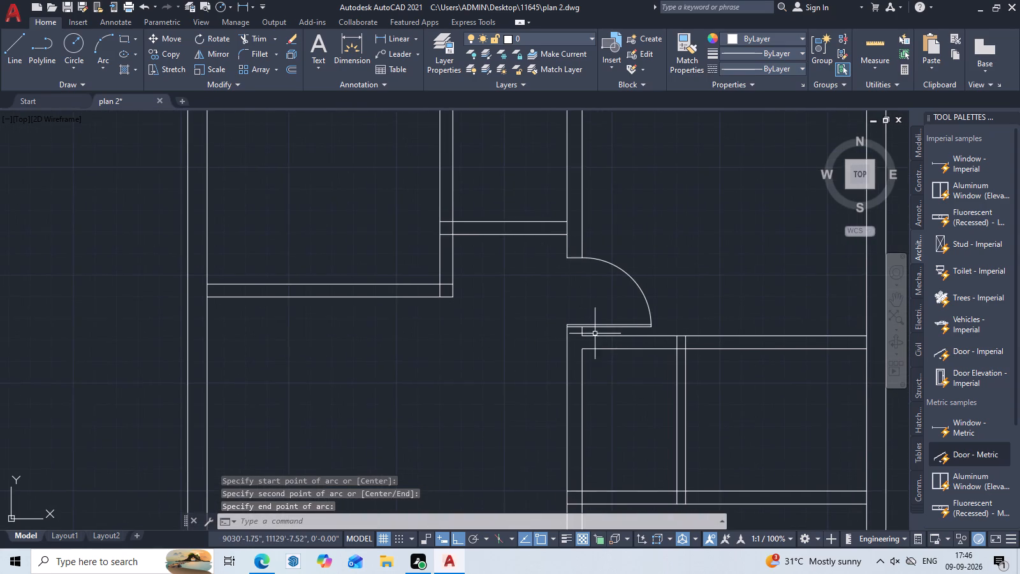
{"action": "scroll", "coordinate": [558, 300], "scroll_direction": "up", "scroll_amount": 1}
{"action": "middle_click_drag", "start_coordinate": [558, 300], "coordinate": [618, 301]}
{"action": "key", "text": "Escape"}
{"action": "scroll", "coordinate": [576, 265], "scroll_direction": "down", "scroll_amount": 2}
{"action": "middle_click_drag", "start_coordinate": [576, 267], "coordinate": [609, 323]}
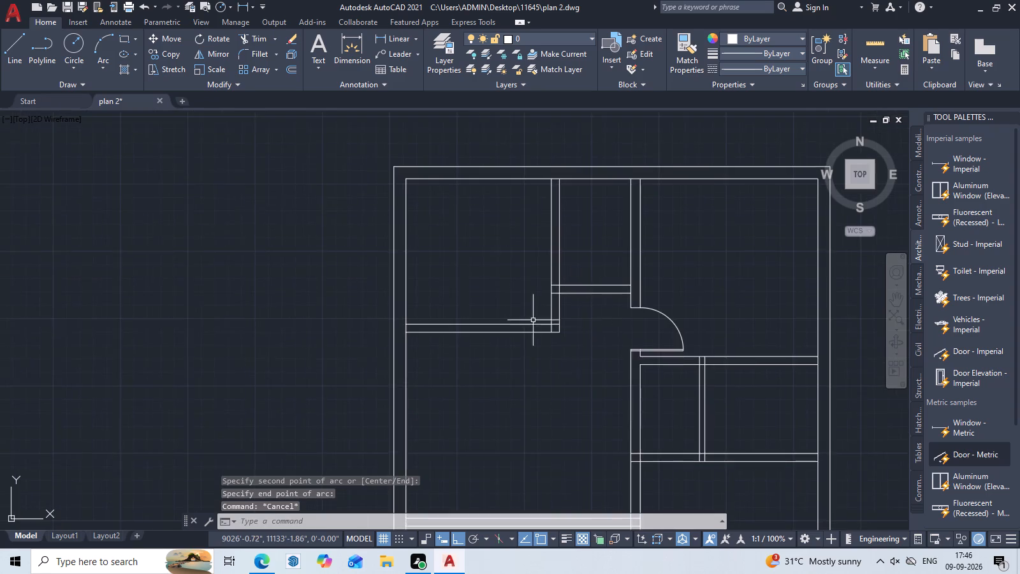
{"action": "scroll", "coordinate": [533, 320], "scroll_direction": "up", "scroll_amount": 2}
{"action": "middle_click_drag", "start_coordinate": [527, 347], "coordinate": [591, 316]}
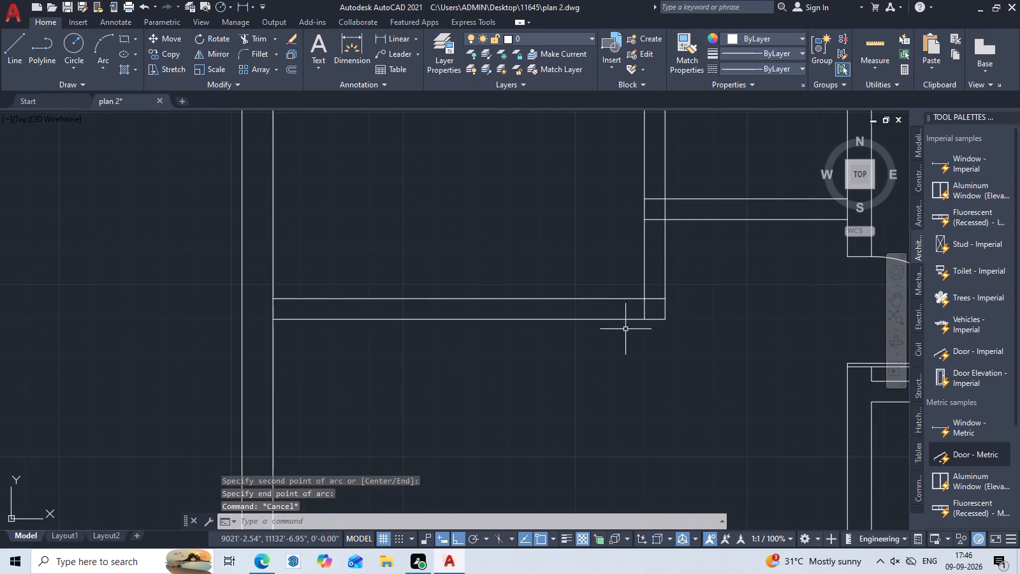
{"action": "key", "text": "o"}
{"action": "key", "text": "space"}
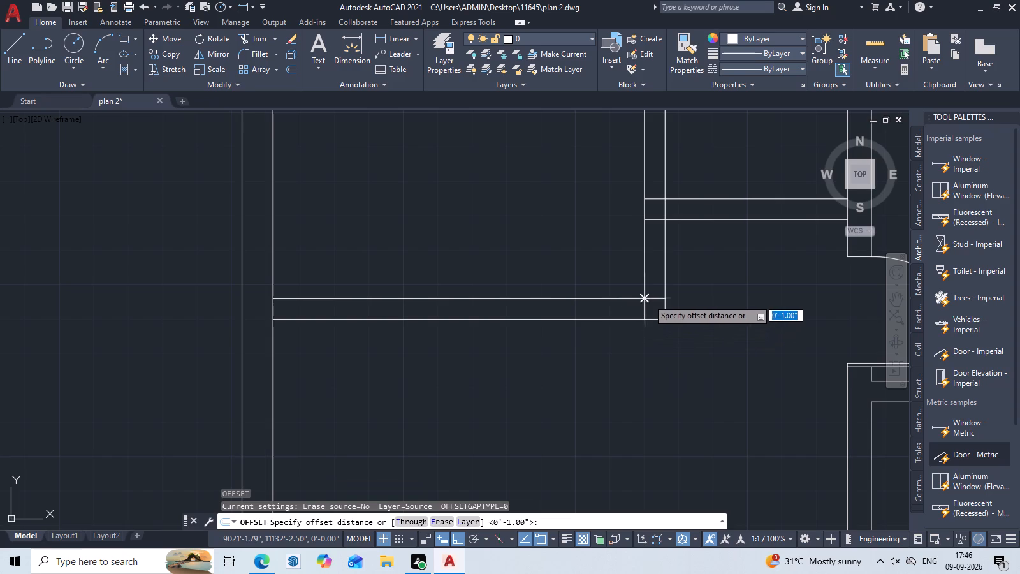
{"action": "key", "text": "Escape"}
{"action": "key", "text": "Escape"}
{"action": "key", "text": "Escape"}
Offset the left line of the upper-left room's vertical partition 2'8" into the room.
{"action": "type", "text": "O"}
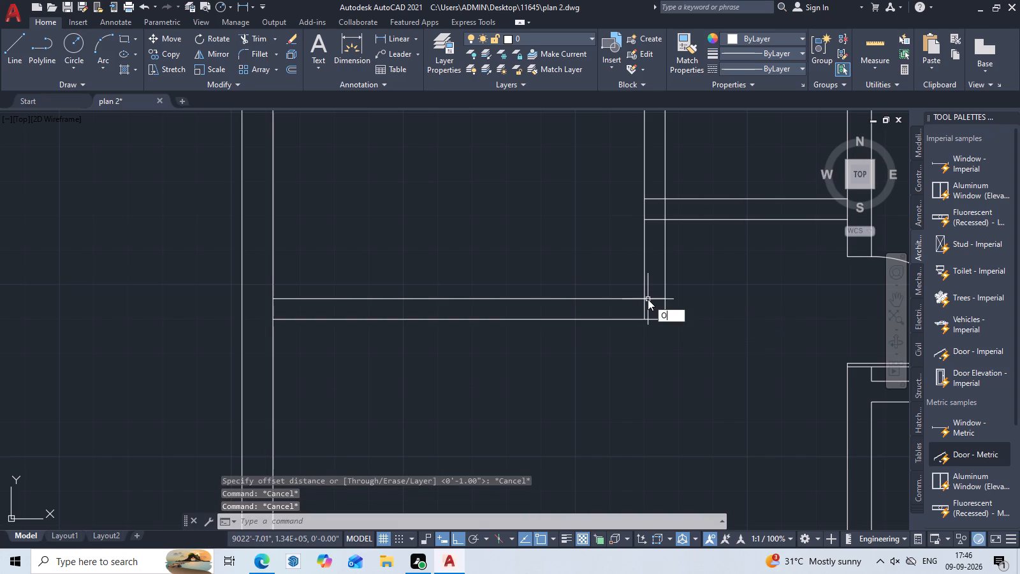
{"action": "key", "text": "space"}
{"action": "type", "text": "2'"}
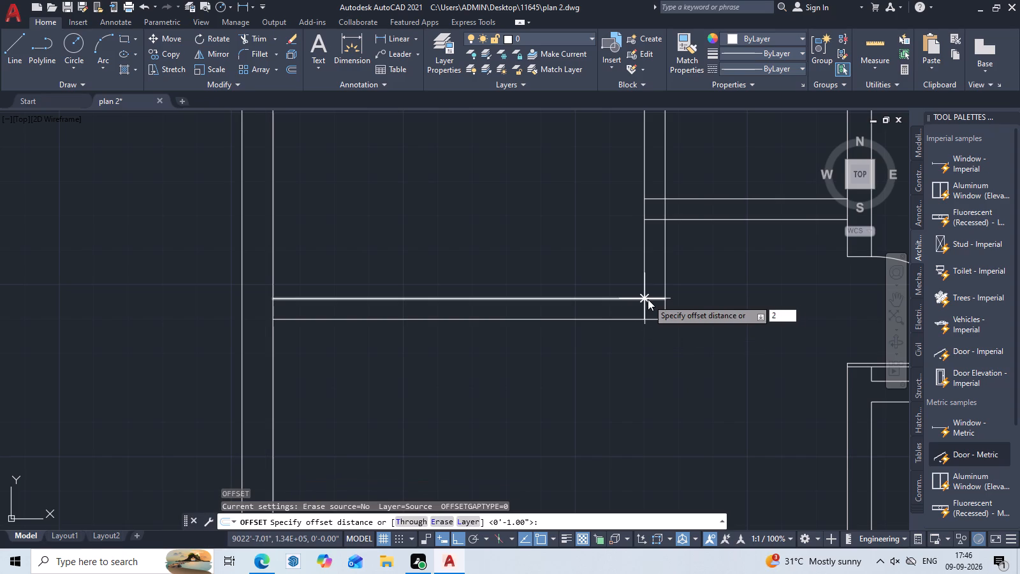
{"action": "key", "text": "8"}
{"action": "key", "text": "shift+quotedbl"}
{"action": "key", "text": "space"}
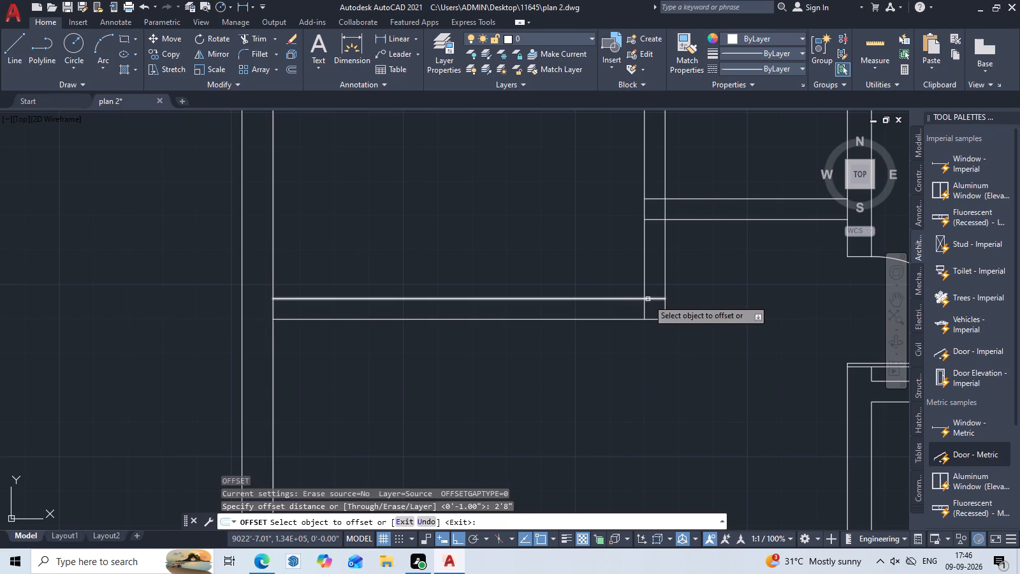
{"action": "left_click", "coordinate": [643, 279]}
{"action": "left_click", "coordinate": [474, 269]}
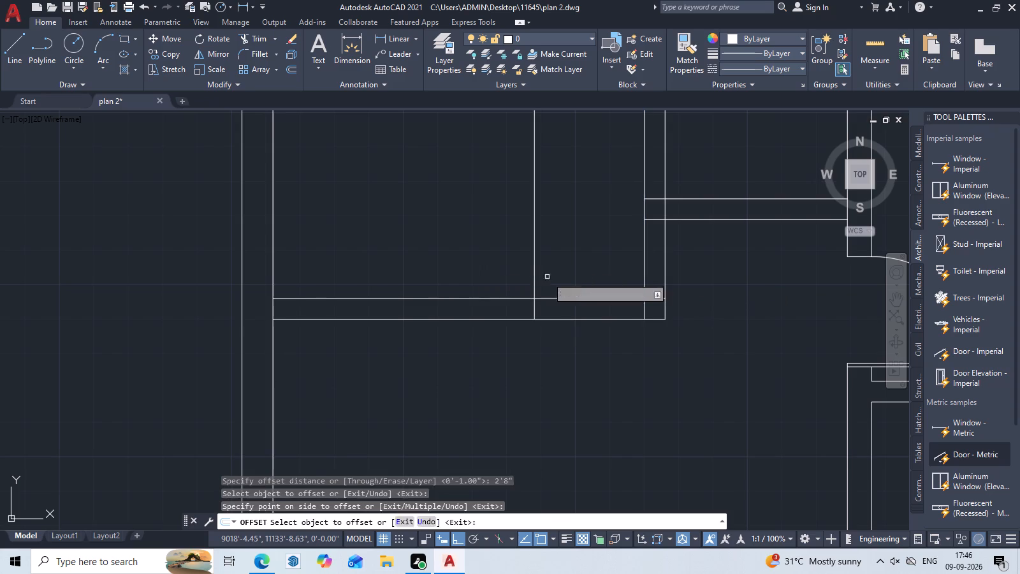
{"action": "key", "text": "Escape"}
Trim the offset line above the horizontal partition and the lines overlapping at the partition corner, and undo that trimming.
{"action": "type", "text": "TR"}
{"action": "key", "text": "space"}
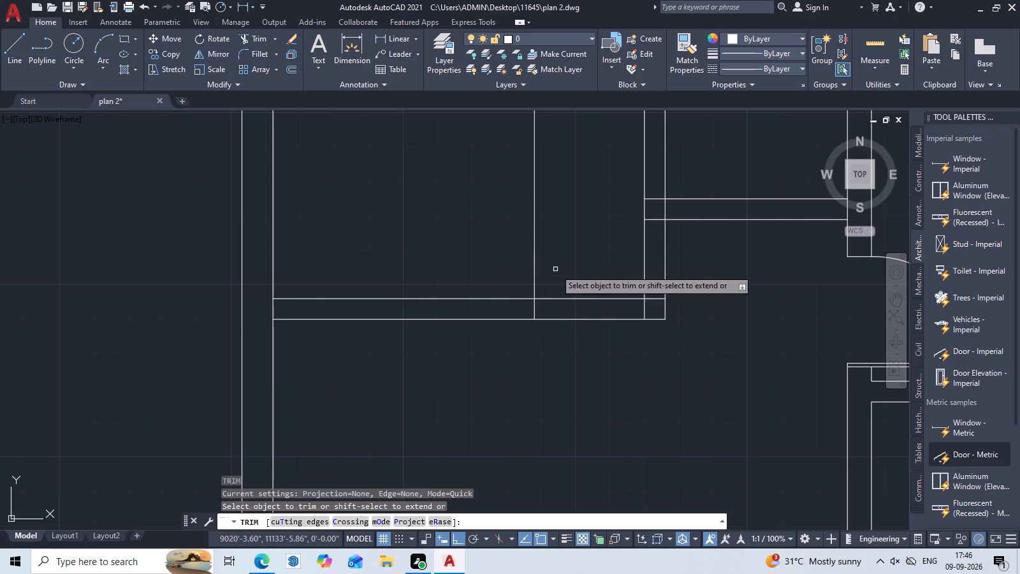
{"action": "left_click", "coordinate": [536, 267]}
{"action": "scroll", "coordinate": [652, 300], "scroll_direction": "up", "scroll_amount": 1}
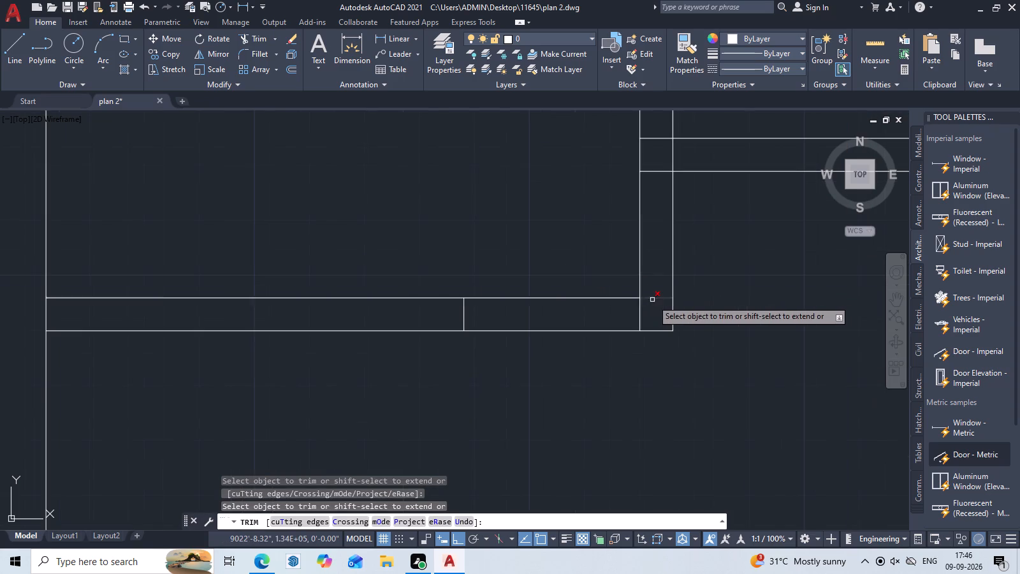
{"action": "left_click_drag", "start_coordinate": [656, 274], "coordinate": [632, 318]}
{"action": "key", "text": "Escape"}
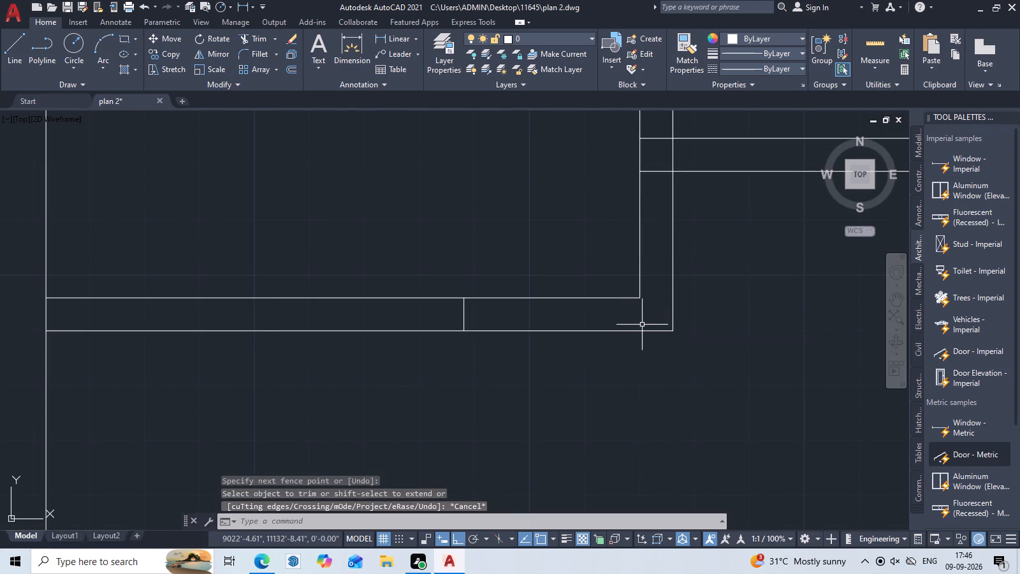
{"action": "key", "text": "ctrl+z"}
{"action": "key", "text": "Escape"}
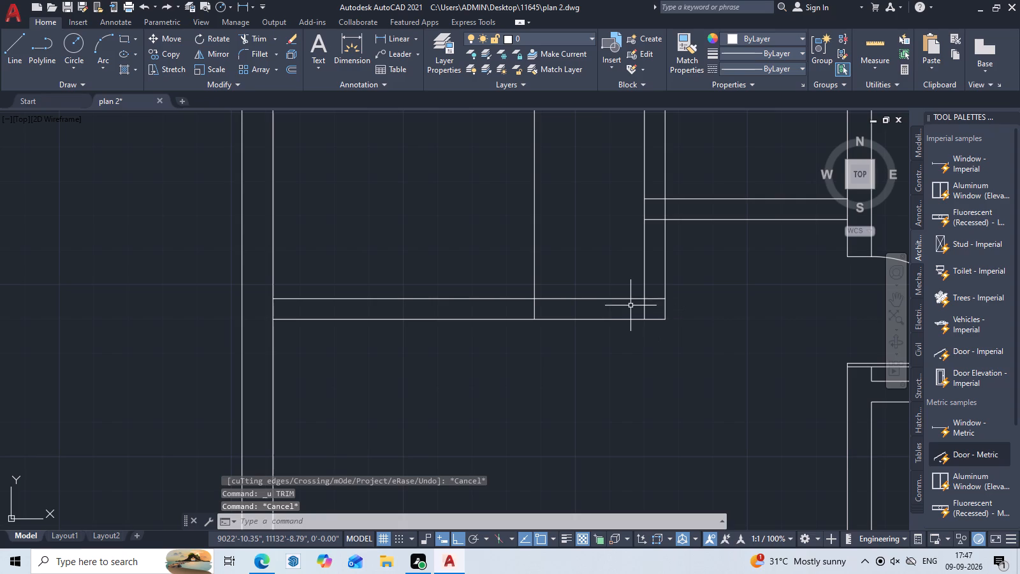
Trim the offset line above the horizontal partition and the horizontal partition's upper line where it crosses the vertical partition.
{"action": "type", "text": "TR"}
{"action": "key", "text": "space"}
{"action": "left_click", "coordinate": [532, 260]}
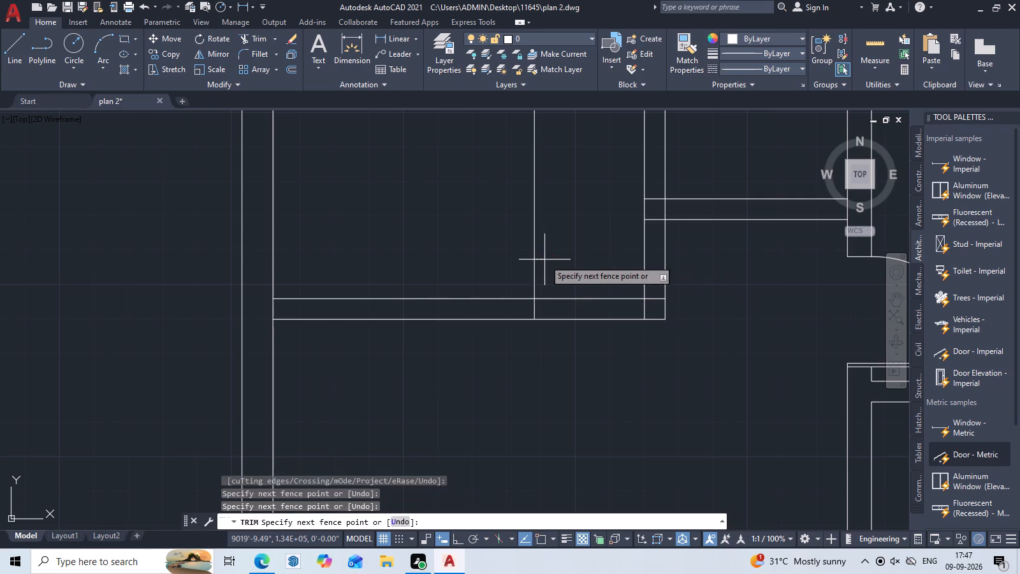
{"action": "left_click", "coordinate": [535, 260]}
{"action": "scroll", "coordinate": [658, 294], "scroll_direction": "up", "scroll_amount": 3}
{"action": "left_click", "coordinate": [655, 307]}
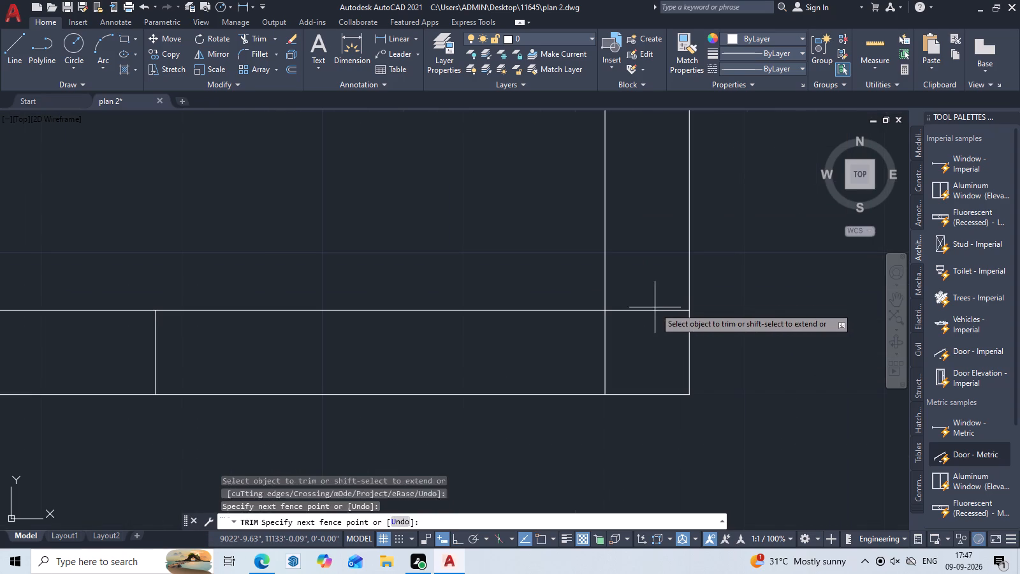
{"action": "left_click", "coordinate": [652, 318]}
Examine the rest of the floor plan, including the staircase and the partitions around the small rooms above it.
{"action": "scroll", "coordinate": [652, 318], "scroll_direction": "down", "scroll_amount": 3}
{"action": "middle_click_drag", "start_coordinate": [652, 319], "coordinate": [659, 324]}
{"action": "scroll", "coordinate": [31, 318], "scroll_direction": "down", "scroll_amount": 4}
{"action": "middle_click_drag", "start_coordinate": [34, 318], "coordinate": [153, 330]}
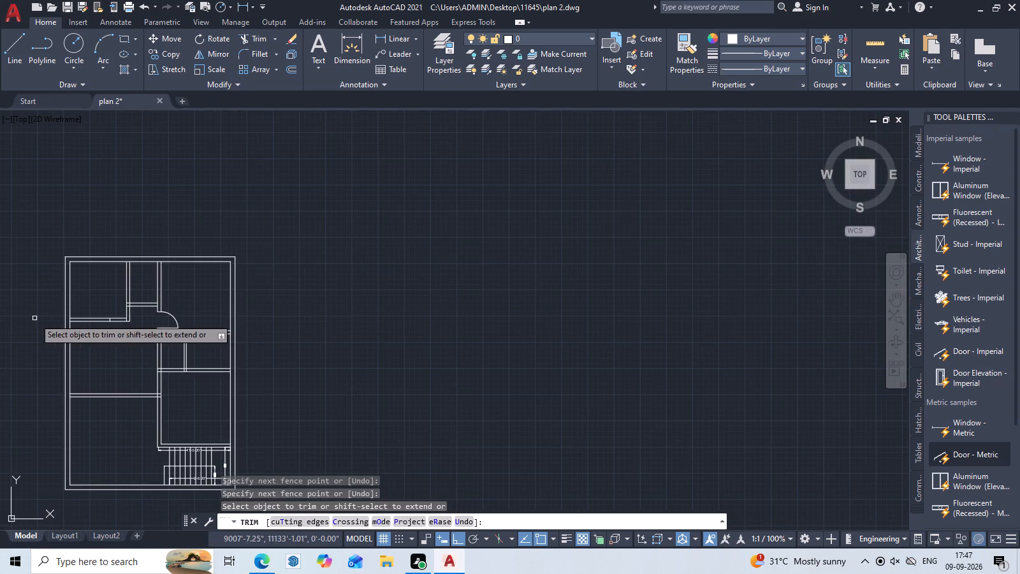
{"action": "middle_click_drag", "start_coordinate": [153, 330], "coordinate": [620, 339]}
{"action": "scroll", "coordinate": [347, 325], "scroll_direction": "down", "scroll_amount": 2}
{"action": "middle_click_drag", "start_coordinate": [544, 392], "coordinate": [370, 320]}
{"action": "scroll", "coordinate": [371, 321], "scroll_direction": "up", "scroll_amount": 2}
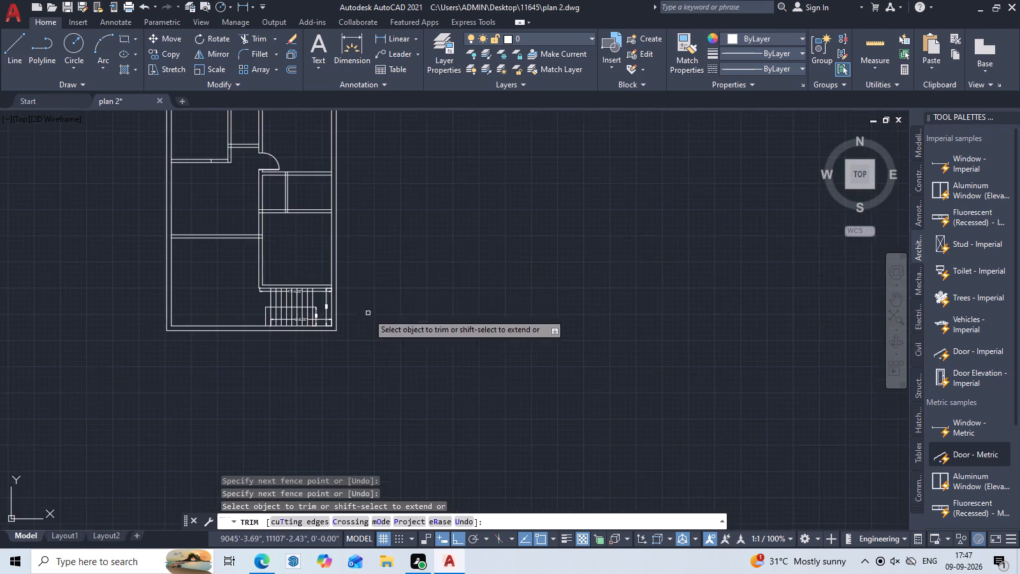
{"action": "middle_click_drag", "start_coordinate": [268, 259], "coordinate": [532, 313]}
{"action": "scroll", "coordinate": [491, 321], "scroll_direction": "up", "scroll_amount": 3}
{"action": "middle_click_drag", "start_coordinate": [557, 280], "coordinate": [361, 389]}
{"action": "scroll", "coordinate": [484, 216], "scroll_direction": "up", "scroll_amount": 2}
{"action": "middle_click_drag", "start_coordinate": [503, 340], "coordinate": [528, 422]}
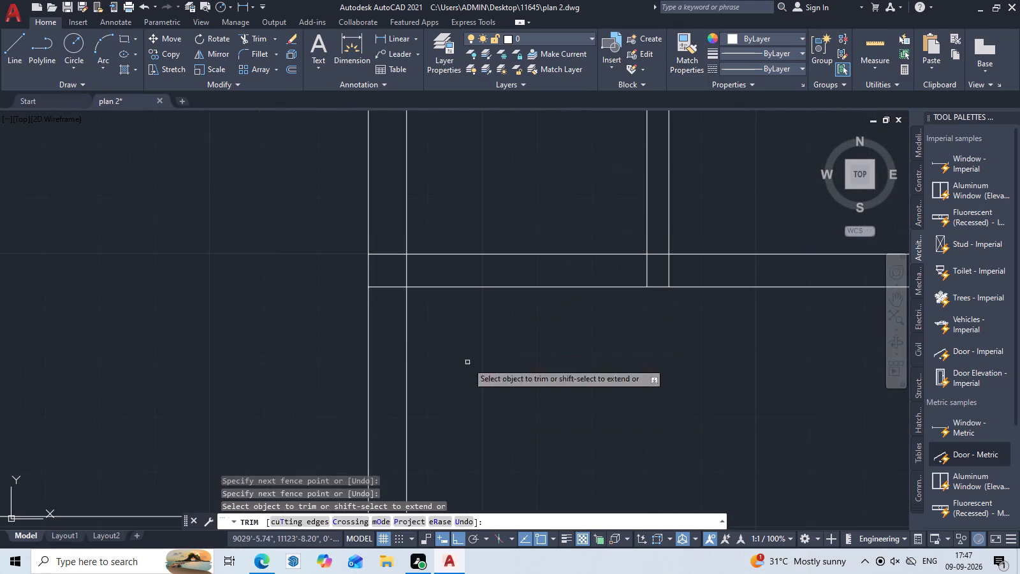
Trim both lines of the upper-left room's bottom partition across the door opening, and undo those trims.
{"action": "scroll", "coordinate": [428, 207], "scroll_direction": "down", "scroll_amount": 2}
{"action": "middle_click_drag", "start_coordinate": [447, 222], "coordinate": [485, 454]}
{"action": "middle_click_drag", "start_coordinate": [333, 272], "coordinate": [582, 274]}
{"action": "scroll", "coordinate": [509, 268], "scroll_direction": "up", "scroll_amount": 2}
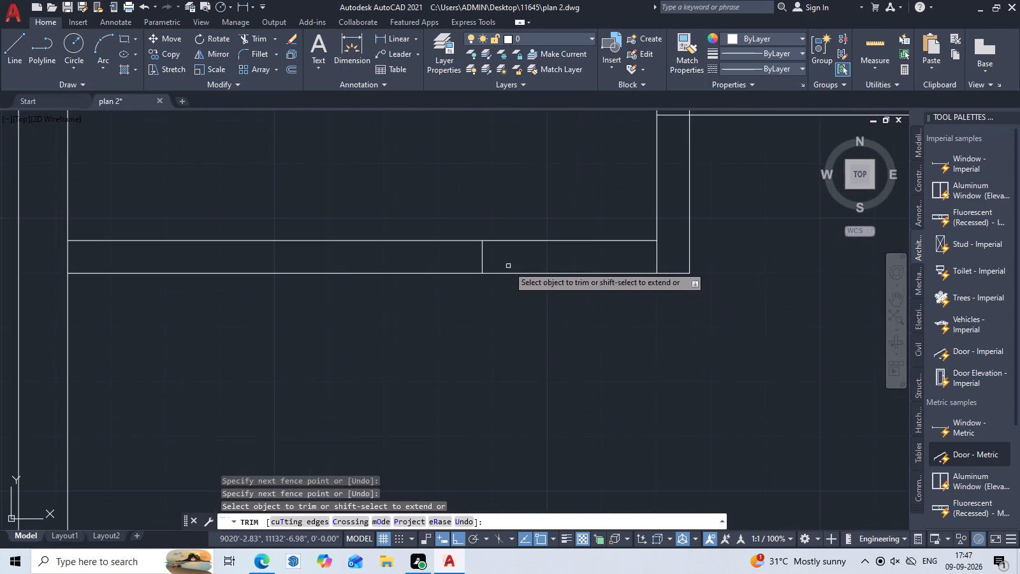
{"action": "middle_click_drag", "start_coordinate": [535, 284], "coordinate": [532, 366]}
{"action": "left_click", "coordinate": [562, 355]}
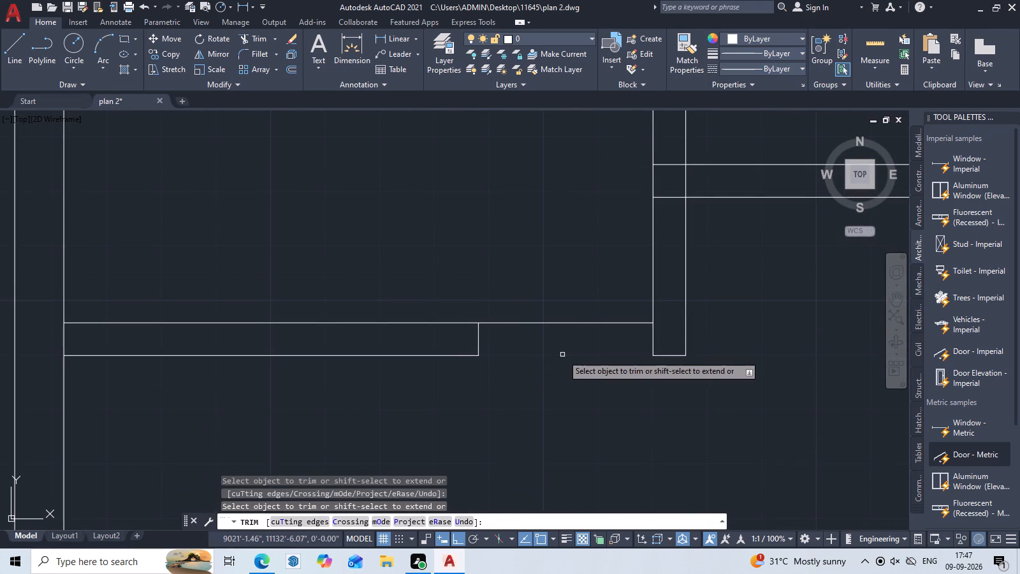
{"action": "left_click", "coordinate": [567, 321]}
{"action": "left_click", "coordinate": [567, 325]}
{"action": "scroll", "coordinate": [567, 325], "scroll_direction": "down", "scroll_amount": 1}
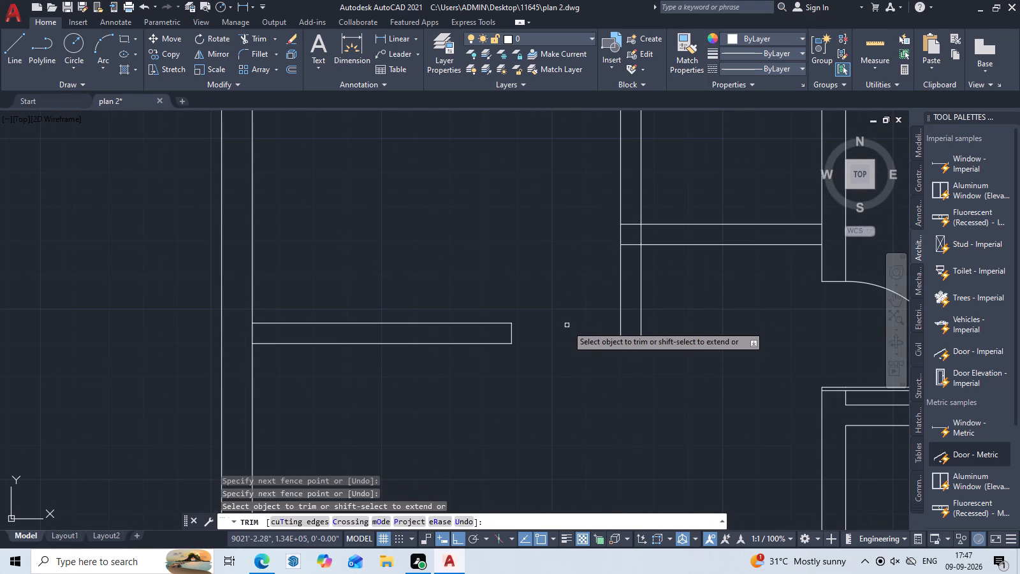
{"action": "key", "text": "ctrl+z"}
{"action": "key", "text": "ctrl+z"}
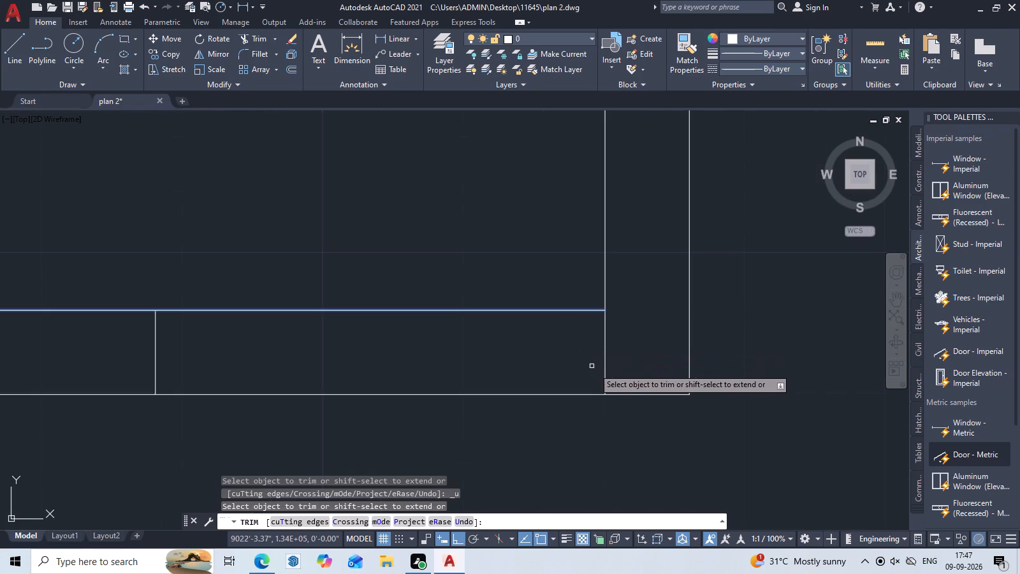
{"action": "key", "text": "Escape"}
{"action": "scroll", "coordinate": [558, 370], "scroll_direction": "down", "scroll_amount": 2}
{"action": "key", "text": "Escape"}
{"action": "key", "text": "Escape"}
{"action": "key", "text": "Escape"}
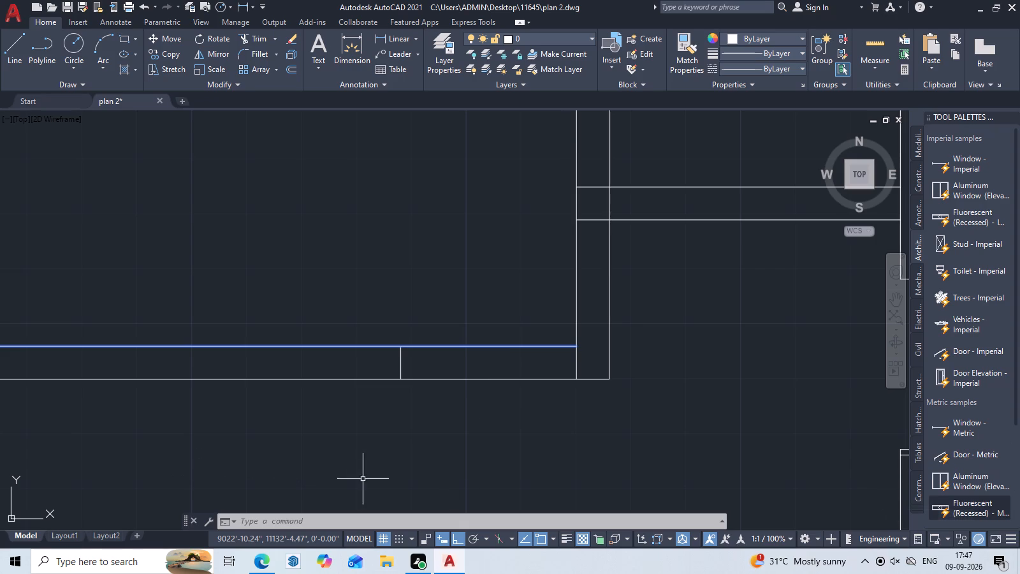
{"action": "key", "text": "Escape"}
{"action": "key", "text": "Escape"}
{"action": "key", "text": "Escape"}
Trim both lines of the upper-left room's bottom partition between the jamb line and the vertical partition to open the doorway.
{"action": "middle_click_drag", "start_coordinate": [463, 372], "coordinate": [623, 372]}
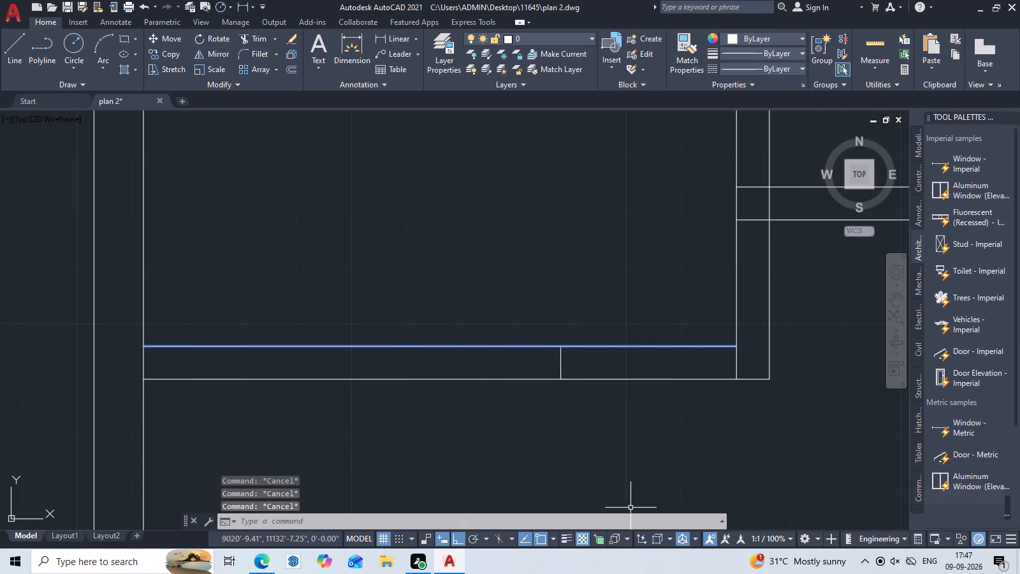
{"action": "middle_click_drag", "start_coordinate": [725, 390], "coordinate": [682, 395]}
{"action": "scroll", "coordinate": [660, 381], "scroll_direction": "up", "scroll_amount": 1}
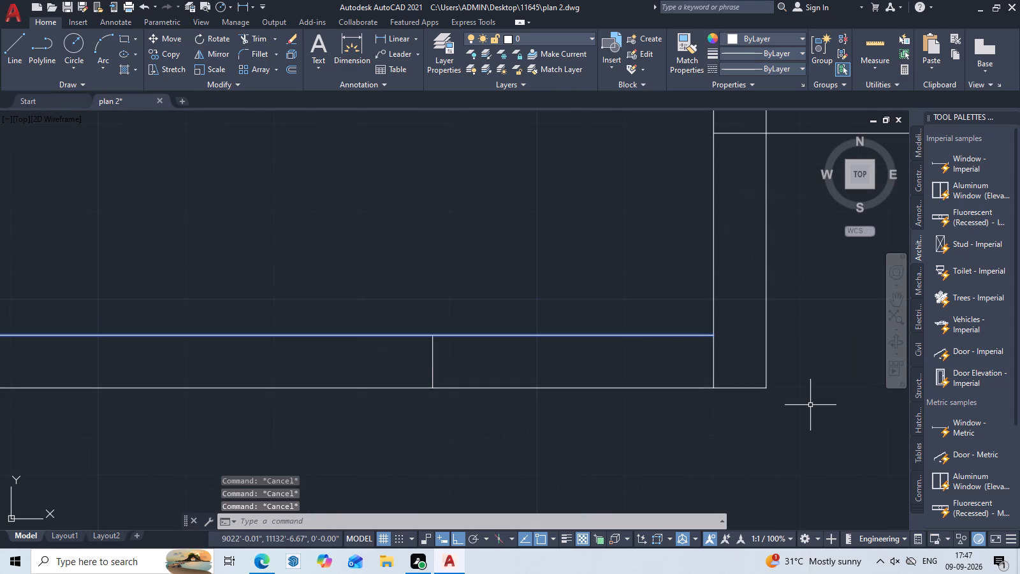
{"action": "key", "text": "Escape"}
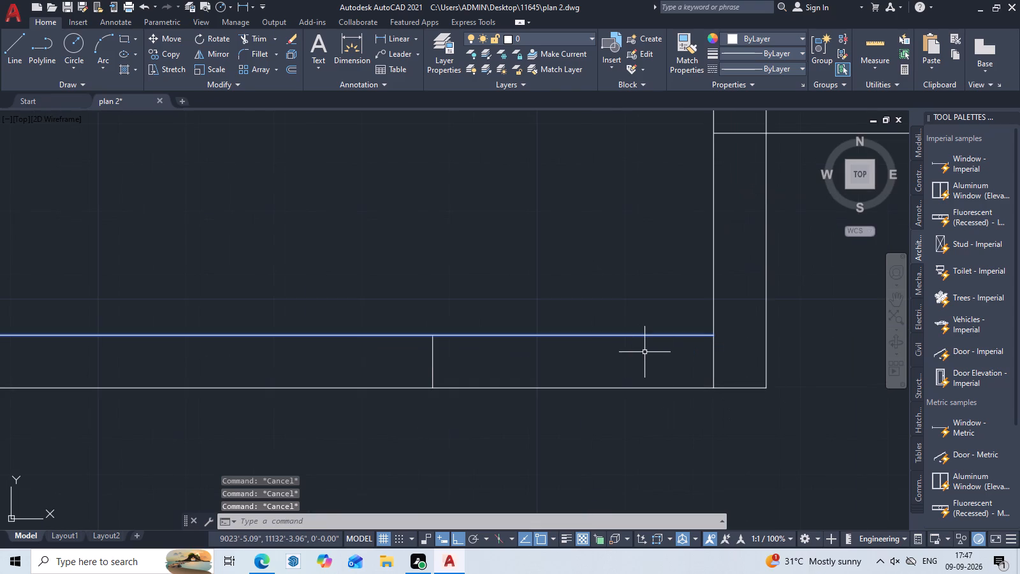
{"action": "type", "text": "TR"}
{"action": "key", "text": "space"}
{"action": "double_click", "coordinate": [604, 388]}
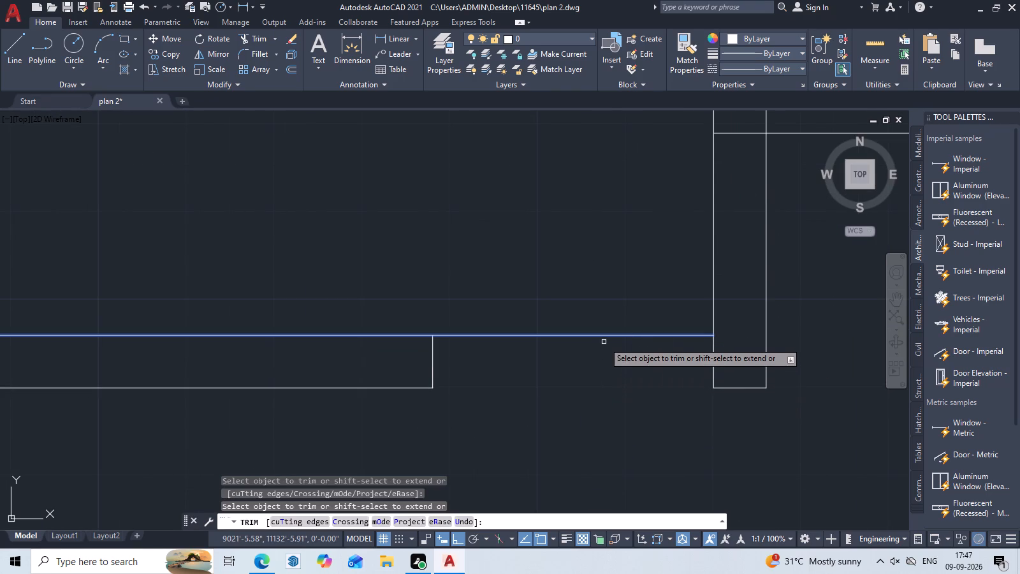
{"action": "left_click", "coordinate": [608, 336]}
Trim both lines of the short horizontal partition where they cross the upper-left room's vertical partition.
{"action": "scroll", "coordinate": [606, 341], "scroll_direction": "down", "scroll_amount": 5}
{"action": "middle_click_drag", "start_coordinate": [651, 394], "coordinate": [621, 289]}
{"action": "middle_click_drag", "start_coordinate": [604, 310], "coordinate": [611, 282]}
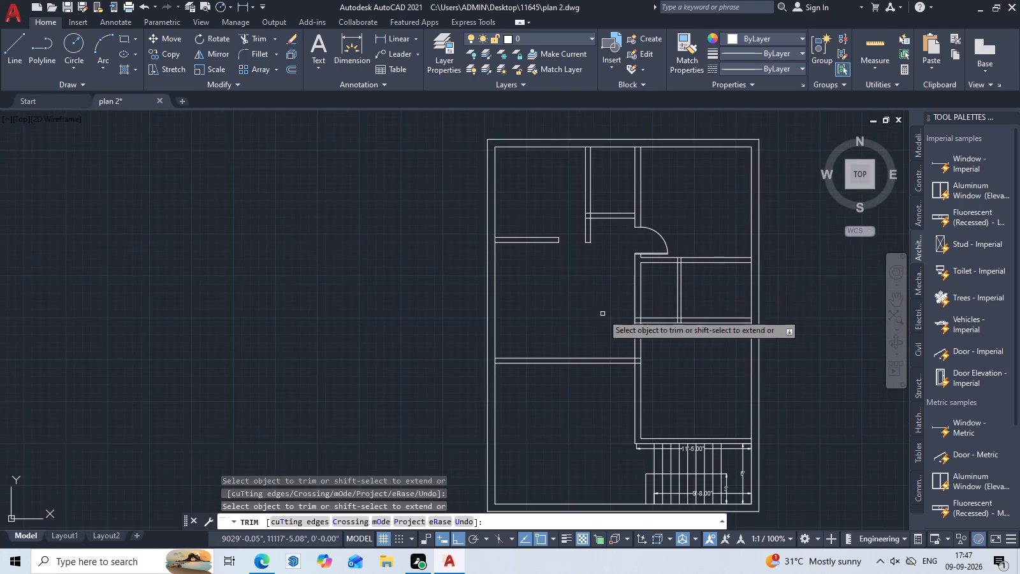
{"action": "middle_click_drag", "start_coordinate": [611, 282], "coordinate": [615, 265]}
{"action": "scroll", "coordinate": [599, 168], "scroll_direction": "up", "scroll_amount": 2}
{"action": "middle_click_drag", "start_coordinate": [705, 245], "coordinate": [685, 369]}
{"action": "scroll", "coordinate": [608, 304], "scroll_direction": "up", "scroll_amount": 2}
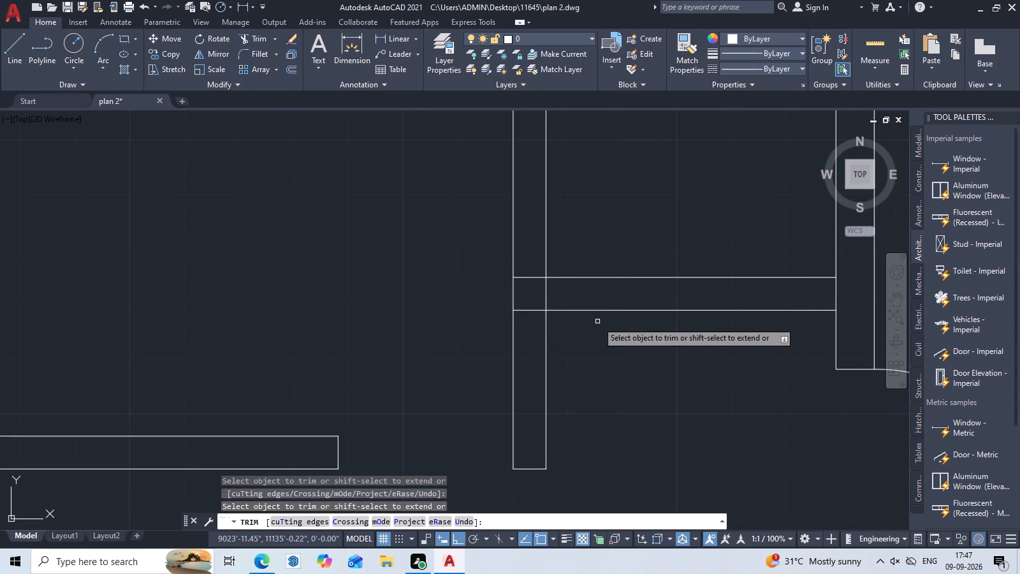
{"action": "left_click", "coordinate": [527, 310]}
{"action": "double_click", "coordinate": [526, 278]}
Trim the narrow vertical partition's two lines where they run through the horizontal partition below the door swing.
{"action": "scroll", "coordinate": [576, 290], "scroll_direction": "down", "scroll_amount": 1}
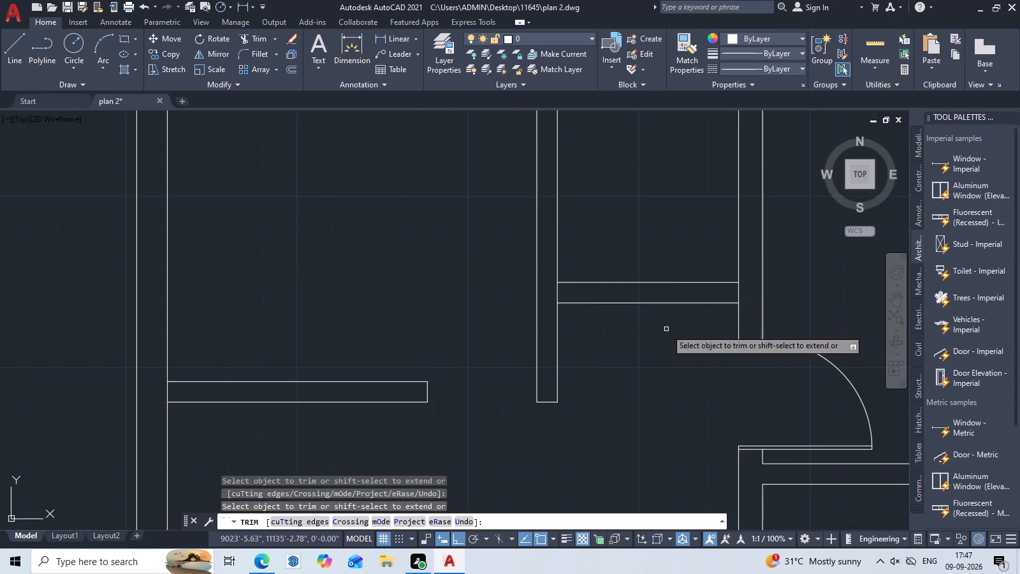
{"action": "middle_click_drag", "start_coordinate": [669, 337], "coordinate": [586, 290]}
{"action": "scroll", "coordinate": [586, 271], "scroll_direction": "down", "scroll_amount": 2}
{"action": "middle_click_drag", "start_coordinate": [592, 345], "coordinate": [617, 251]}
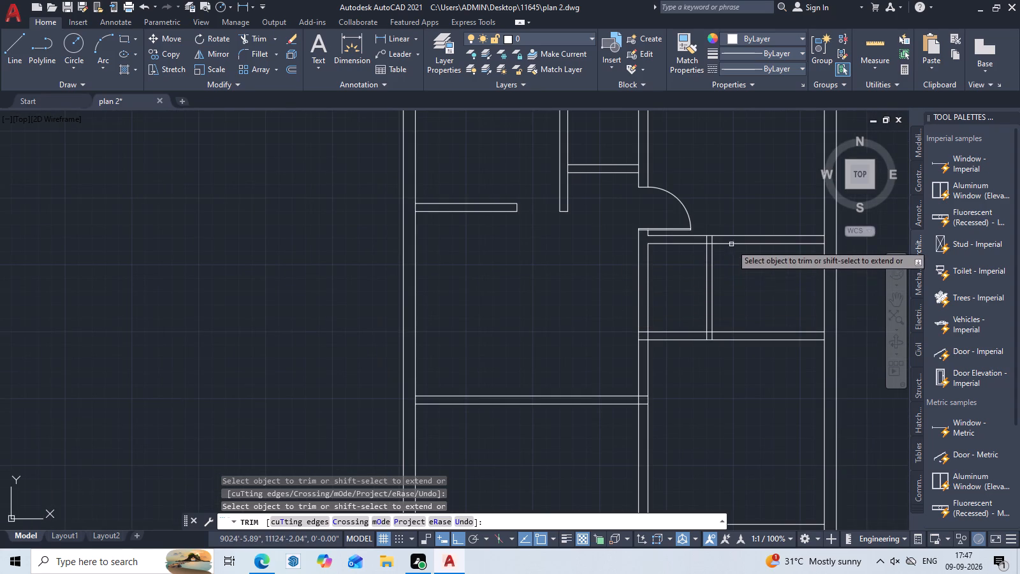
{"action": "scroll", "coordinate": [731, 241], "scroll_direction": "up", "scroll_amount": 4}
{"action": "left_click_drag", "start_coordinate": [647, 230], "coordinate": [621, 230]}
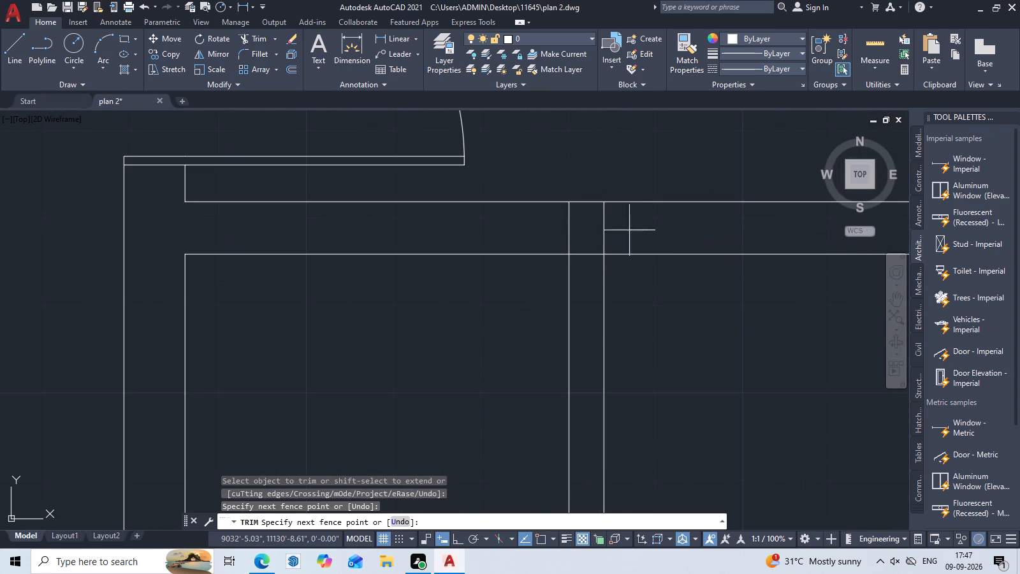
{"action": "left_click_drag", "start_coordinate": [621, 230], "coordinate": [545, 230]}
{"action": "left_click_drag", "start_coordinate": [538, 230], "coordinate": [532, 230]}
{"action": "scroll", "coordinate": [553, 234], "scroll_direction": "down", "scroll_amount": 2}
{"action": "key", "text": "Escape"}
Draw a 4" jamb line across the narrow vertical partition, just below its upper end.
{"action": "scroll", "coordinate": [598, 244], "scroll_direction": "down", "scroll_amount": 2}
{"action": "middle_click_drag", "start_coordinate": [625, 307], "coordinate": [655, 261]}
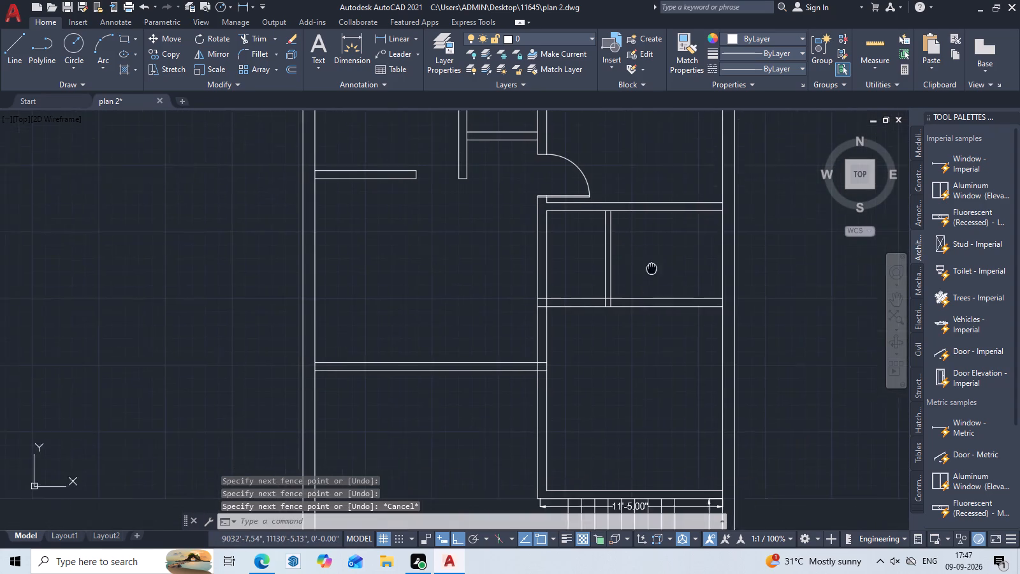
{"action": "middle_click_drag", "start_coordinate": [655, 261], "coordinate": [655, 260]}
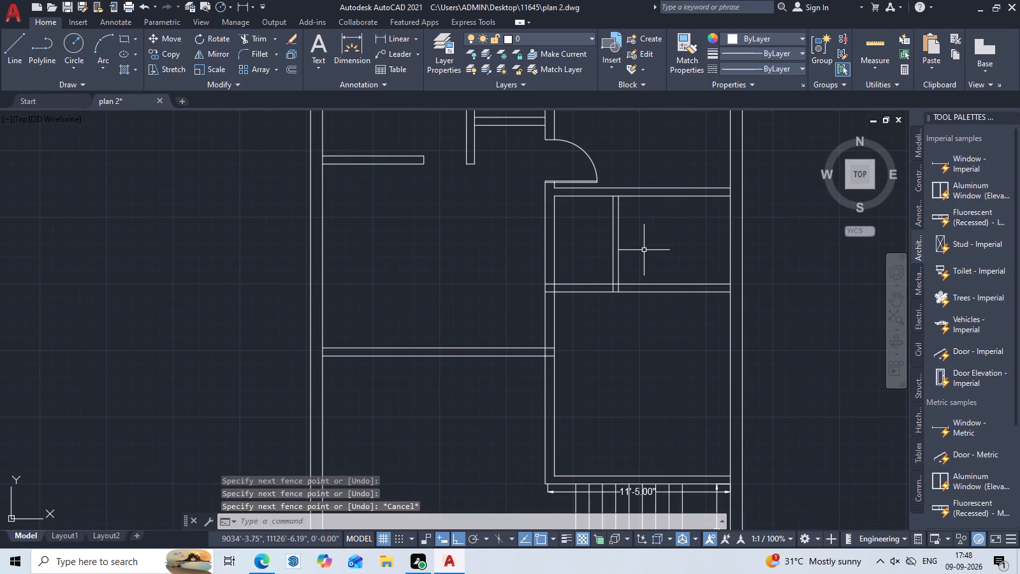
{"action": "middle_click_drag", "start_coordinate": [646, 250], "coordinate": [623, 314]}
{"action": "scroll", "coordinate": [614, 300], "scroll_direction": "up", "scroll_amount": 2}
{"action": "middle_click_drag", "start_coordinate": [613, 304], "coordinate": [592, 349]}
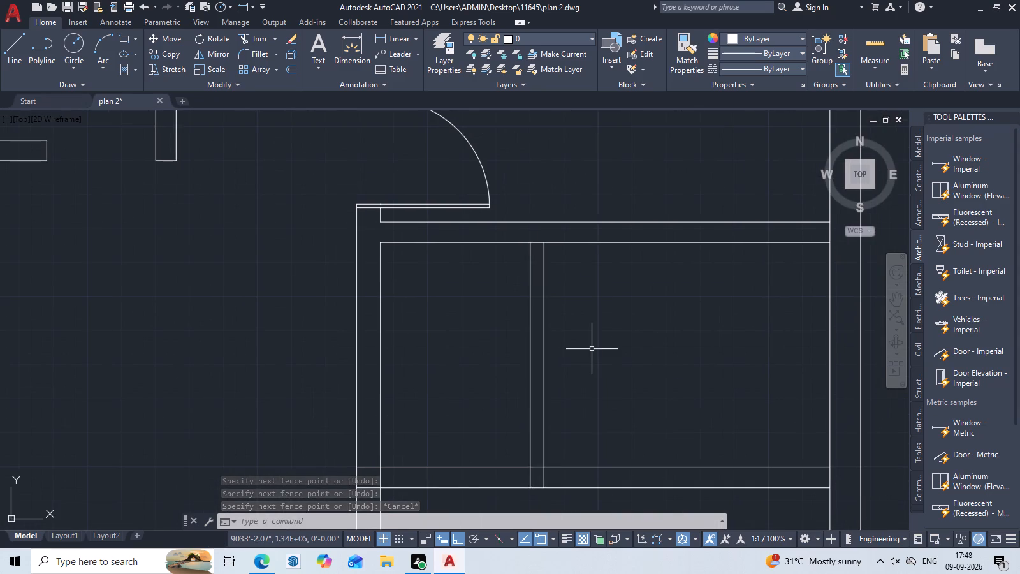
{"action": "type", "text": "L"}
{"action": "key", "text": "space"}
{"action": "scroll", "coordinate": [572, 284], "scroll_direction": "up", "scroll_amount": 2}
{"action": "double_click", "coordinate": [465, 240]}
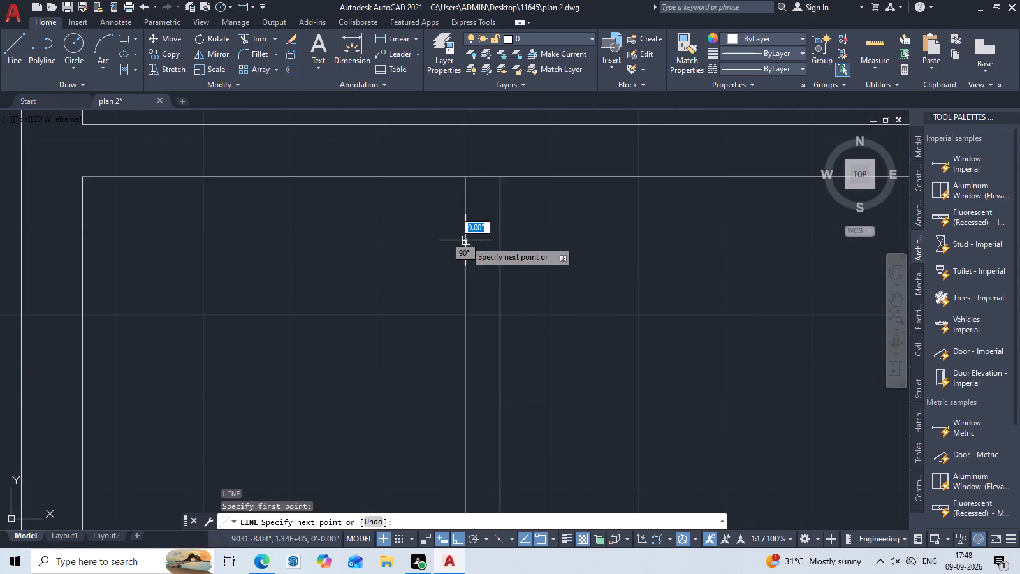
{"action": "left_click", "coordinate": [500, 242]}
{"action": "right_click", "coordinate": [500, 242]}
{"action": "key", "text": "Escape"}
{"action": "key", "text": "Escape"}
{"action": "key", "text": "Escape"}
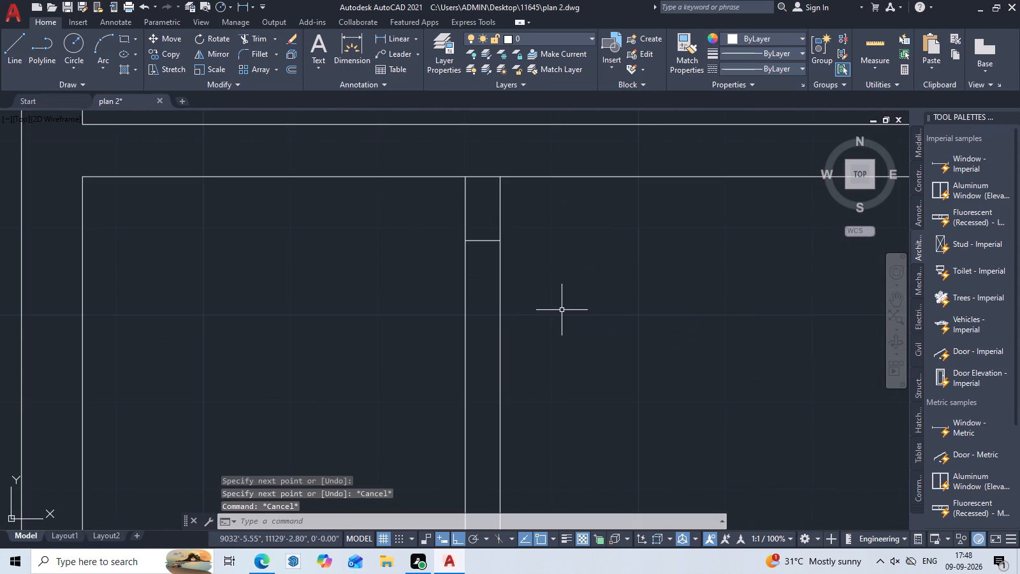
Offset the jamb line in the narrow vertical partition 2'4" downward to mark the other side of the door opening.
{"action": "type", "text": "O 2'4\""}
{"action": "key", "text": "space"}
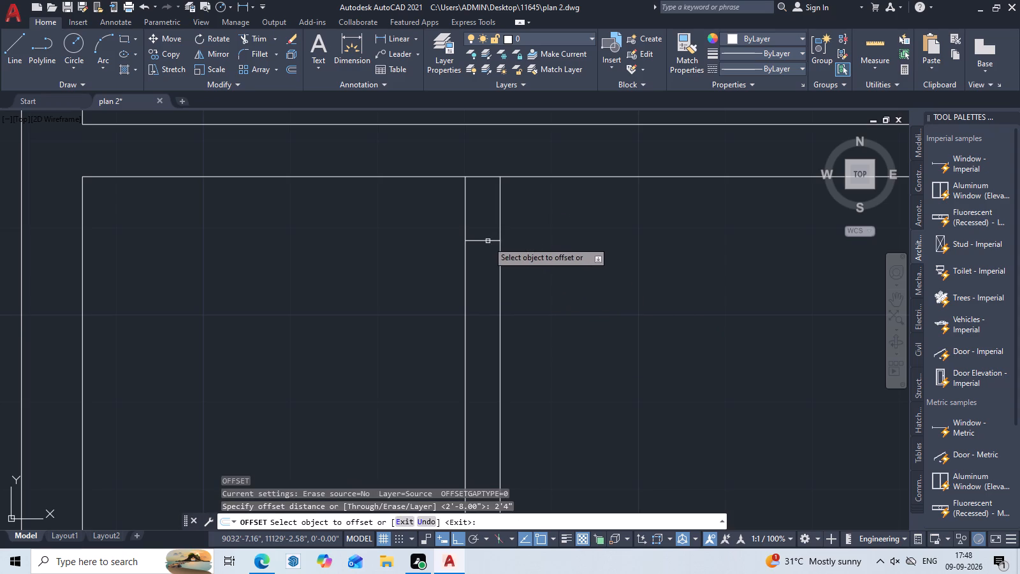
{"action": "double_click", "coordinate": [488, 241]}
{"action": "left_click", "coordinate": [483, 378]}
{"action": "scroll", "coordinate": [493, 381], "scroll_direction": "down", "scroll_amount": 2}
{"action": "middle_click_drag", "start_coordinate": [632, 378], "coordinate": [684, 365]}
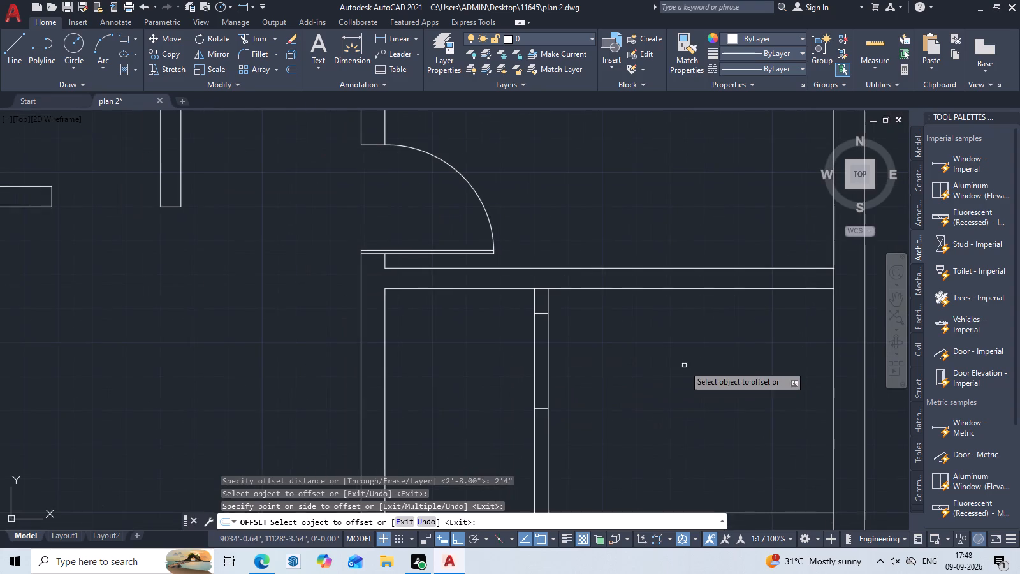
{"action": "key", "text": "Escape"}
Draw a 2'4" horizontal door leaf line into the room to the right, from the upper jamb line's right end.
{"action": "type", "text": "L"}
{"action": "key", "text": "space"}
{"action": "scroll", "coordinate": [578, 311], "scroll_direction": "up", "scroll_amount": 2}
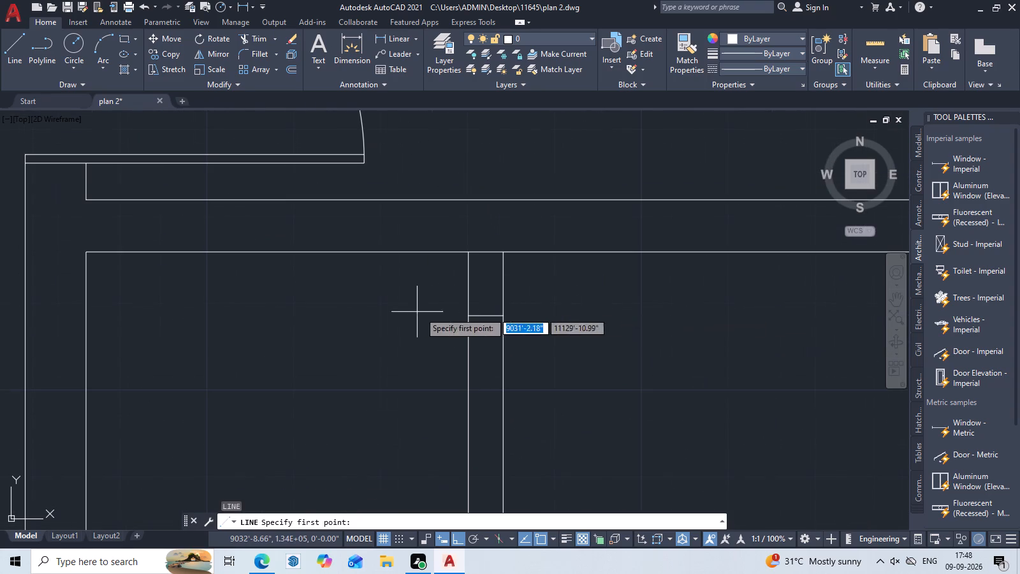
{"action": "left_click", "coordinate": [504, 314]}
{"action": "type", "text": "2'4"}
{"action": "key", "text": "apostrophe"}
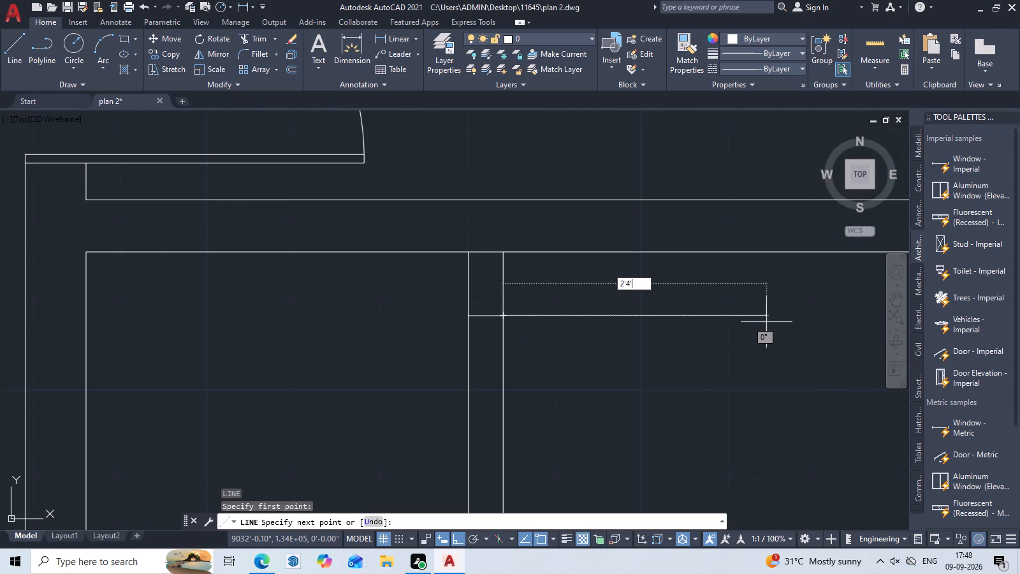
{"action": "key", "text": "BackSpace"}
{"action": "type", "text": "\""}
{"action": "key", "text": "space"}
{"action": "key", "text": "Escape"}
{"action": "scroll", "coordinate": [743, 367], "scroll_direction": "down", "scroll_amount": 2}
{"action": "middle_click_drag", "start_coordinate": [807, 386], "coordinate": [849, 386]}
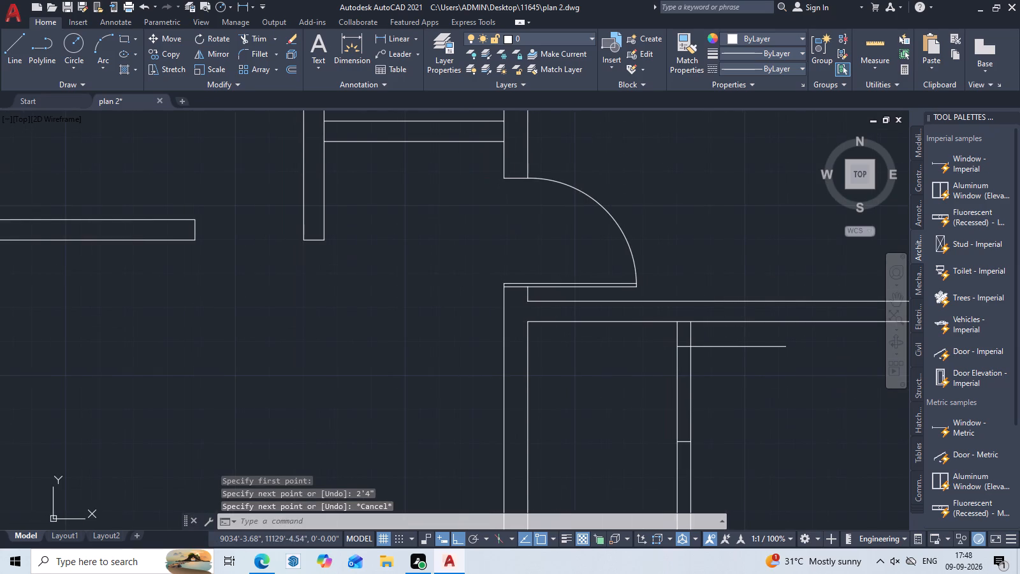
Offset the door leaf line and the upper jamb line 1" downward to give the leaf its thickness.
{"action": "type", "text": "O 1"}
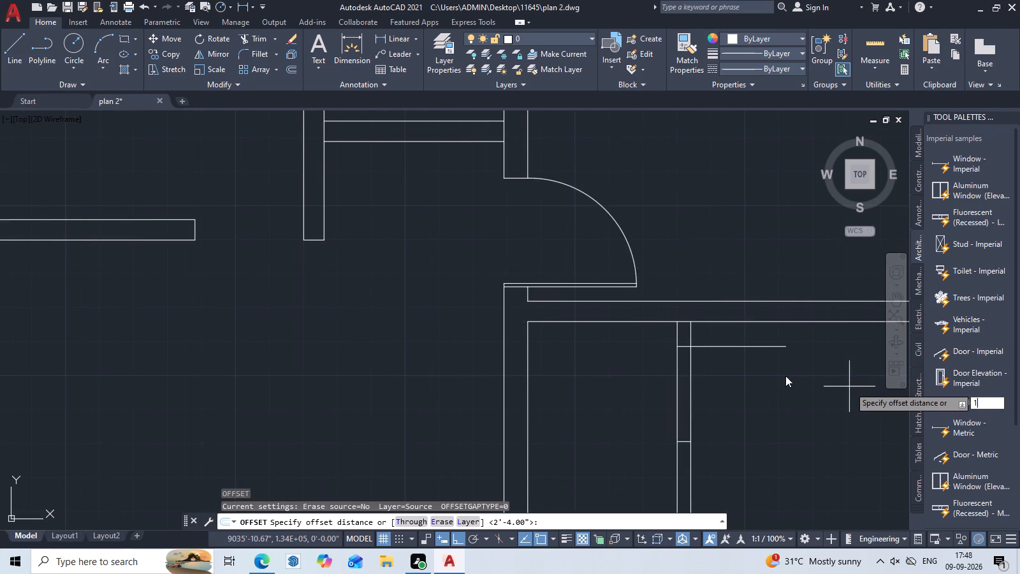
{"action": "key", "text": "space"}
{"action": "left_click", "coordinate": [753, 348]}
{"action": "left_click", "coordinate": [755, 372]}
{"action": "scroll", "coordinate": [662, 344], "scroll_direction": "up", "scroll_amount": 1}
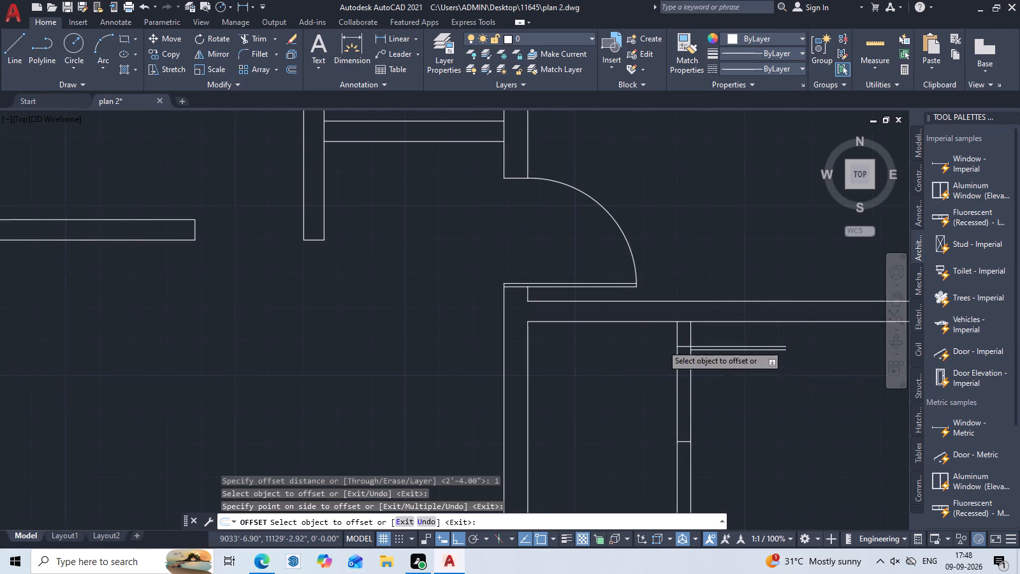
{"action": "scroll", "coordinate": [662, 344], "scroll_direction": "up", "scroll_amount": 1}
{"action": "left_click", "coordinate": [716, 352]}
{"action": "double_click", "coordinate": [716, 375]}
{"action": "scroll", "coordinate": [743, 383], "scroll_direction": "down", "scroll_amount": 2}
{"action": "middle_click_drag", "start_coordinate": [796, 406], "coordinate": [625, 309]}
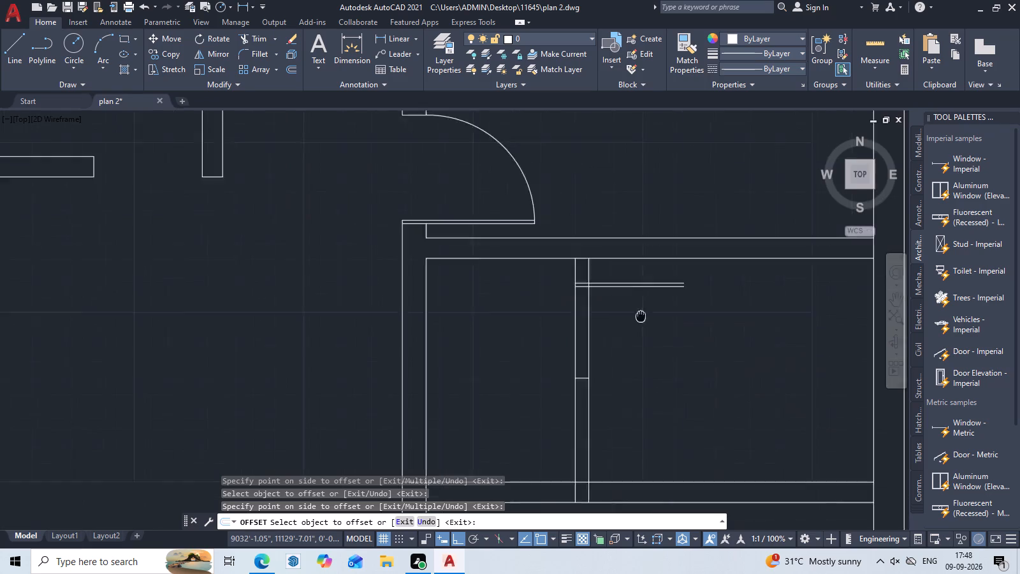
{"action": "middle_click_drag", "start_coordinate": [625, 309], "coordinate": [571, 283]}
{"action": "type", "text": "A"}
{"action": "key", "text": "space"}
{"action": "scroll", "coordinate": [611, 279], "scroll_direction": "up", "scroll_amount": 2}
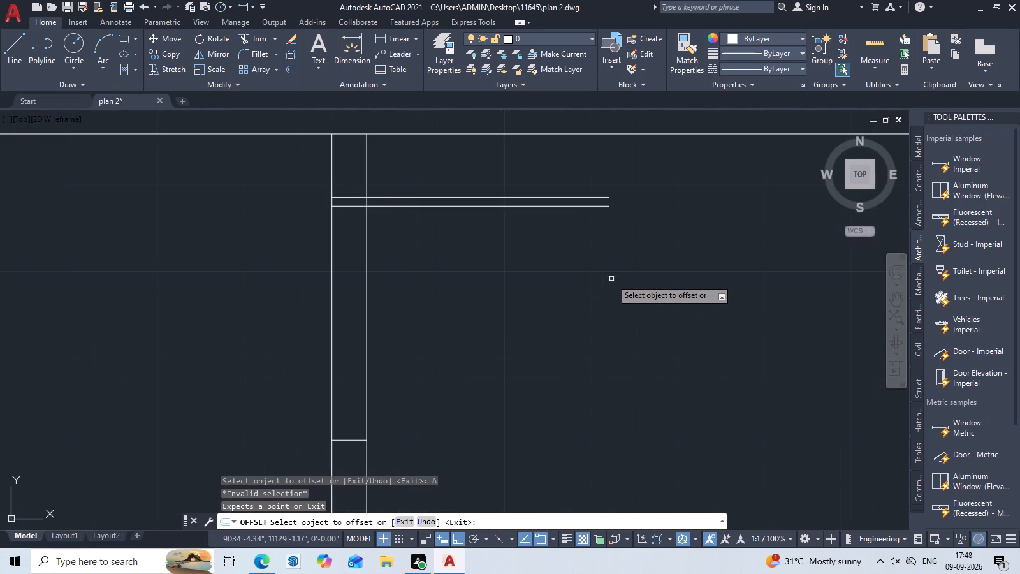
{"action": "key", "text": "Escape"}
Draw the door swing arc from the leaf's free end to the lower jamb line's right end.
{"action": "type", "text": "A"}
{"action": "key", "text": "space"}
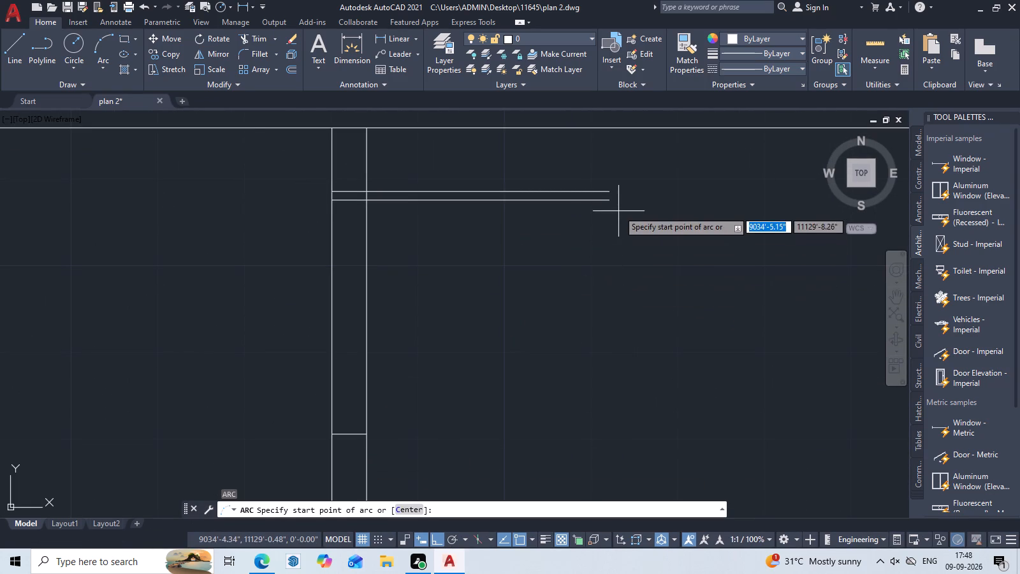
{"action": "scroll", "coordinate": [616, 190], "scroll_direction": "up", "scroll_amount": 2}
{"action": "left_click", "coordinate": [598, 195]}
{"action": "left_click", "coordinate": [595, 217]}
{"action": "scroll", "coordinate": [574, 244], "scroll_direction": "down", "scroll_amount": 3}
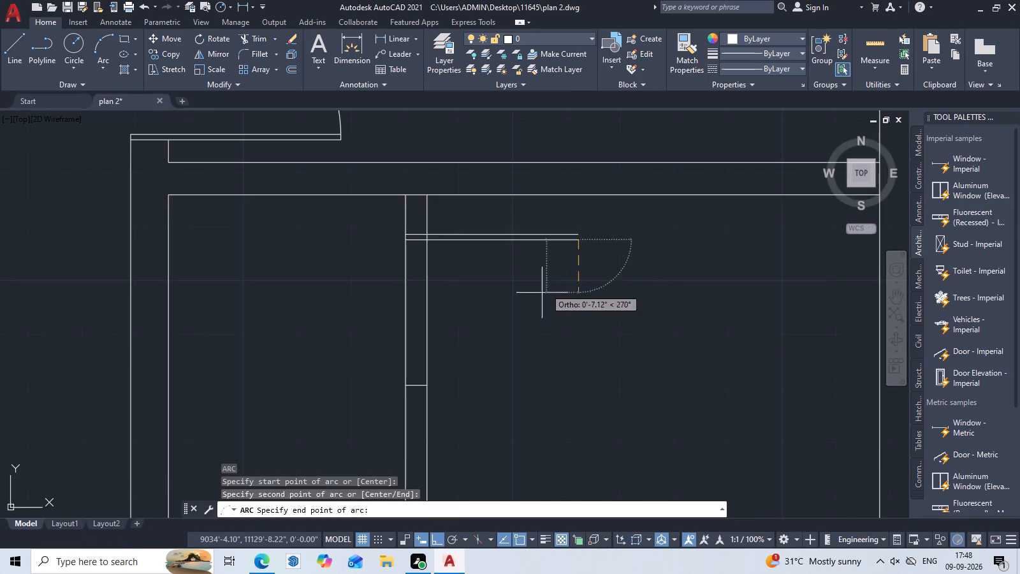
{"action": "middle_click_drag", "start_coordinate": [531, 307], "coordinate": [614, 240]}
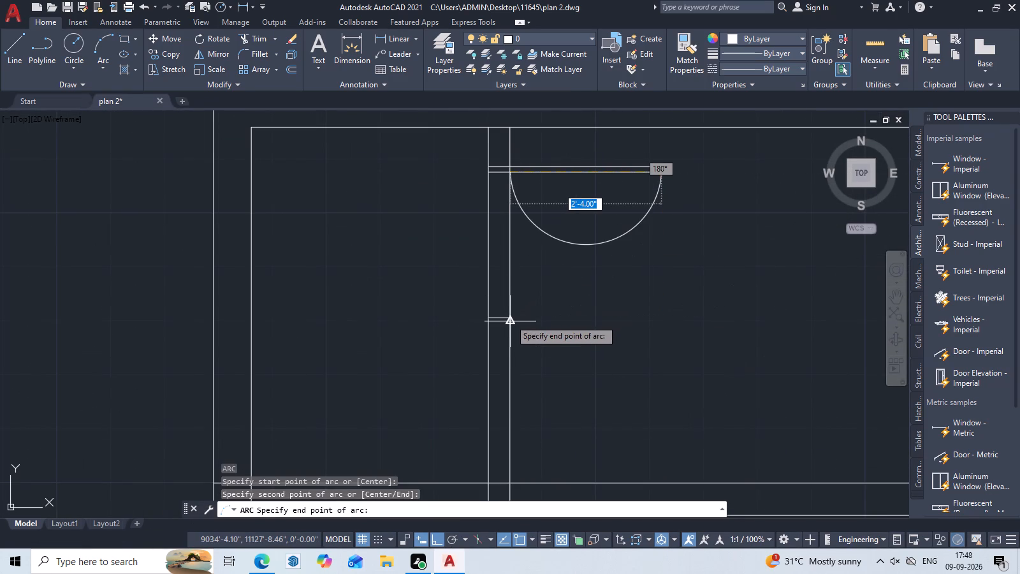
{"action": "left_click", "coordinate": [510, 314]}
{"action": "middle_click_drag", "start_coordinate": [635, 311], "coordinate": [674, 336]}
{"action": "key", "text": "Escape"}
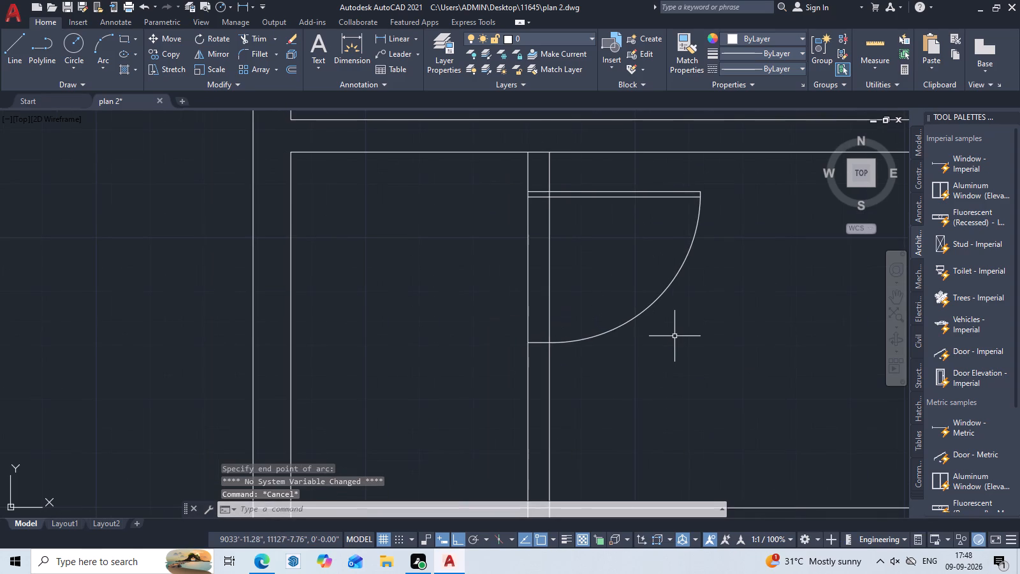
Trim the narrow partition's right line across the door opening and between the two door leaf lines.
{"action": "type", "text": "TR"}
{"action": "key", "text": "space"}
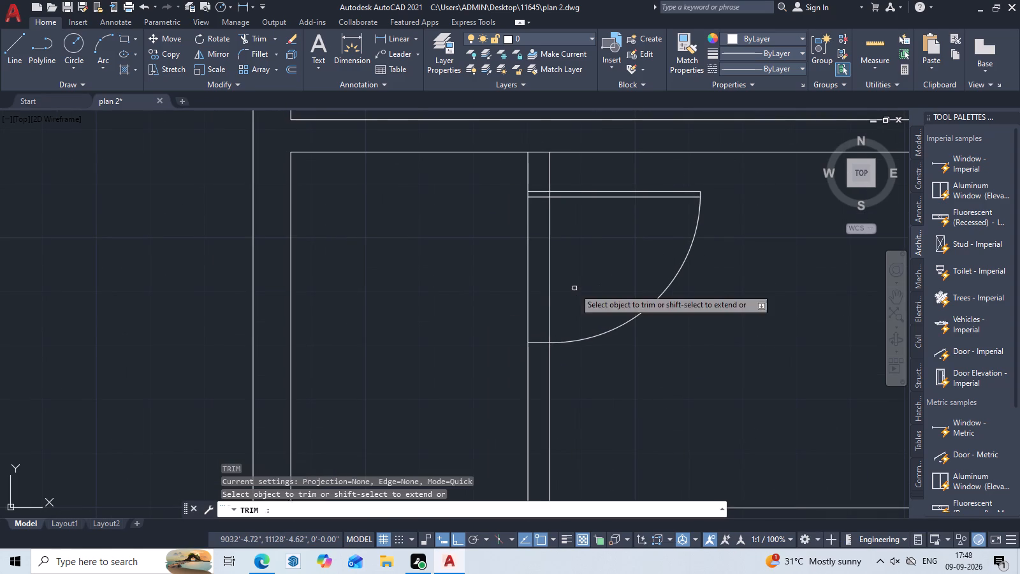
{"action": "left_click", "coordinate": [551, 261]}
{"action": "scroll", "coordinate": [551, 189], "scroll_direction": "up", "scroll_amount": 2}
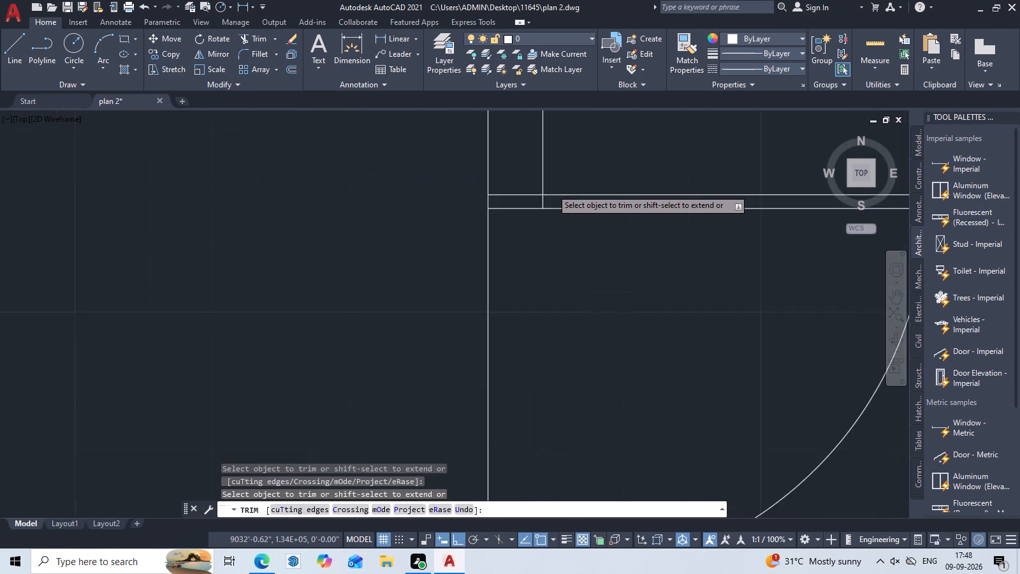
{"action": "scroll", "coordinate": [551, 189], "scroll_direction": "up", "scroll_amount": 1}
{"action": "left_click", "coordinate": [535, 209]}
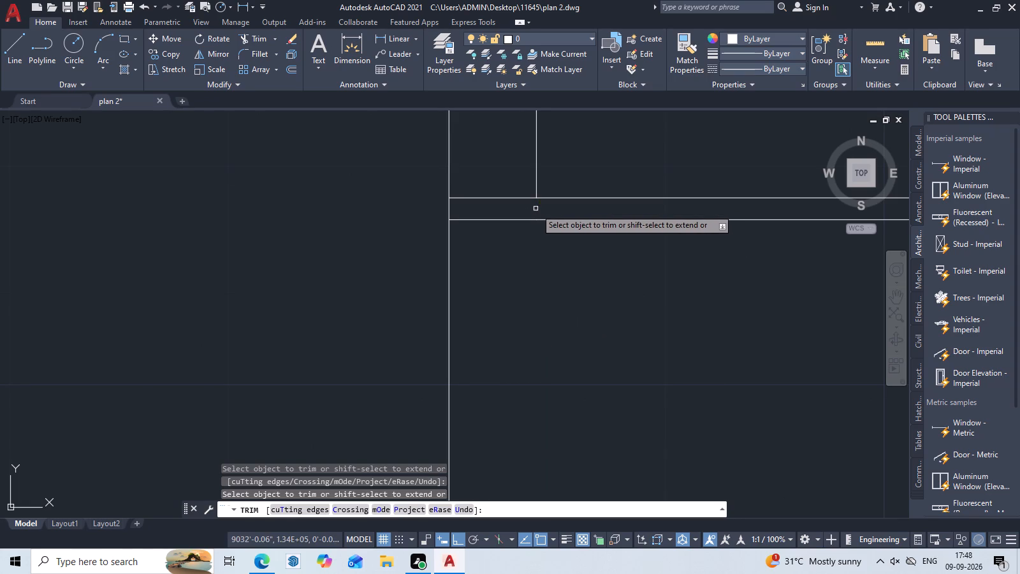
{"action": "scroll", "coordinate": [535, 209], "scroll_direction": "down", "scroll_amount": 5}
{"action": "middle_click_drag", "start_coordinate": [553, 291], "coordinate": [553, 336]}
{"action": "middle_click_drag", "start_coordinate": [603, 375], "coordinate": [649, 341]}
{"action": "scroll", "coordinate": [472, 174], "scroll_direction": "up", "scroll_amount": 2}
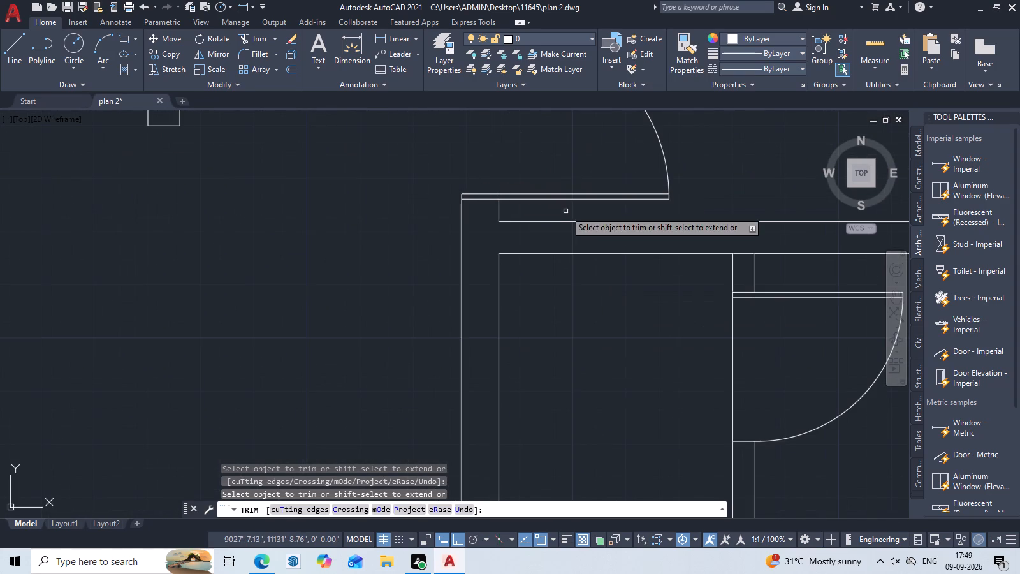
{"action": "scroll", "coordinate": [583, 274], "scroll_direction": "down", "scroll_amount": 3}
{"action": "middle_click_drag", "start_coordinate": [676, 376], "coordinate": [684, 300]}
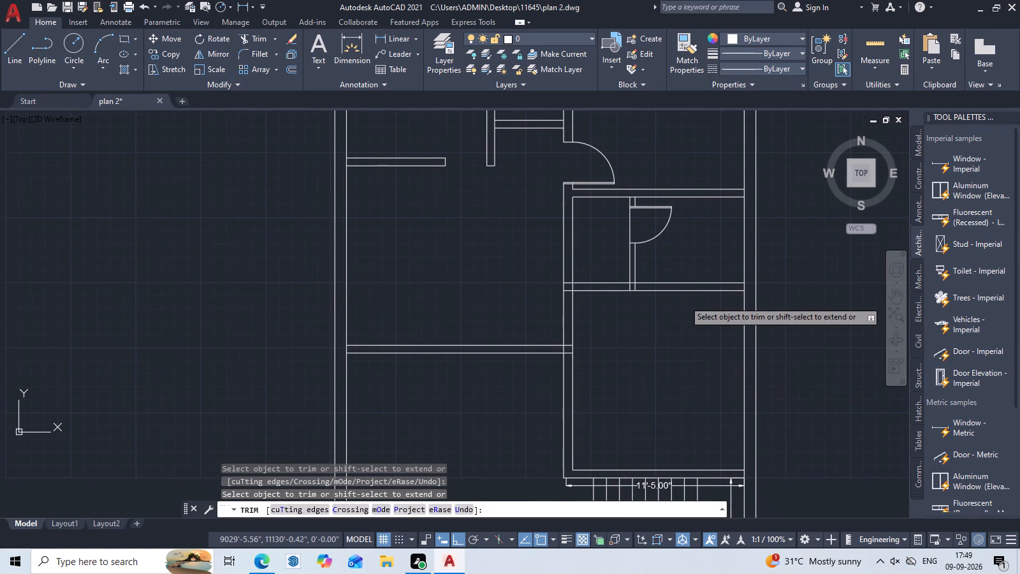
{"action": "scroll", "coordinate": [697, 323], "scroll_direction": "down", "scroll_amount": 1}
{"action": "middle_click_drag", "start_coordinate": [683, 346], "coordinate": [674, 303]}
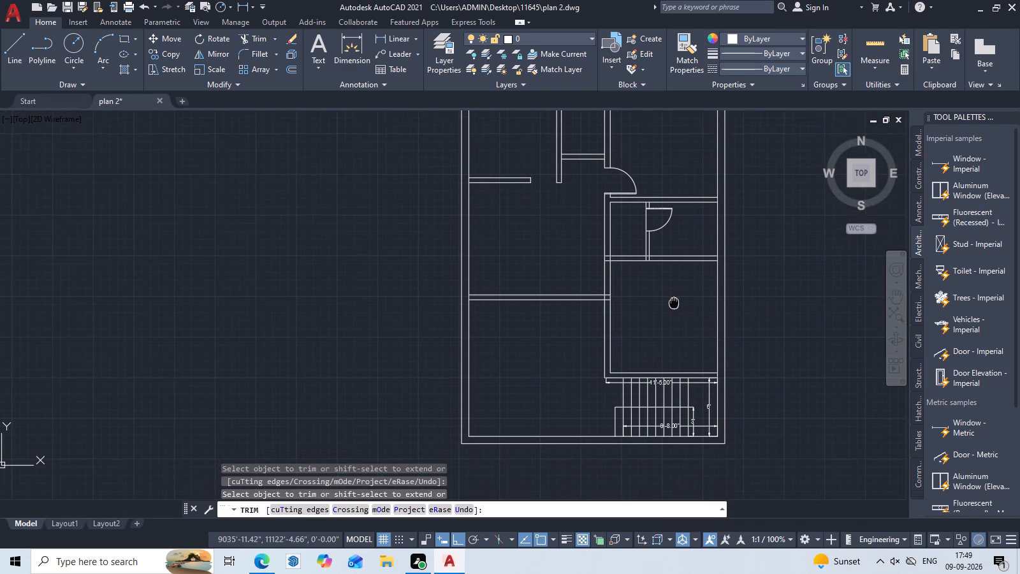
{"action": "middle_click_drag", "start_coordinate": [674, 303], "coordinate": [670, 290]}
{"action": "key", "text": "Escape"}
Quick-measure the horizontal partition below the narrow room and the clear width beside the central vertical partition.
{"action": "scroll", "coordinate": [583, 274], "scroll_direction": "up", "scroll_amount": 2}
{"action": "middle_click_drag", "start_coordinate": [748, 283], "coordinate": [588, 318]}
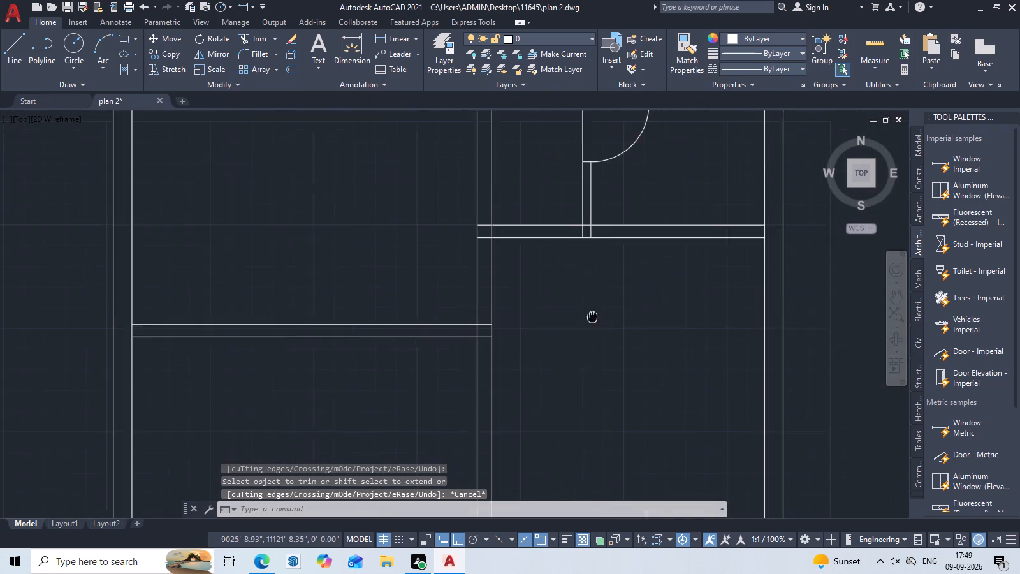
{"action": "left_click", "coordinate": [861, 43]}
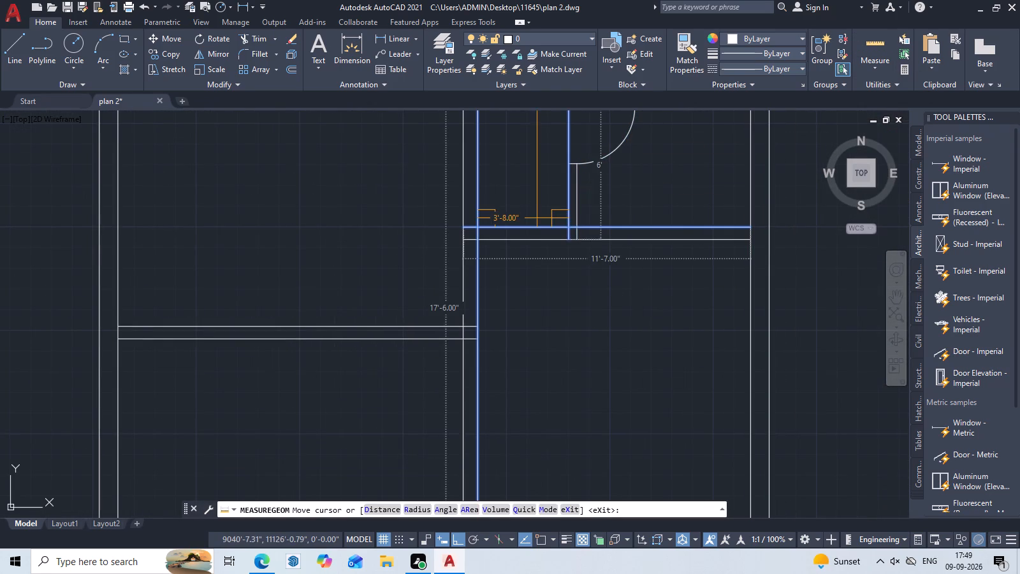
{"action": "scroll", "coordinate": [530, 235], "scroll_direction": "up", "scroll_amount": 3}
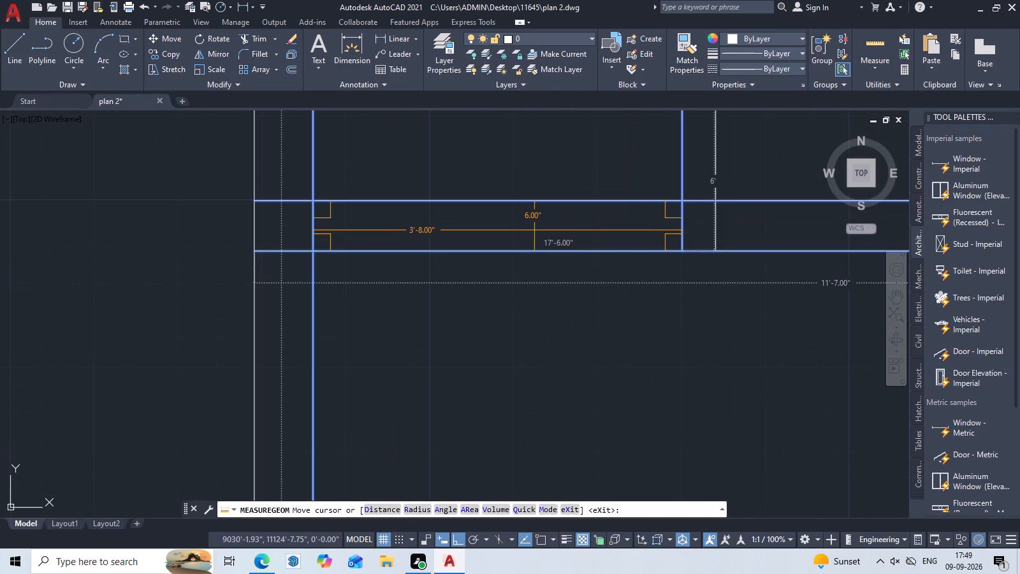
{"action": "key", "text": "Escape"}
Draw a 6" jamb line across the horizontal partition below the narrow room, just right of the central vertical partition.
{"action": "middle_click_drag", "start_coordinate": [512, 238], "coordinate": [565, 242]}
{"action": "scroll", "coordinate": [477, 244], "scroll_direction": "down", "scroll_amount": 2}
{"action": "middle_click_drag", "start_coordinate": [497, 282], "coordinate": [520, 333]}
{"action": "scroll", "coordinate": [515, 291], "scroll_direction": "down", "scroll_amount": 1}
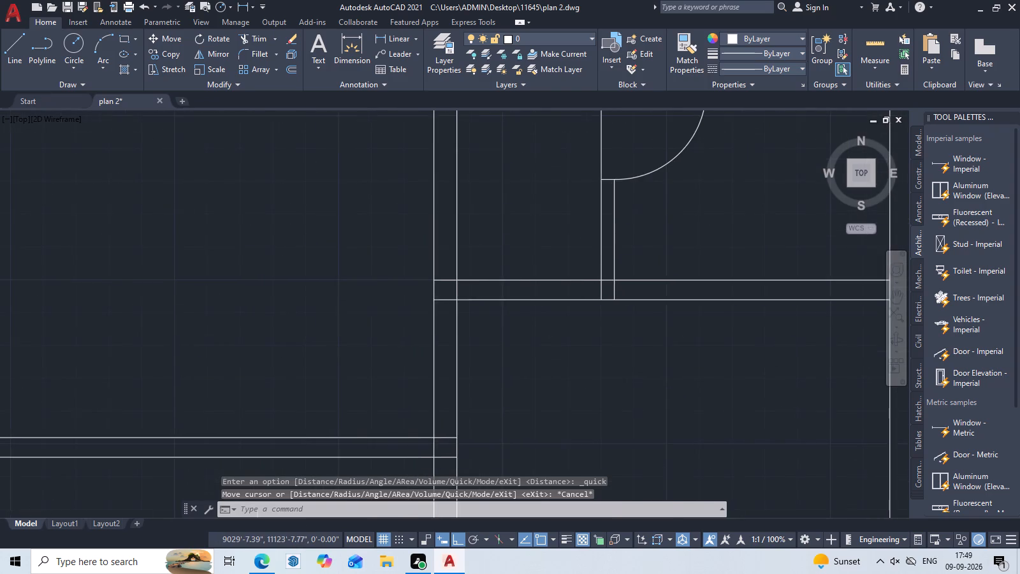
{"action": "scroll", "coordinate": [515, 291], "scroll_direction": "down", "scroll_amount": 1}
{"action": "middle_click_drag", "start_coordinate": [519, 302], "coordinate": [534, 334]}
{"action": "scroll", "coordinate": [527, 328], "scroll_direction": "up", "scroll_amount": 2}
{"action": "middle_click_drag", "start_coordinate": [527, 341], "coordinate": [583, 339]}
{"action": "scroll", "coordinate": [562, 339], "scroll_direction": "up", "scroll_amount": 1}
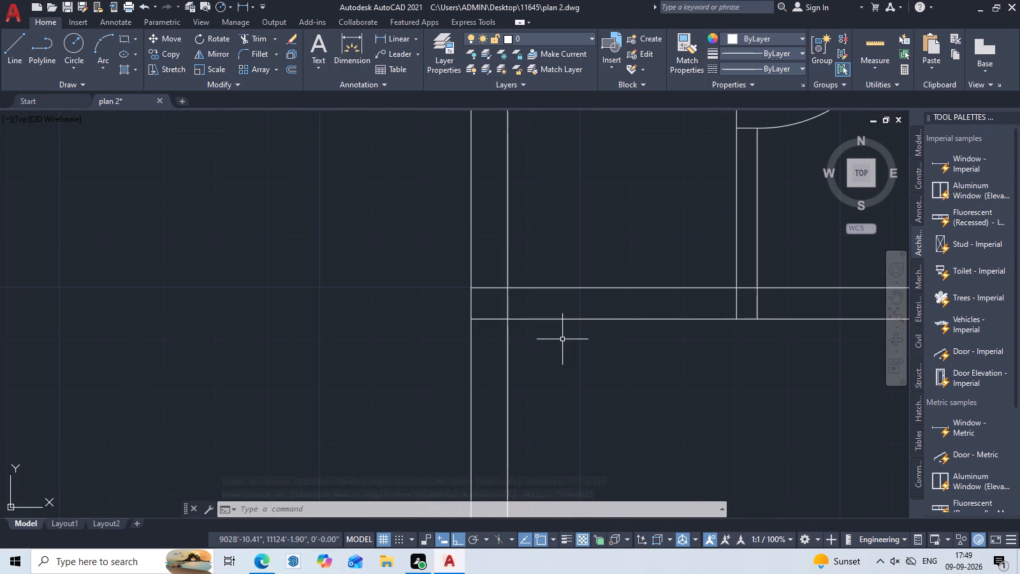
{"action": "type", "text": "L"}
{"action": "key", "text": "space"}
{"action": "middle_click_drag", "start_coordinate": [580, 355], "coordinate": [606, 381]}
{"action": "scroll", "coordinate": [602, 370], "scroll_direction": "up", "scroll_amount": 2}
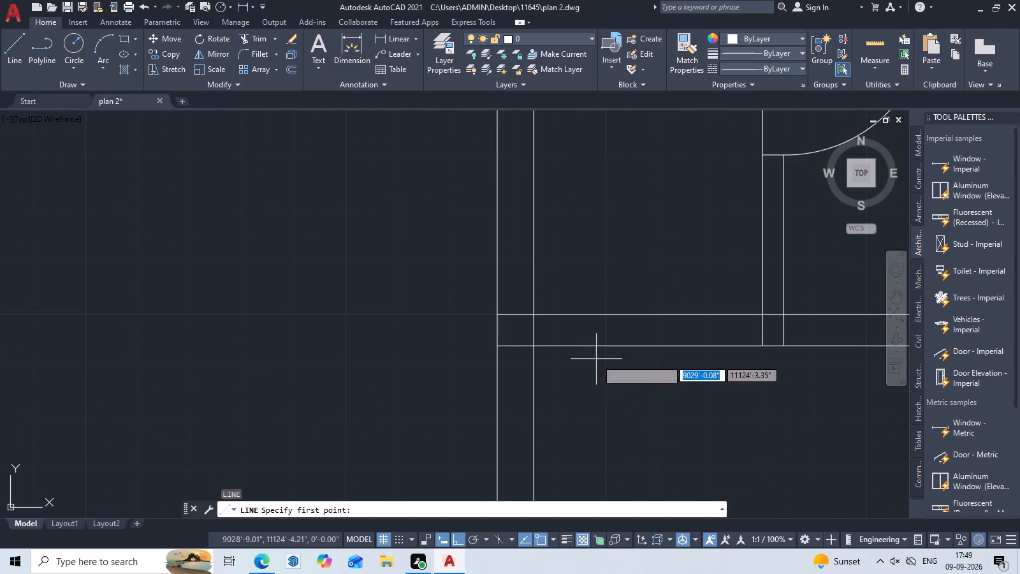
{"action": "scroll", "coordinate": [555, 356], "scroll_direction": "up", "scroll_amount": 2}
{"action": "double_click", "coordinate": [534, 332]}
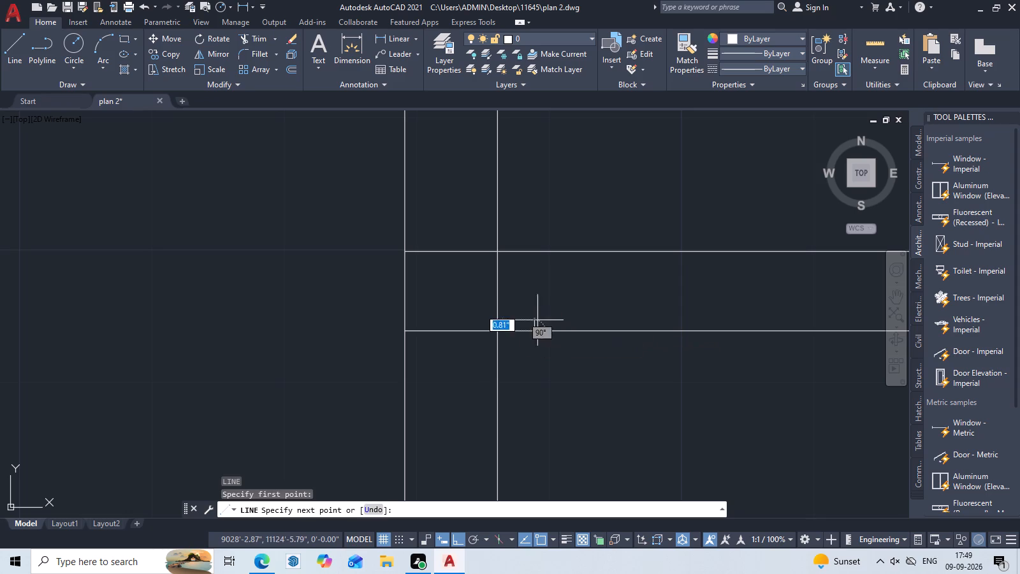
{"action": "left_click", "coordinate": [536, 255]}
{"action": "key", "text": "Escape"}
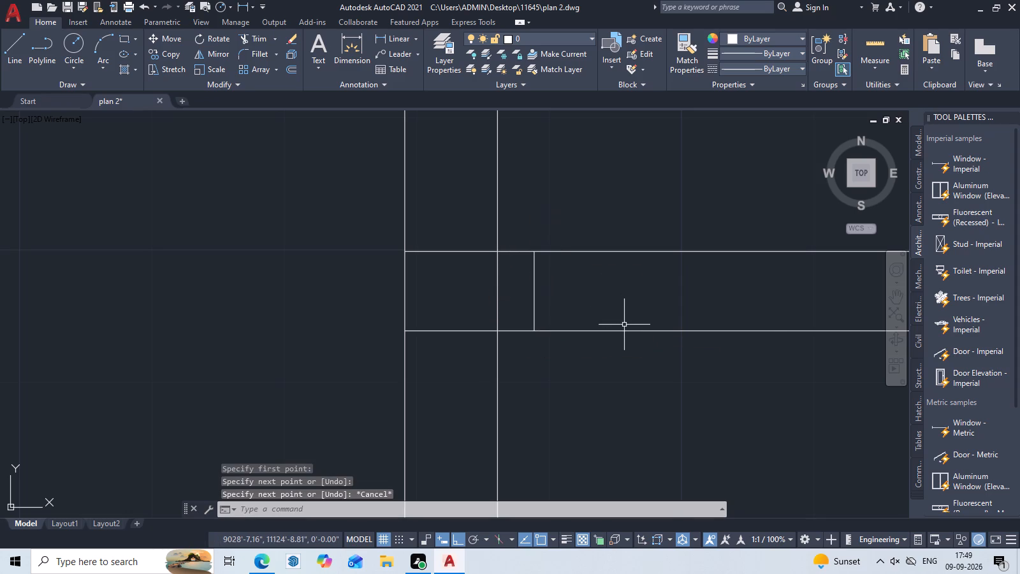
Offset the new jamb line 2'8" to the right along the horizontal partition to mark the door opening.
{"action": "type", "text": "O 2'8\""}
{"action": "key", "text": "space"}
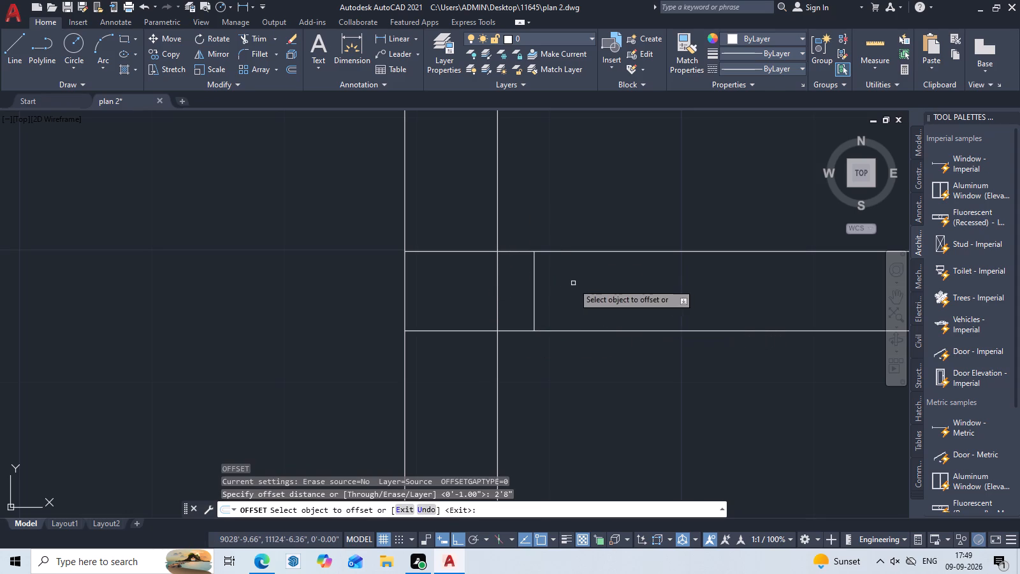
{"action": "left_click", "coordinate": [533, 296]}
{"action": "scroll", "coordinate": [689, 294], "scroll_direction": "down", "scroll_amount": 2}
{"action": "middle_click_drag", "start_coordinate": [694, 296], "coordinate": [572, 292]}
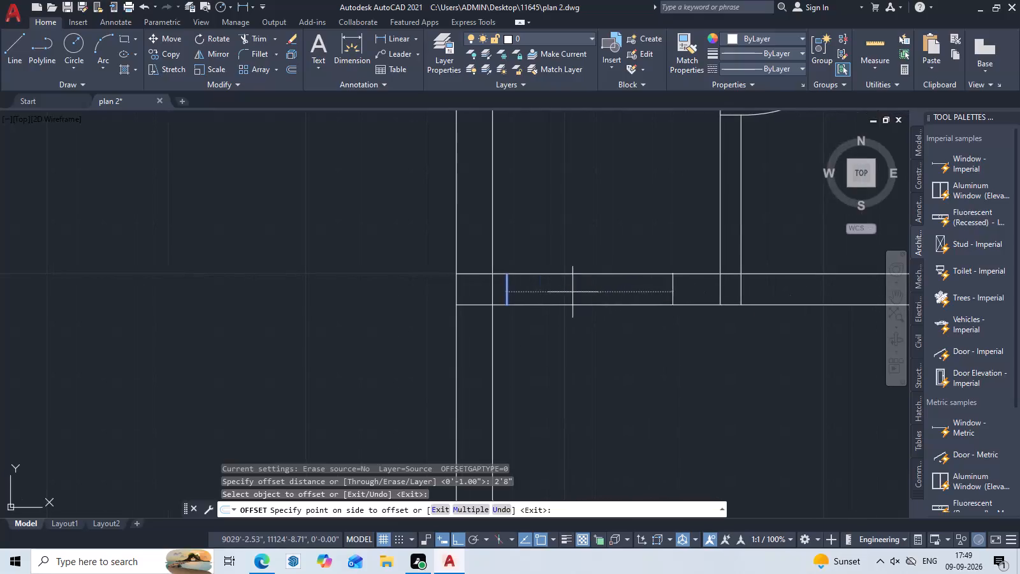
{"action": "left_click", "coordinate": [629, 296]}
{"action": "key", "text": "Escape"}
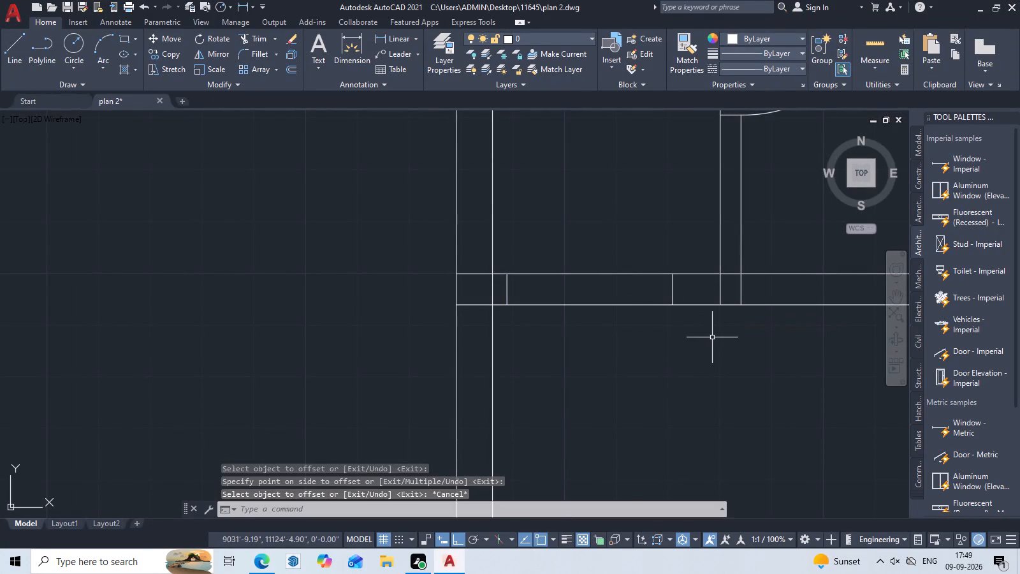
Draw a 2'8" door leaf line straight down from the lower end of the left jamb line beside the central vertical partition.
{"action": "type", "text": "L"}
{"action": "key", "text": "space"}
{"action": "scroll", "coordinate": [565, 325], "scroll_direction": "up", "scroll_amount": 1}
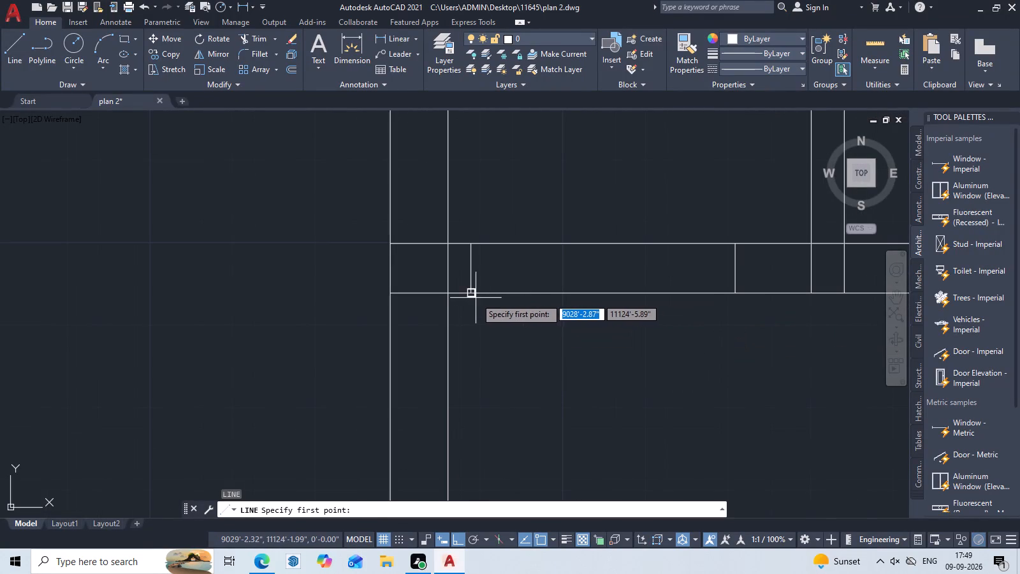
{"action": "double_click", "coordinate": [470, 295]}
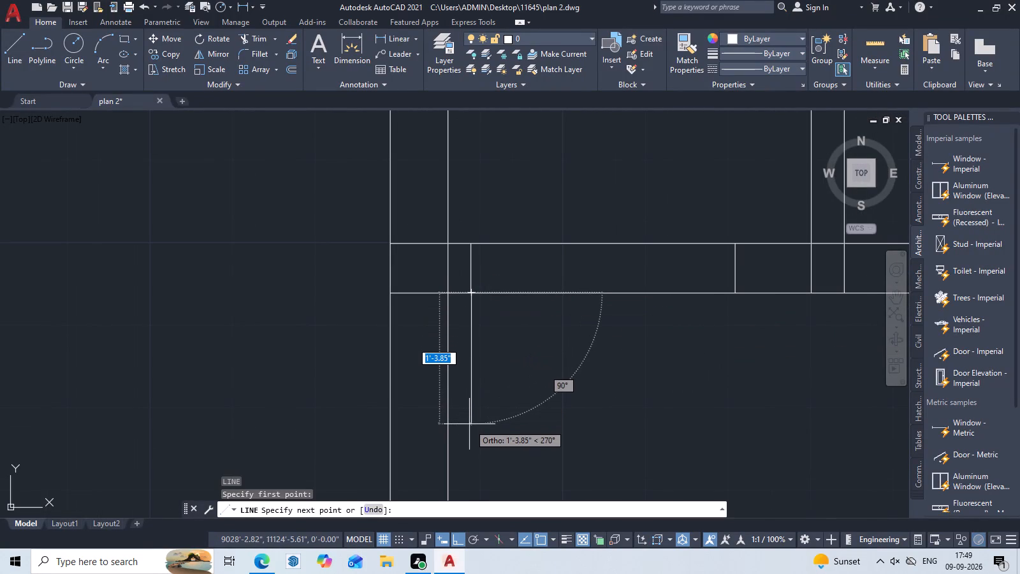
{"action": "key", "text": "2"}
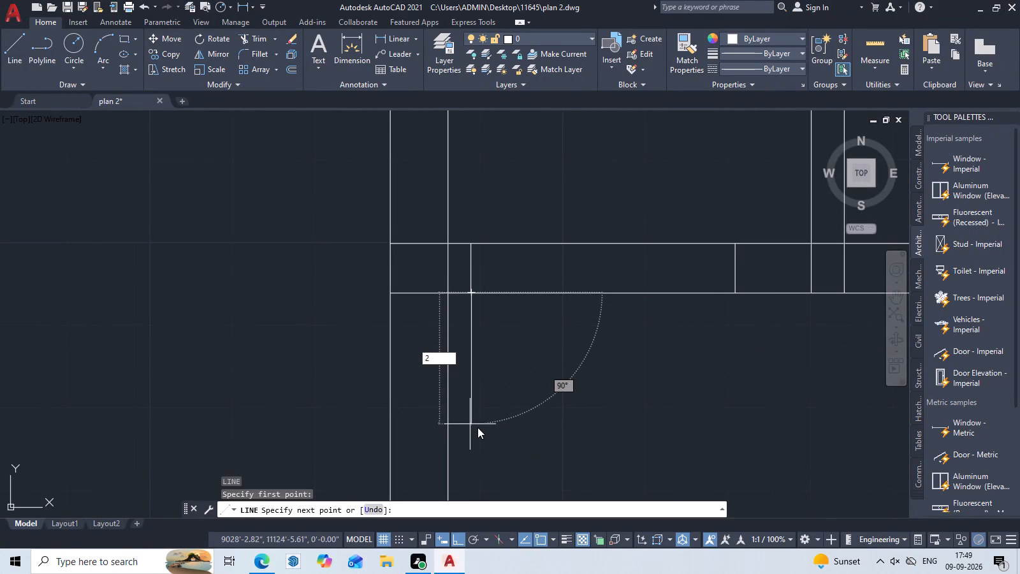
{"action": "key", "text": "apostrophe"}
{"action": "key", "text": "8"}
{"action": "key", "text": "shift+quotedbl"}
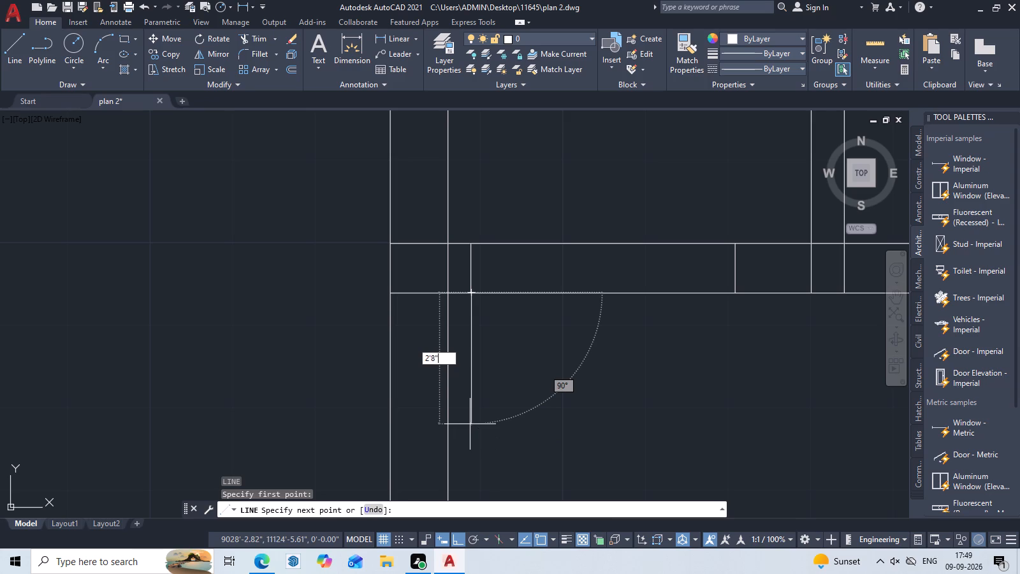
{"action": "key", "text": "Return"}
{"action": "key", "text": "Escape"}
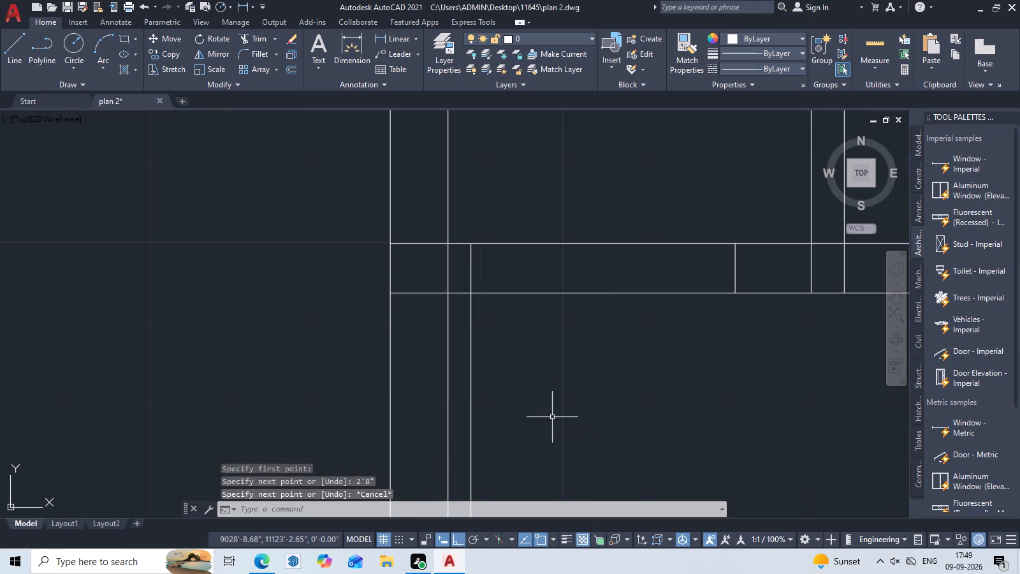
Offset the door leaf line and the left jamb line 1" to the right to give the leaf its thickness.
{"action": "type", "text": "O 1"}
{"action": "key", "text": "space"}
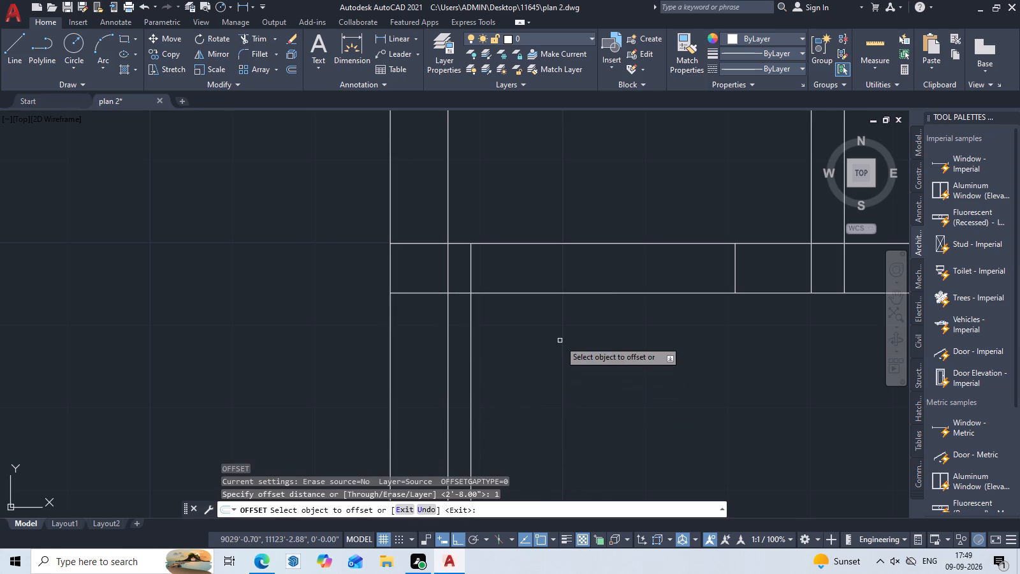
{"action": "middle_click_drag", "start_coordinate": [569, 293], "coordinate": [581, 205]}
{"action": "left_click", "coordinate": [483, 307]}
{"action": "double_click", "coordinate": [528, 305]}
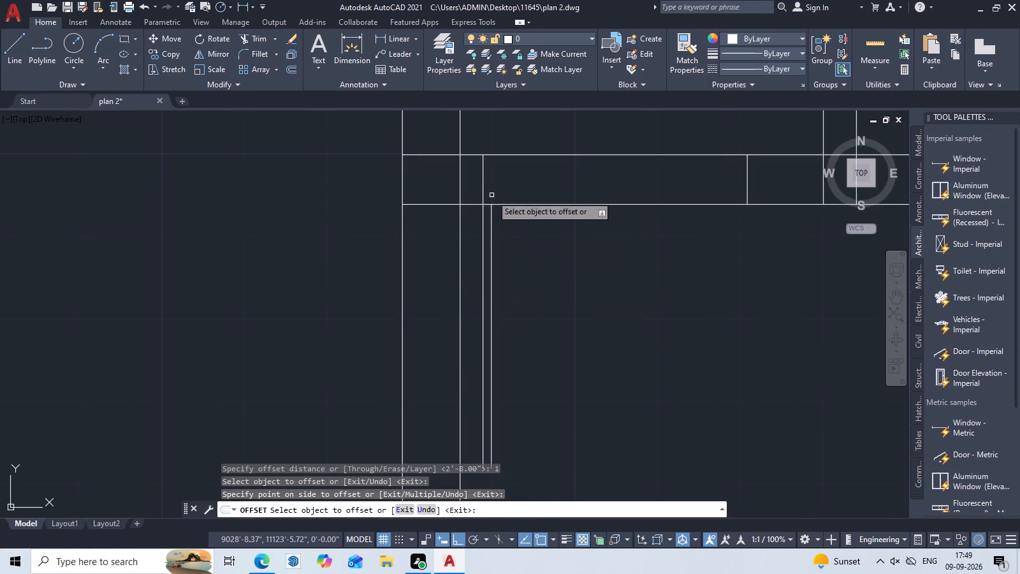
{"action": "left_click", "coordinate": [484, 182]}
{"action": "left_click", "coordinate": [507, 182]}
{"action": "key", "text": "Escape"}
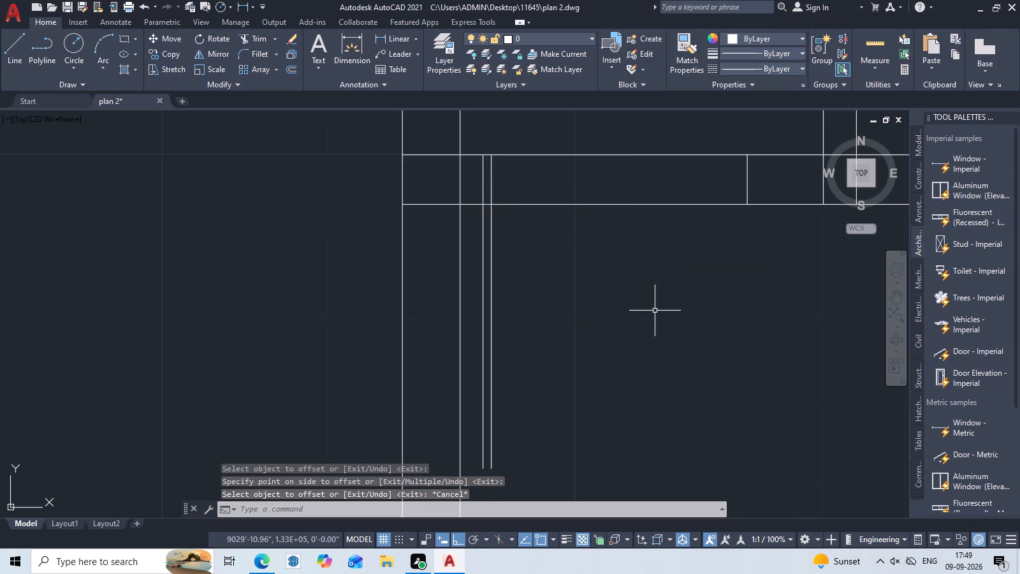
Draw the door swing as a three-point arc from the leaf's bottom corners to the lower end of the right jamb line.
{"action": "key", "text": "a"}
{"action": "key", "text": "space"}
{"action": "middle_click_drag", "start_coordinate": [548, 338], "coordinate": [553, 205]}
{"action": "scroll", "coordinate": [508, 313], "scroll_direction": "up", "scroll_amount": 3}
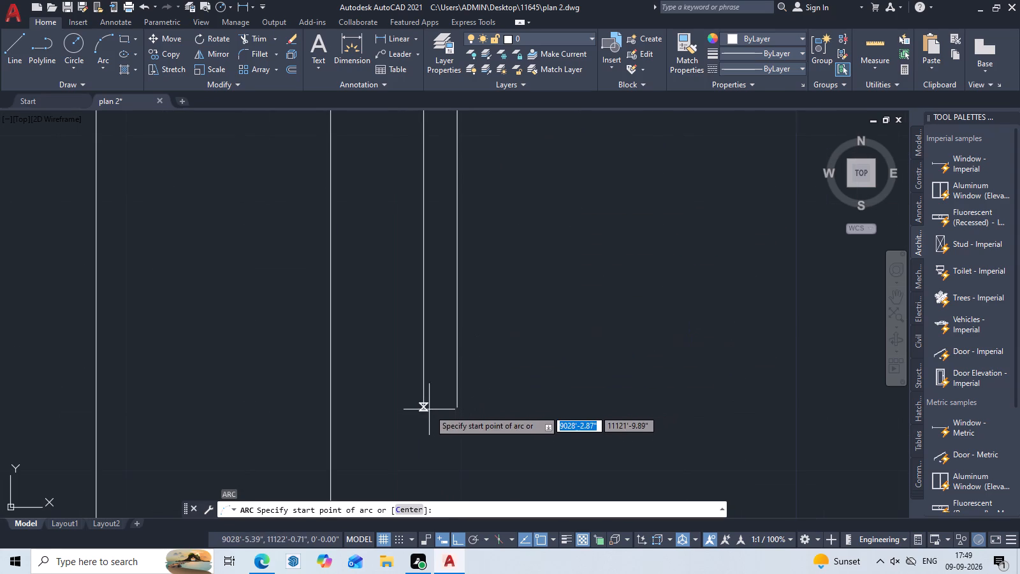
{"action": "left_click", "coordinate": [427, 408]}
{"action": "left_click", "coordinate": [457, 408]}
{"action": "scroll", "coordinate": [577, 346], "scroll_direction": "down", "scroll_amount": 3}
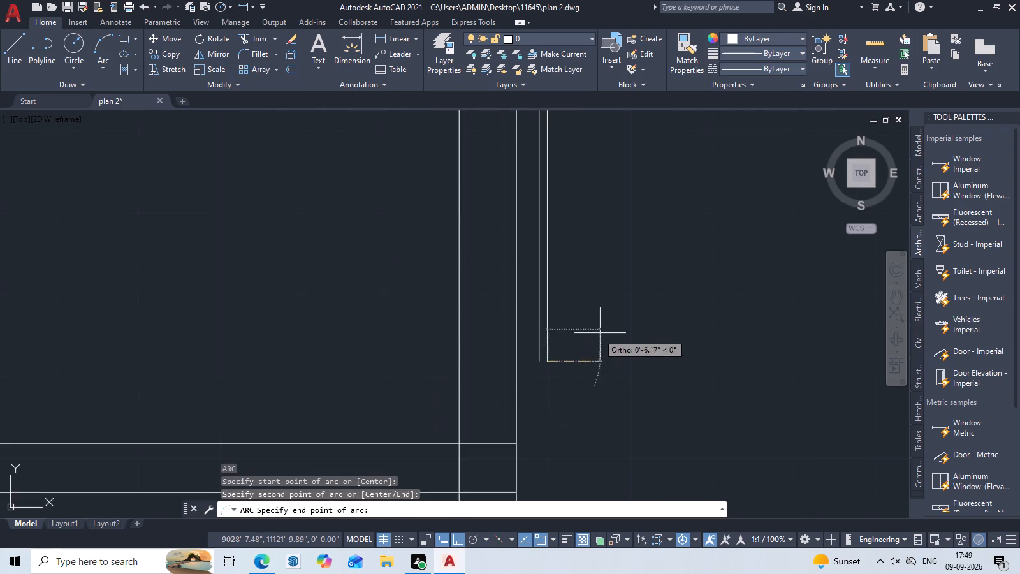
{"action": "middle_click_drag", "start_coordinate": [601, 332], "coordinate": [404, 407]}
{"action": "left_click", "coordinate": [608, 170]}
{"action": "middle_click_drag", "start_coordinate": [616, 260], "coordinate": [618, 269]}
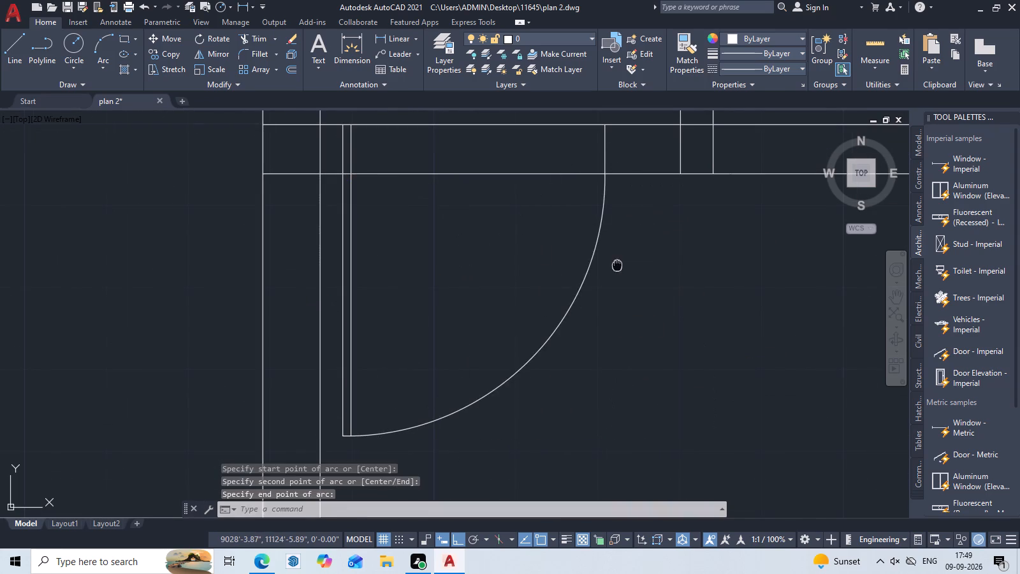
{"action": "middle_click_drag", "start_coordinate": [618, 269], "coordinate": [643, 330]}
{"action": "key", "text": "Escape"}
Trim the horizontal partition's lower line across the door opening and between the two door leaf lines.
{"action": "type", "text": "TR"}
{"action": "key", "text": "space"}
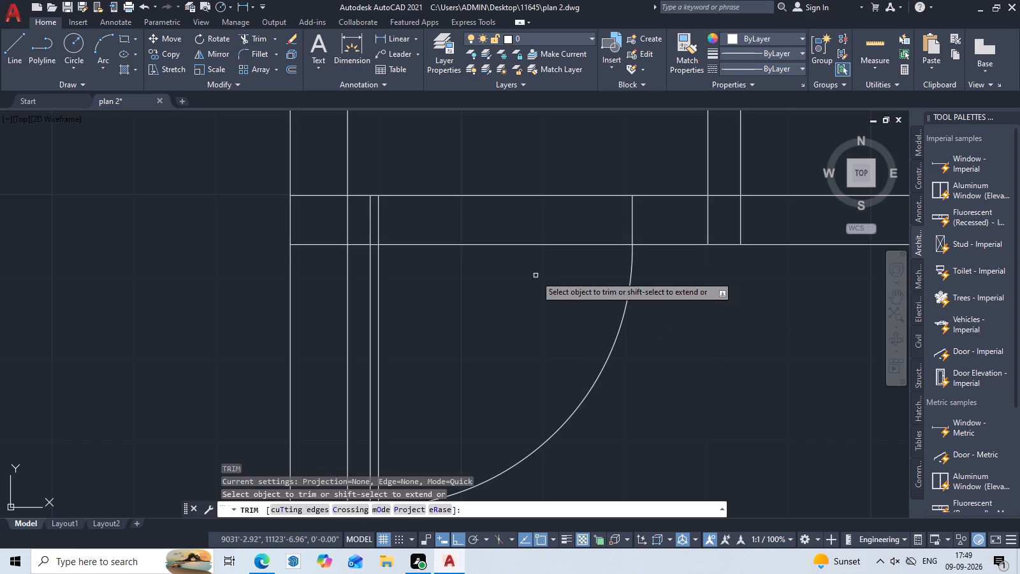
{"action": "left_click", "coordinate": [504, 245]}
{"action": "scroll", "coordinate": [379, 248], "scroll_direction": "up", "scroll_amount": 2}
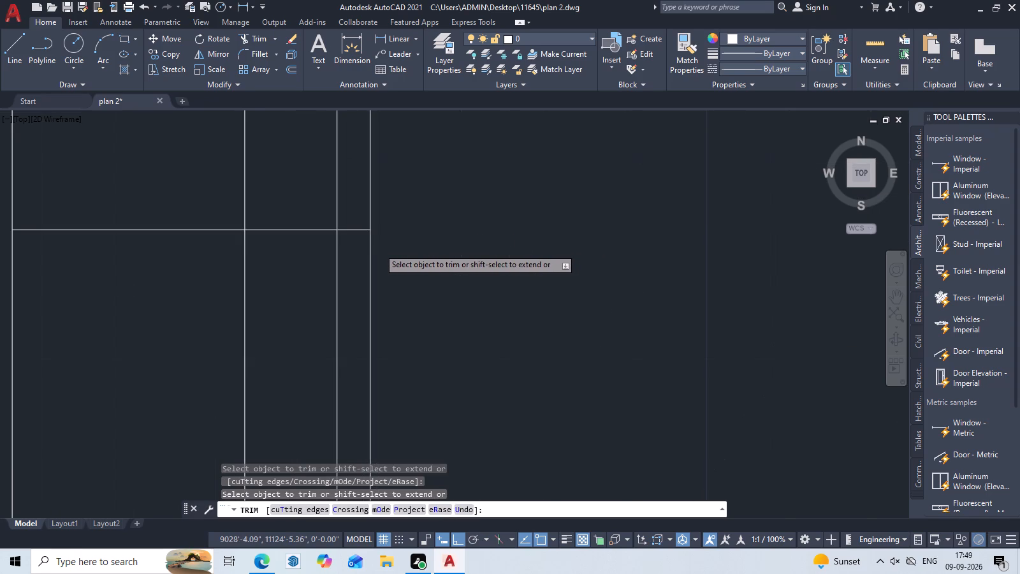
{"action": "scroll", "coordinate": [379, 248], "scroll_direction": "up", "scroll_amount": 1}
{"action": "double_click", "coordinate": [356, 230]}
{"action": "scroll", "coordinate": [356, 230], "scroll_direction": "down", "scroll_amount": 2}
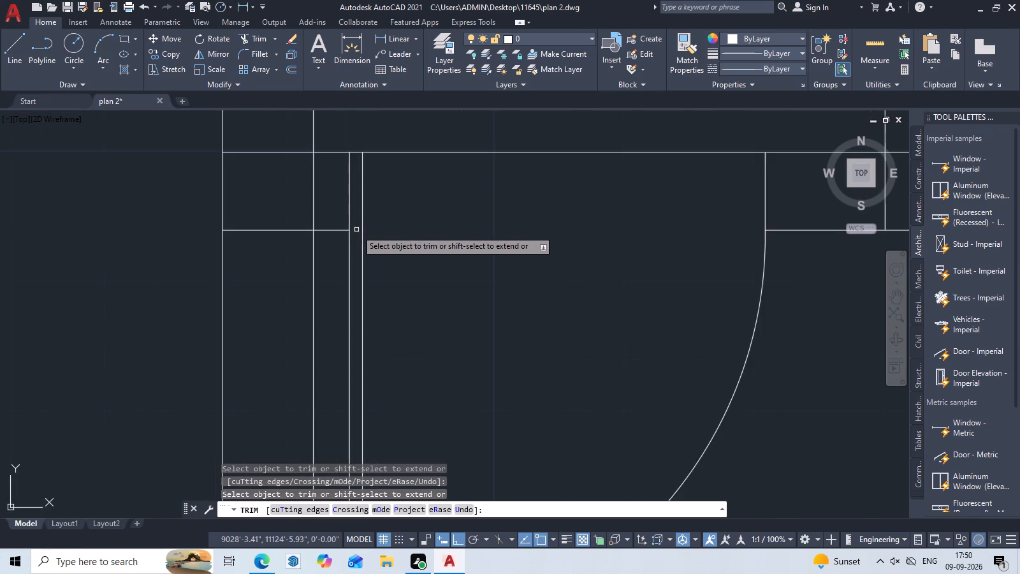
{"action": "scroll", "coordinate": [356, 230], "scroll_direction": "down", "scroll_amount": 2}
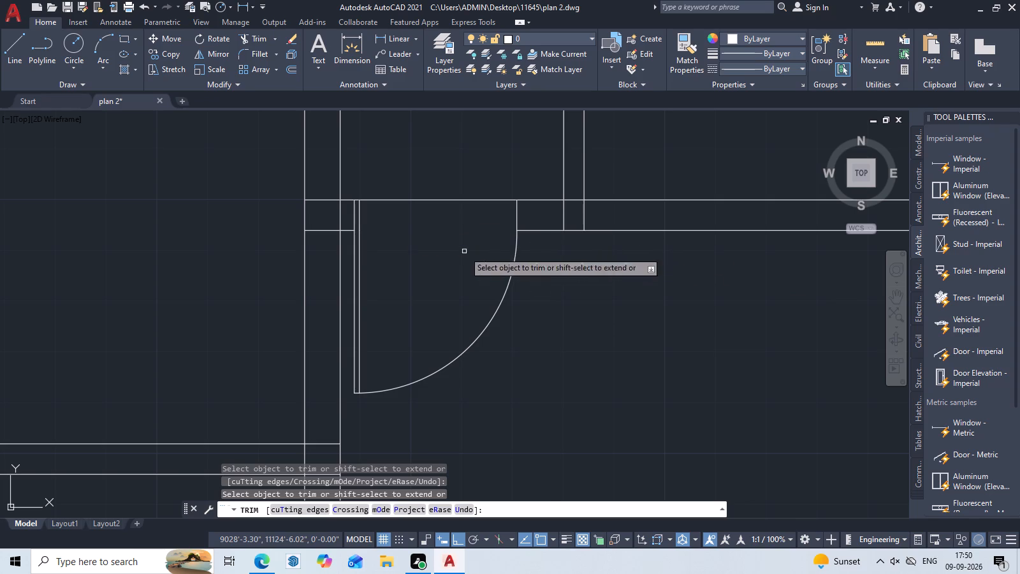
Trim the overlapping wall lines where the horizontal partition meets the central vertical partition, leaving the vertical partition's left line whole.
{"action": "scroll", "coordinate": [330, 221], "scroll_direction": "up", "scroll_amount": 2}
{"action": "left_click", "coordinate": [360, 203]}
{"action": "left_click_drag", "start_coordinate": [356, 203], "coordinate": [319, 225]}
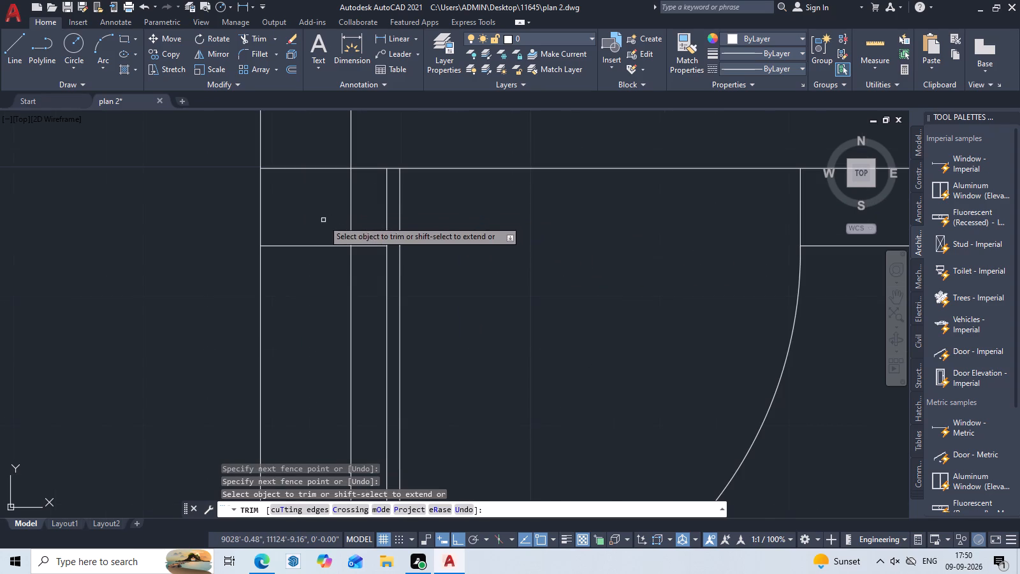
{"action": "left_click_drag", "start_coordinate": [319, 225], "coordinate": [307, 253]}
{"action": "double_click", "coordinate": [313, 247]}
{"action": "double_click", "coordinate": [352, 210]}
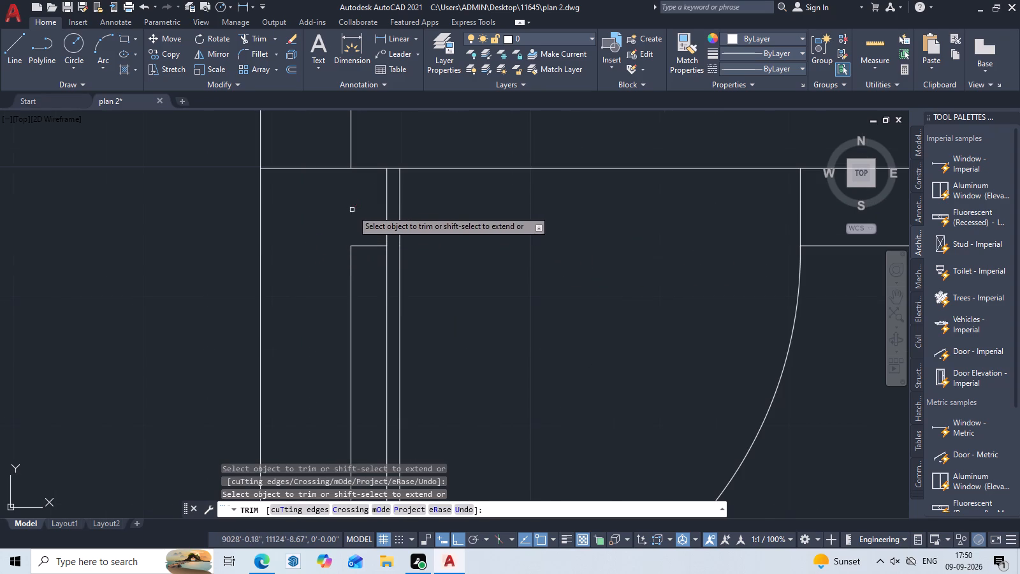
{"action": "left_click", "coordinate": [336, 168]}
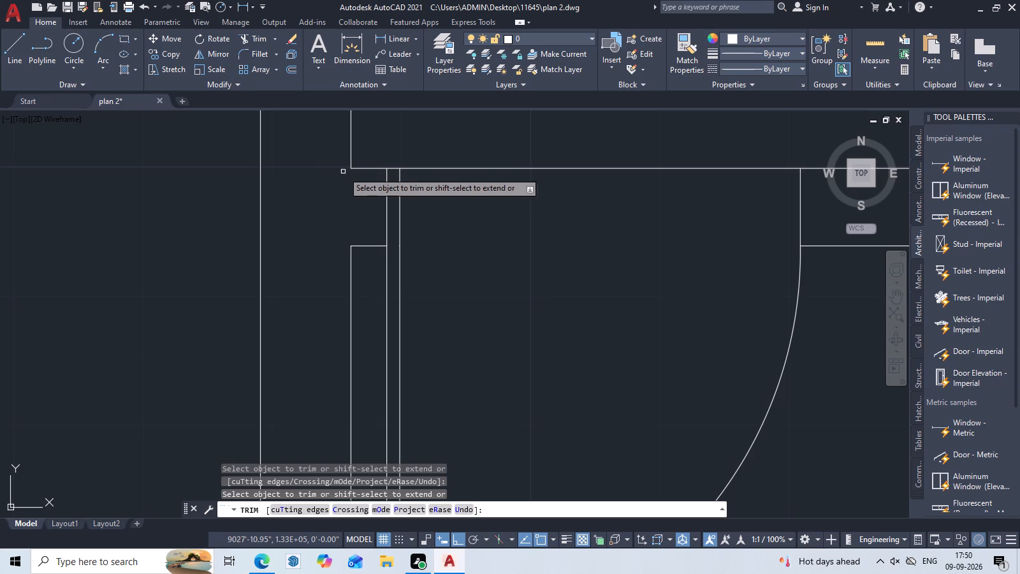
{"action": "key", "text": "Escape"}
Trim the narrow vertical partition's two lines inside the horizontal partition and the upper line between them to open the junction.
{"action": "scroll", "coordinate": [409, 189], "scroll_direction": "down", "scroll_amount": 5}
{"action": "middle_click_drag", "start_coordinate": [445, 234], "coordinate": [441, 294]}
{"action": "scroll", "coordinate": [472, 274], "scroll_direction": "up", "scroll_amount": 3}
{"action": "middle_click_drag", "start_coordinate": [474, 267], "coordinate": [560, 271]}
{"action": "type", "text": "TR"}
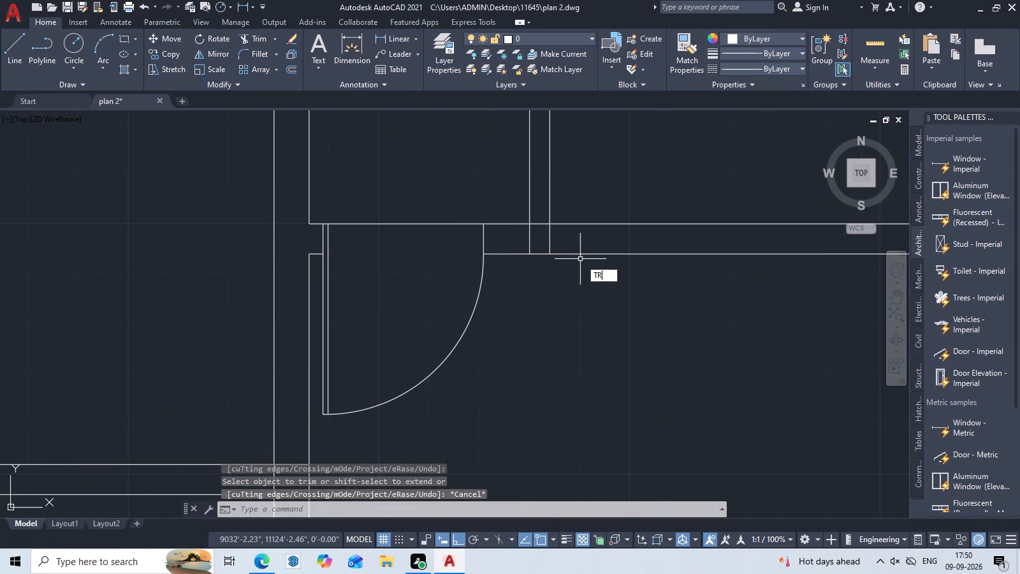
{"action": "key", "text": "space"}
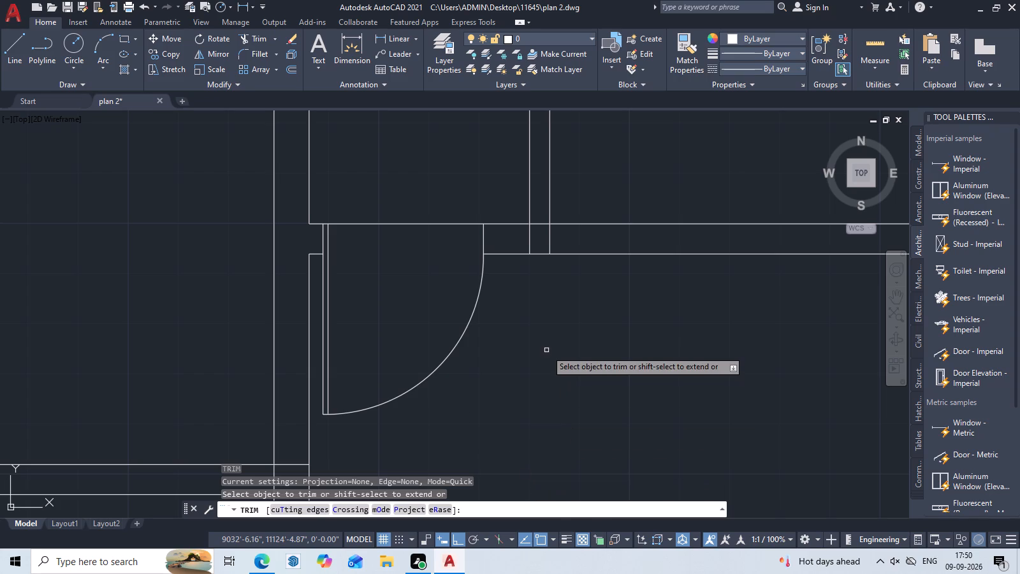
{"action": "scroll", "coordinate": [562, 232], "scroll_direction": "up", "scroll_amount": 2}
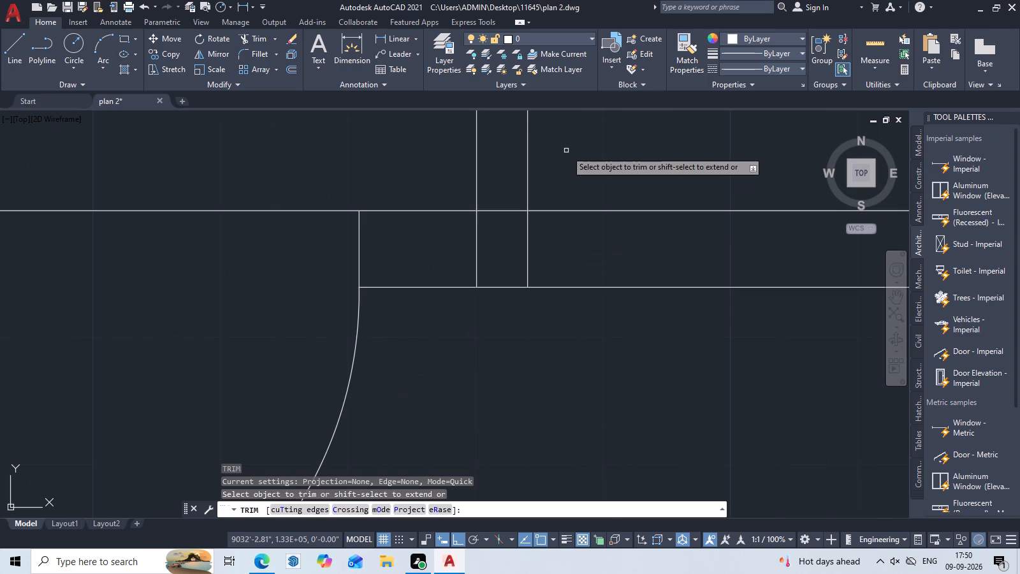
{"action": "left_click", "coordinate": [530, 239]}
{"action": "left_click", "coordinate": [516, 239]}
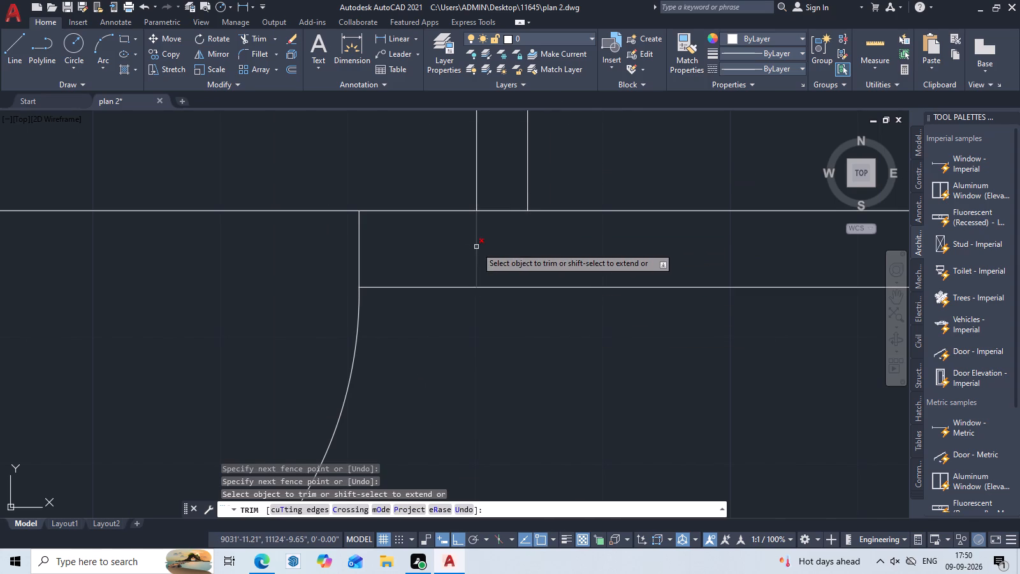
{"action": "left_click", "coordinate": [476, 247]}
{"action": "left_click", "coordinate": [511, 212]}
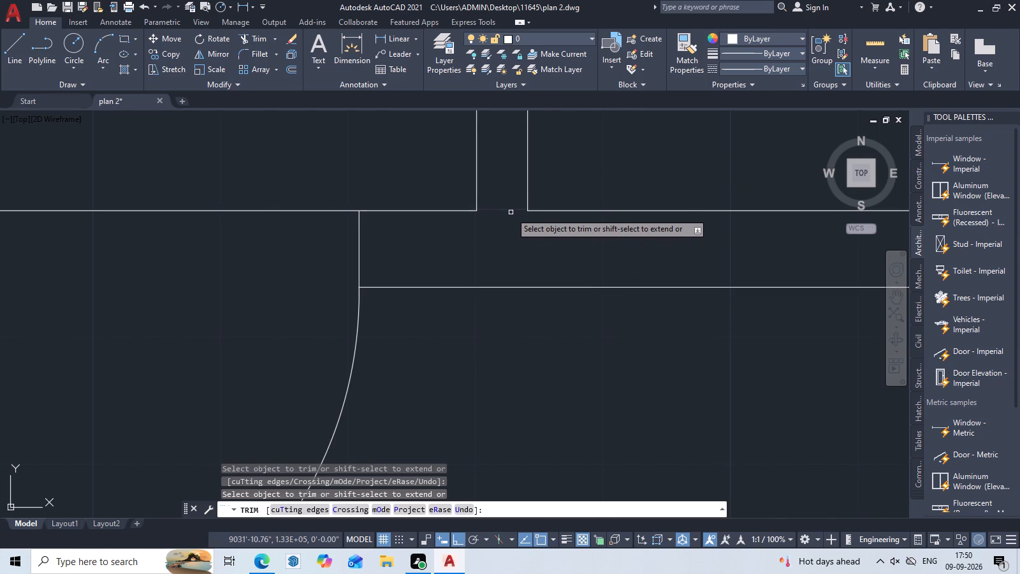
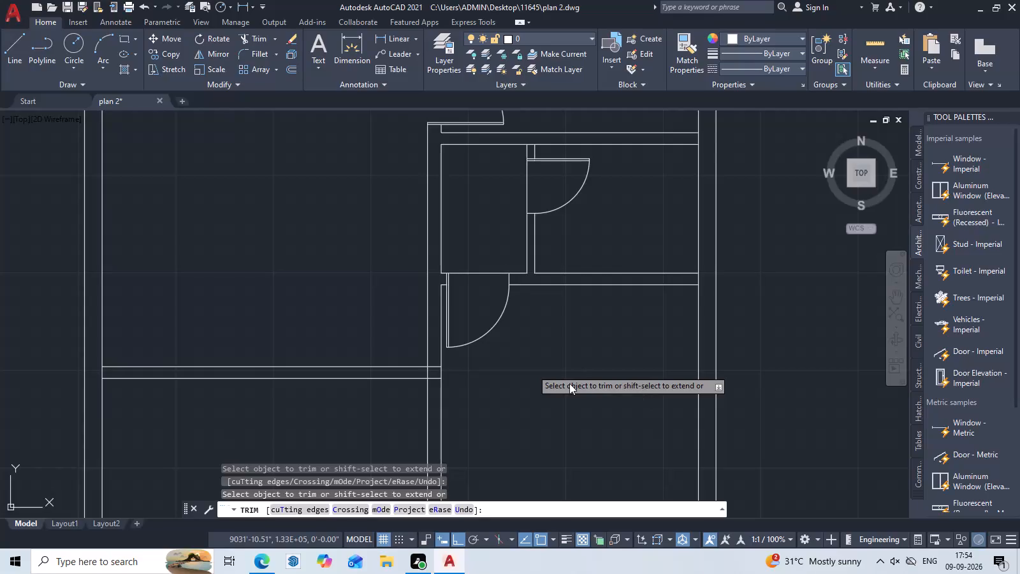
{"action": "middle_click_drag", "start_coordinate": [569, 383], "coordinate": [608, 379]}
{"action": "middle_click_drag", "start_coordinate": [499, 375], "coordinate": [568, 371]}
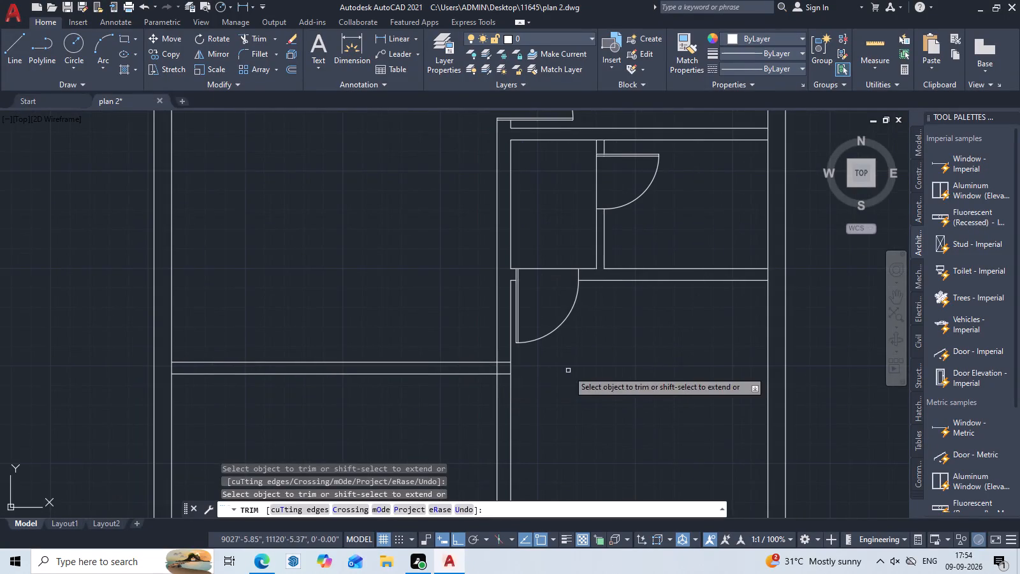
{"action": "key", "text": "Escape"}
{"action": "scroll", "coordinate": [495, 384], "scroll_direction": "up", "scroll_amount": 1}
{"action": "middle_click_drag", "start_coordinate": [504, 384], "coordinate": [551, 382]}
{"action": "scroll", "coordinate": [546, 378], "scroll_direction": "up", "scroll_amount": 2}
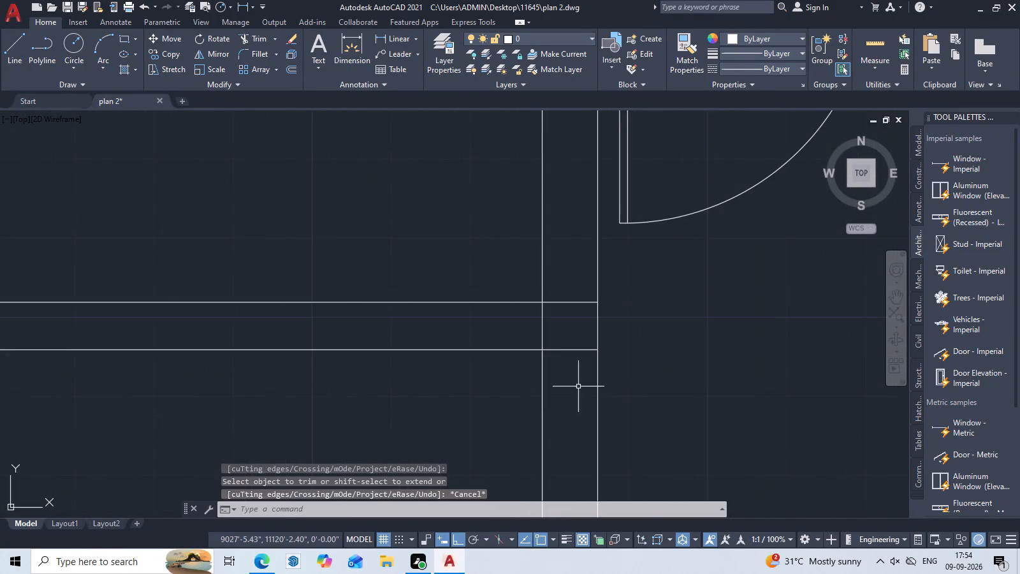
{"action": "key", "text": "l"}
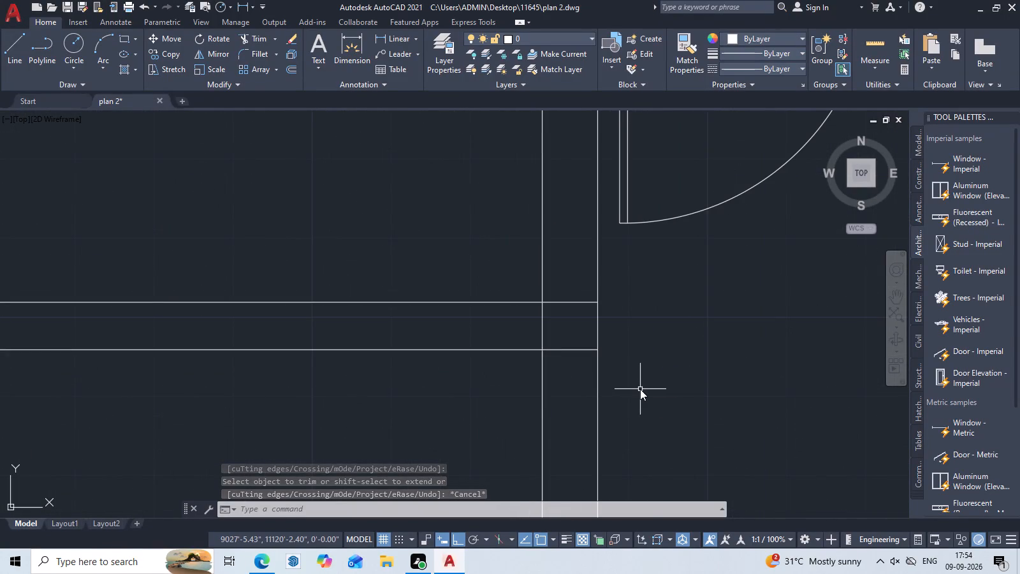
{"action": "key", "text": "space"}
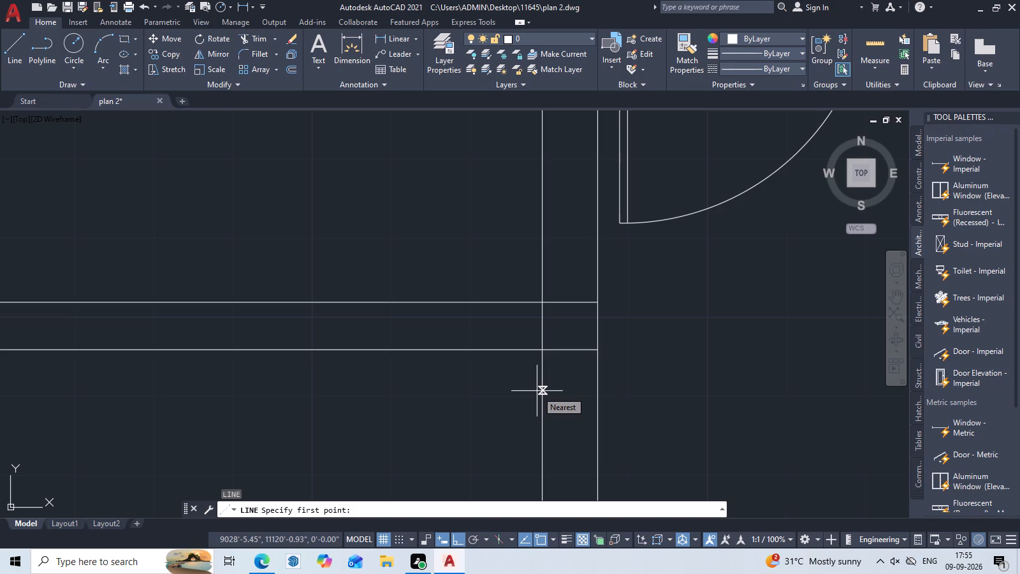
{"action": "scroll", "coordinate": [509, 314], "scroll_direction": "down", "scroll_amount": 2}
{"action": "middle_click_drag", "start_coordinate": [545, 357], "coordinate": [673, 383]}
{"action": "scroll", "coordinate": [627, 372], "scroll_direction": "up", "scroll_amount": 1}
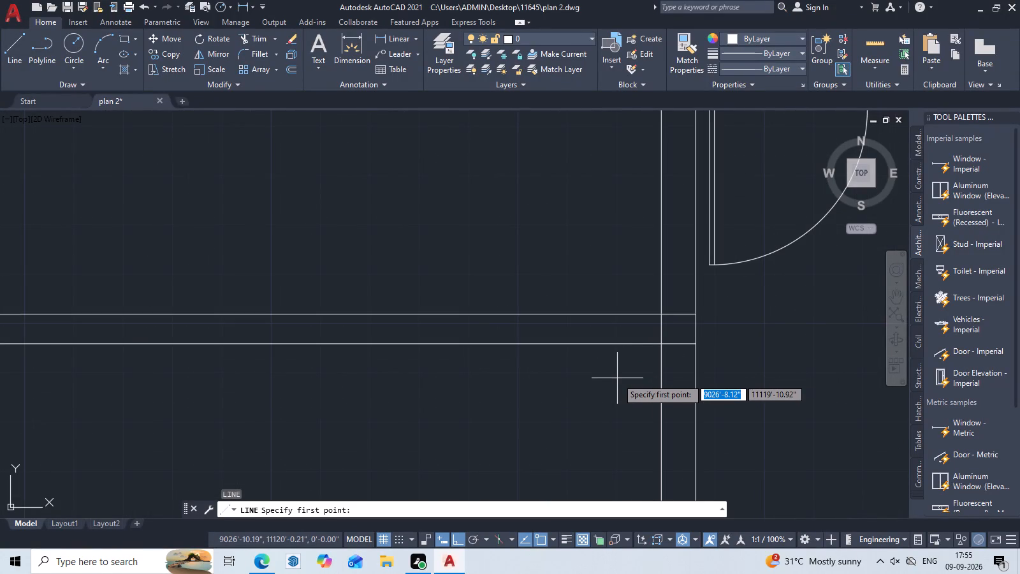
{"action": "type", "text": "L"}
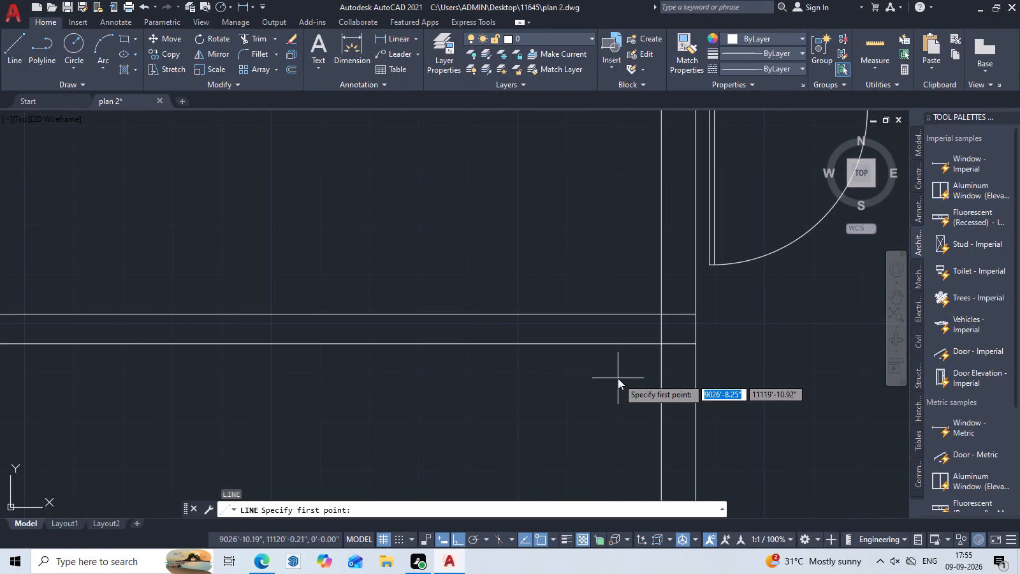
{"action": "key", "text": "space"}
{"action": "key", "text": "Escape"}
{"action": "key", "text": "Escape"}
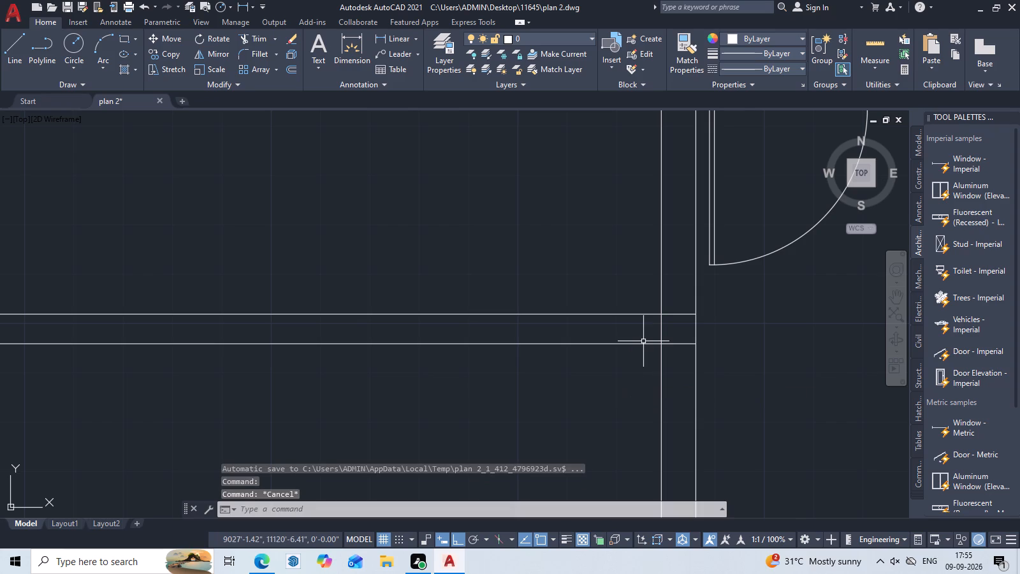
Draw a short jamb line across the long horizontal interior wall, just west of its junction with the vertical wall.
{"action": "type", "text": "L"}
{"action": "key", "text": "space"}
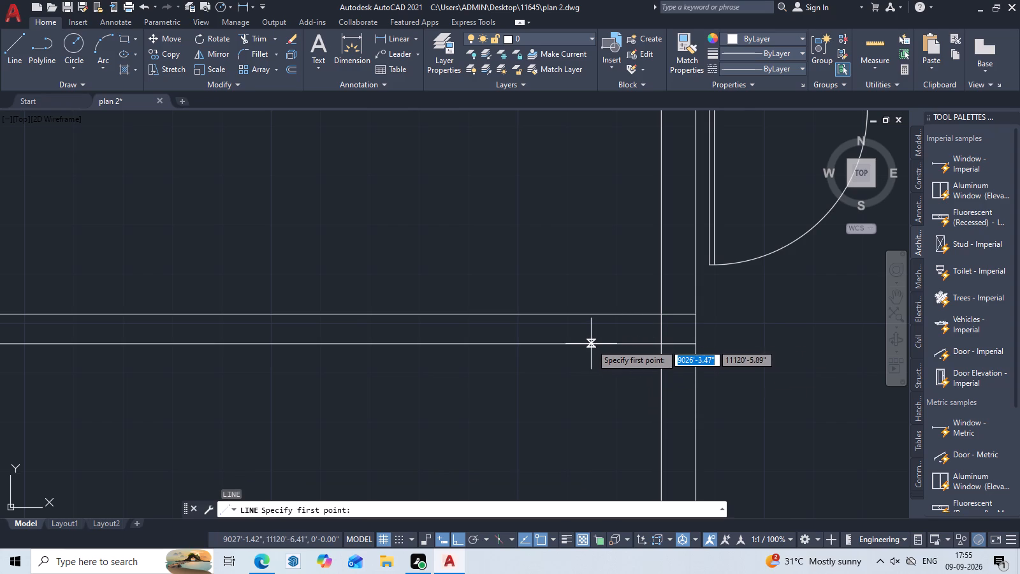
{"action": "double_click", "coordinate": [629, 345]}
{"action": "left_click", "coordinate": [629, 316]}
{"action": "key", "text": "Escape"}
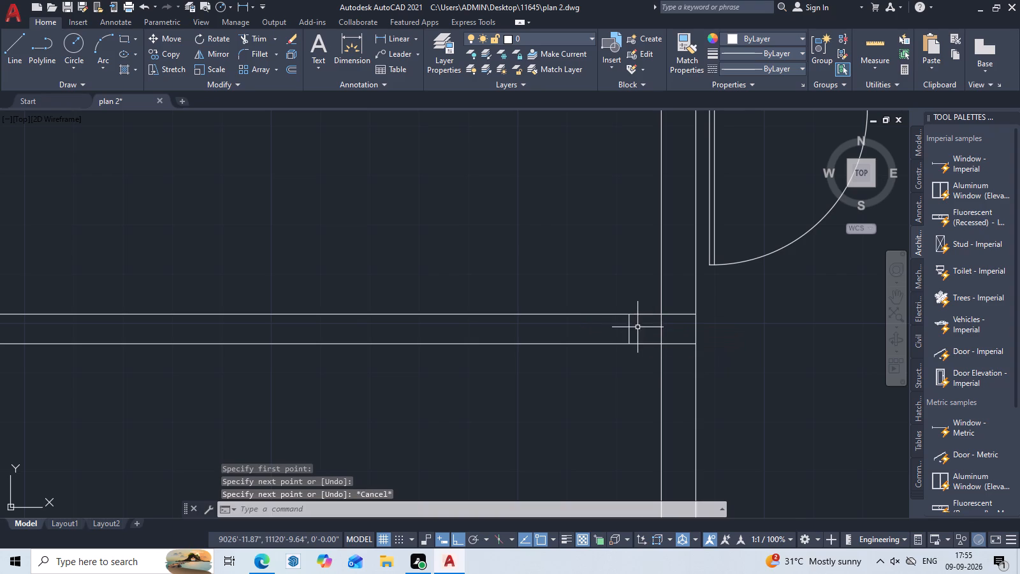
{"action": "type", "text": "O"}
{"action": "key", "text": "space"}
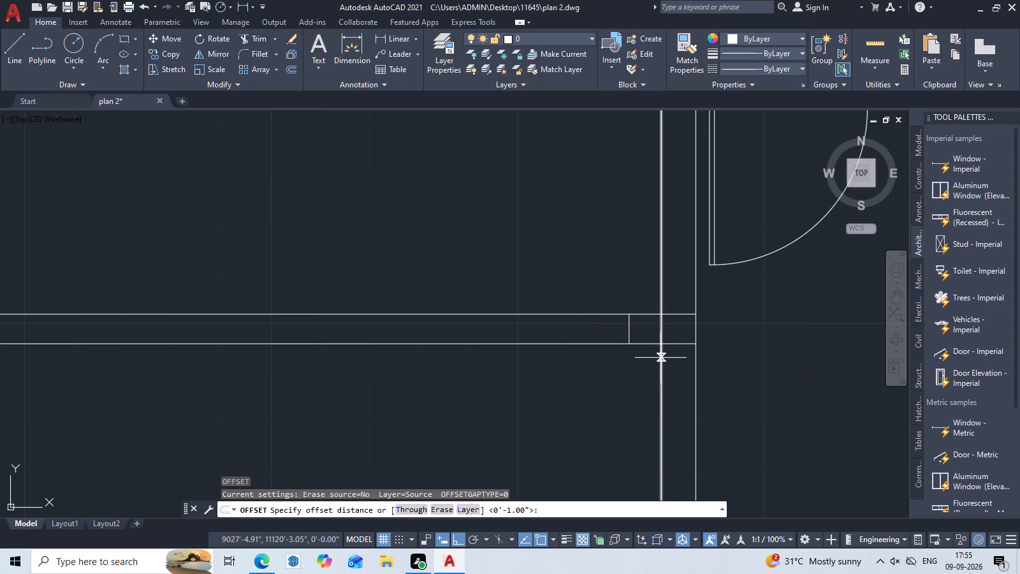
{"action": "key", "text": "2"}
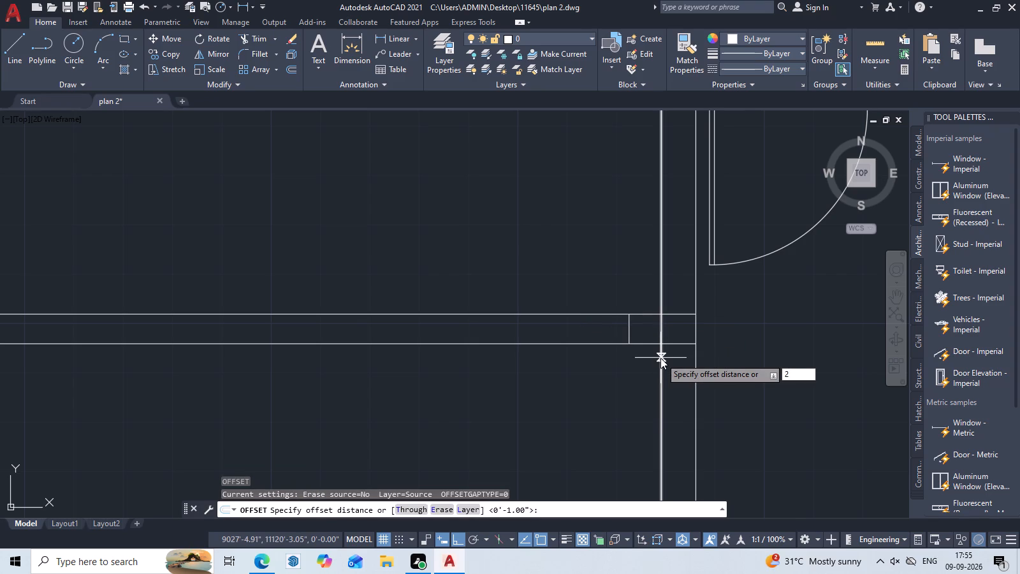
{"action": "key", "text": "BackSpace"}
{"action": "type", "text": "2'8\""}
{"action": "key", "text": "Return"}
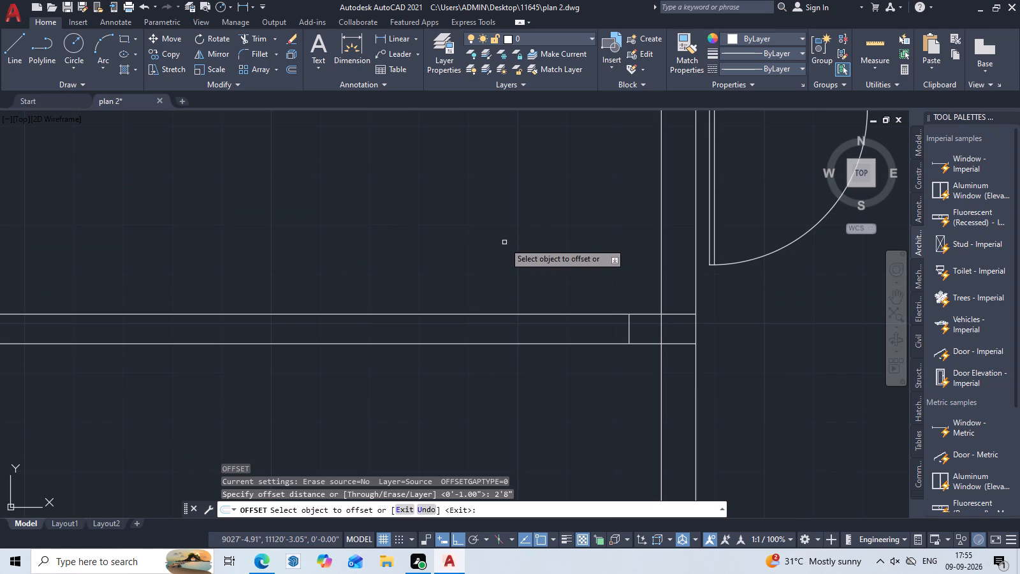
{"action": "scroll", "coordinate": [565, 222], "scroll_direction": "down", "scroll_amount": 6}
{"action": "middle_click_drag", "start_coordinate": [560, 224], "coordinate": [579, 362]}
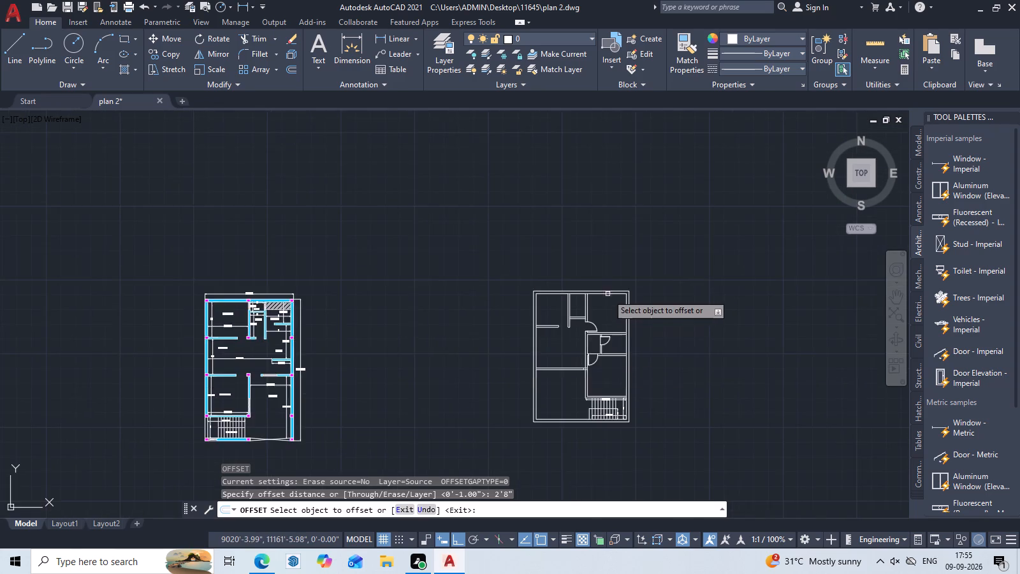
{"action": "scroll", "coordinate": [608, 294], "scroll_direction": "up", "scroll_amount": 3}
Examine wall thicknesses, room sizes and door spacing in the northeast rooms with the quick measuring tool.
{"action": "double_click", "coordinate": [881, 34]}
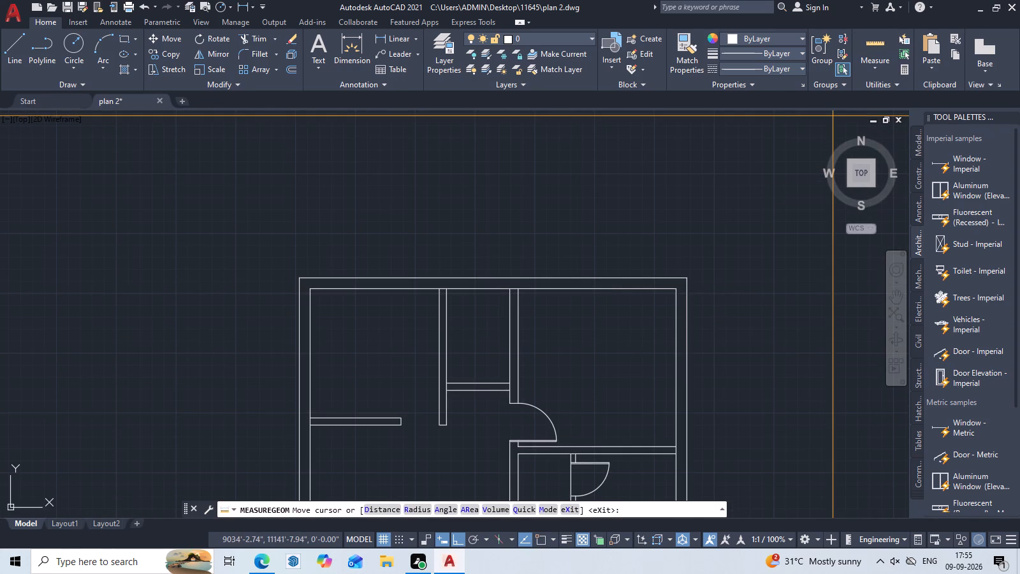
{"action": "scroll", "coordinate": [514, 342], "scroll_direction": "up", "scroll_amount": 2}
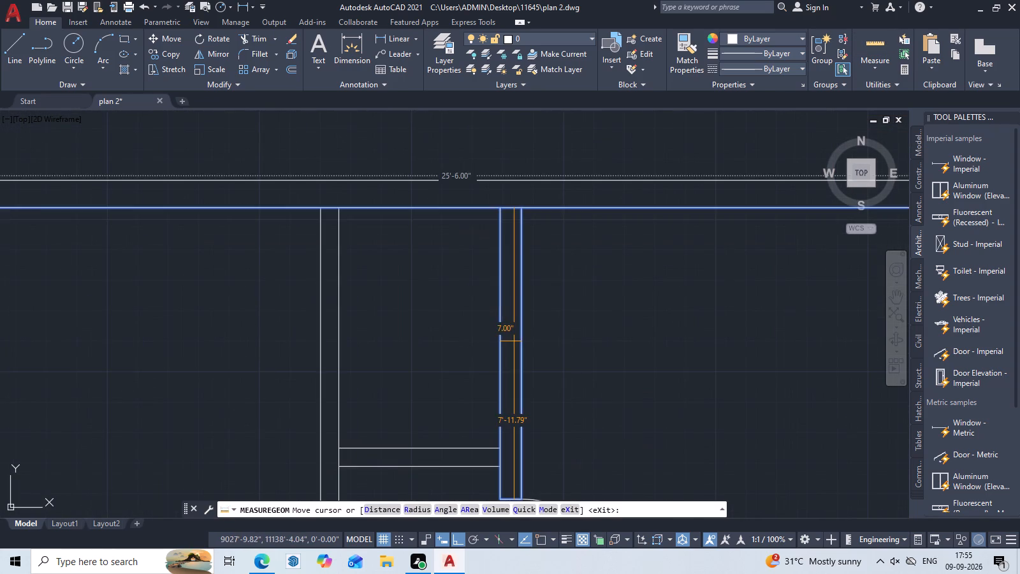
{"action": "scroll", "coordinate": [513, 334], "scroll_direction": "up", "scroll_amount": 2}
{"action": "scroll", "coordinate": [516, 294], "scroll_direction": "down", "scroll_amount": 2}
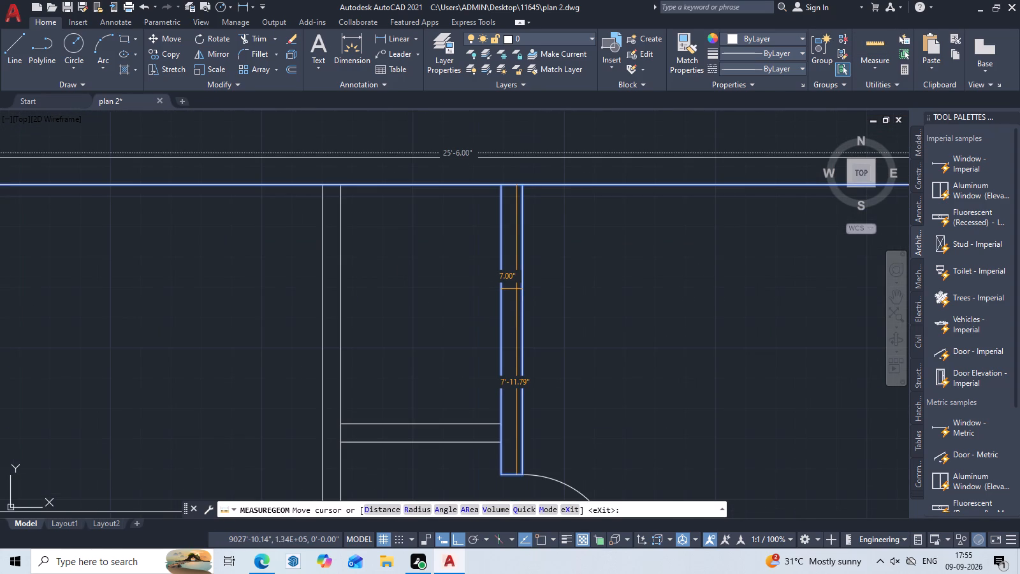
{"action": "scroll", "coordinate": [516, 289], "scroll_direction": "up", "scroll_amount": 2}
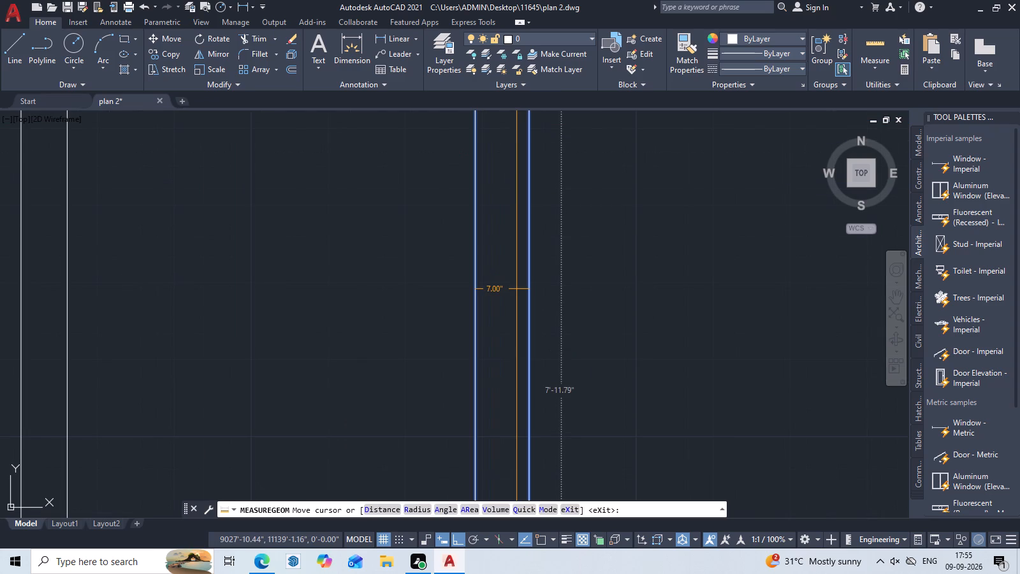
{"action": "scroll", "coordinate": [516, 289], "scroll_direction": "down", "scroll_amount": 5}
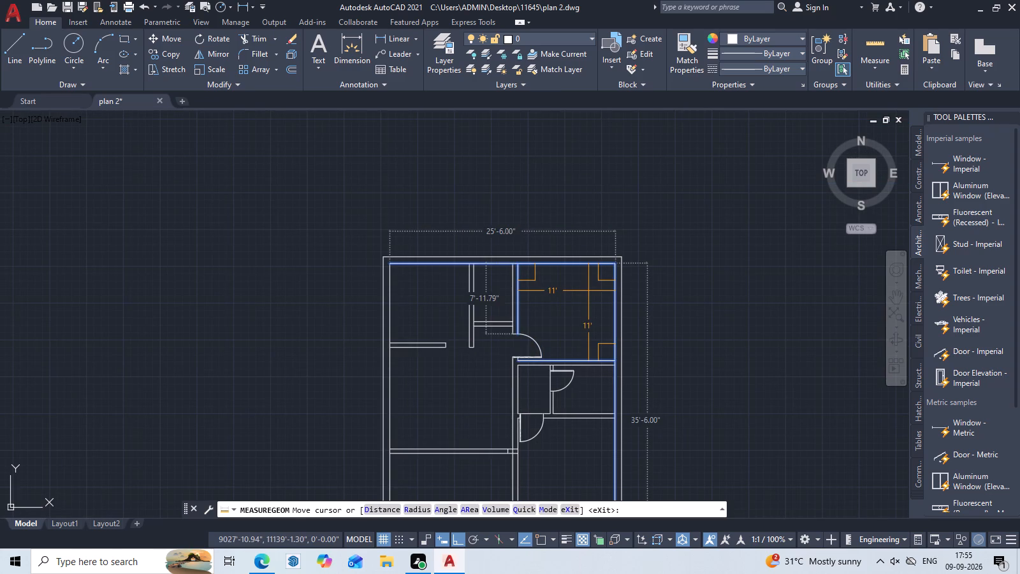
{"action": "scroll", "coordinate": [588, 291], "scroll_direction": "up", "scroll_amount": 2}
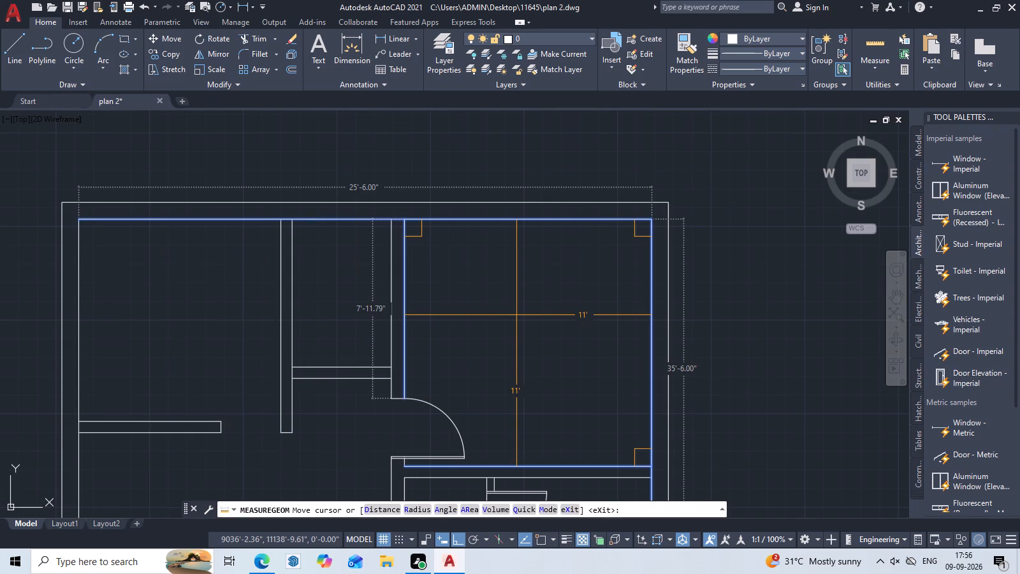
{"action": "middle_click_drag", "start_coordinate": [576, 177], "coordinate": [608, 0]}
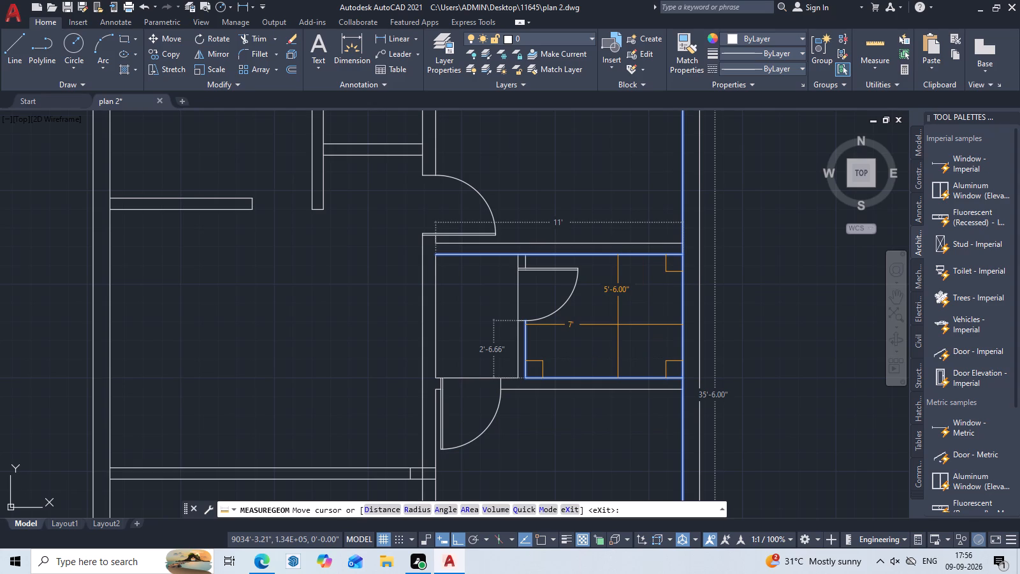
{"action": "middle_click_drag", "start_coordinate": [618, 325], "coordinate": [641, 253]}
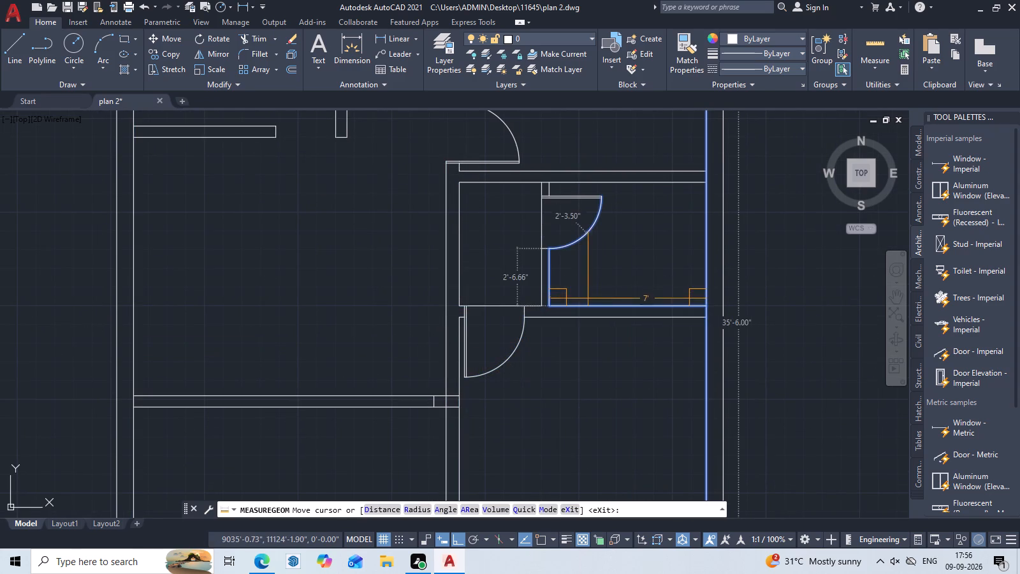
{"action": "scroll", "coordinate": [588, 300], "scroll_direction": "up", "scroll_amount": 2}
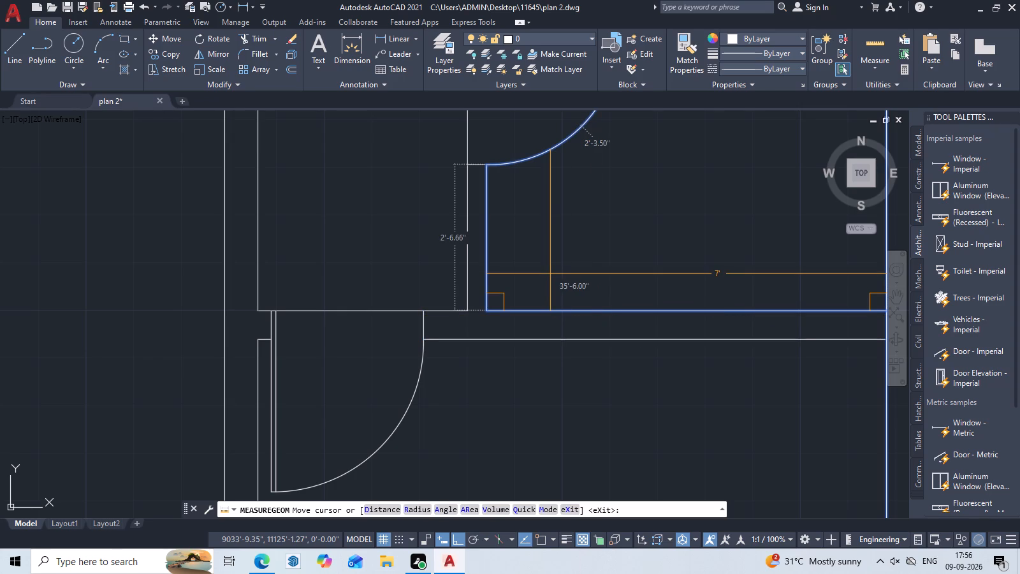
{"action": "key", "text": "Escape"}
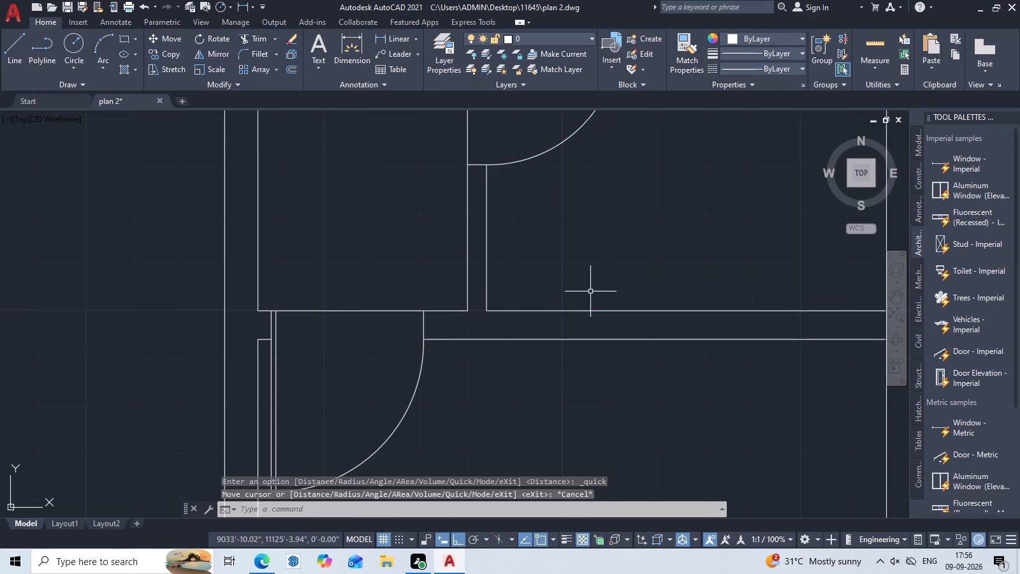
Offset the jamb line 2'8" westward along the horizontal wall to mark the other side of the door opening.
{"action": "scroll", "coordinate": [576, 300], "scroll_direction": "down", "scroll_amount": 2}
{"action": "middle_click_drag", "start_coordinate": [613, 357], "coordinate": [623, 372]}
{"action": "middle_click_drag", "start_coordinate": [543, 362], "coordinate": [704, 359]}
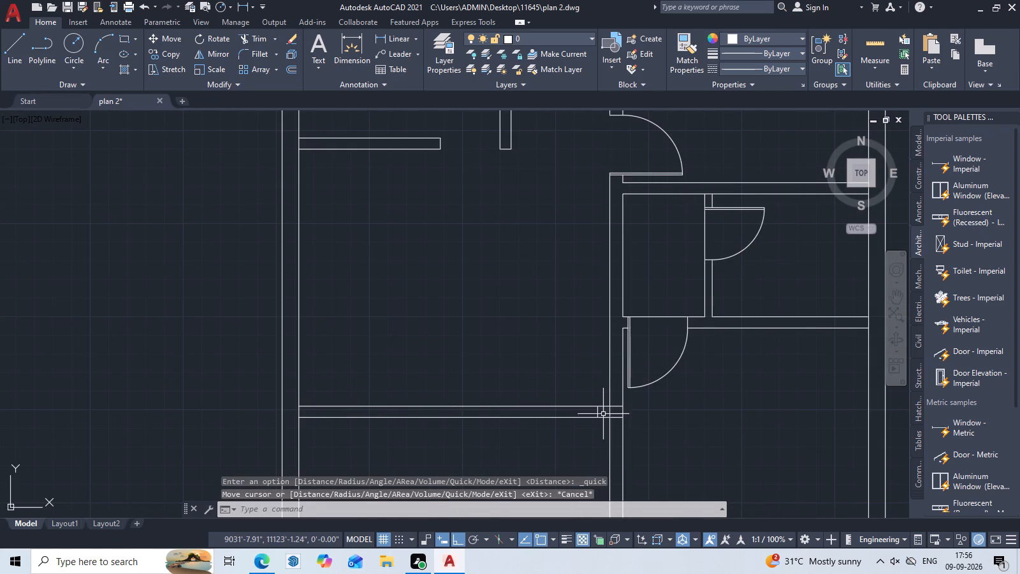
{"action": "scroll", "coordinate": [625, 366], "scroll_direction": "up", "scroll_amount": 2}
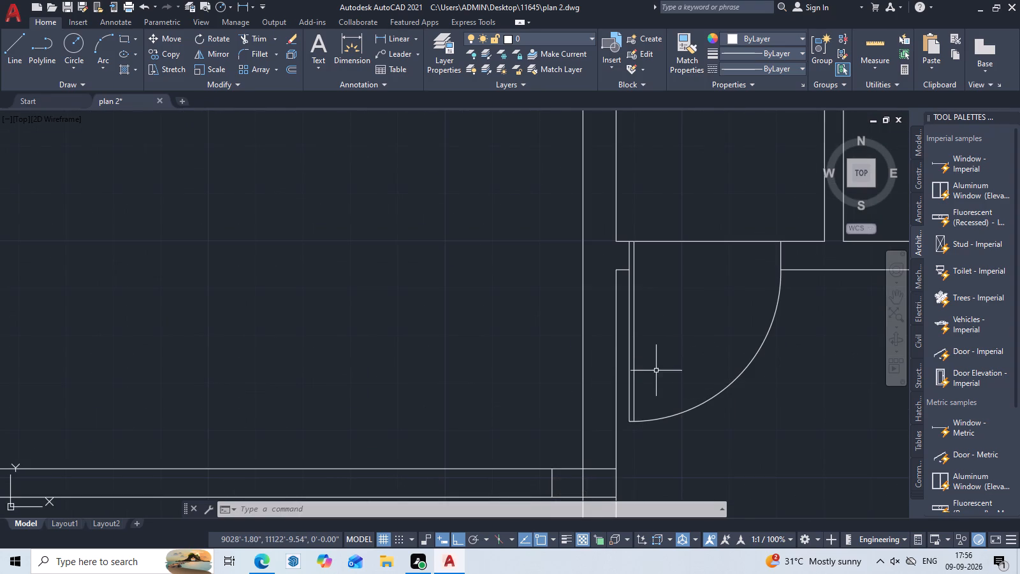
{"action": "key", "text": "Escape"}
{"action": "middle_click_drag", "start_coordinate": [577, 386], "coordinate": [760, 355]}
{"action": "scroll", "coordinate": [738, 365], "scroll_direction": "down", "scroll_amount": 1}
{"action": "middle_click_drag", "start_coordinate": [748, 392], "coordinate": [688, 319]}
{"action": "scroll", "coordinate": [683, 333], "scroll_direction": "up", "scroll_amount": 1}
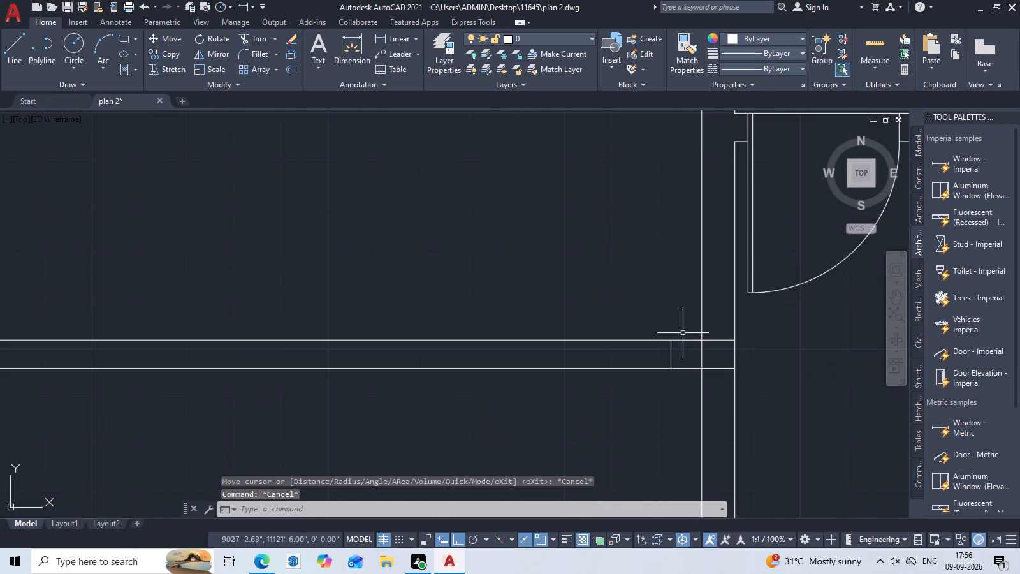
{"action": "middle_click_drag", "start_coordinate": [690, 335], "coordinate": [690, 323]}
{"action": "key", "text": "Escape"}
{"action": "type", "text": "O"}
{"action": "key", "text": "space"}
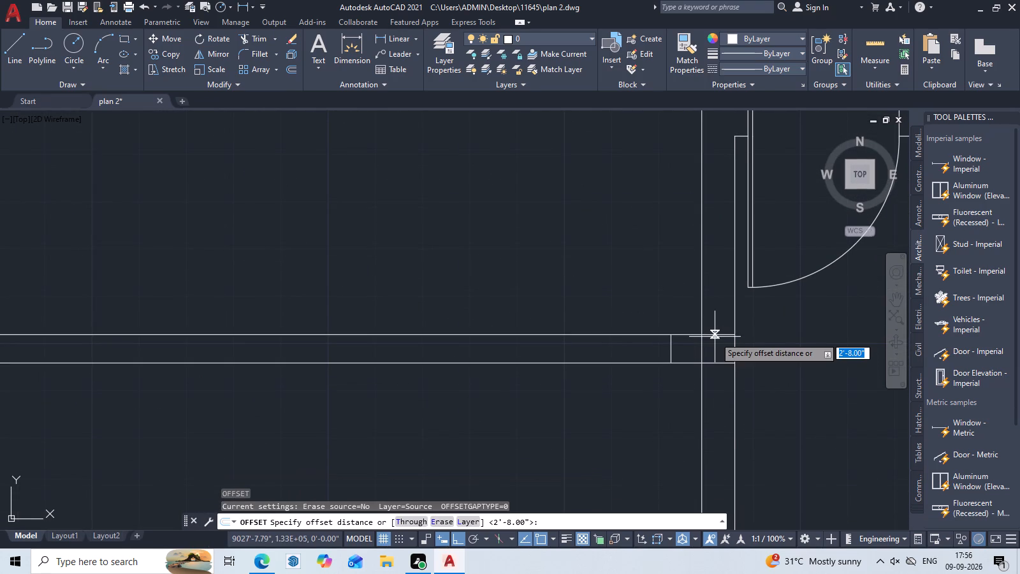
{"action": "type", "text": "2'8"}
{"action": "key", "text": "shift+quotedbl"}
{"action": "key", "text": "space"}
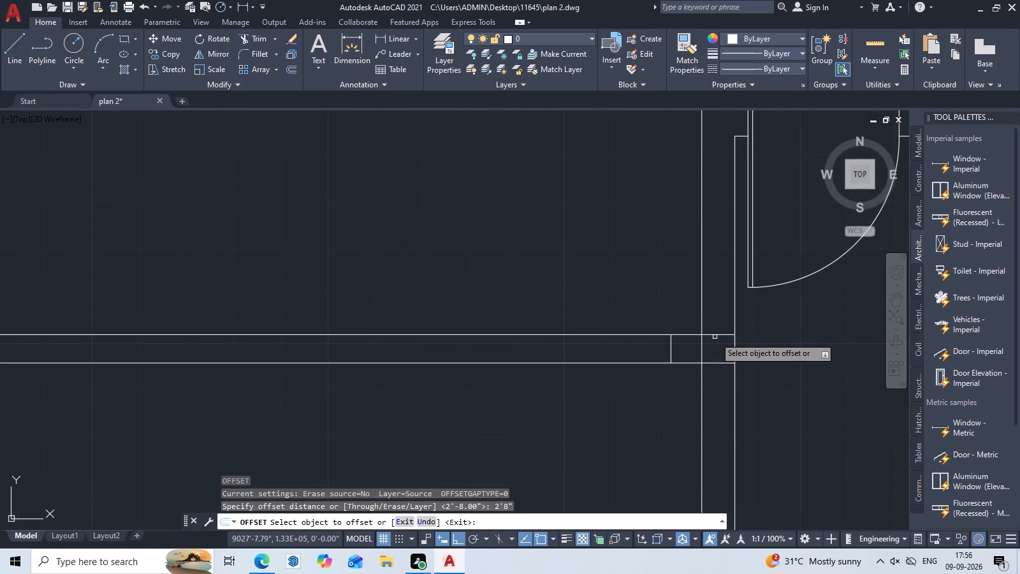
{"action": "left_click", "coordinate": [669, 347]}
{"action": "left_click", "coordinate": [672, 346]}
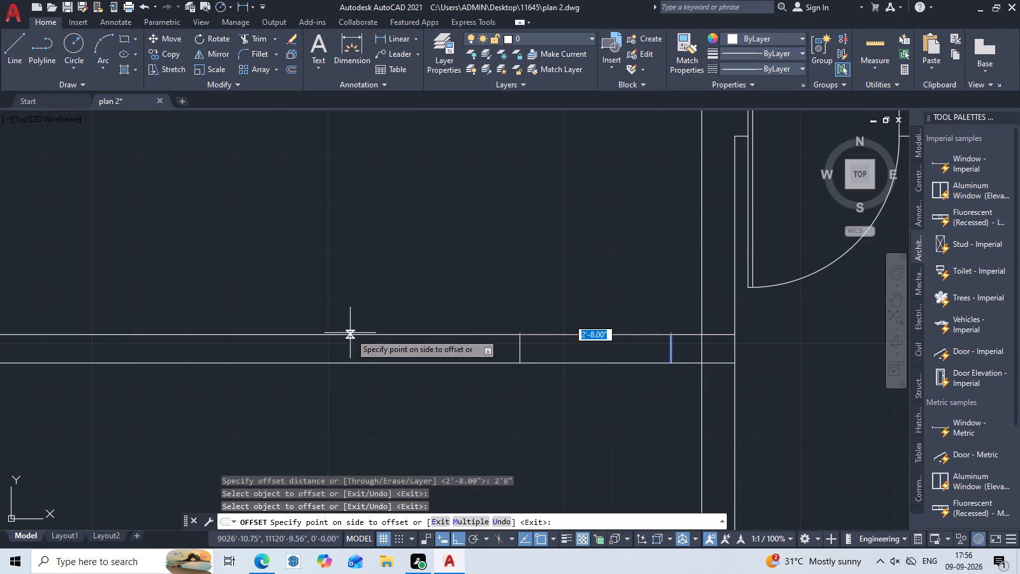
{"action": "left_click", "coordinate": [397, 335]}
{"action": "key", "text": "Escape"}
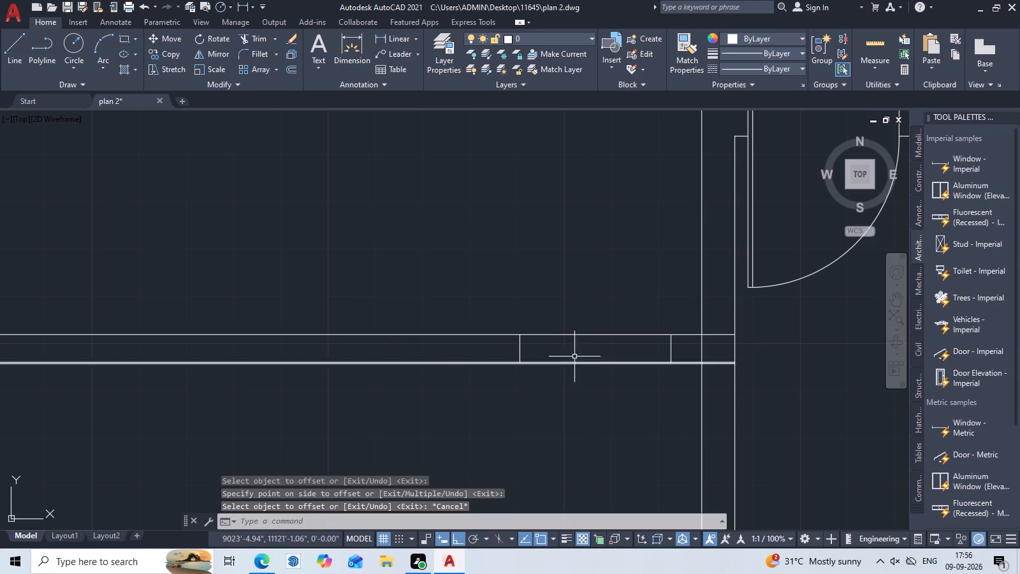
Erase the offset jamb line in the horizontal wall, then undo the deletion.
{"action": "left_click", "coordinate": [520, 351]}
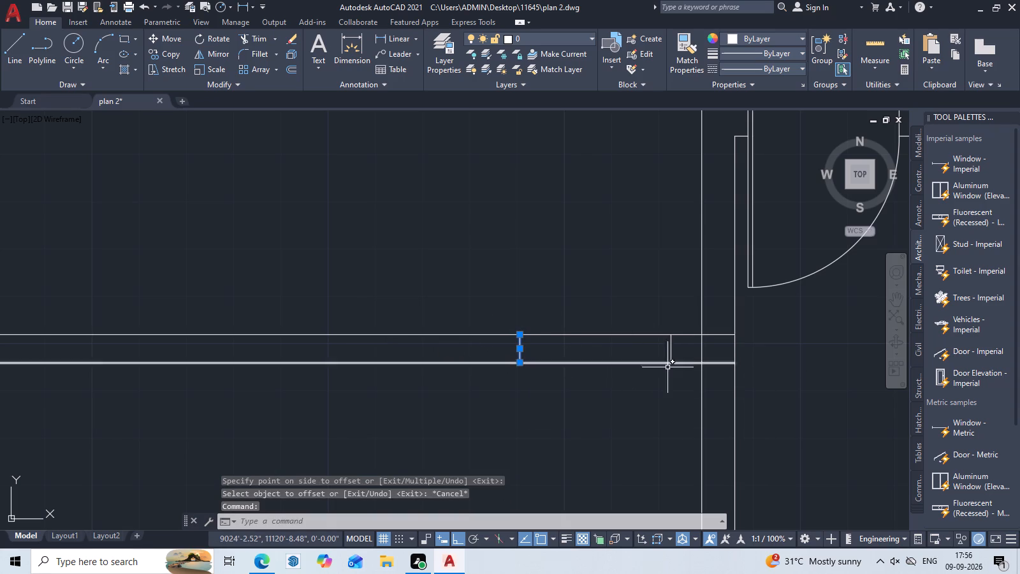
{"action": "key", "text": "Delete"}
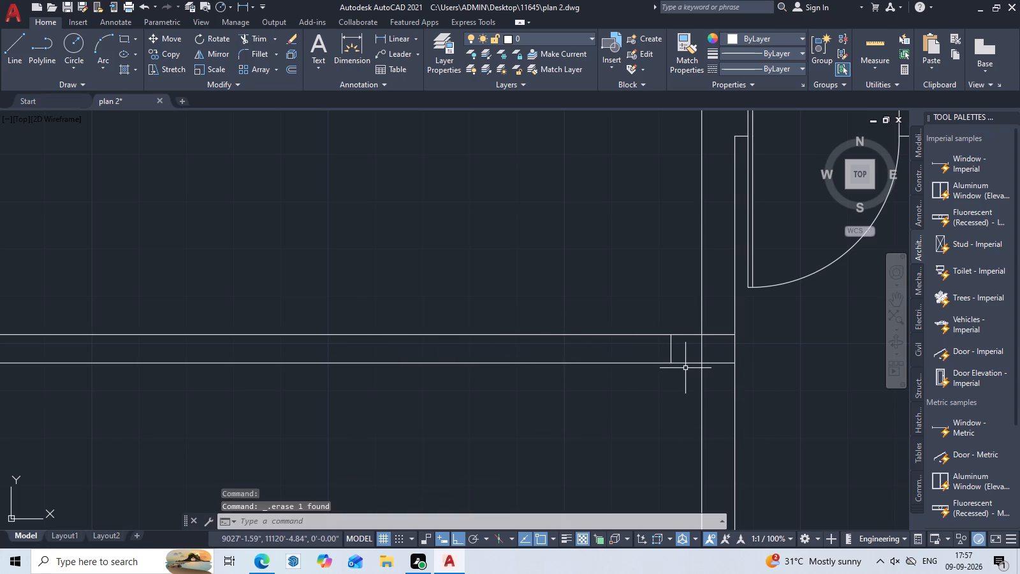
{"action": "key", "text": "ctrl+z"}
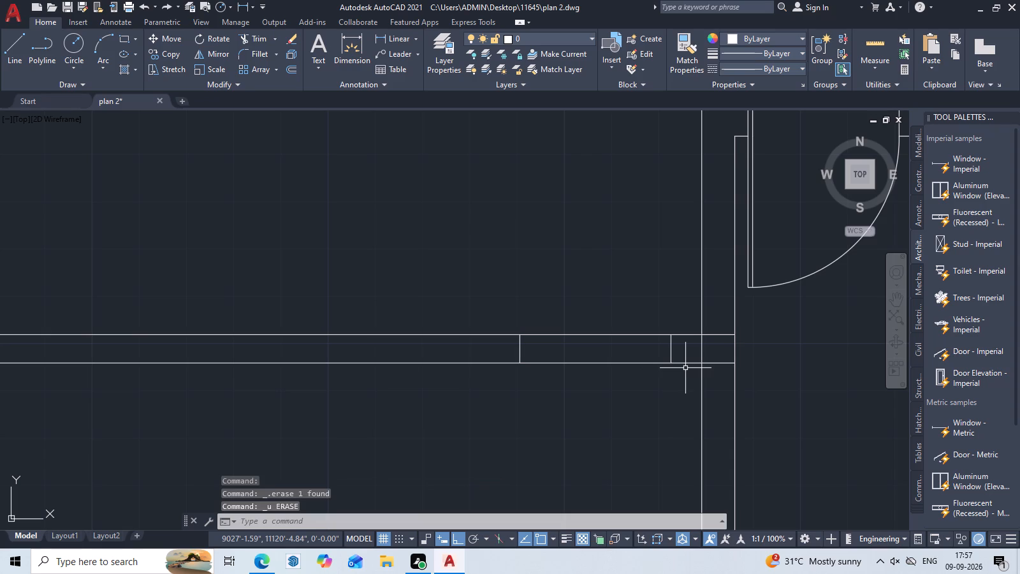
Draw a 2'8" door leaf line northward from the top of the opening's east jamb.
{"action": "key", "text": "Escape"}
{"action": "type", "text": "L"}
{"action": "key", "text": "space"}
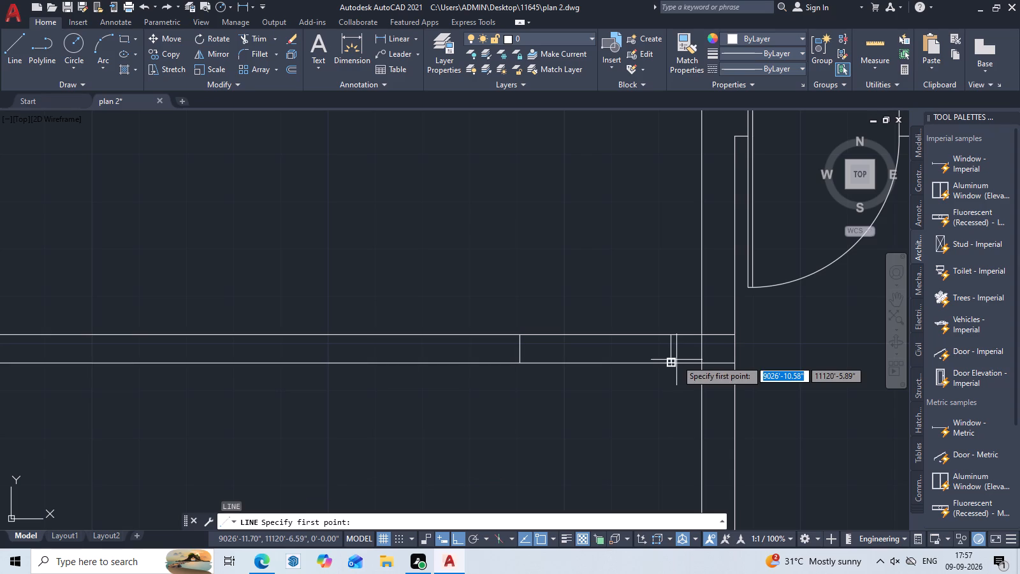
{"action": "scroll", "coordinate": [674, 356], "scroll_direction": "up", "scroll_amount": 1}
{"action": "middle_click_drag", "start_coordinate": [687, 348], "coordinate": [586, 412]}
{"action": "left_click", "coordinate": [565, 387]}
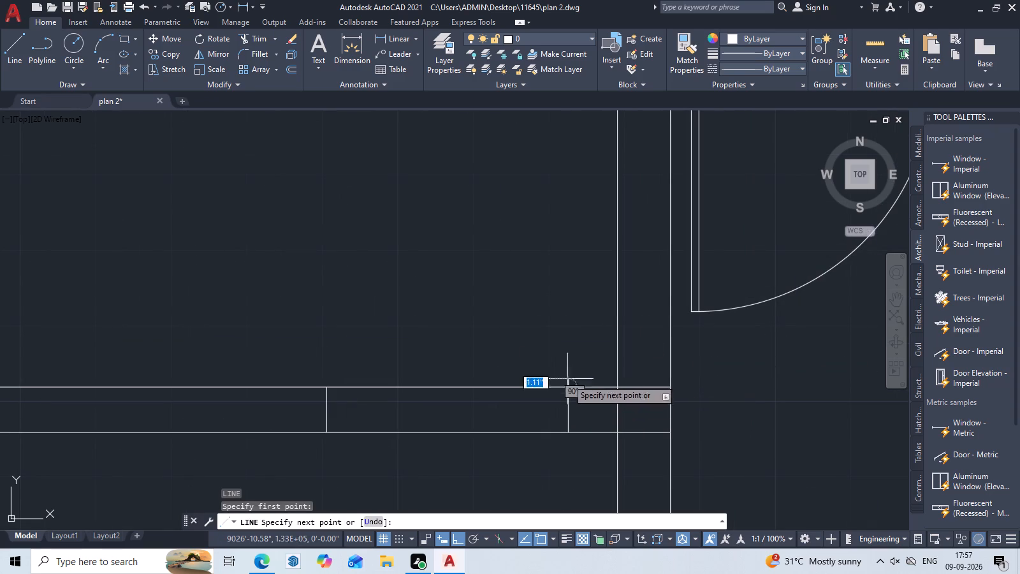
{"action": "type", "text": "2'8"}
{"action": "key", "text": "shift+quotedbl"}
{"action": "key", "text": "space"}
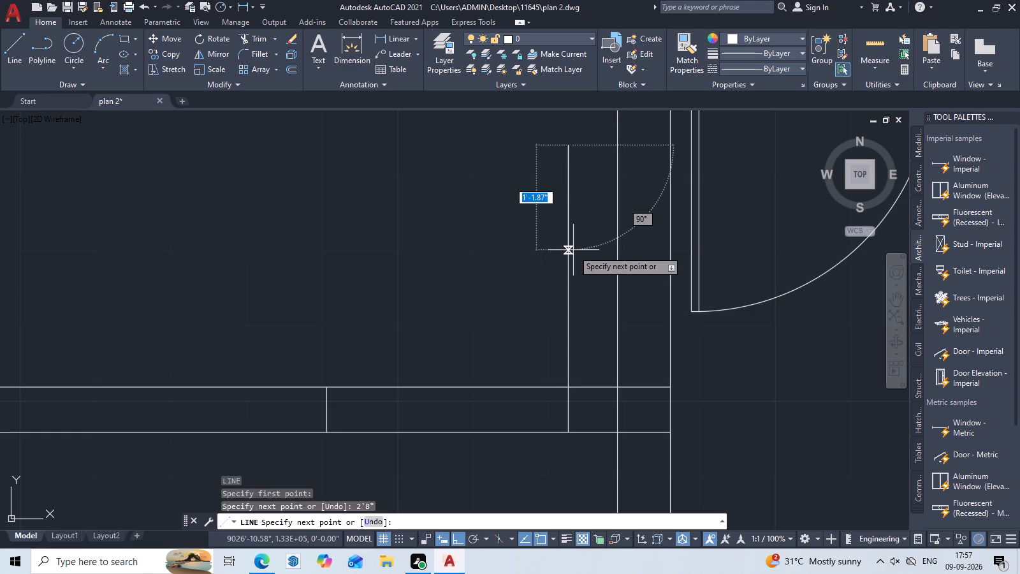
{"action": "key", "text": "Escape"}
Offset the east jamb line and the door leaf line 1" westward to give them thickness.
{"action": "type", "text": "O"}
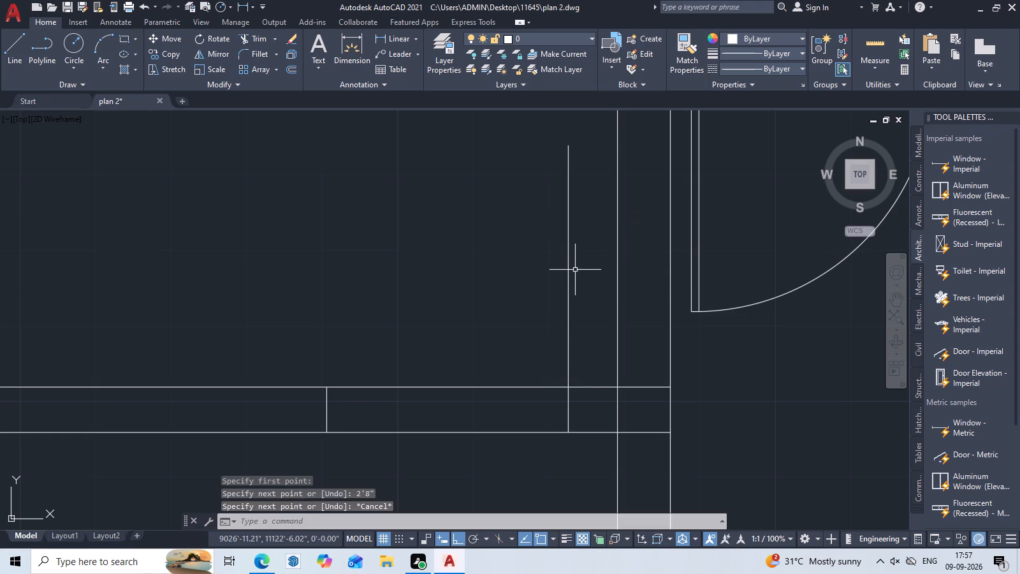
{"action": "key", "text": "space"}
{"action": "type", "text": "1"}
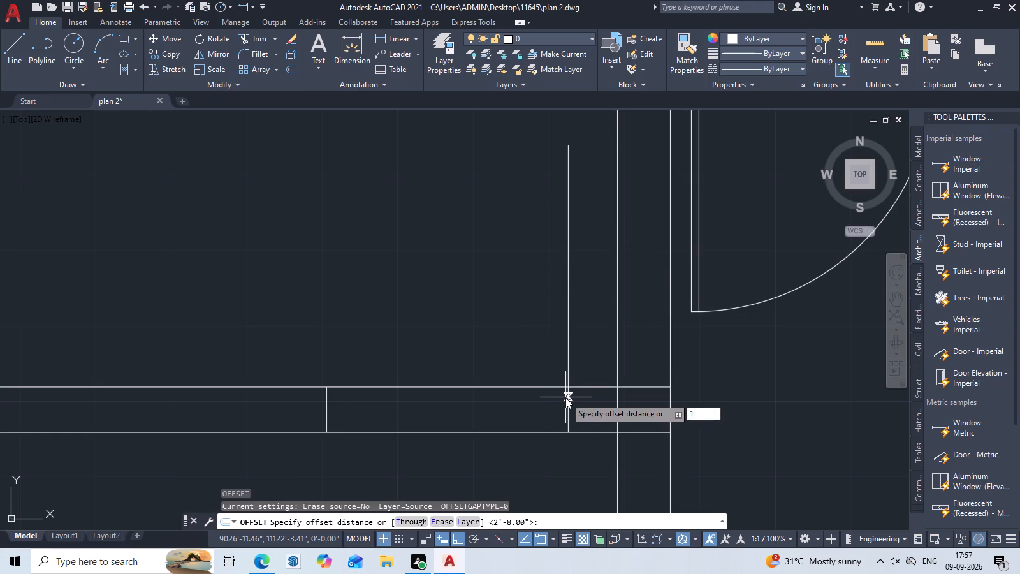
{"action": "key", "text": "space"}
{"action": "left_click", "coordinate": [567, 399]}
{"action": "left_click", "coordinate": [528, 409]}
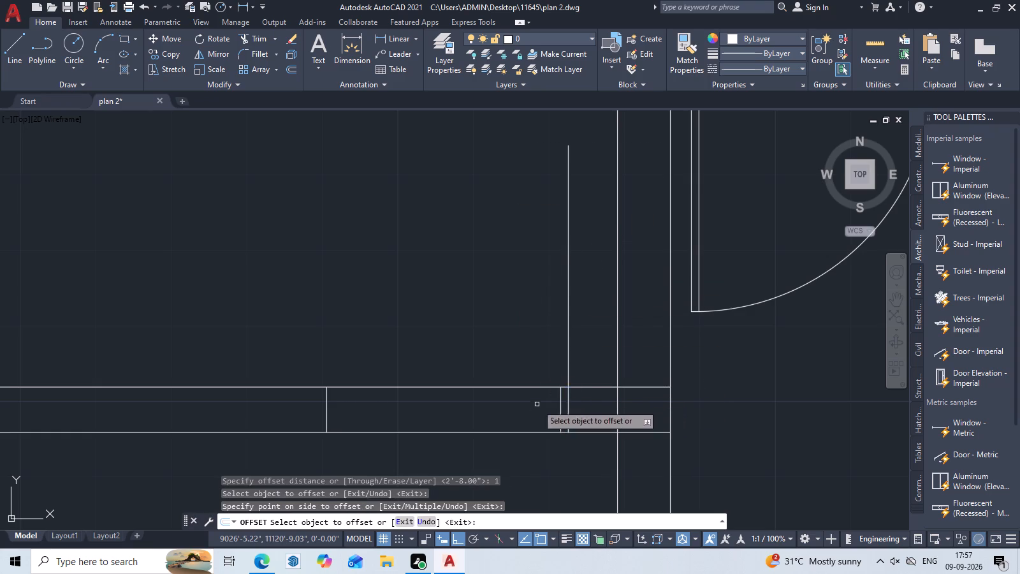
{"action": "left_click", "coordinate": [569, 313]}
{"action": "left_click", "coordinate": [535, 322]}
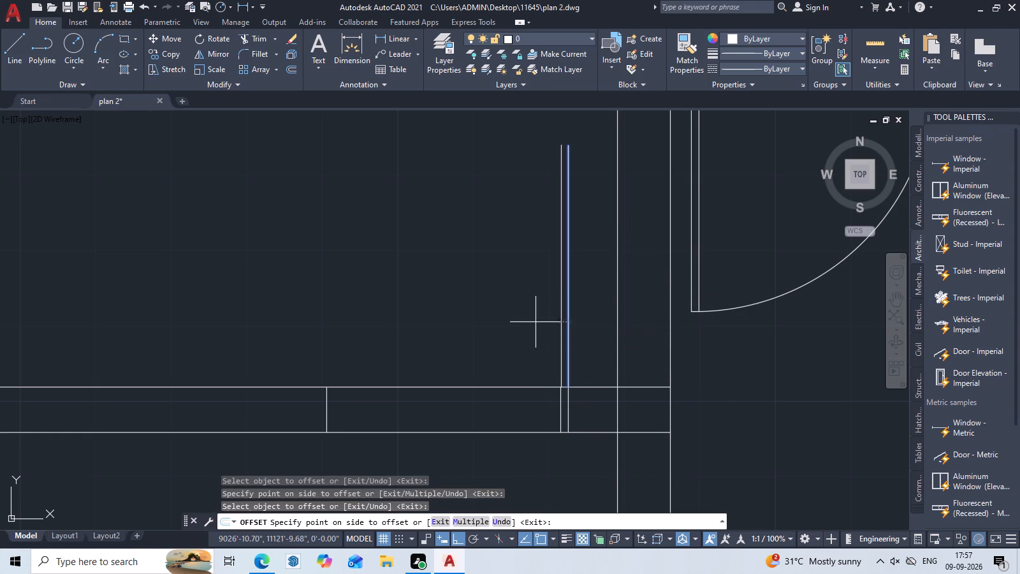
{"action": "key", "text": "Escape"}
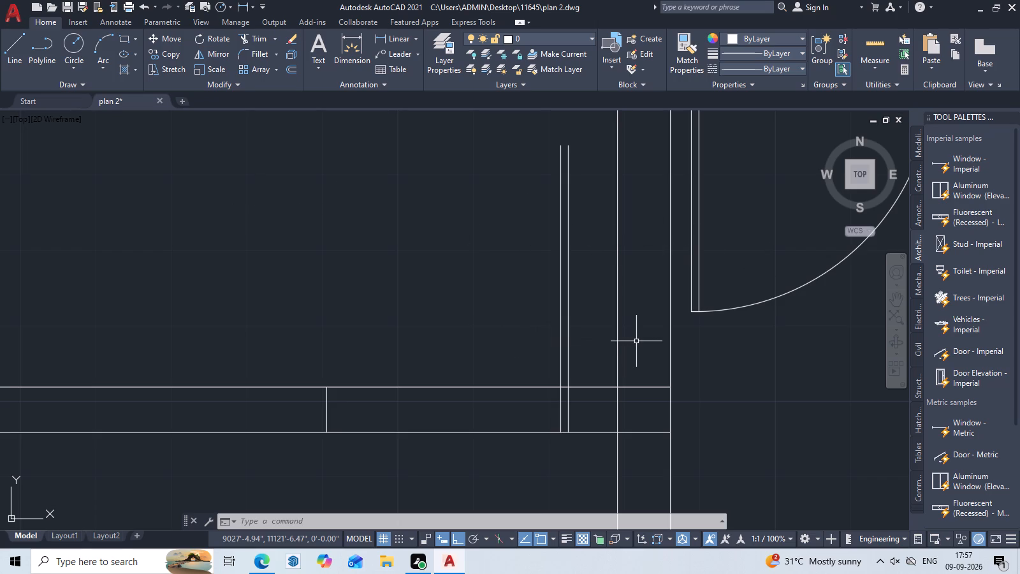
Draw the door swing as a three-point arc from the leaf's two top corners to the top of the west jamb.
{"action": "key", "text": "Escape"}
{"action": "key", "text": "a"}
{"action": "key", "text": "space"}
{"action": "left_click", "coordinate": [571, 145]}
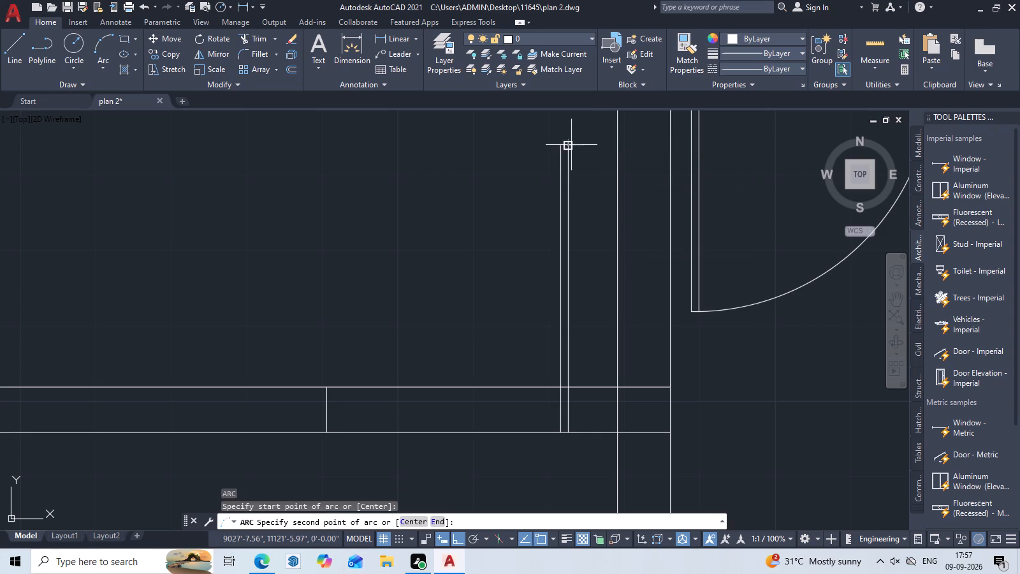
{"action": "left_click", "coordinate": [559, 143]}
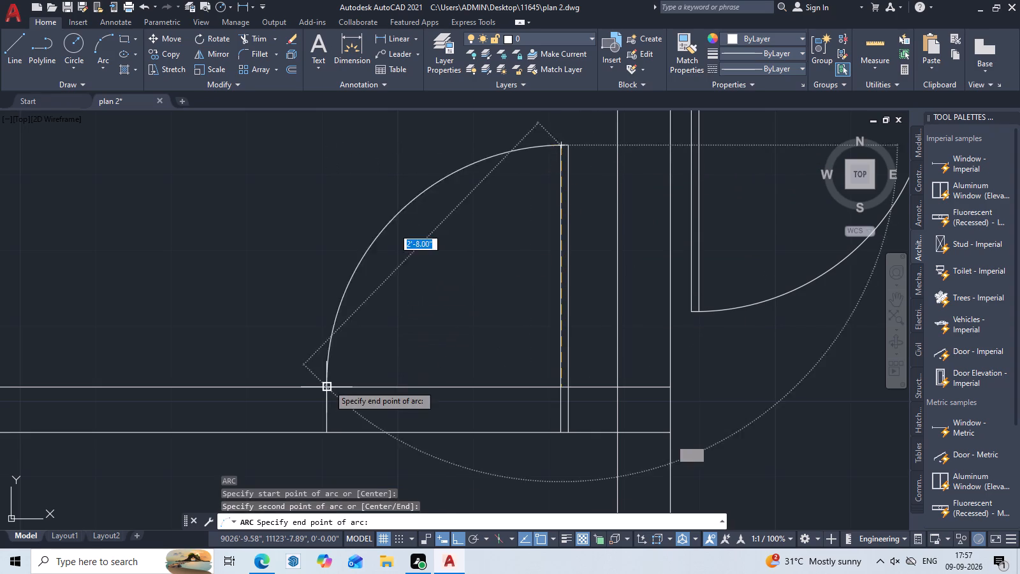
{"action": "left_click", "coordinate": [328, 385]}
{"action": "scroll", "coordinate": [480, 354], "scroll_direction": "down", "scroll_amount": 1}
{"action": "middle_click_drag", "start_coordinate": [495, 350], "coordinate": [569, 323]}
{"action": "key", "text": "Escape"}
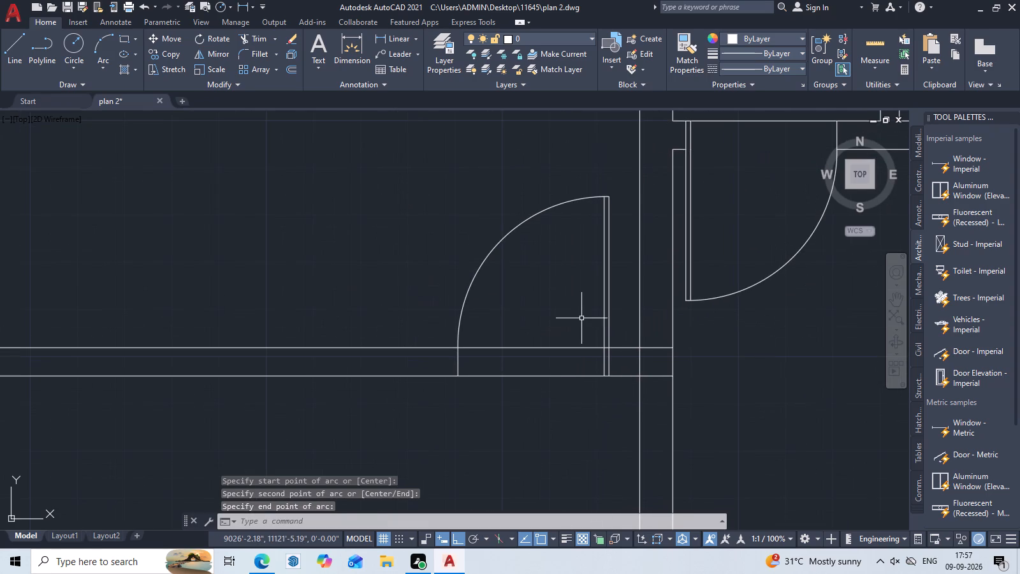
Trim the wall's north face line across the door opening and between the two leaf lines.
{"action": "type", "text": "TR"}
{"action": "key", "text": "space"}
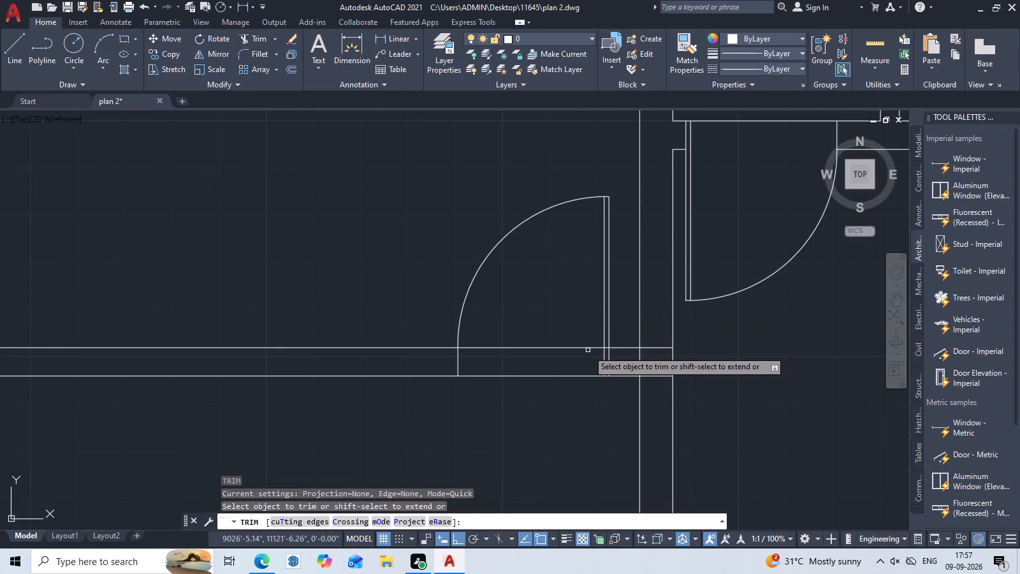
{"action": "double_click", "coordinate": [588, 350]}
{"action": "scroll", "coordinate": [605, 346], "scroll_direction": "up", "scroll_amount": 2}
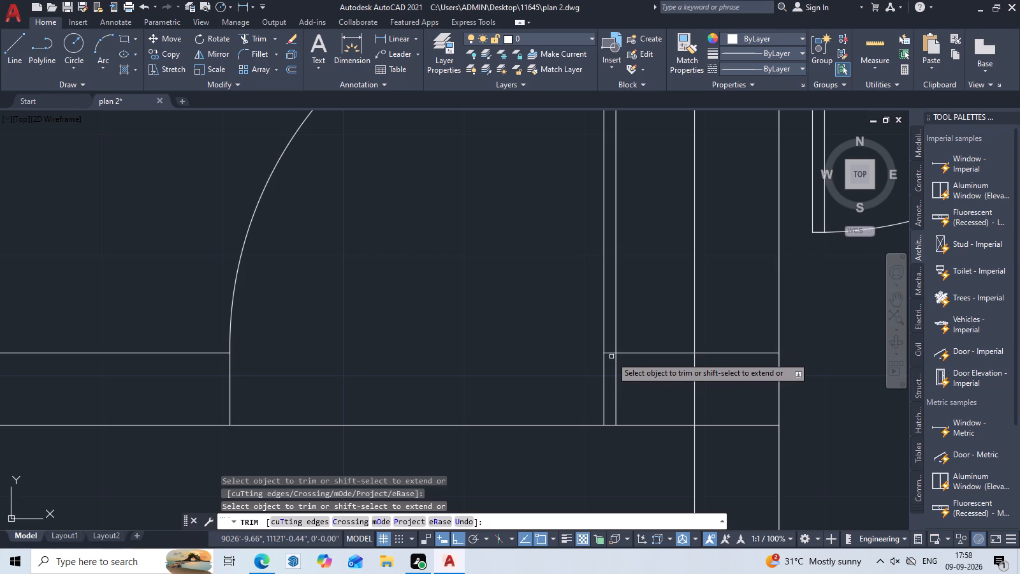
{"action": "left_click", "coordinate": [611, 352]}
{"action": "scroll", "coordinate": [611, 352], "scroll_direction": "down", "scroll_amount": 4}
{"action": "middle_click_drag", "start_coordinate": [619, 351], "coordinate": [619, 378]}
{"action": "key", "text": "Escape"}
Trim the overlapping wall lines where the horizontal wall east of the new door meets the vertical wall.
{"action": "middle_click_drag", "start_coordinate": [719, 332], "coordinate": [718, 330]}
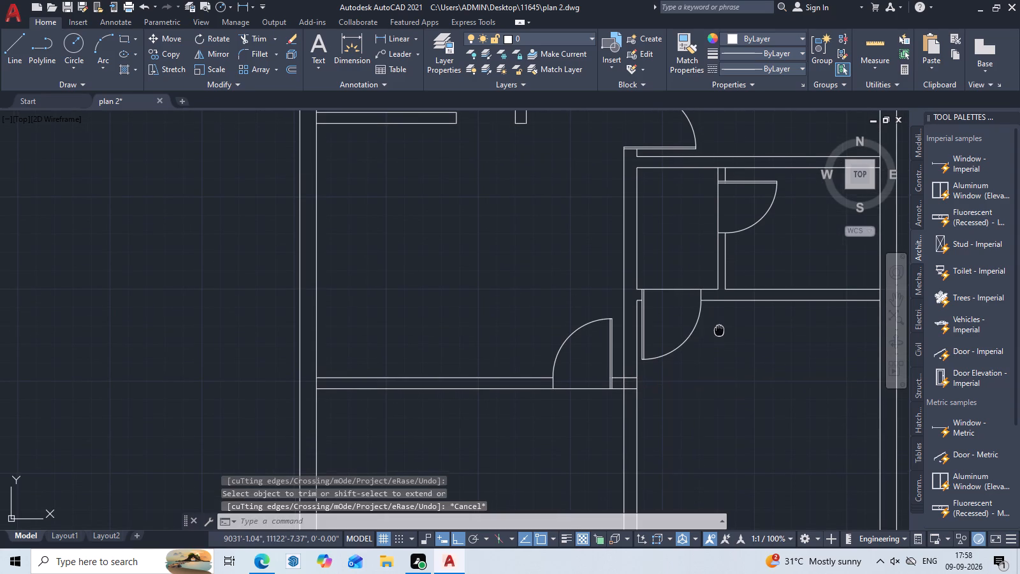
{"action": "middle_click_drag", "start_coordinate": [718, 330], "coordinate": [623, 328]}
{"action": "scroll", "coordinate": [623, 328], "scroll_direction": "down", "scroll_amount": 1}
{"action": "middle_click_drag", "start_coordinate": [630, 385], "coordinate": [642, 312]}
{"action": "scroll", "coordinate": [583, 288], "scroll_direction": "up", "scroll_amount": 2}
{"action": "type", "text": "TR"}
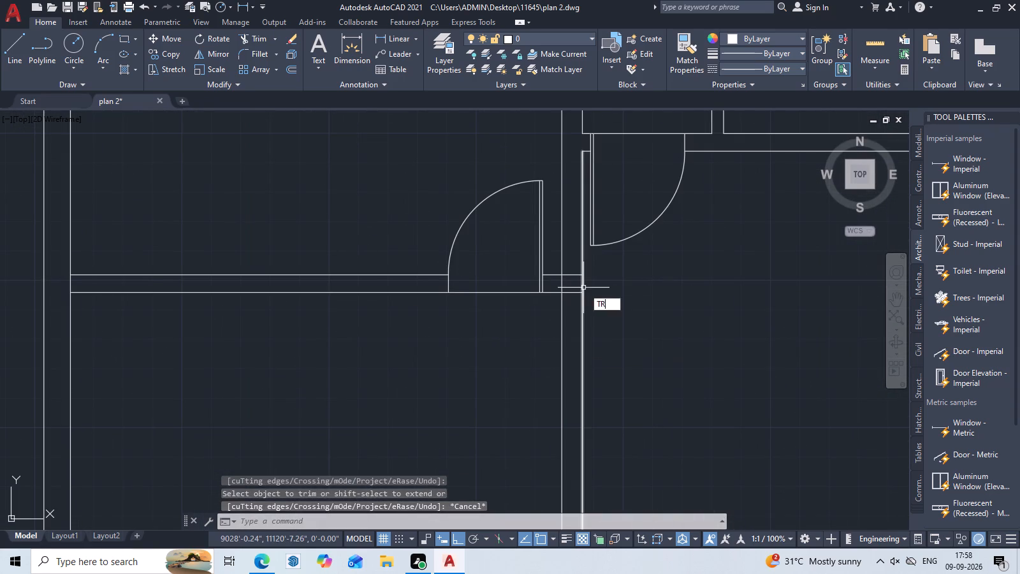
{"action": "key", "text": "space"}
{"action": "scroll", "coordinate": [570, 291], "scroll_direction": "up", "scroll_amount": 3}
{"action": "left_click", "coordinate": [570, 295]}
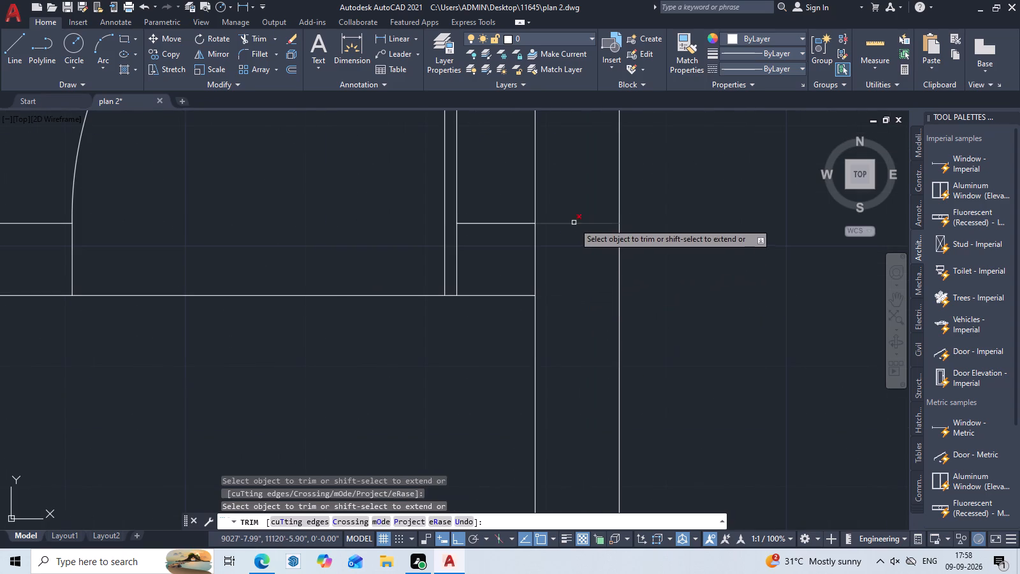
{"action": "left_click", "coordinate": [574, 223]}
{"action": "left_click", "coordinate": [535, 254]}
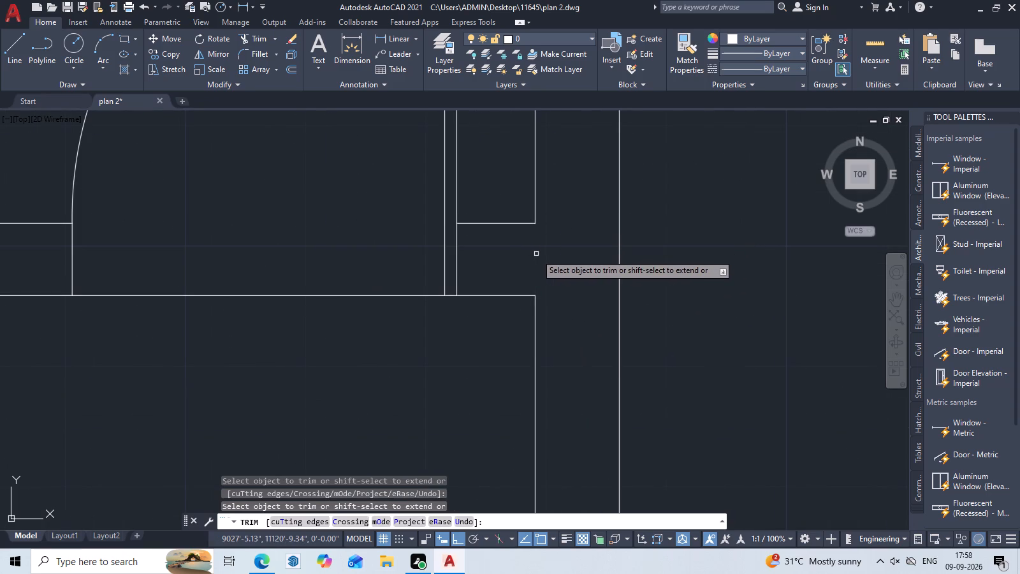
{"action": "scroll", "coordinate": [537, 254], "scroll_direction": "down", "scroll_amount": 5}
{"action": "middle_click_drag", "start_coordinate": [610, 304], "coordinate": [614, 295]}
{"action": "middle_click", "coordinate": [615, 294]}
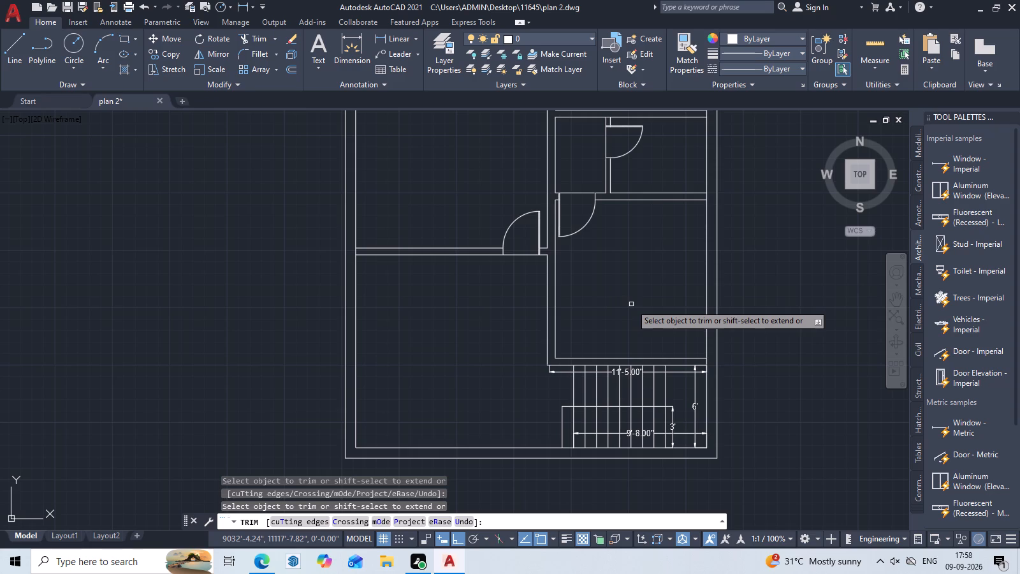
{"action": "key", "text": "Escape"}
Draw a short jamb line across the south exterior wall, west of the staircase.
{"action": "middle_click_drag", "start_coordinate": [565, 382], "coordinate": [577, 320]}
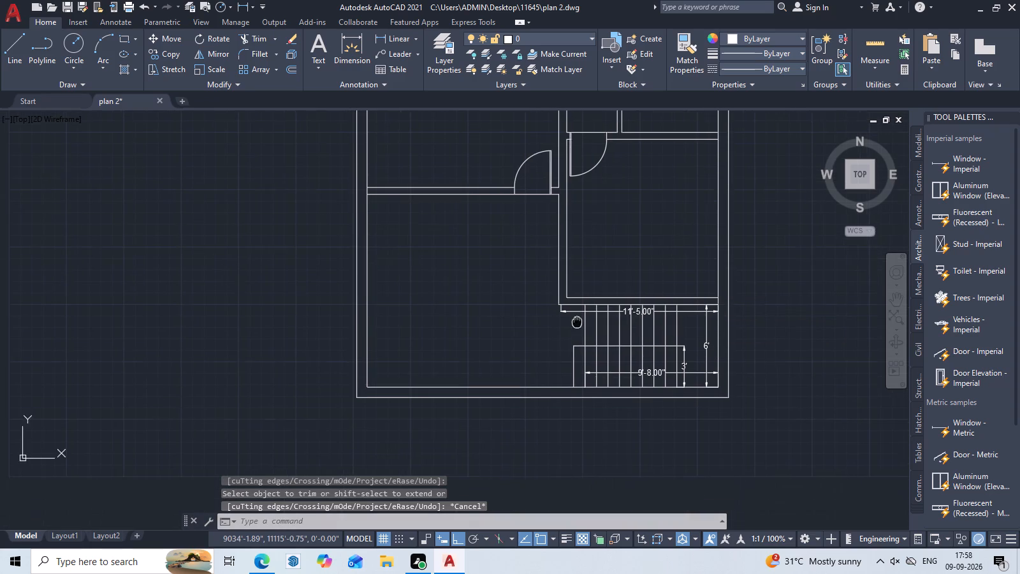
{"action": "scroll", "coordinate": [511, 398], "scroll_direction": "up", "scroll_amount": 2}
{"action": "middle_click_drag", "start_coordinate": [511, 399], "coordinate": [599, 401]}
{"action": "middle_click_drag", "start_coordinate": [627, 418], "coordinate": [556, 415]}
{"action": "scroll", "coordinate": [506, 396], "scroll_direction": "up", "scroll_amount": 1}
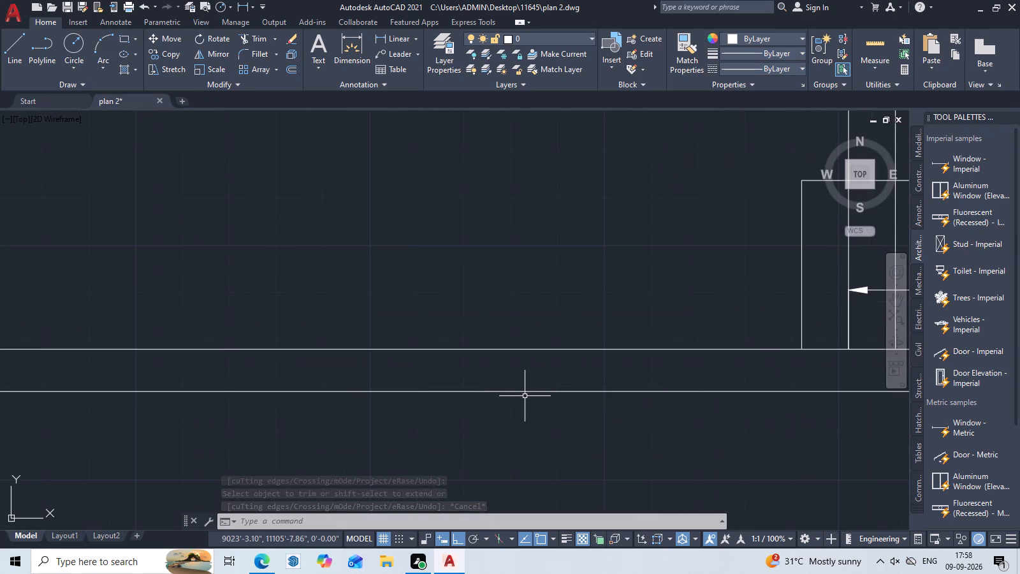
{"action": "type", "text": "L"}
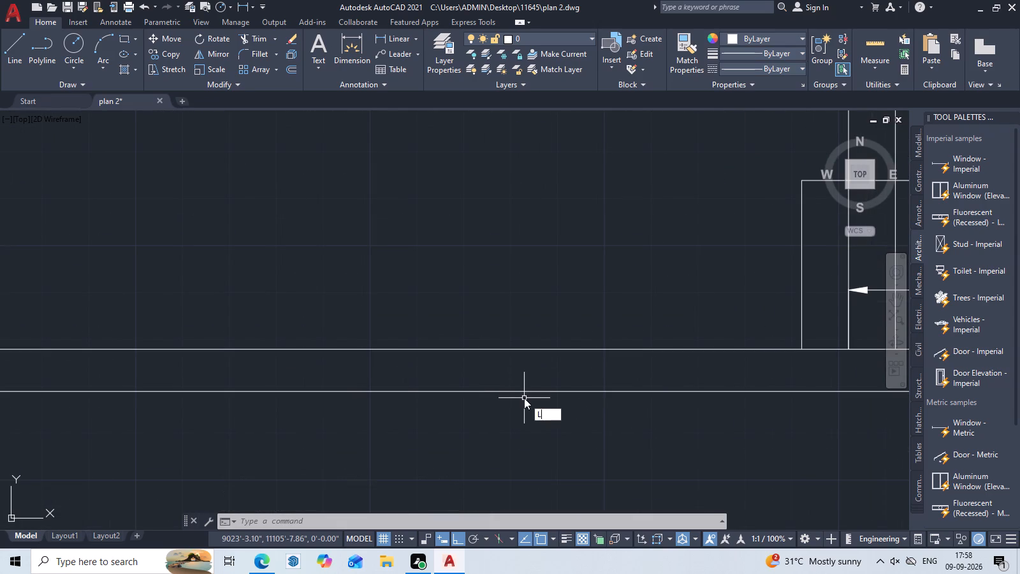
{"action": "key", "text": "space"}
{"action": "scroll", "coordinate": [407, 409], "scroll_direction": "down", "scroll_amount": 2}
{"action": "middle_click_drag", "start_coordinate": [483, 452], "coordinate": [551, 452]}
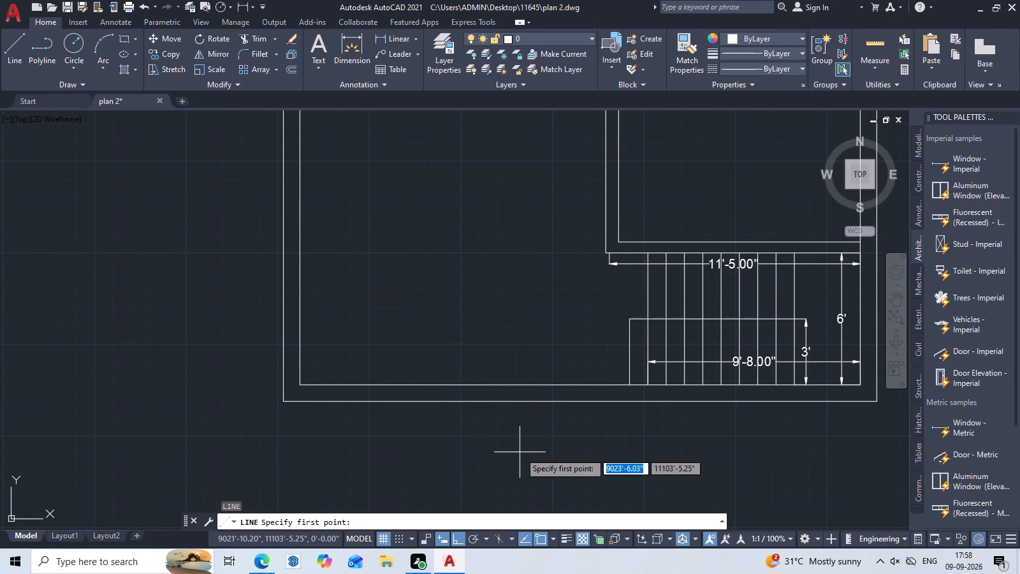
{"action": "scroll", "coordinate": [522, 404], "scroll_direction": "up", "scroll_amount": 1}
{"action": "left_click", "coordinate": [519, 401]}
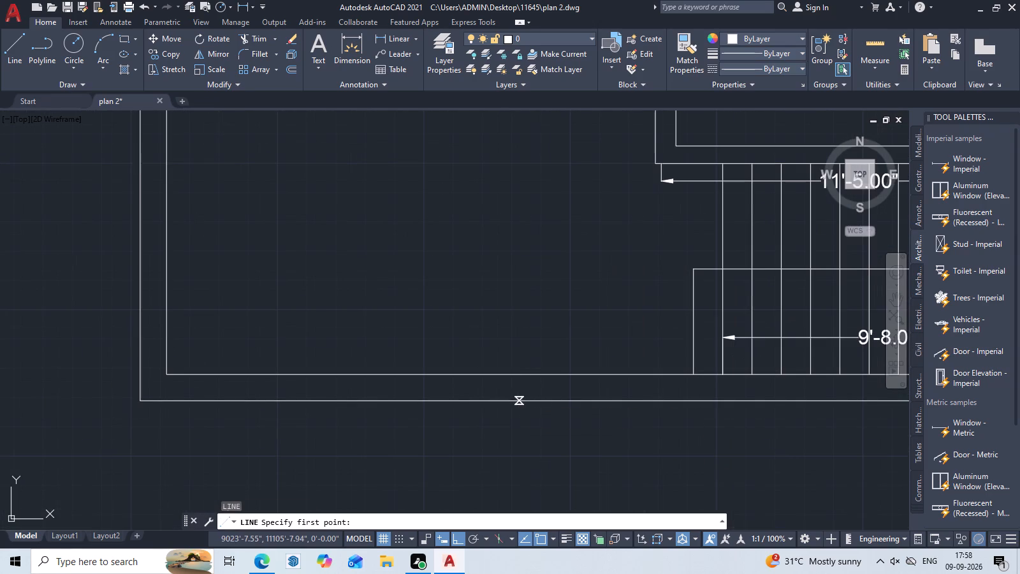
{"action": "left_click", "coordinate": [518, 371]}
{"action": "key", "text": "Escape"}
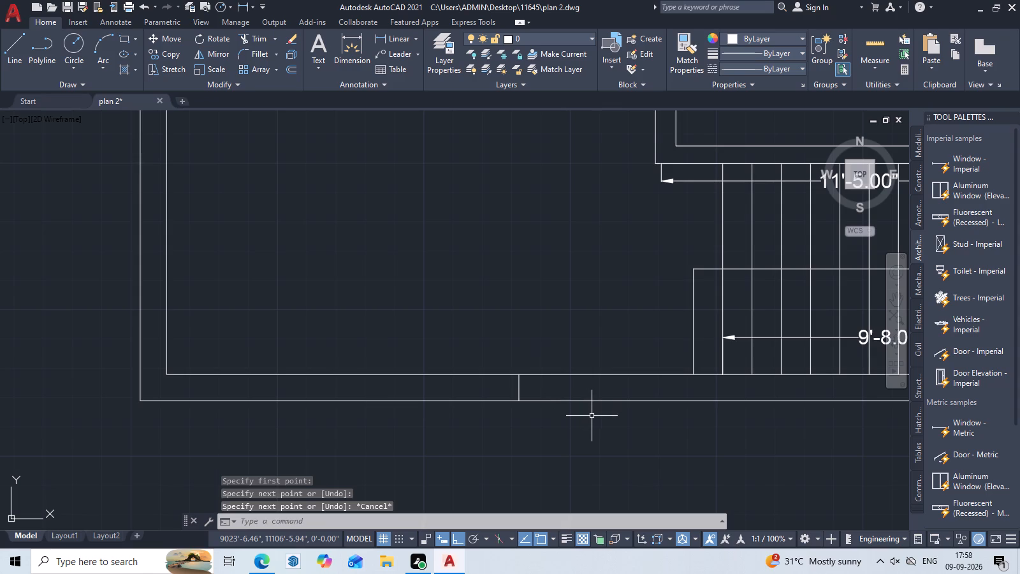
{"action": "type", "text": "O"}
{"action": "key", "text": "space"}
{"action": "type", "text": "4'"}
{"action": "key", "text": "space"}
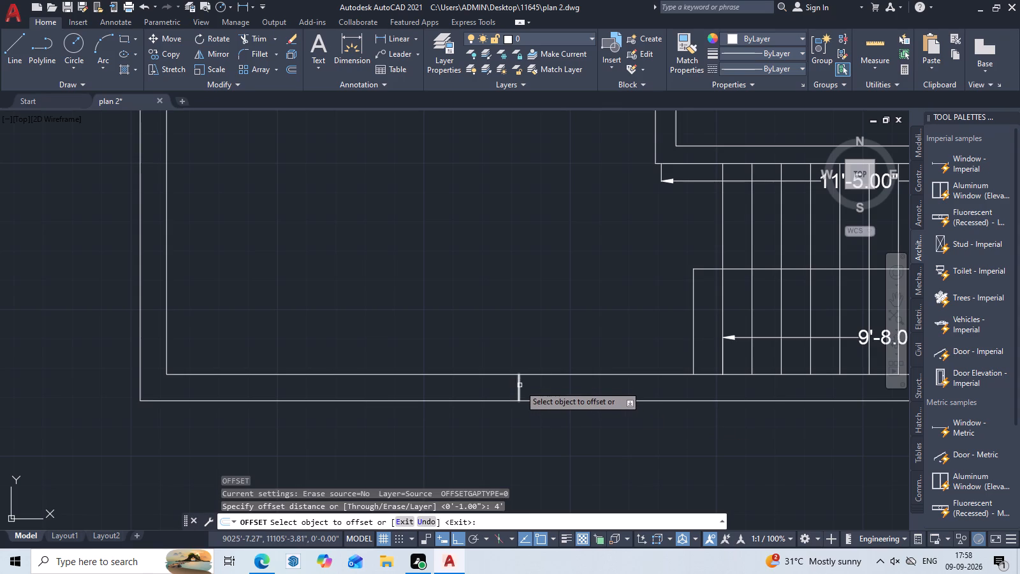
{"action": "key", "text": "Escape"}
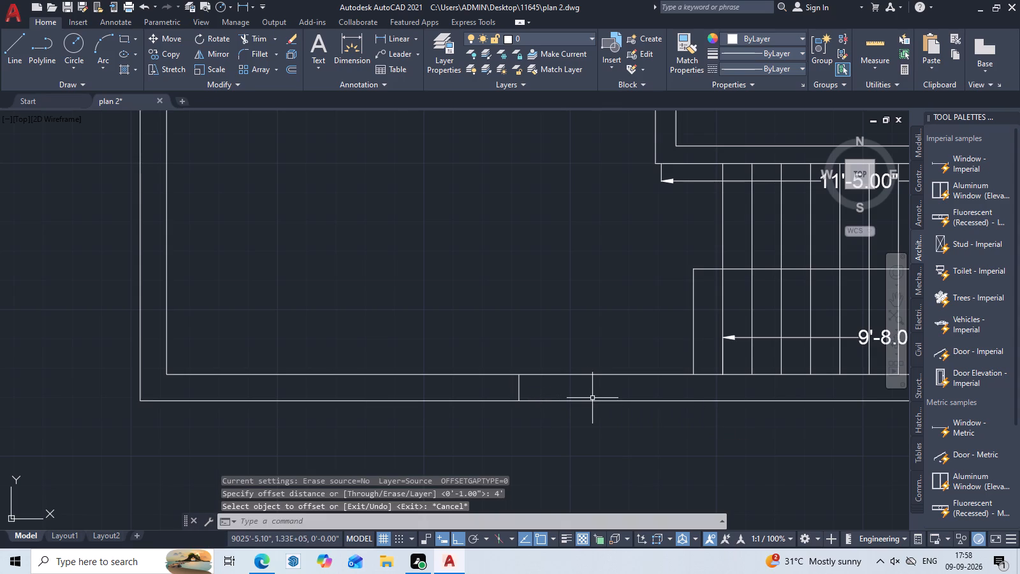
Offset the south wall's jamb line 3'3" eastward to mark the other side of the door opening.
{"action": "type", "text": "O 3"}
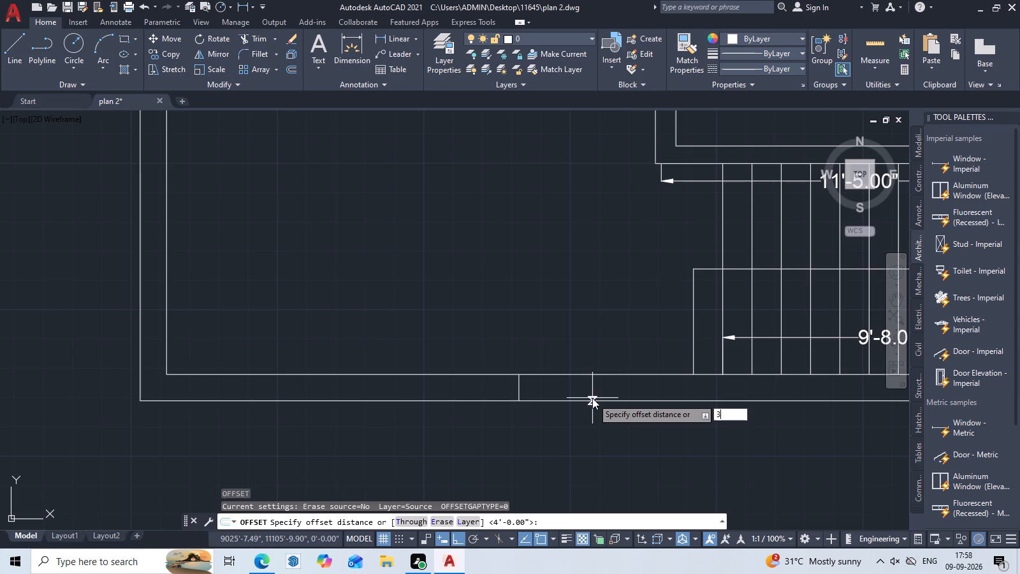
{"action": "key", "text": "apostrophe"}
{"action": "type", "text": "3\""}
{"action": "key", "text": "space"}
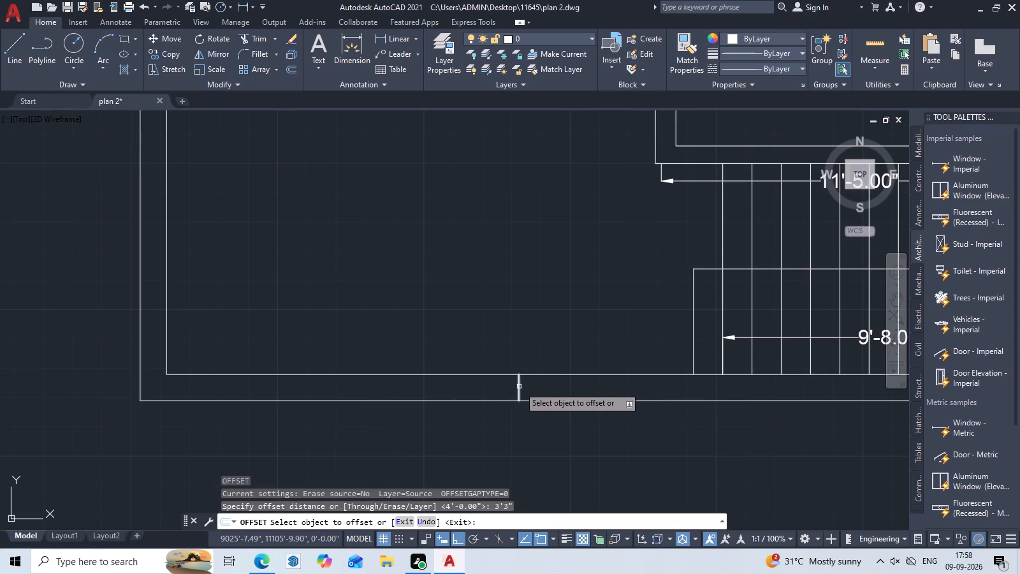
{"action": "left_click", "coordinate": [519, 386]}
{"action": "left_click", "coordinate": [631, 385]}
{"action": "key", "text": "Escape"}
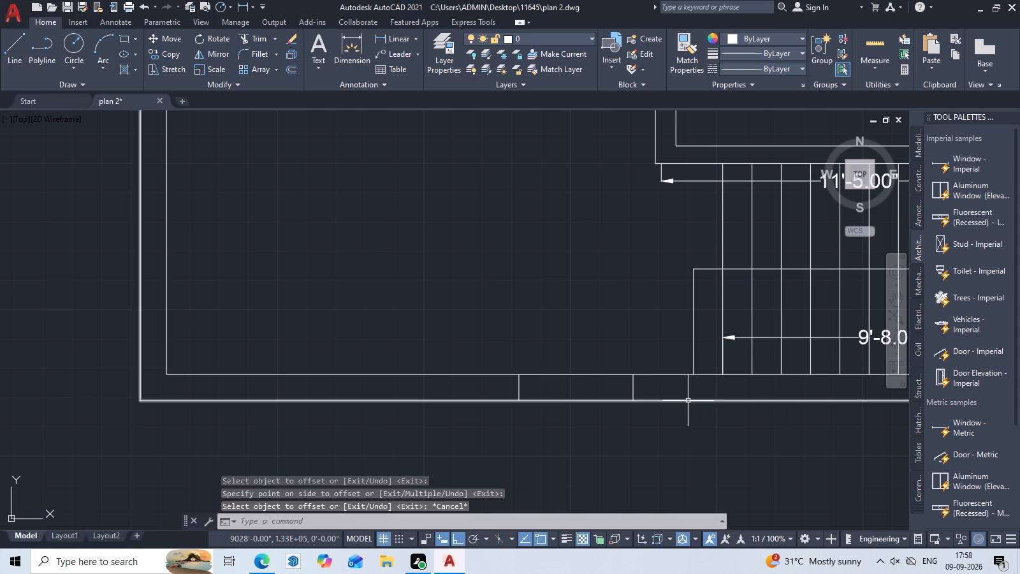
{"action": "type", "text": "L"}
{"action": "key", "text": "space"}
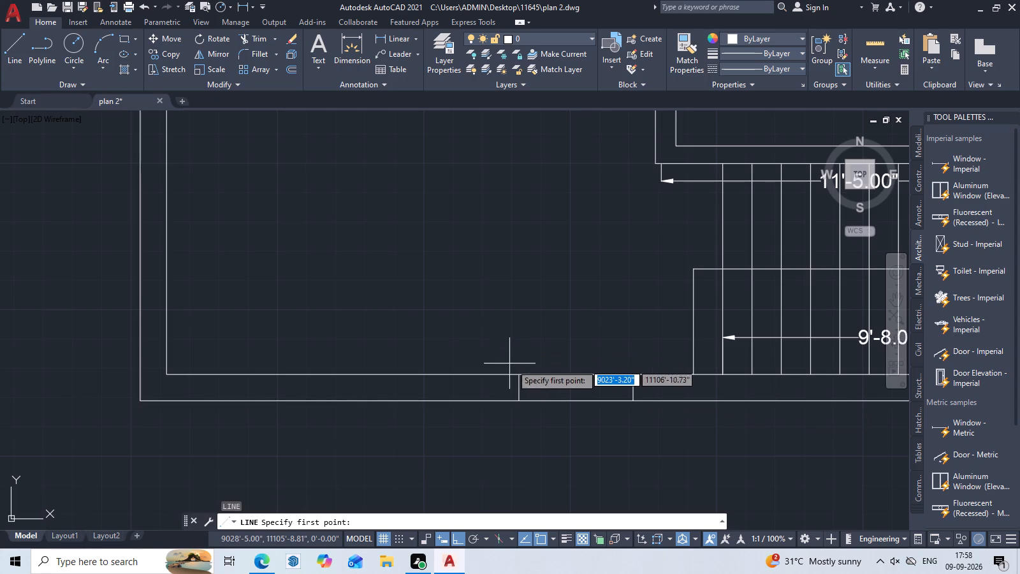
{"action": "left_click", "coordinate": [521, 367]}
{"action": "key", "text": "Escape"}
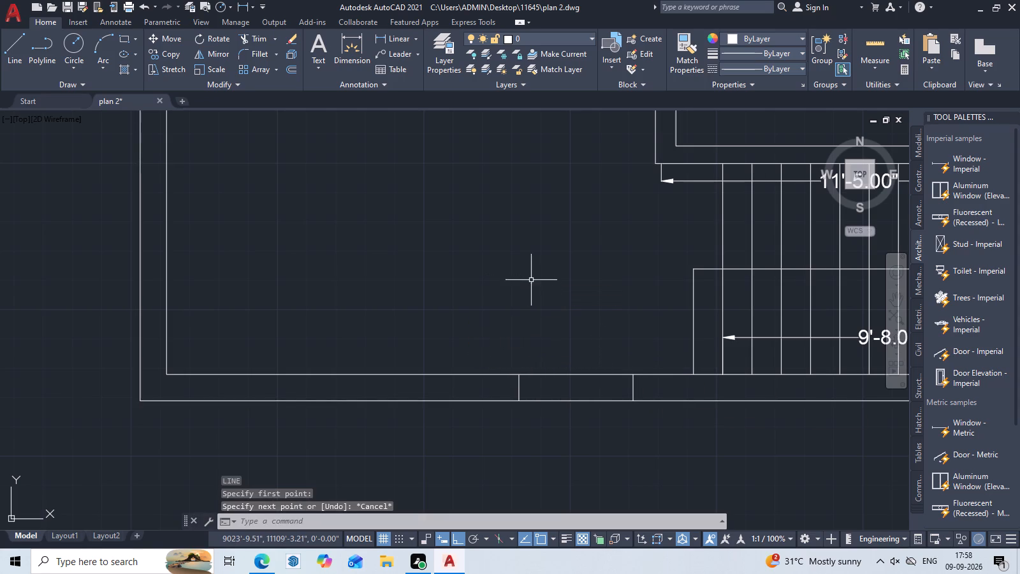
Draw a 3'3" door leaf line north from the inner end of the south opening's west jamb.
{"action": "key", "text": "space"}
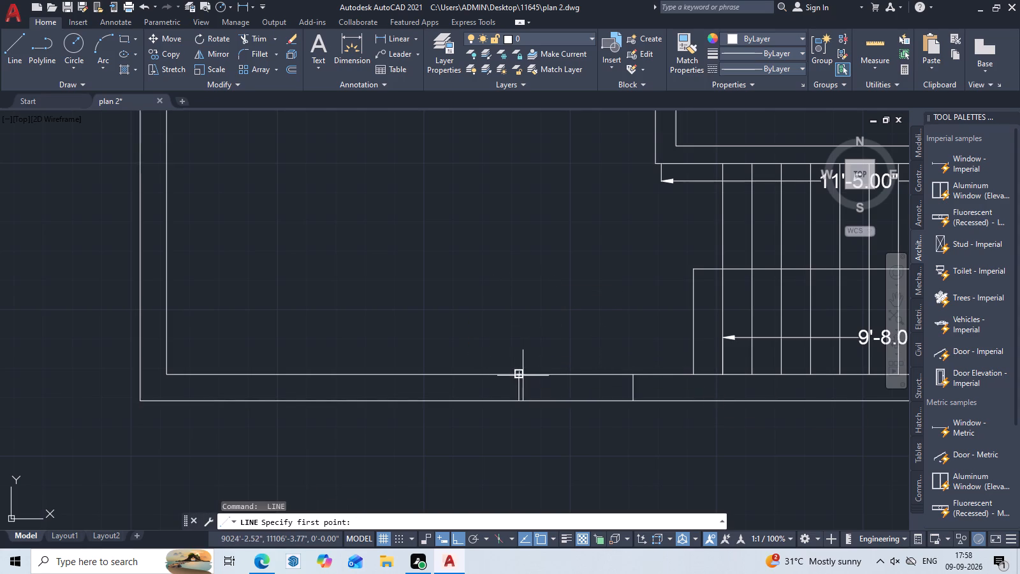
{"action": "left_click", "coordinate": [522, 376]}
{"action": "type", "text": "3'"}
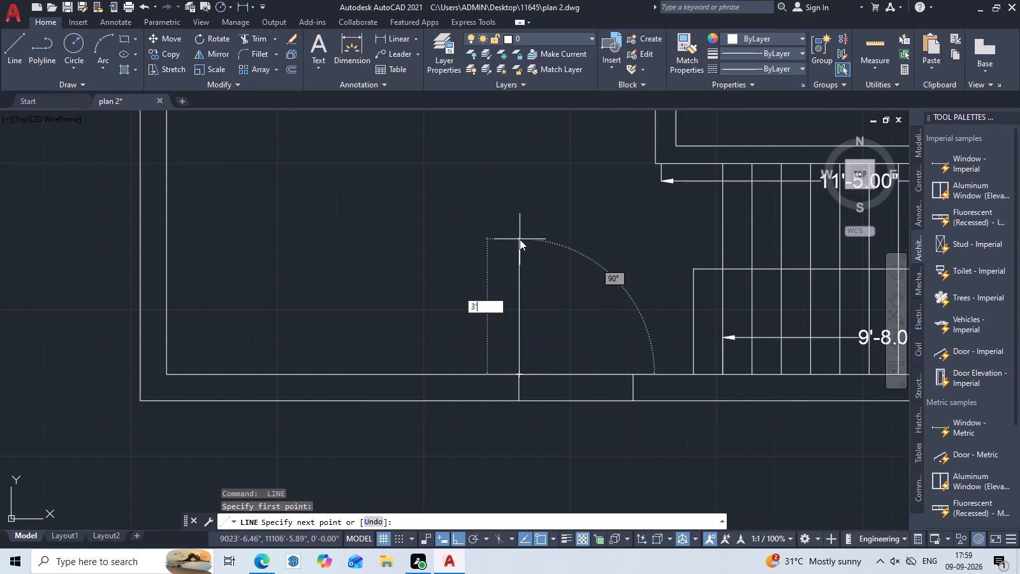
{"action": "type", "text": "3\""}
{"action": "key", "text": "space"}
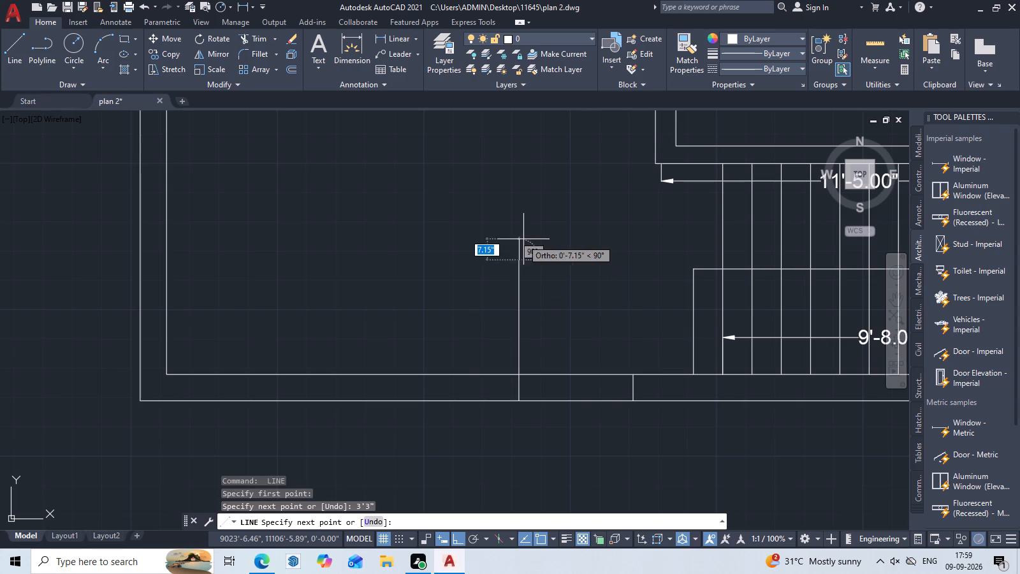
{"action": "key", "text": "Escape"}
Offset the door leaf line and the west jamb line 1" eastward to give the entrance door its thickness.
{"action": "type", "text": "O"}
{"action": "key", "text": "space"}
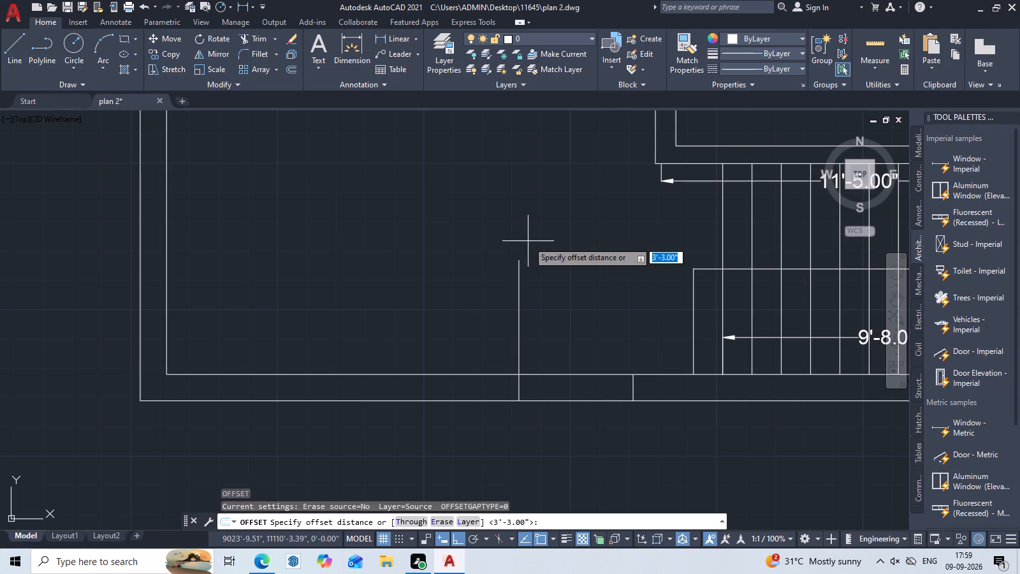
{"action": "key", "text": "1"}
{"action": "key", "text": "space"}
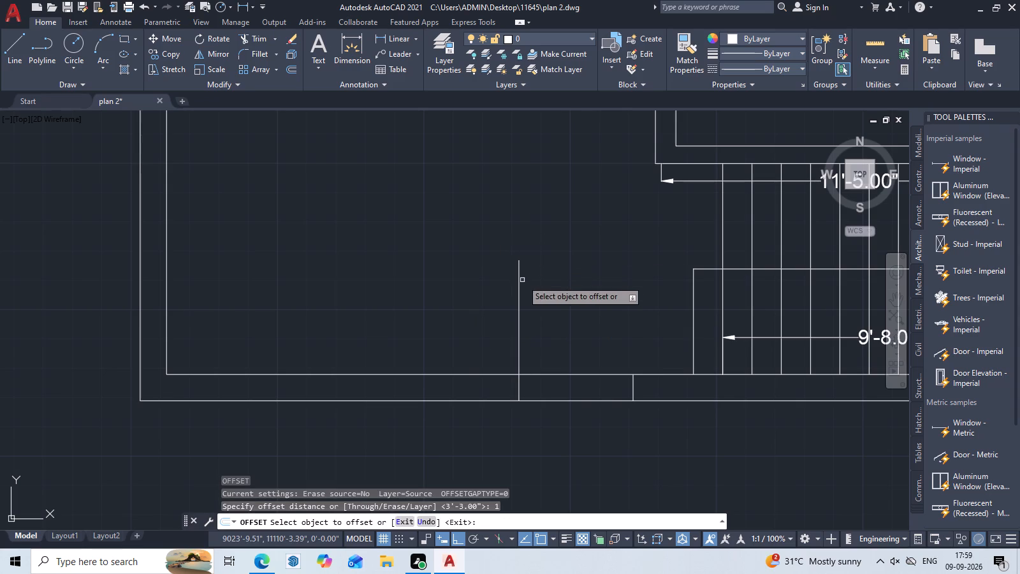
{"action": "left_click", "coordinate": [519, 295]}
{"action": "double_click", "coordinate": [546, 299]}
{"action": "key", "text": "Escape"}
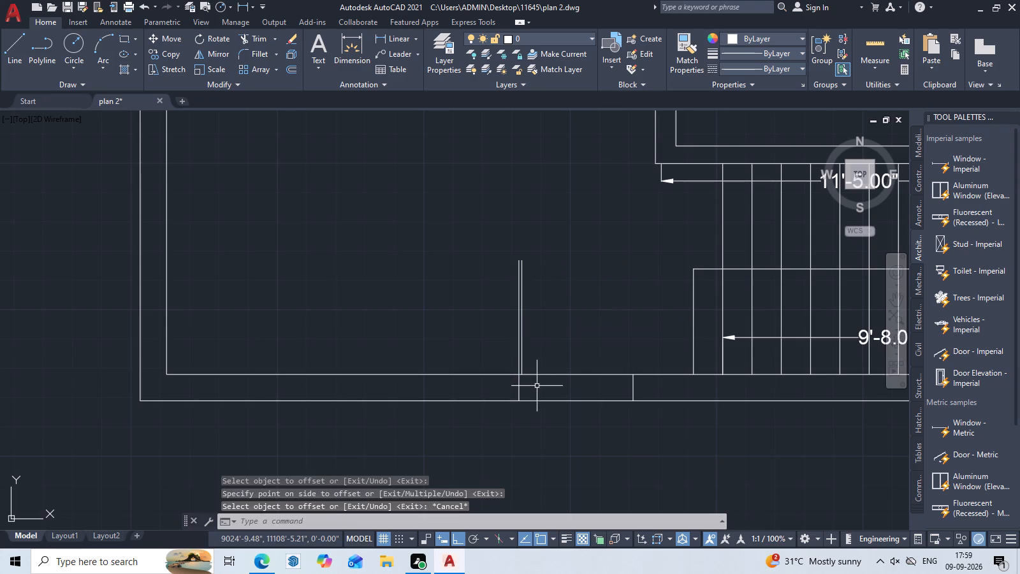
{"action": "key", "text": "space"}
{"action": "key", "text": "space"}
{"action": "left_click", "coordinate": [520, 387]}
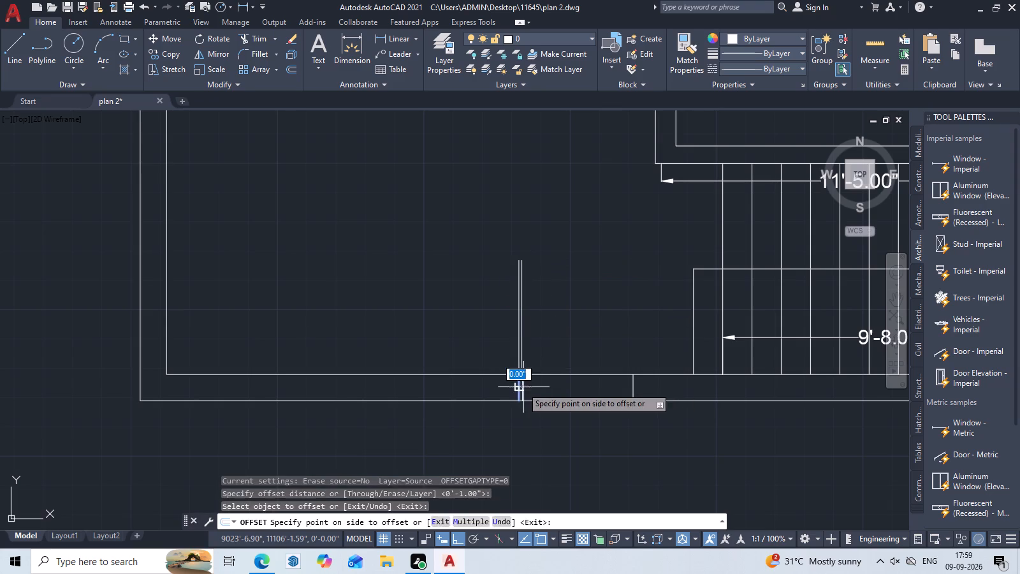
{"action": "left_click", "coordinate": [528, 387]}
{"action": "key", "text": "Escape"}
Draw the door swing arc from the top of the leaf to the inner corner of the opening's east jamb.
{"action": "type", "text": "A"}
{"action": "key", "text": "space"}
{"action": "scroll", "coordinate": [523, 267], "scroll_direction": "up", "scroll_amount": 1}
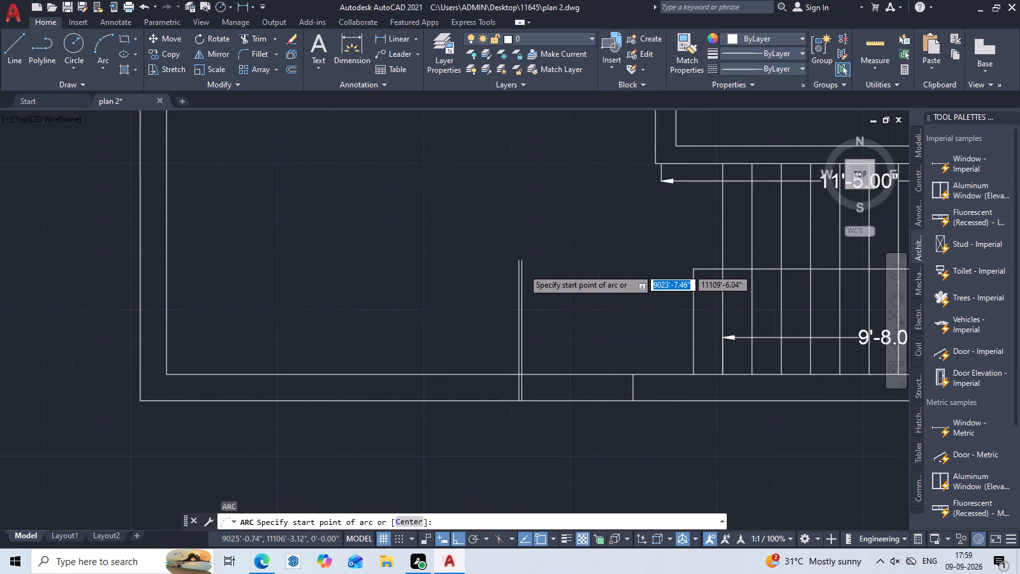
{"action": "scroll", "coordinate": [523, 267], "scroll_direction": "up", "scroll_amount": 3}
{"action": "left_click", "coordinate": [495, 237]}
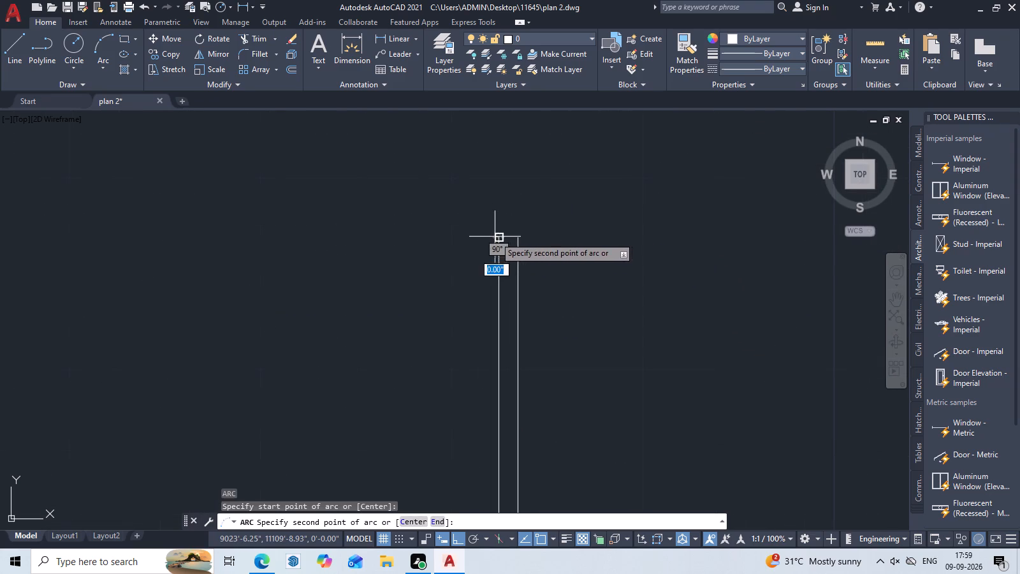
{"action": "left_click", "coordinate": [517, 240]}
{"action": "scroll", "coordinate": [558, 260], "scroll_direction": "down", "scroll_amount": 3}
{"action": "middle_click_drag", "start_coordinate": [608, 369], "coordinate": [520, 201]}
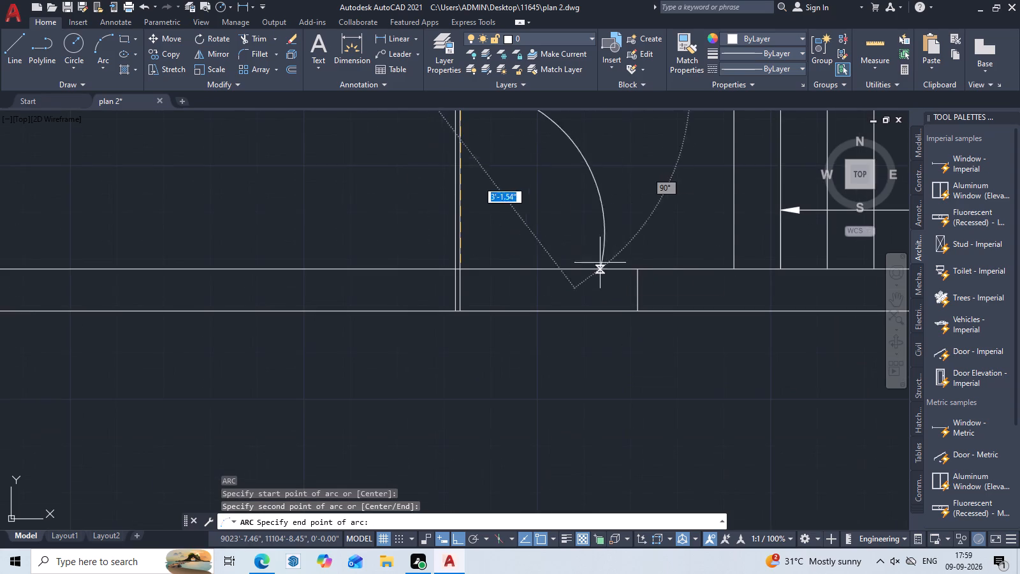
{"action": "left_click", "coordinate": [639, 270]}
{"action": "key", "text": "Escape"}
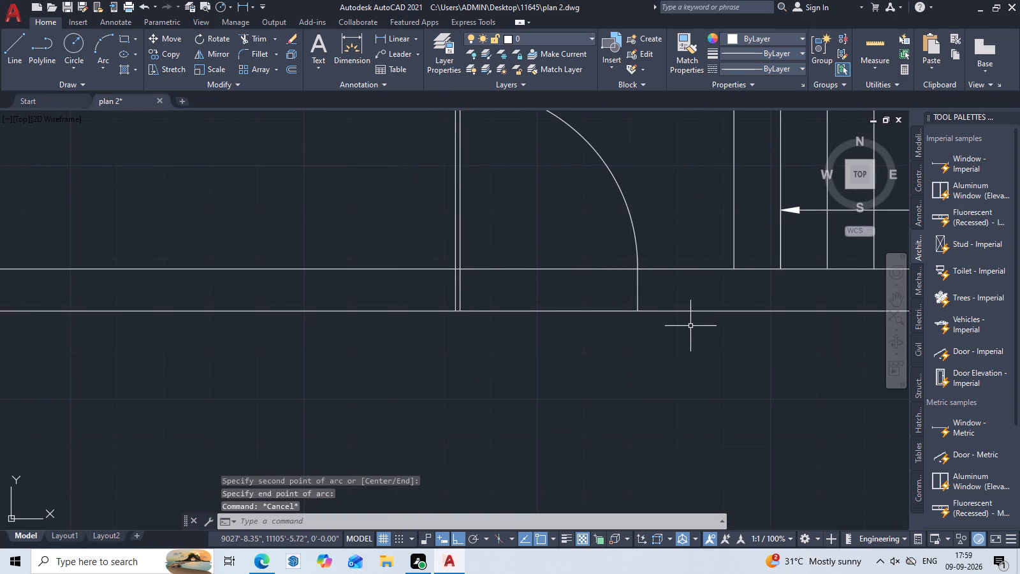
Trim the south wall's inner face line across the entrance door opening and between the two leaf lines.
{"action": "type", "text": "TR"}
{"action": "key", "text": "space"}
{"action": "left_click", "coordinate": [560, 267]}
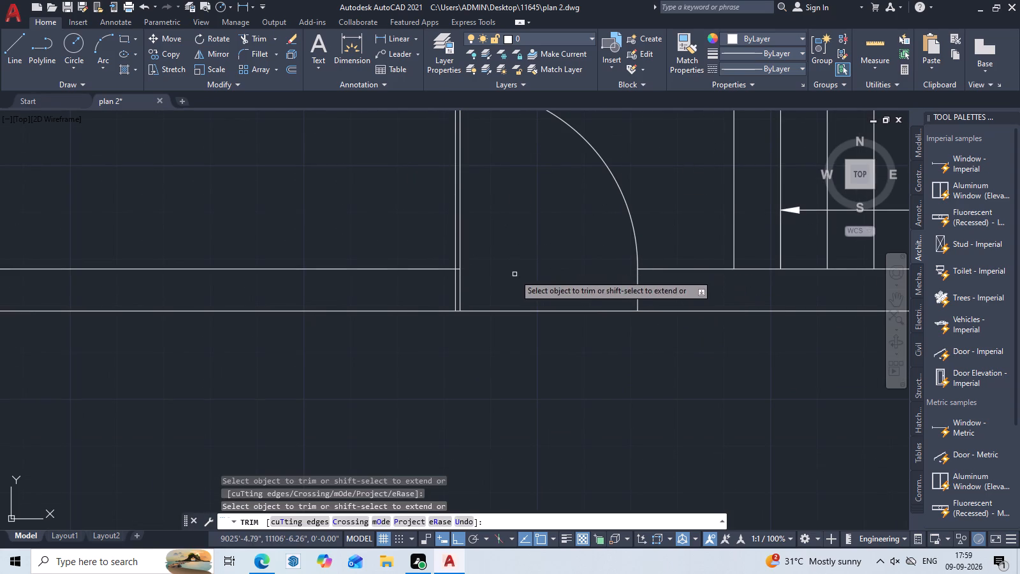
{"action": "scroll", "coordinate": [455, 270], "scroll_direction": "up", "scroll_amount": 5}
{"action": "left_click", "coordinate": [472, 250]}
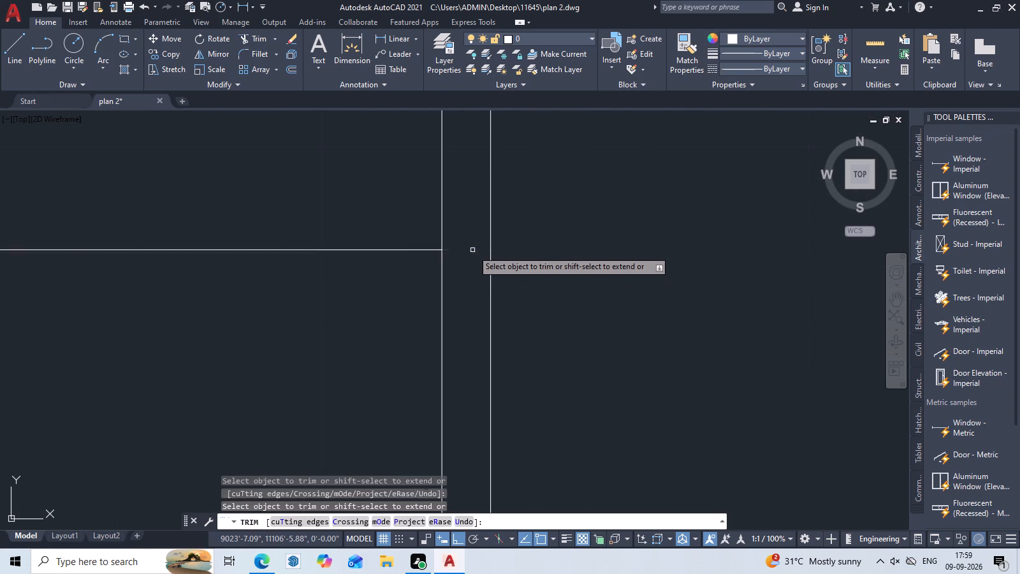
{"action": "scroll", "coordinate": [473, 253], "scroll_direction": "down", "scroll_amount": 5}
{"action": "middle_click_drag", "start_coordinate": [607, 318], "coordinate": [590, 363]}
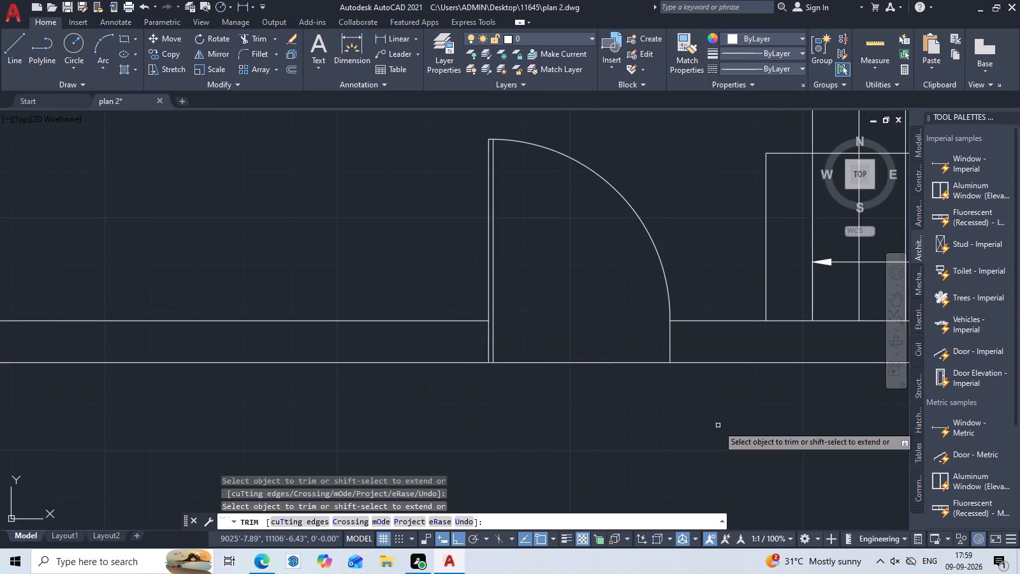
{"action": "scroll", "coordinate": [564, 337], "scroll_direction": "down", "scroll_amount": 2}
{"action": "middle_click_drag", "start_coordinate": [589, 338], "coordinate": [636, 401]}
{"action": "key", "text": "Escape"}
Examine the plan with its new entrance door alongside the coloured reference plan.
{"action": "scroll", "coordinate": [601, 325], "scroll_direction": "down", "scroll_amount": 2}
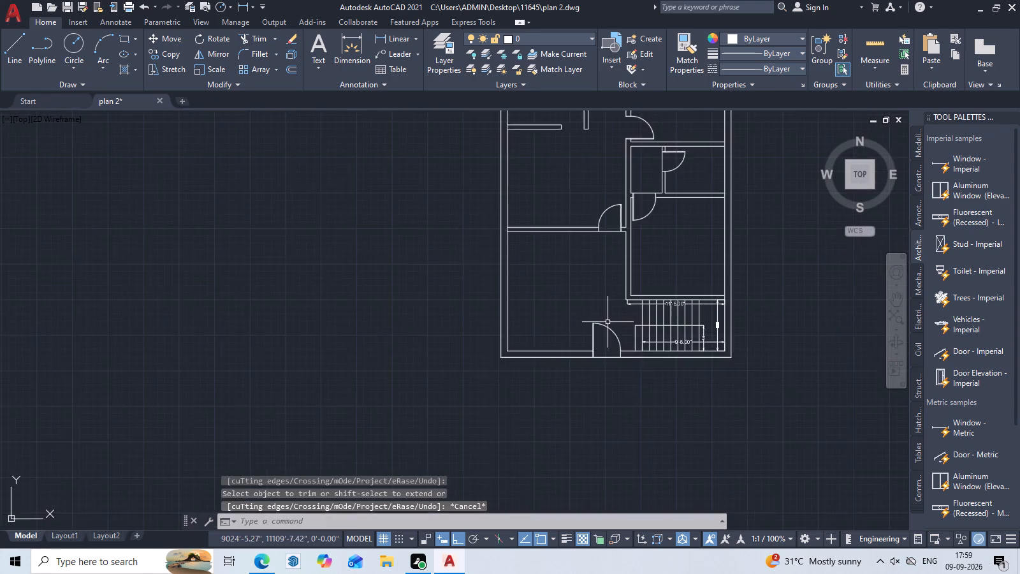
{"action": "scroll", "coordinate": [608, 322], "scroll_direction": "down", "scroll_amount": 1}
{"action": "middle_click_drag", "start_coordinate": [622, 323], "coordinate": [628, 380]}
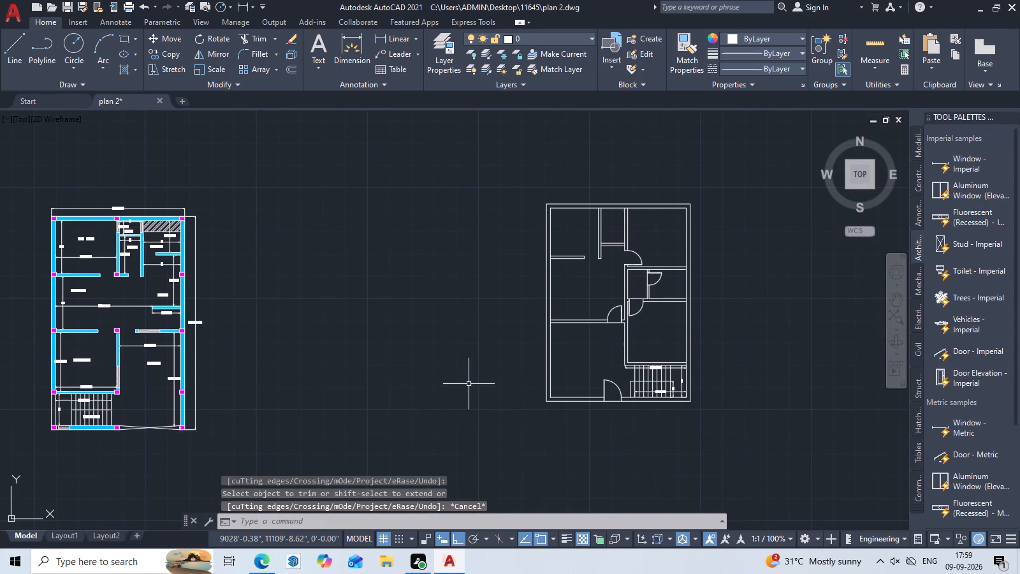
{"action": "middle_click_drag", "start_coordinate": [718, 423], "coordinate": [667, 378]}
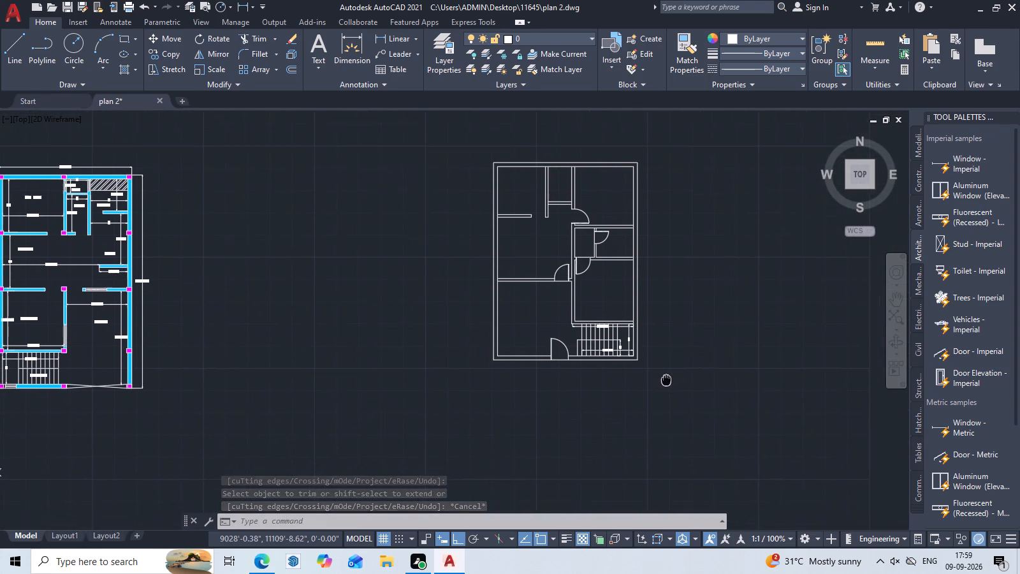
{"action": "middle_click_drag", "start_coordinate": [667, 378], "coordinate": [695, 367]}
{"action": "scroll", "coordinate": [580, 342], "scroll_direction": "up", "scroll_amount": 2}
{"action": "middle_click_drag", "start_coordinate": [661, 365], "coordinate": [472, 360]}
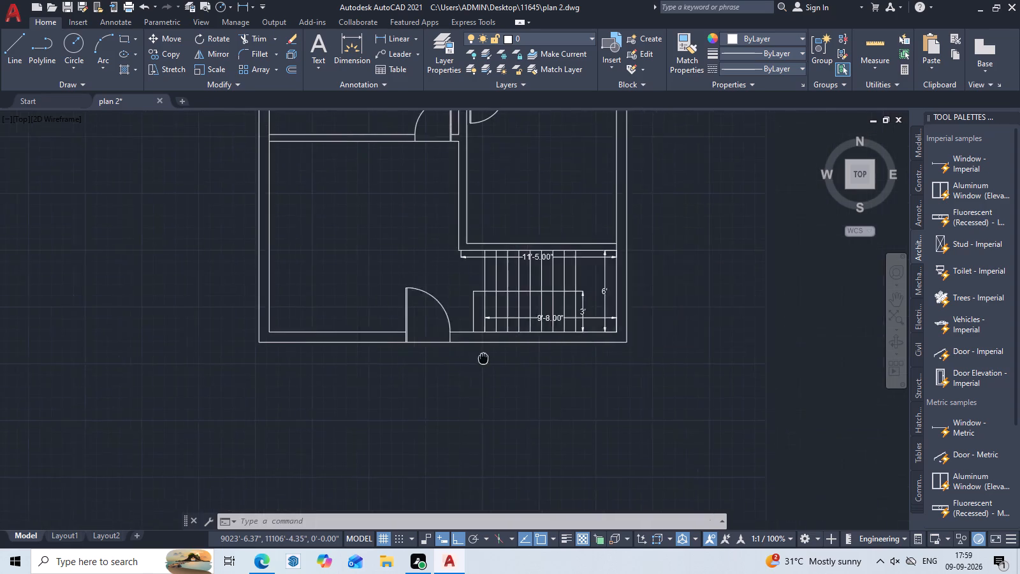
{"action": "middle_click_drag", "start_coordinate": [472, 360], "coordinate": [467, 362]}
{"action": "scroll", "coordinate": [359, 359], "scroll_direction": "up", "scroll_amount": 2}
{"action": "middle_click_drag", "start_coordinate": [504, 365], "coordinate": [554, 360]}
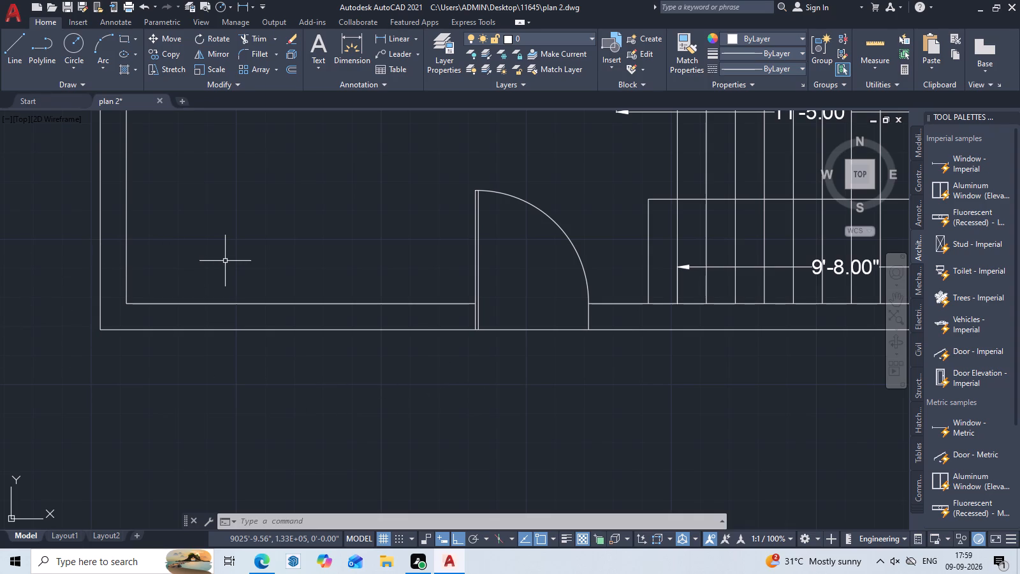
Quick-measure the rooms and walls around the interior doors on the plan's east side.
{"action": "scroll", "coordinate": [545, 233], "scroll_direction": "down", "scroll_amount": 3}
{"action": "middle_click_drag", "start_coordinate": [637, 255], "coordinate": [637, 258]}
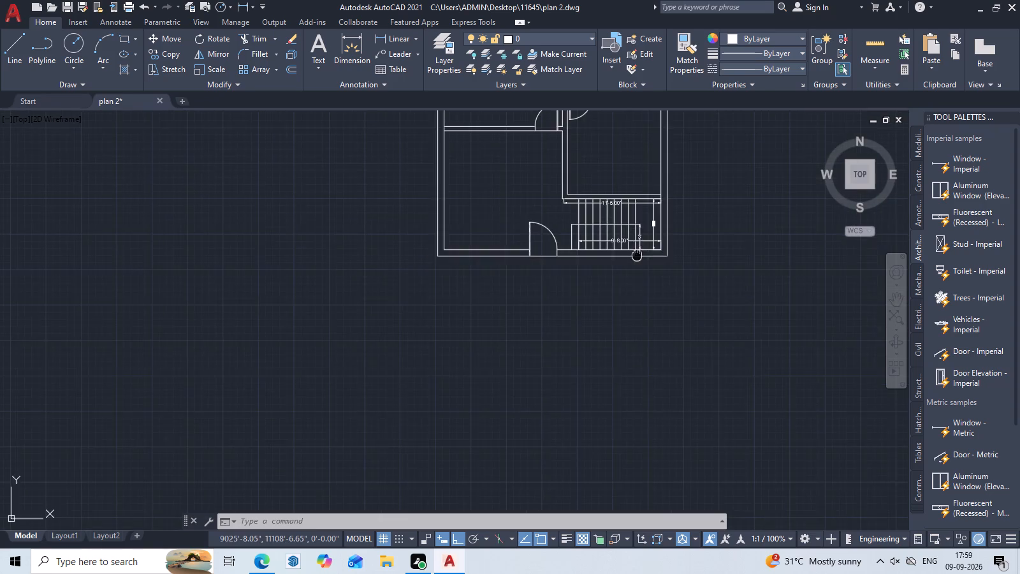
{"action": "middle_click_drag", "start_coordinate": [637, 258], "coordinate": [657, 389]}
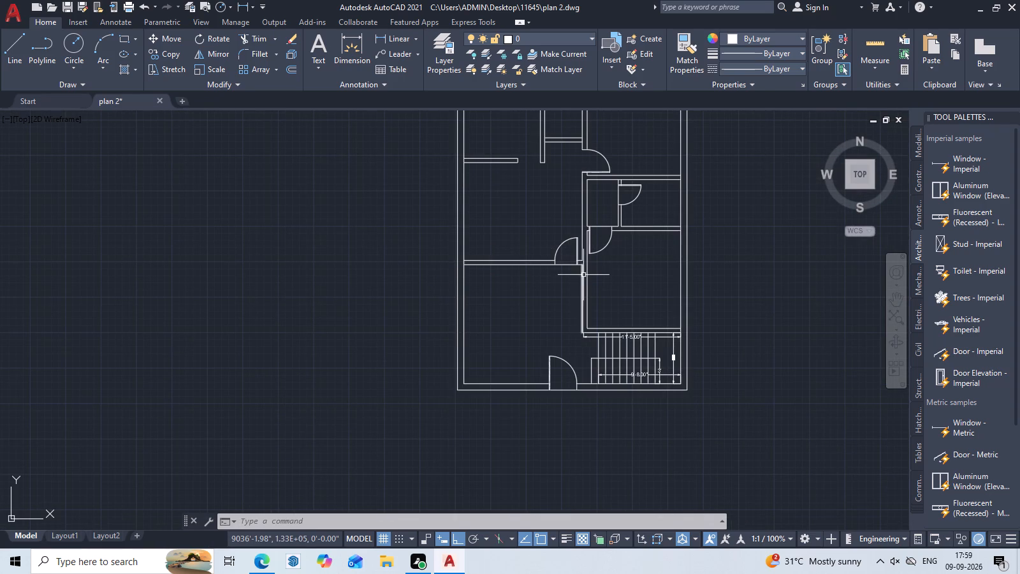
{"action": "scroll", "coordinate": [586, 263], "scroll_direction": "up", "scroll_amount": 2}
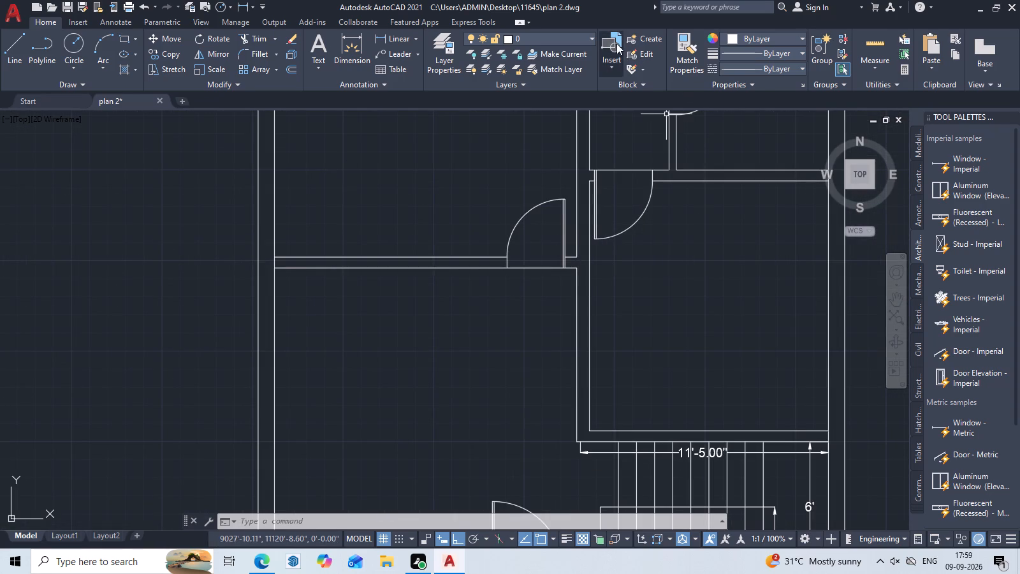
{"action": "left_click", "coordinate": [868, 40]}
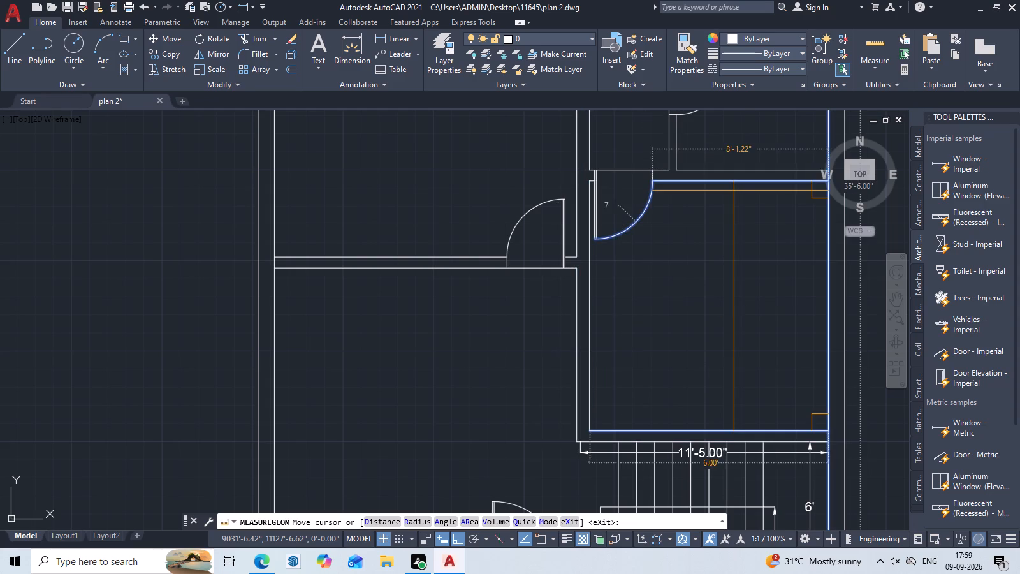
{"action": "scroll", "coordinate": [734, 179], "scroll_direction": "up", "scroll_amount": 2}
{"action": "middle_click", "coordinate": [733, 172]}
{"action": "middle_click_drag", "start_coordinate": [733, 172], "coordinate": [668, 374]}
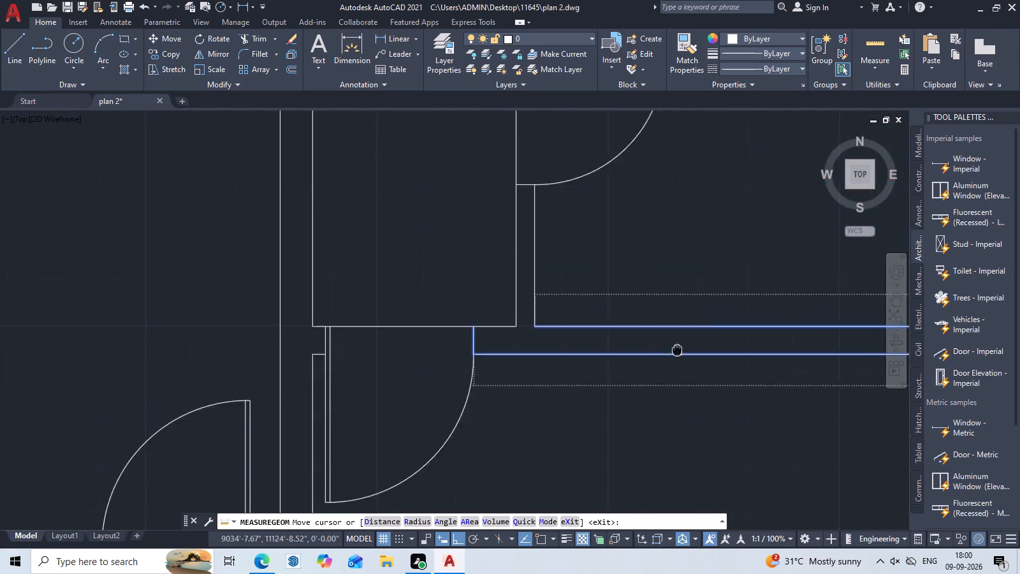
{"action": "middle_click_drag", "start_coordinate": [668, 374], "coordinate": [638, 549]}
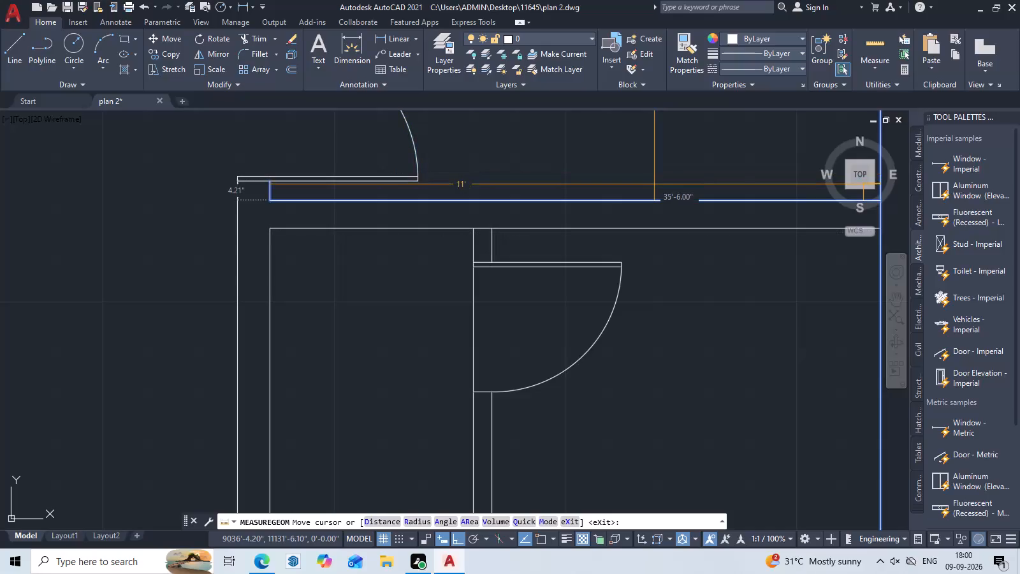
{"action": "key", "text": "Escape"}
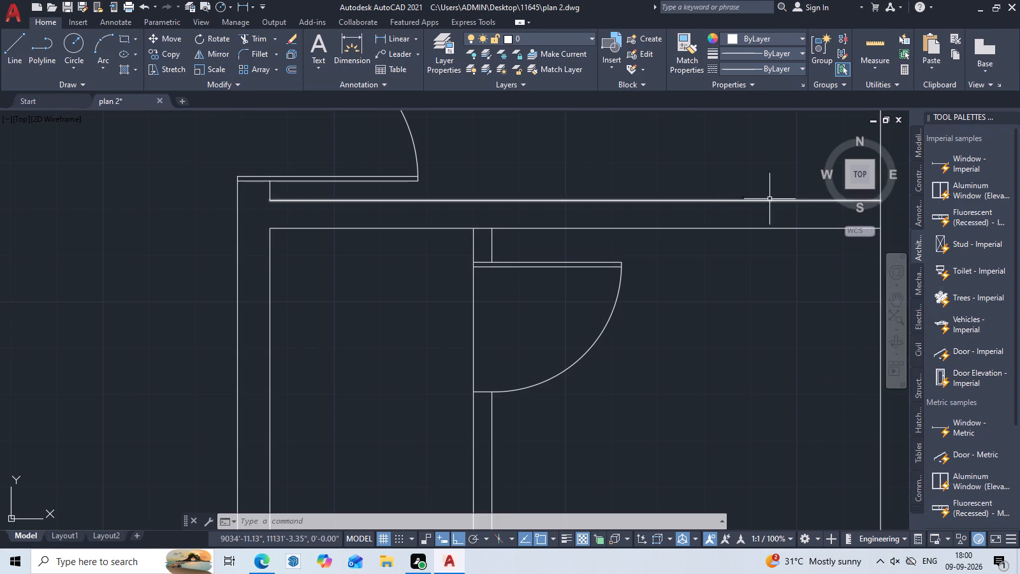
{"action": "scroll", "coordinate": [761, 202], "scroll_direction": "down", "scroll_amount": 4}
{"action": "middle_click_drag", "start_coordinate": [768, 226], "coordinate": [759, 354]}
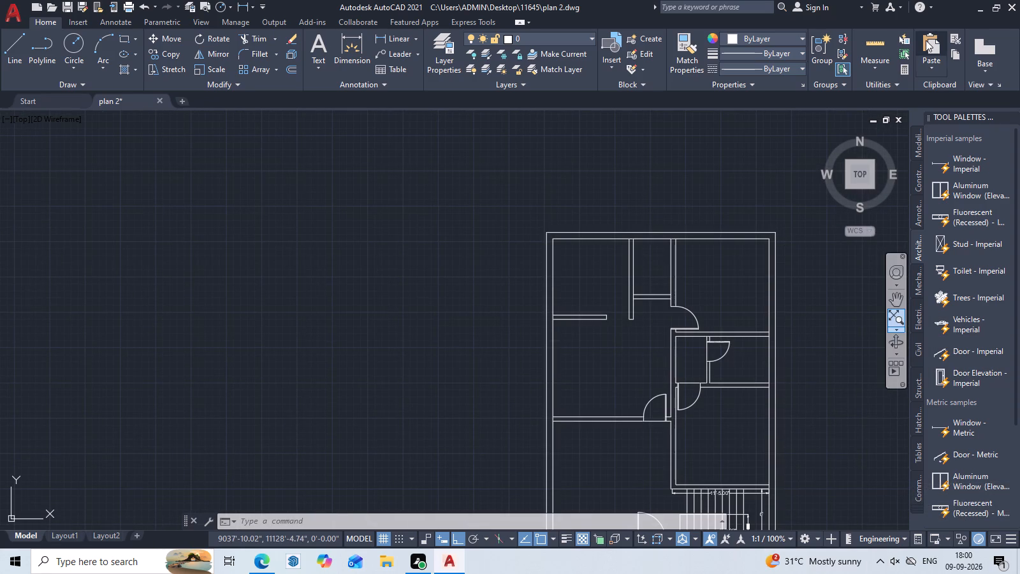
{"action": "left_click", "coordinate": [884, 47]}
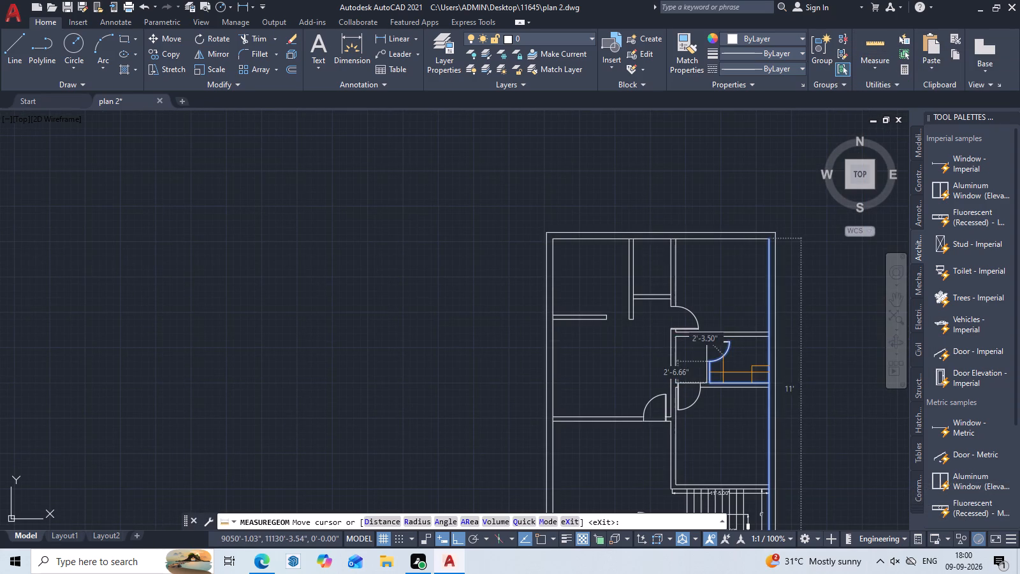
{"action": "key", "text": "Escape"}
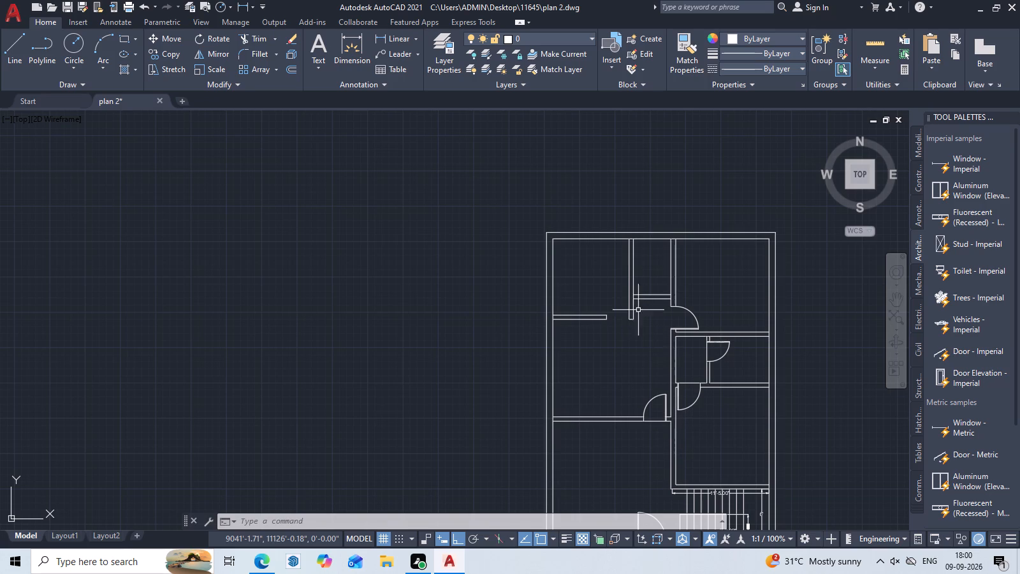
Draw a short line across the south exterior wall's thickness, west of the entrance door.
{"action": "middle_click_drag", "start_coordinate": [675, 432], "coordinate": [561, 275]}
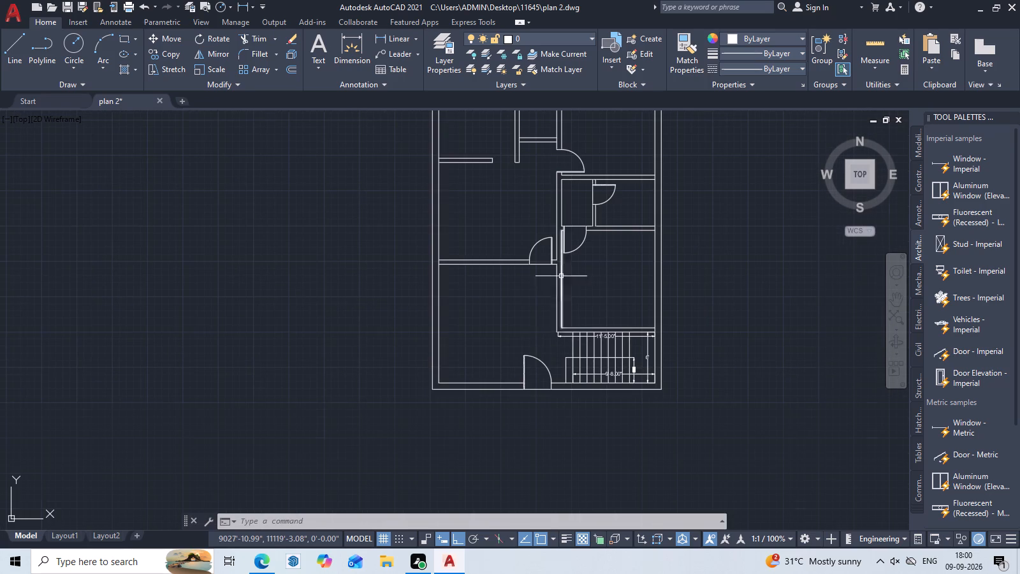
{"action": "middle_click_drag", "start_coordinate": [516, 365], "coordinate": [594, 370]}
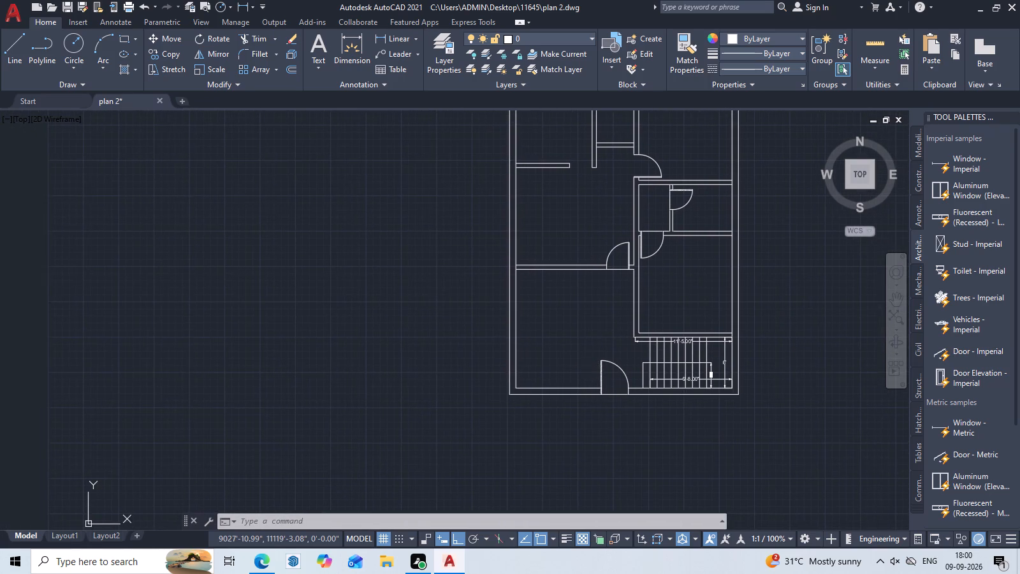
{"action": "scroll", "coordinate": [569, 398], "scroll_direction": "up", "scroll_amount": 2}
{"action": "middle_click_drag", "start_coordinate": [578, 405], "coordinate": [592, 395]}
{"action": "scroll", "coordinate": [594, 393], "scroll_direction": "up", "scroll_amount": 1}
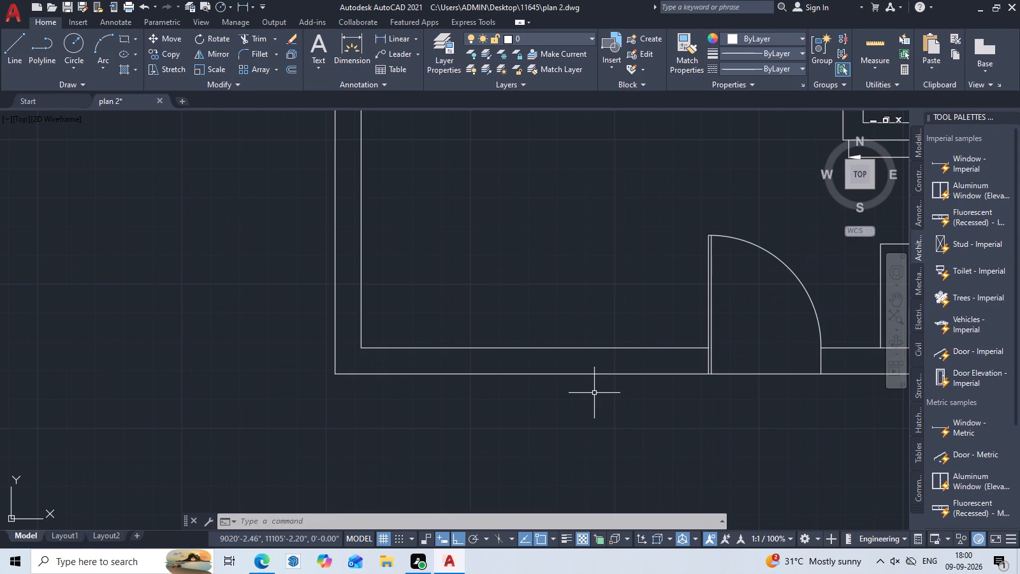
{"action": "key", "text": "l"}
{"action": "key", "text": "space"}
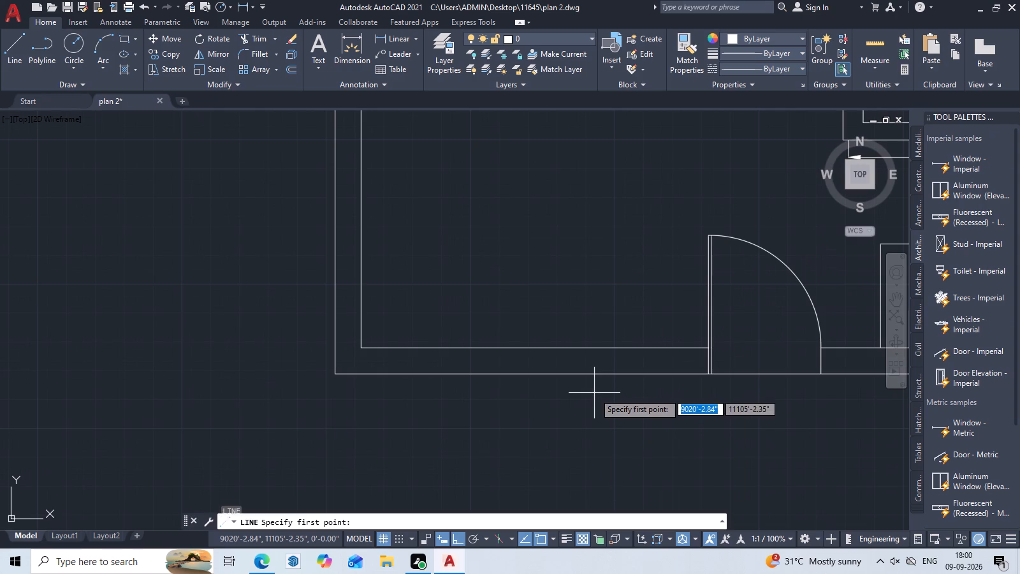
{"action": "left_click", "coordinate": [601, 377]}
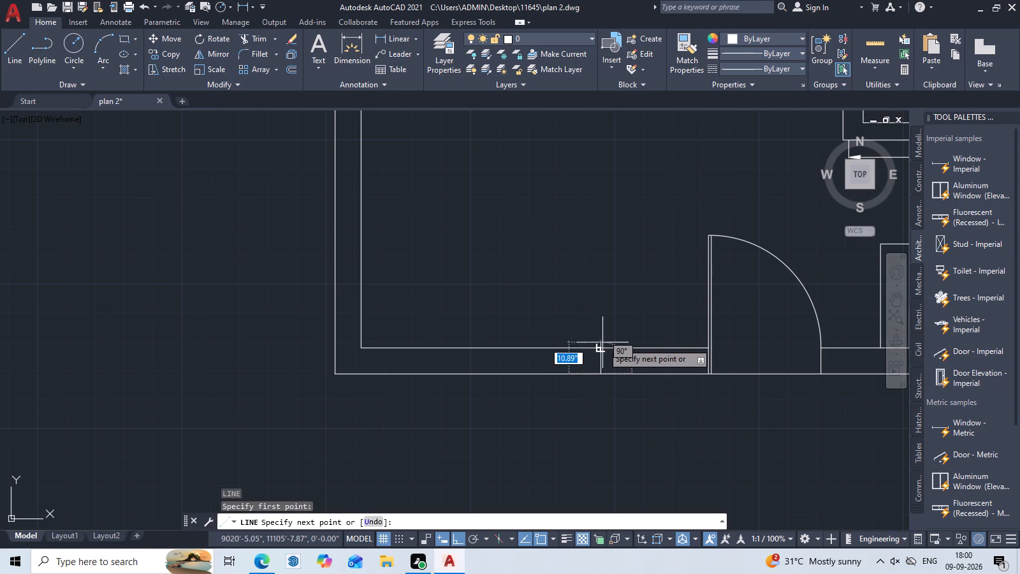
{"action": "left_click", "coordinate": [602, 348]}
{"action": "key", "text": "Escape"}
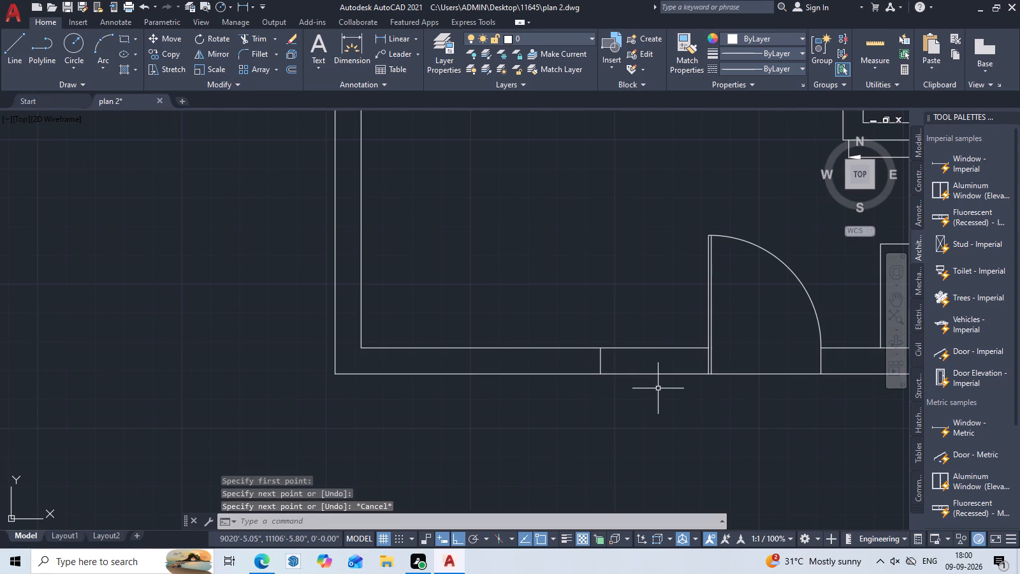
Offset the short line across the south exterior wall 4' to the west to mark the opening's other side.
{"action": "type", "text": "O"}
{"action": "key", "text": "space"}
{"action": "key", "text": "4"}
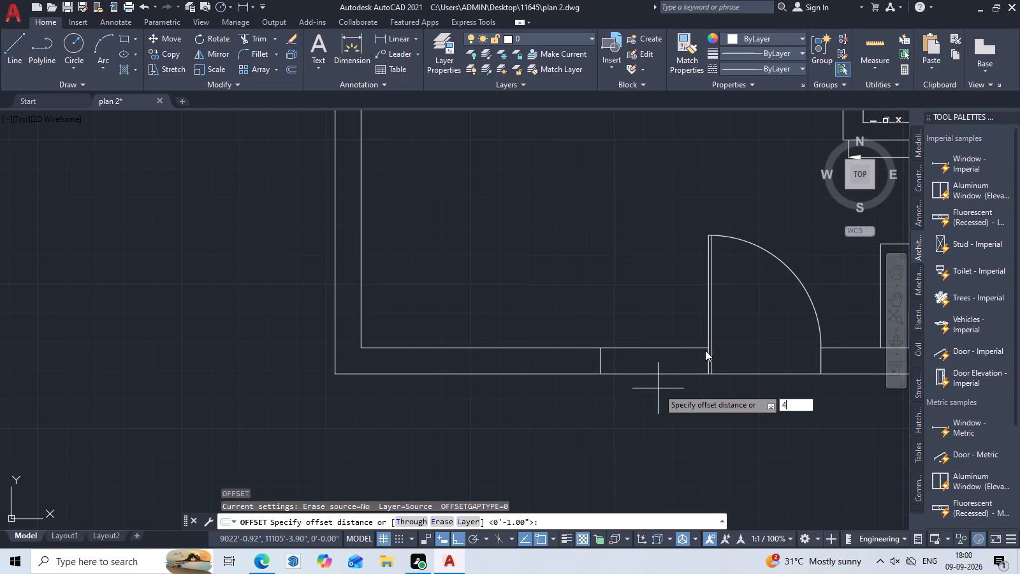
{"action": "key", "text": "apostrophe"}
{"action": "key", "text": "space"}
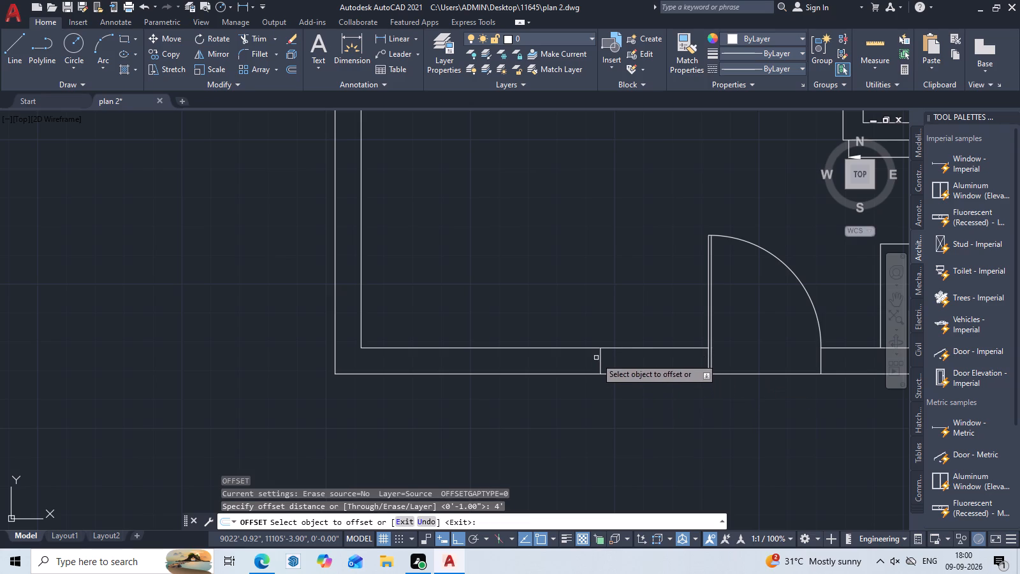
{"action": "left_click", "coordinate": [600, 358]}
{"action": "left_click", "coordinate": [429, 360]}
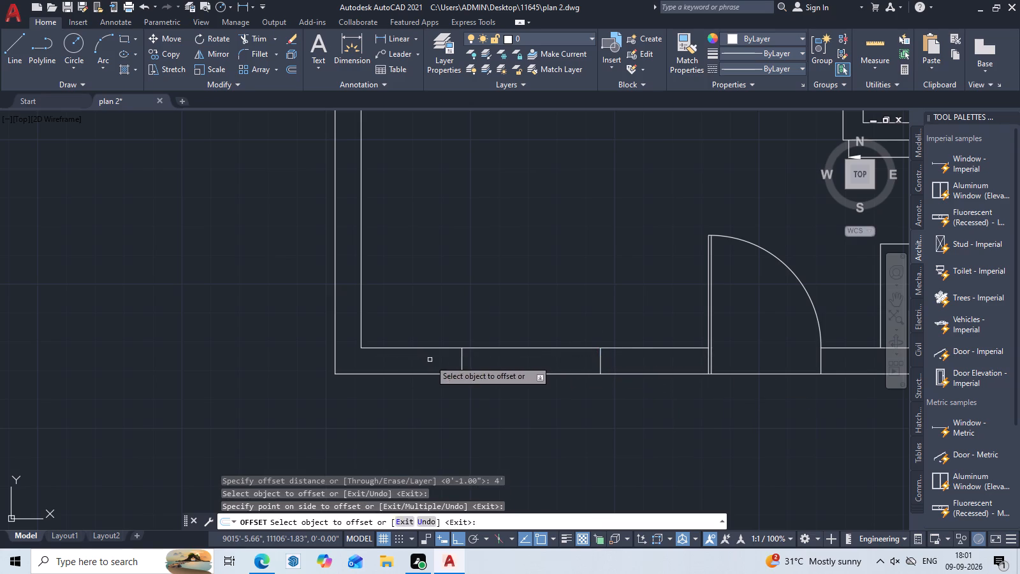
{"action": "key", "text": "Escape"}
Trim both face lines of the south exterior wall between the two jamb lines to open the gap.
{"action": "type", "text": "TR"}
{"action": "key", "text": "space"}
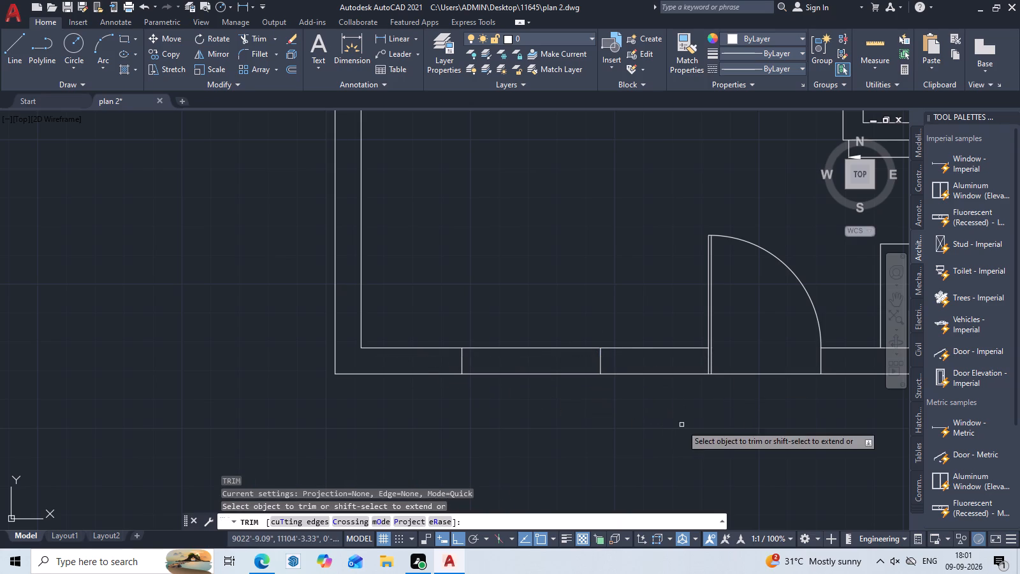
{"action": "left_click", "coordinate": [546, 374]}
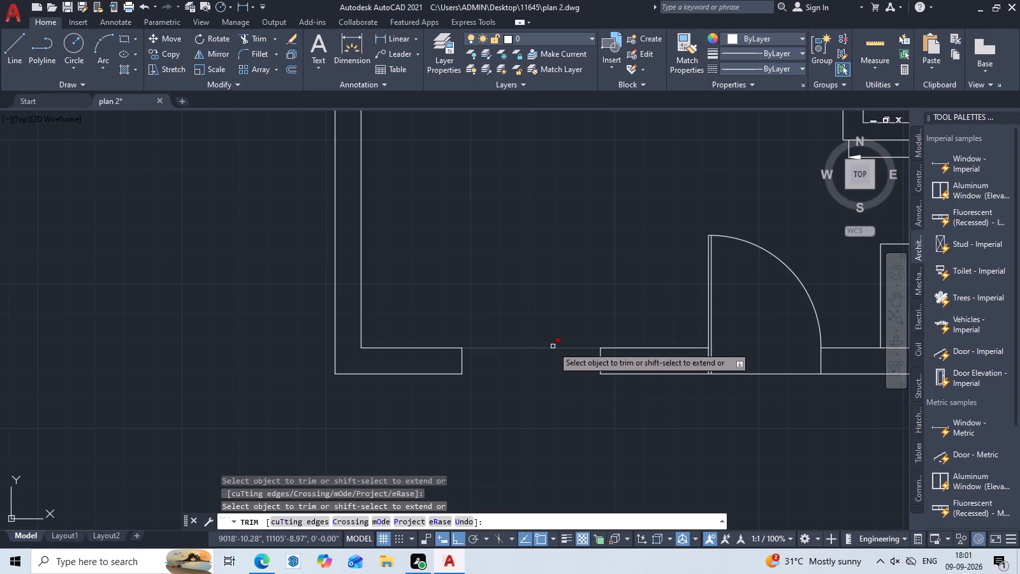
{"action": "left_click", "coordinate": [553, 346]}
{"action": "scroll", "coordinate": [559, 312], "scroll_direction": "down", "scroll_amount": 2}
{"action": "middle_click_drag", "start_coordinate": [561, 309], "coordinate": [606, 431]}
{"action": "key", "text": "Escape"}
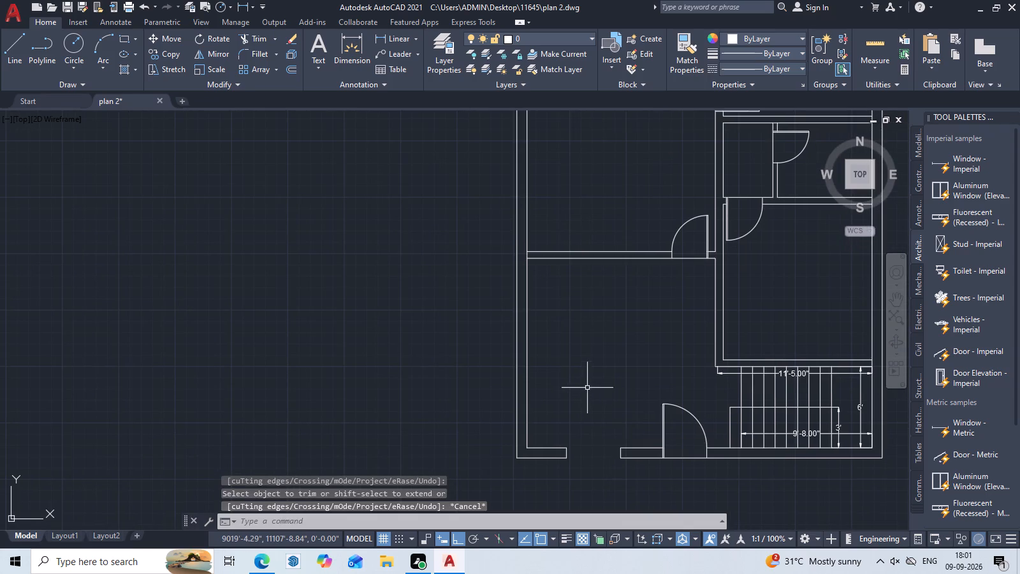
Draw a line across the west exterior wall's thickness, starting midway between the southwest room's two western inner corners.
{"action": "middle_click_drag", "start_coordinate": [587, 388], "coordinate": [626, 420]}
{"action": "type", "text": "L"}
{"action": "key", "text": "space"}
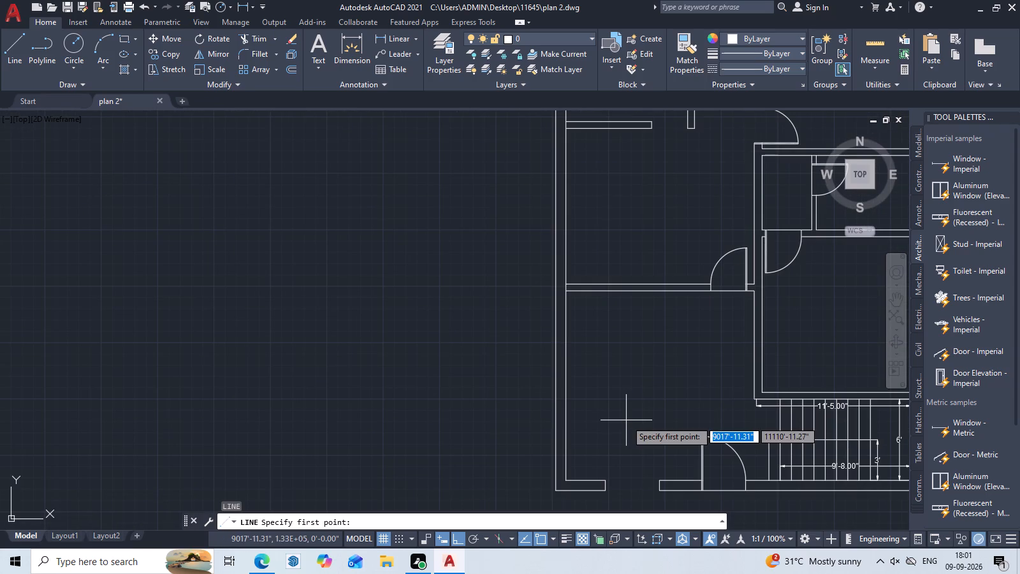
{"action": "type", "text": "M2P"}
{"action": "key", "text": "space"}
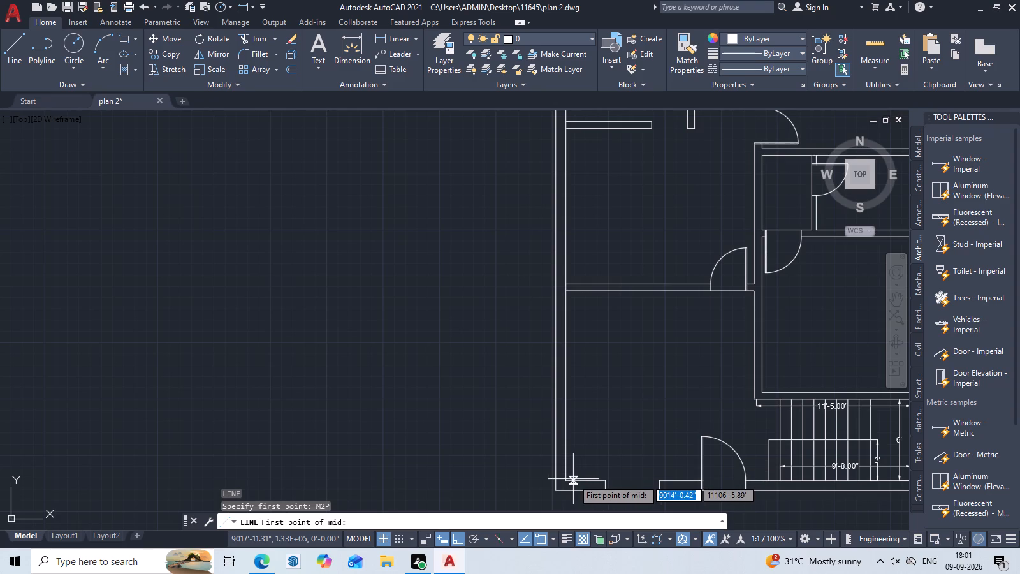
{"action": "left_click", "coordinate": [567, 479]}
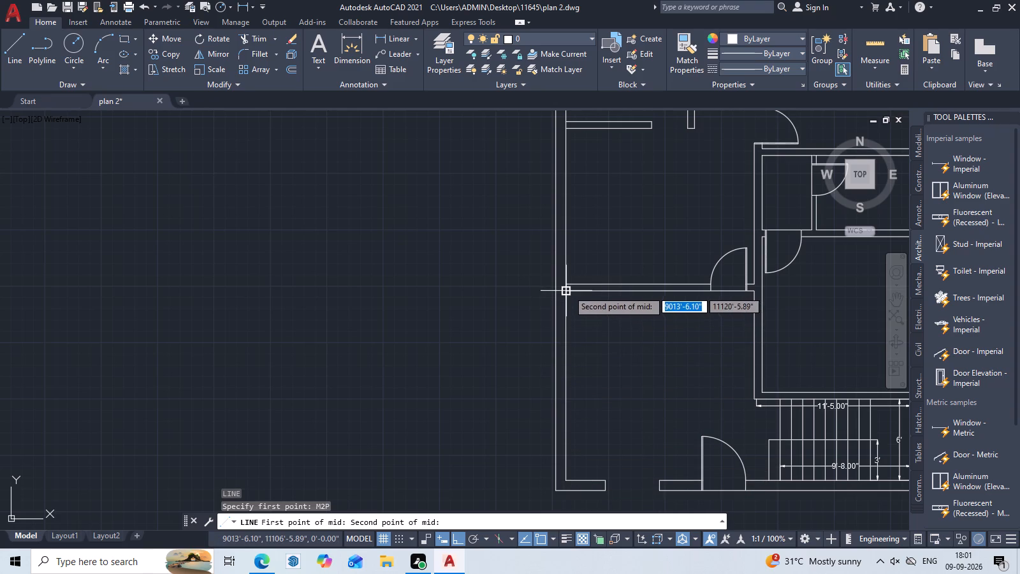
{"action": "left_click", "coordinate": [568, 290]}
{"action": "left_click", "coordinate": [558, 381]}
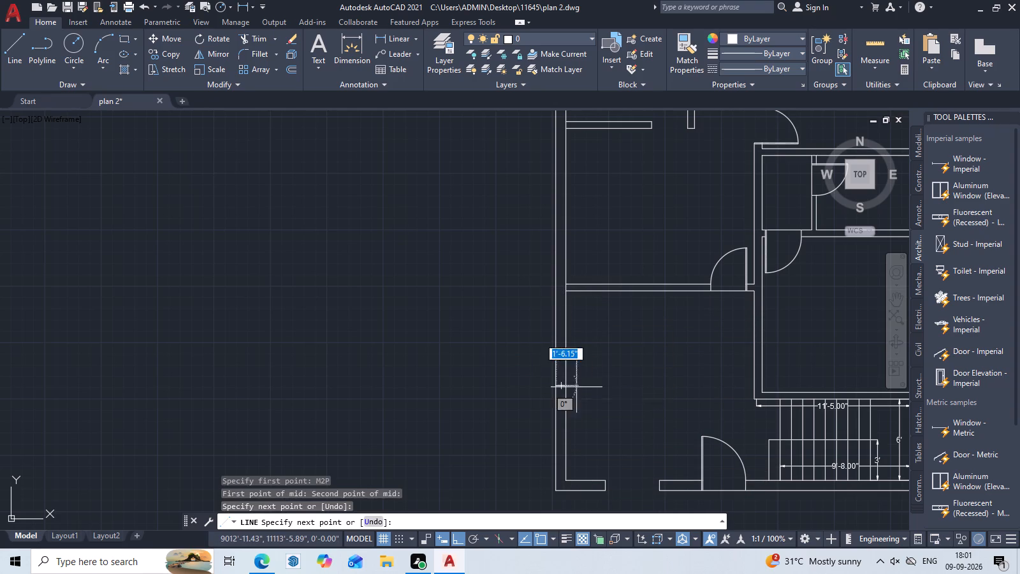
{"action": "key", "text": "Escape"}
Offset the centre line across the west exterior wall by 2' to both its north and south sides.
{"action": "type", "text": "O 2"}
{"action": "type", "text": "'"}
{"action": "key", "text": "space"}
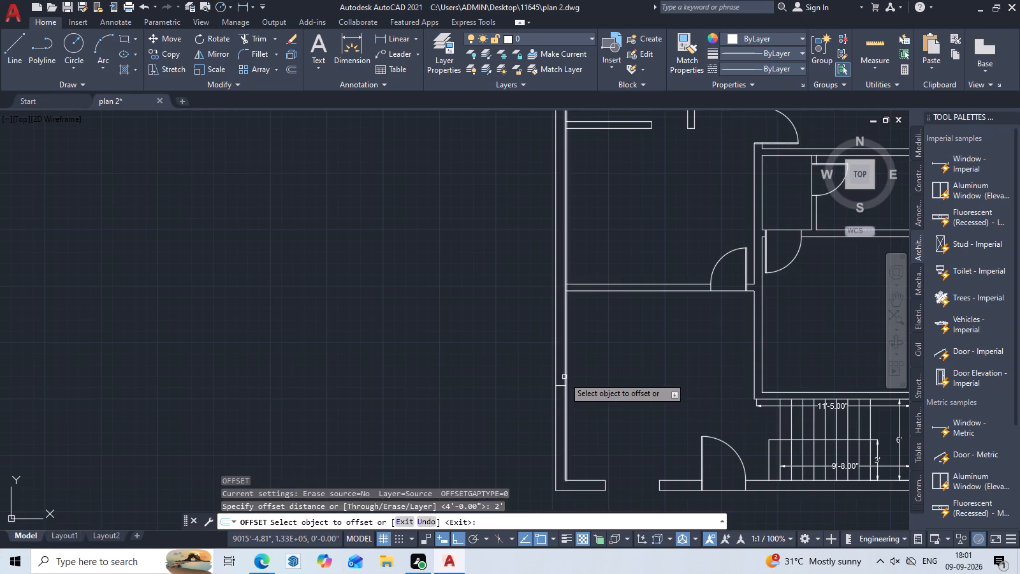
{"action": "scroll", "coordinate": [564, 377], "scroll_direction": "up", "scroll_amount": 2}
{"action": "left_click", "coordinate": [560, 402]}
{"action": "left_click", "coordinate": [561, 277]}
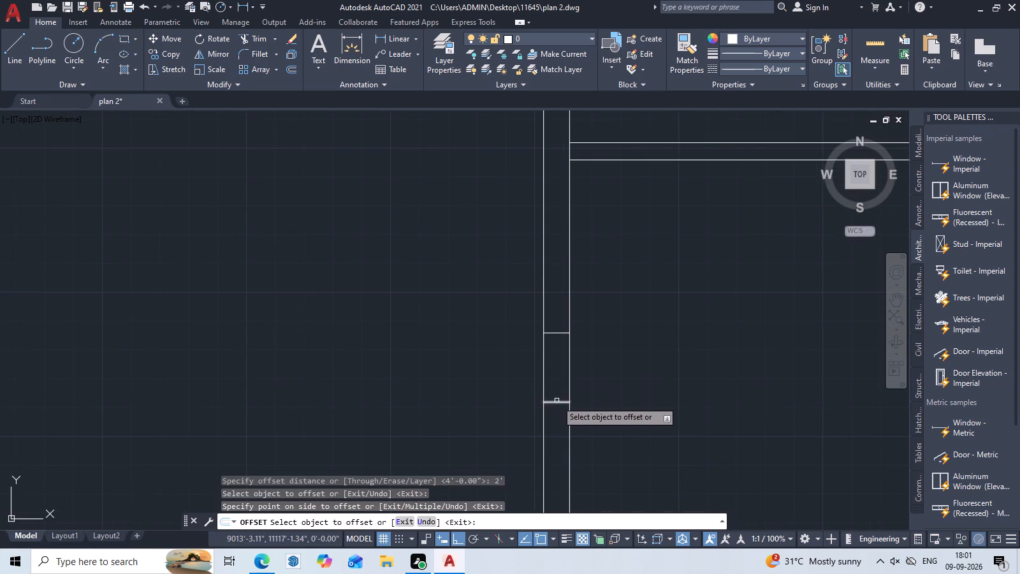
{"action": "left_click", "coordinate": [557, 402]}
{"action": "left_click", "coordinate": [559, 457]}
{"action": "scroll", "coordinate": [576, 445], "scroll_direction": "down", "scroll_amount": 2}
{"action": "middle_click_drag", "start_coordinate": [637, 422], "coordinate": [640, 375]}
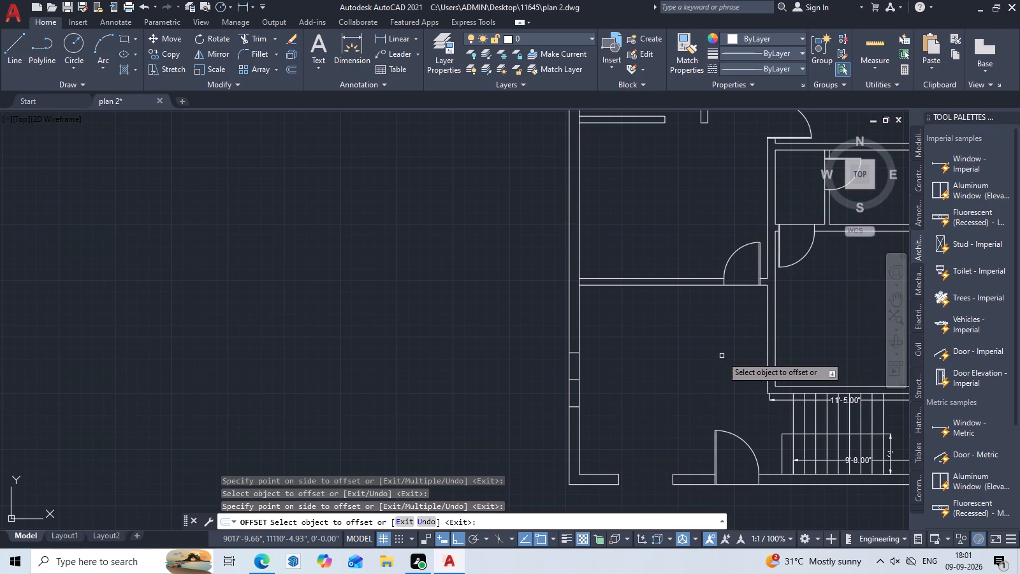
Quick-measure the small room with the inward-swinging door on the plan's east side.
{"action": "middle_click_drag", "start_coordinate": [778, 300], "coordinate": [616, 339]}
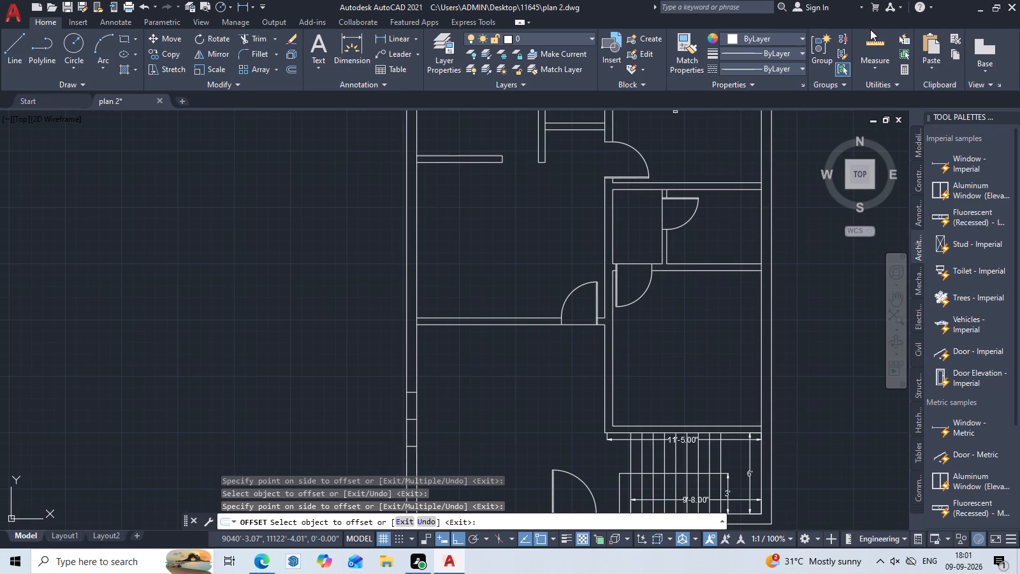
{"action": "left_click", "coordinate": [885, 33]}
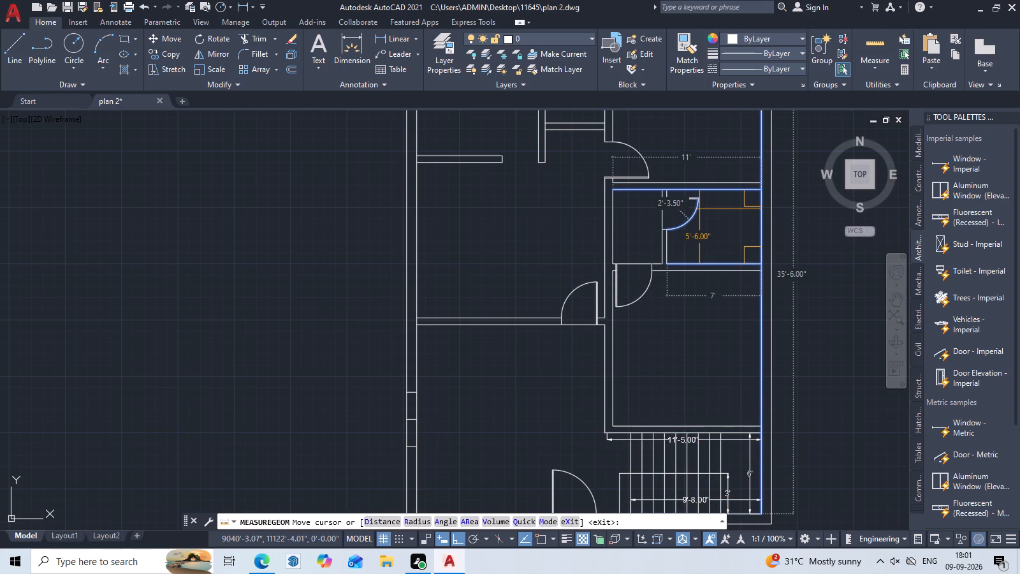
{"action": "key", "text": "Escape"}
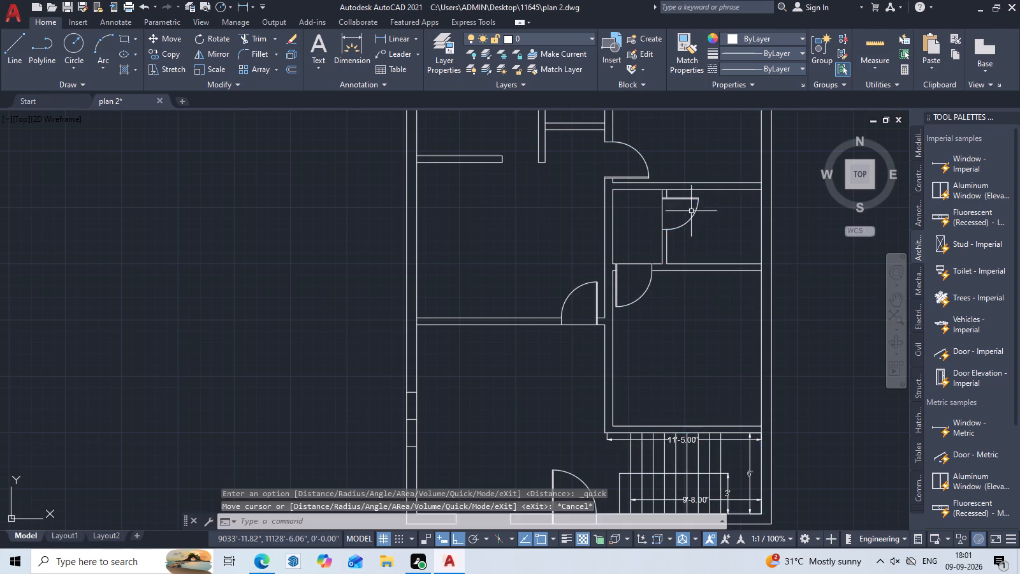
Examine the room layout, interior doors and exterior walls across the whole floor plan.
{"action": "scroll", "coordinate": [690, 203], "scroll_direction": "down", "scroll_amount": 2}
{"action": "middle_click_drag", "start_coordinate": [716, 230], "coordinate": [706, 286]}
{"action": "scroll", "coordinate": [596, 327], "scroll_direction": "up", "scroll_amount": 3}
{"action": "middle_click_drag", "start_coordinate": [699, 372], "coordinate": [703, 339]}
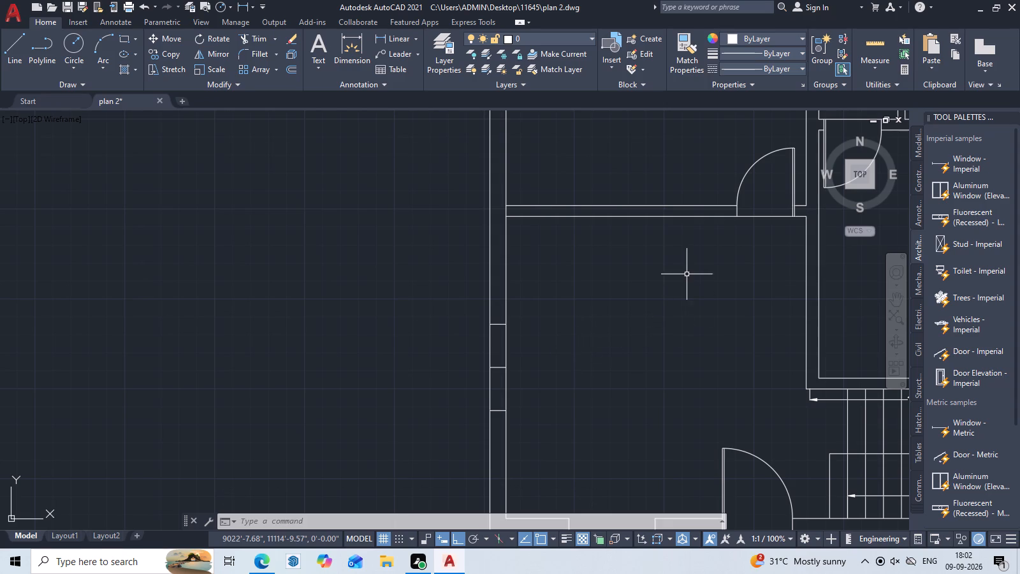
{"action": "scroll", "coordinate": [687, 274], "scroll_direction": "down", "scroll_amount": 2}
{"action": "middle_click_drag", "start_coordinate": [713, 274], "coordinate": [569, 390]}
{"action": "scroll", "coordinate": [644, 304], "scroll_direction": "up", "scroll_amount": 2}
{"action": "middle_click_drag", "start_coordinate": [695, 327], "coordinate": [655, 422]}
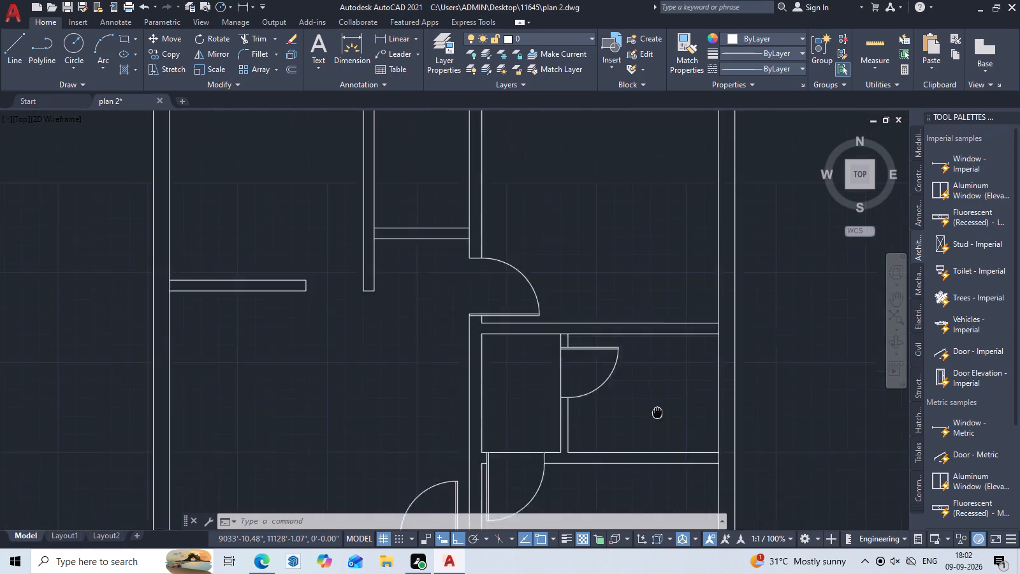
{"action": "middle_click_drag", "start_coordinate": [655, 422], "coordinate": [648, 463]}
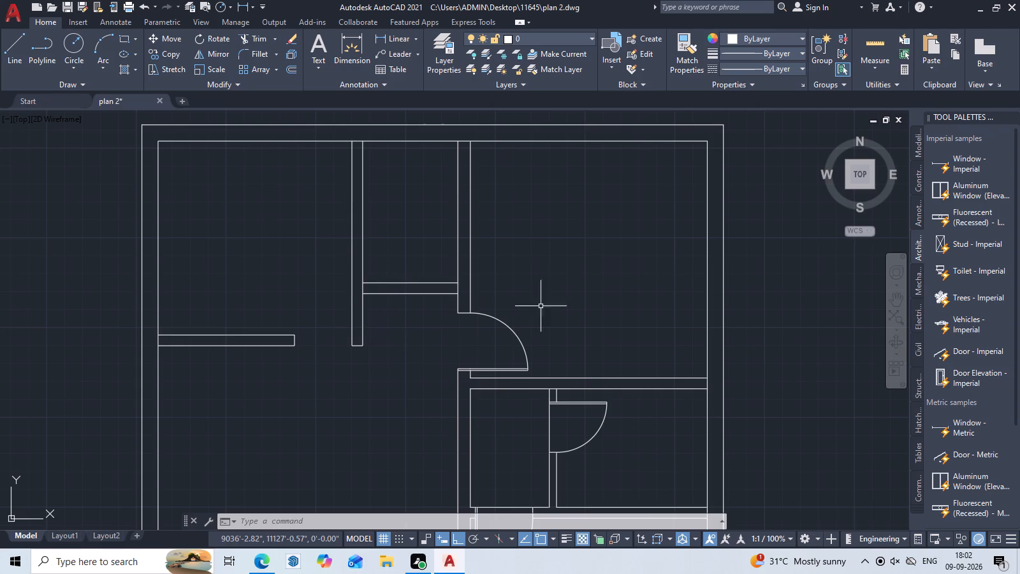
{"action": "scroll", "coordinate": [567, 296], "scroll_direction": "down", "scroll_amount": 2}
{"action": "middle_click_drag", "start_coordinate": [594, 328], "coordinate": [597, 240]}
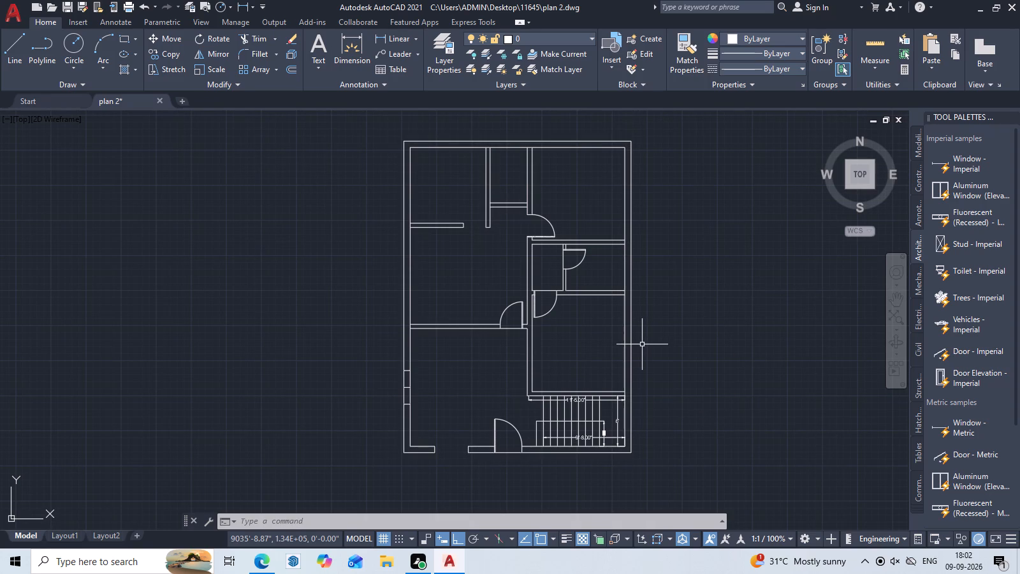
{"action": "middle_click_drag", "start_coordinate": [597, 364], "coordinate": [627, 332]}
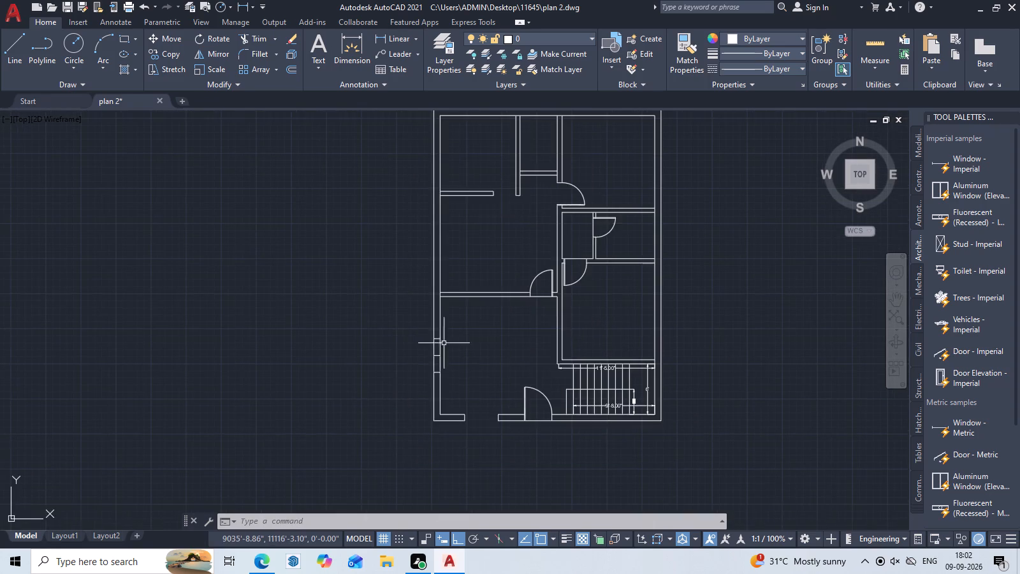
Trim both west exterior wall face lines between the outer jamb lines and remove the centre line from the opening.
{"action": "scroll", "coordinate": [425, 346], "scroll_direction": "up", "scroll_amount": 2}
{"action": "middle_click_drag", "start_coordinate": [478, 378], "coordinate": [517, 338]}
{"action": "key", "text": "Escape"}
{"action": "type", "text": "TR"}
{"action": "key", "text": "space"}
{"action": "left_click", "coordinate": [504, 313]}
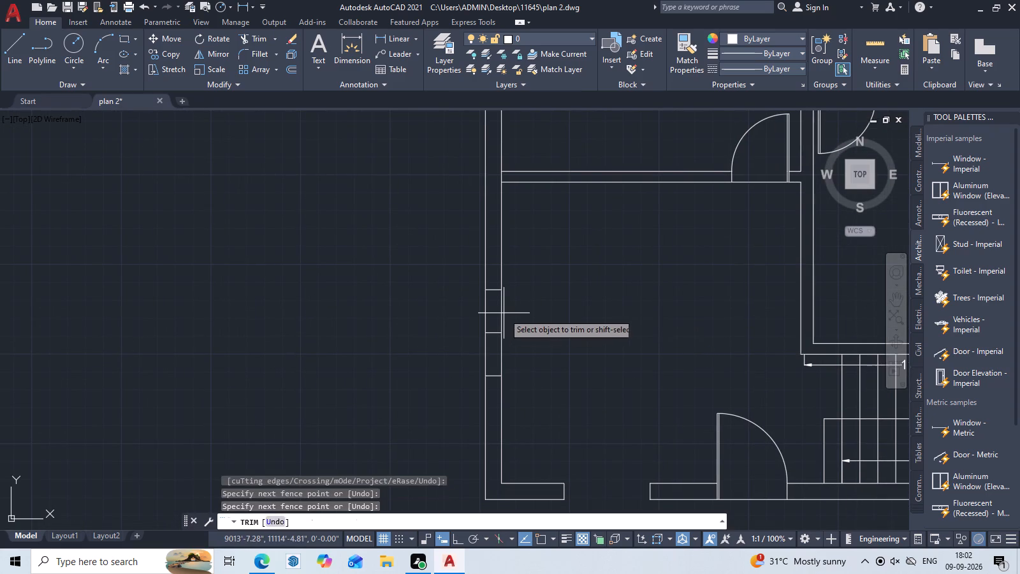
{"action": "double_click", "coordinate": [478, 313]}
{"action": "left_click_drag", "start_coordinate": [528, 347], "coordinate": [471, 349]}
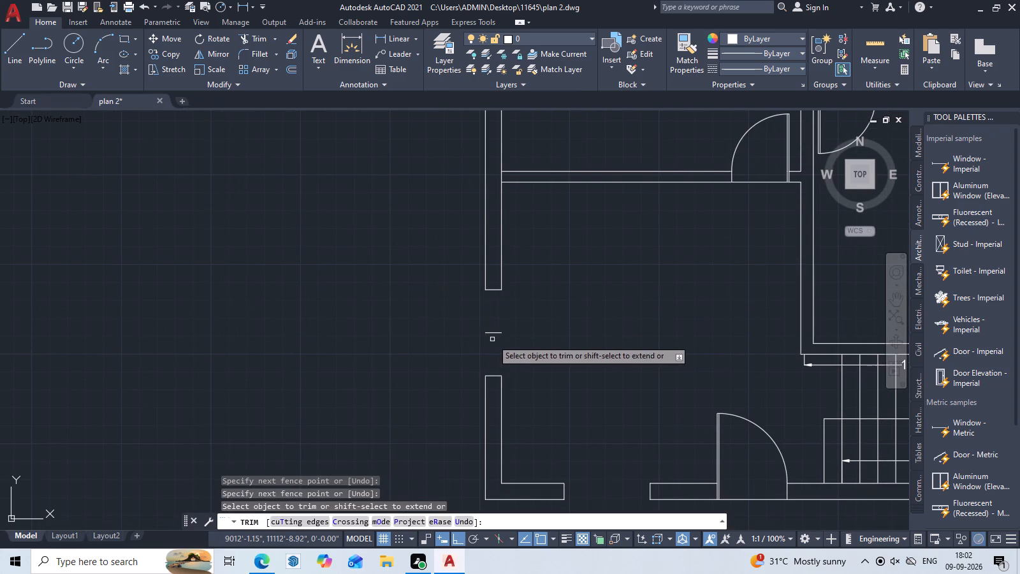
{"action": "left_click", "coordinate": [490, 333]}
{"action": "key", "text": "Escape"}
Examine the whole plan and the southwest room with its new west and south wall openings.
{"action": "scroll", "coordinate": [524, 334], "scroll_direction": "down", "scroll_amount": 1}
{"action": "middle_click_drag", "start_coordinate": [525, 334], "coordinate": [468, 341]}
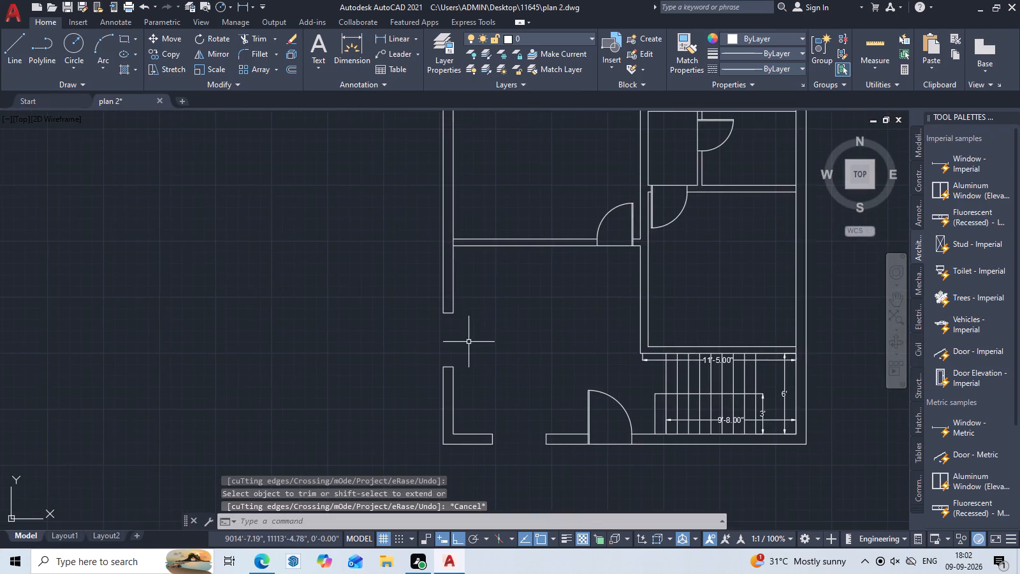
{"action": "scroll", "coordinate": [470, 344], "scroll_direction": "down", "scroll_amount": 2}
{"action": "scroll", "coordinate": [551, 379], "scroll_direction": "down", "scroll_amount": 1}
{"action": "scroll", "coordinate": [518, 335], "scroll_direction": "up", "scroll_amount": 2}
{"action": "middle_click_drag", "start_coordinate": [507, 378], "coordinate": [508, 376]}
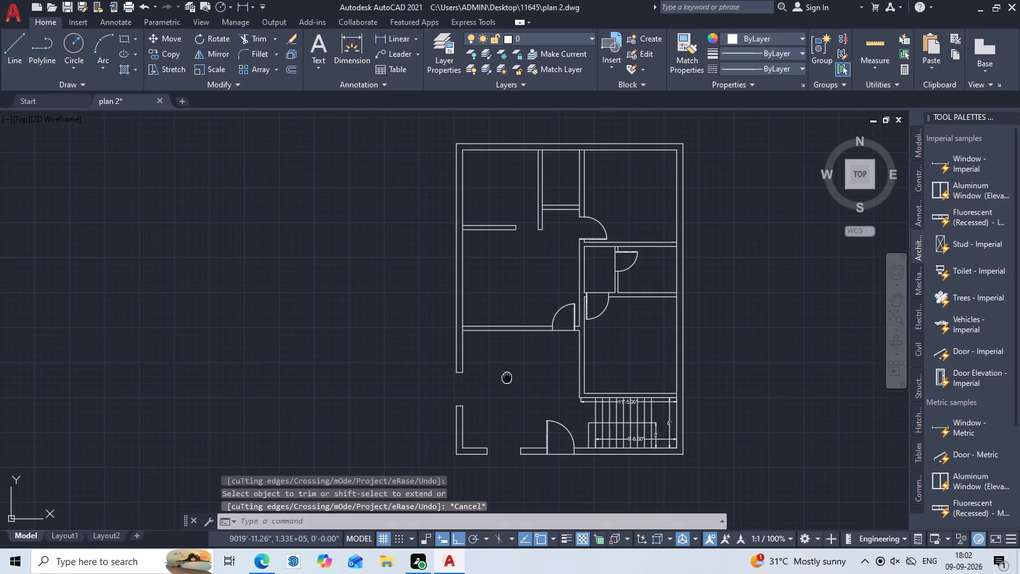
{"action": "middle_click_drag", "start_coordinate": [508, 376], "coordinate": [551, 353]}
{"action": "scroll", "coordinate": [475, 360], "scroll_direction": "up", "scroll_amount": 2}
{"action": "middle_click_drag", "start_coordinate": [630, 404], "coordinate": [635, 385]}
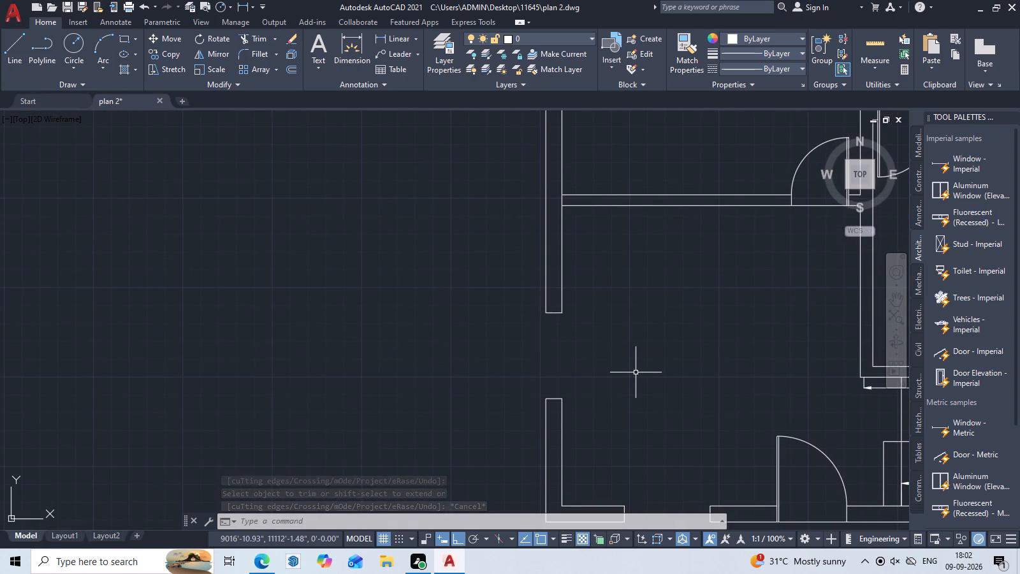
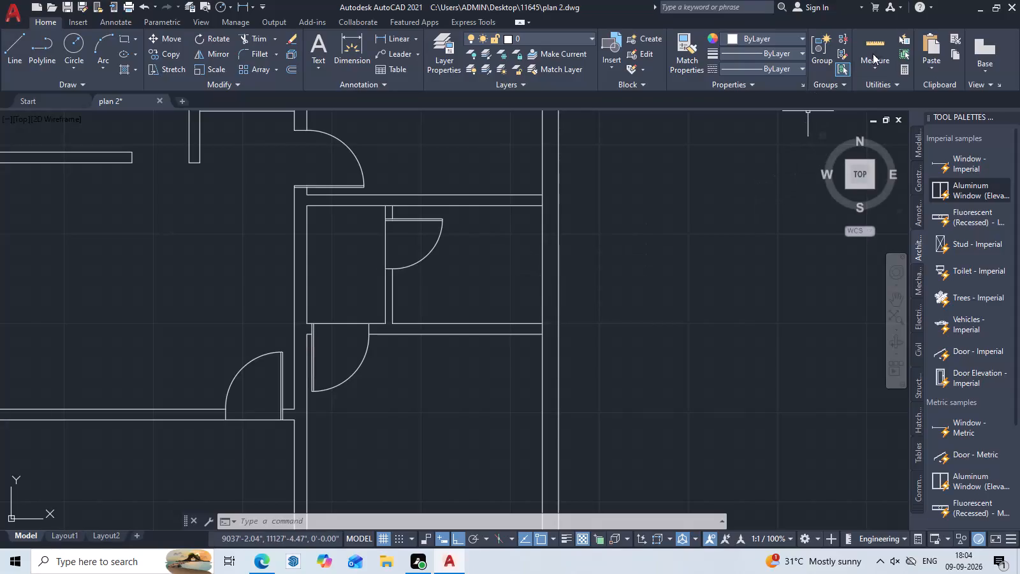
Quick-measure the small east-side room and the thickness of its upper and lower walls up to the exterior wall.
{"action": "left_click", "coordinate": [877, 50]}
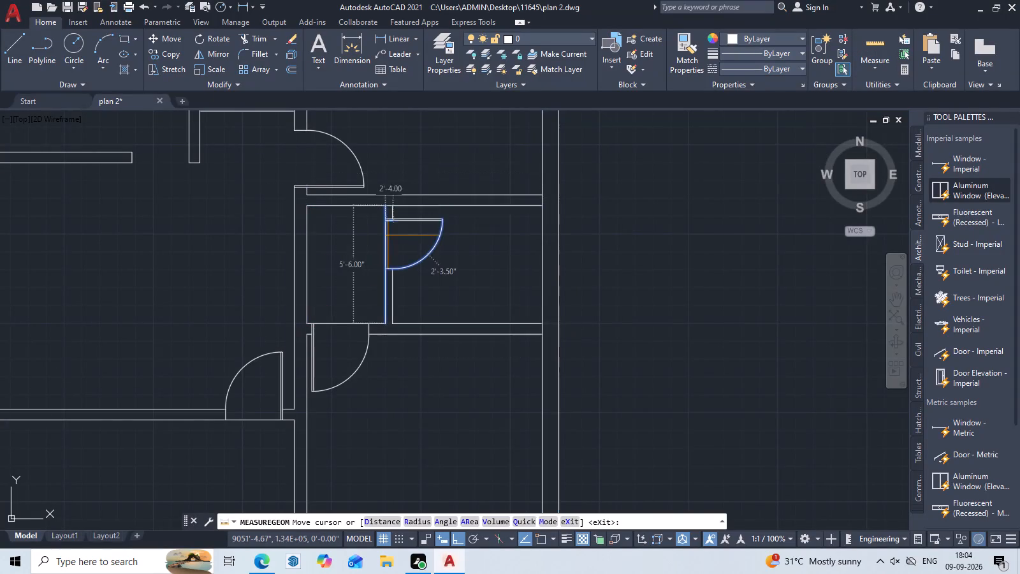
{"action": "scroll", "coordinate": [517, 193], "scroll_direction": "up", "scroll_amount": 4}
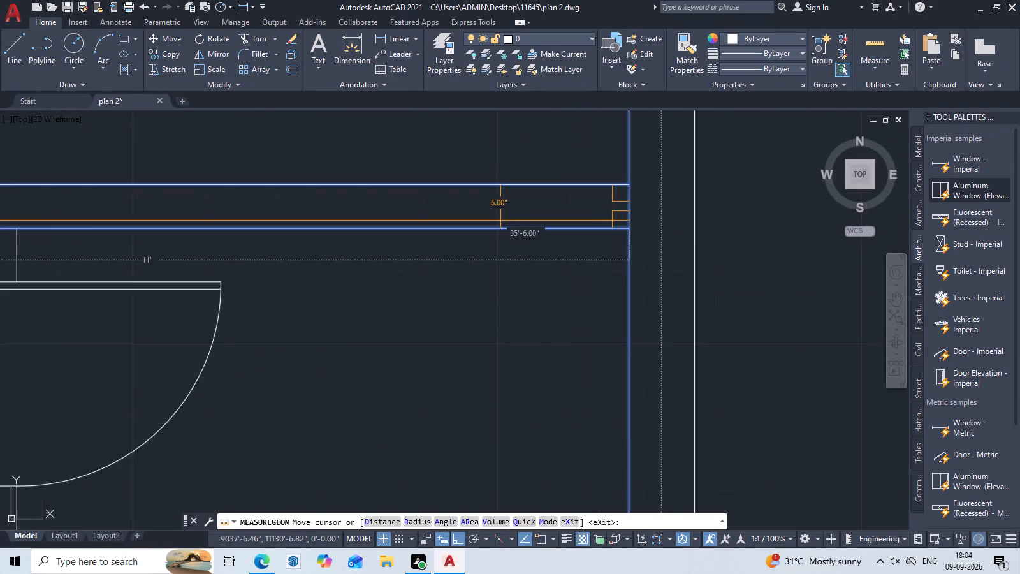
{"action": "middle_click_drag", "start_coordinate": [501, 226], "coordinate": [516, 196]}
{"action": "scroll", "coordinate": [517, 194], "scroll_direction": "down", "scroll_amount": 3}
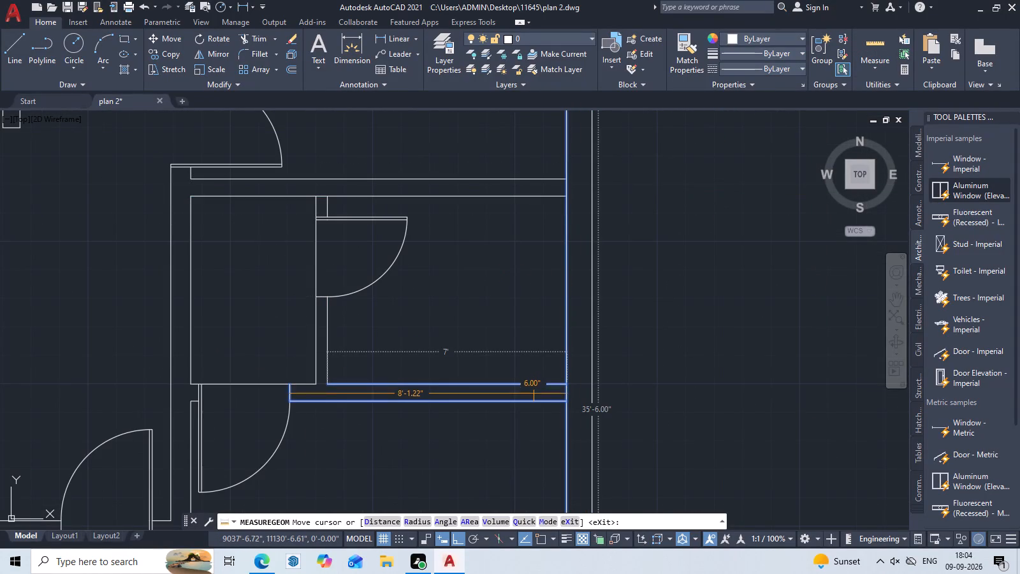
{"action": "scroll", "coordinate": [534, 398], "scroll_direction": "up", "scroll_amount": 3}
{"action": "scroll", "coordinate": [534, 398], "scroll_direction": "down", "scroll_amount": 1}
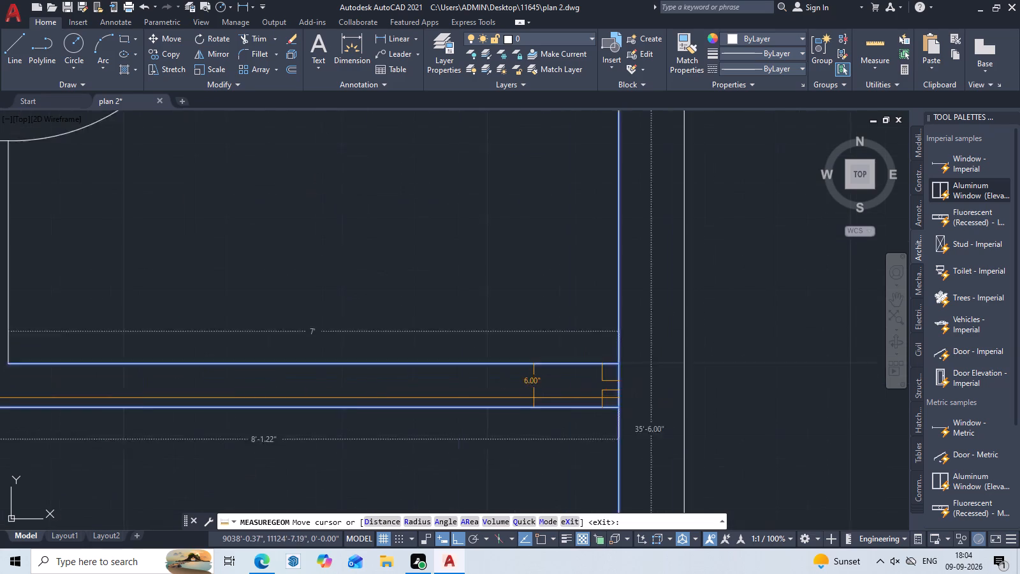
{"action": "scroll", "coordinate": [534, 398], "scroll_direction": "down", "scroll_amount": 6}
{"action": "middle_click_drag", "start_coordinate": [545, 409], "coordinate": [589, 326]}
{"action": "key", "text": "Escape"}
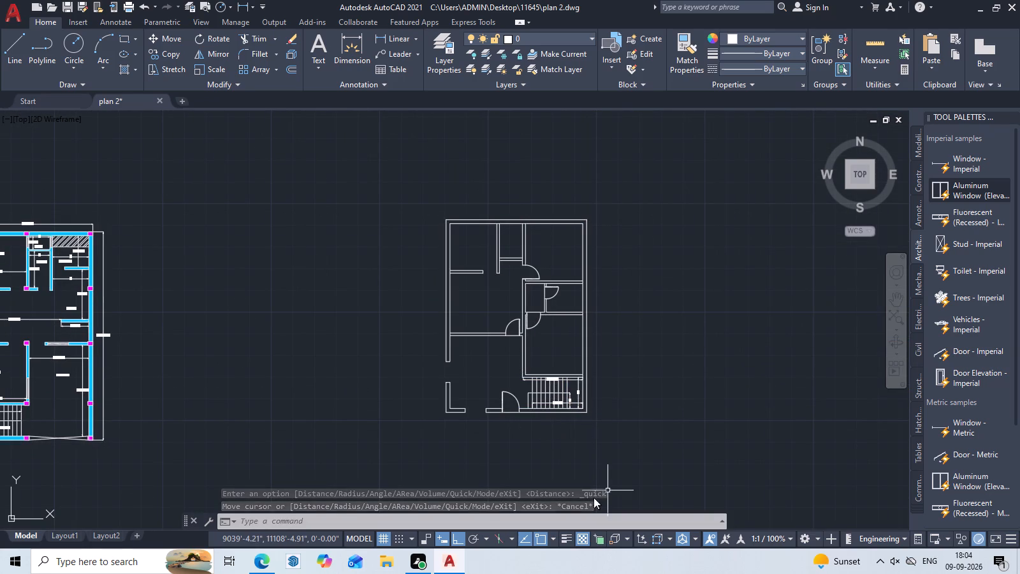
{"action": "key", "text": "Escape"}
Draw a line across the west exterior wall, midway between the two interior walls that meet it beside the middle room.
{"action": "middle_click_drag", "start_coordinate": [488, 383], "coordinate": [572, 401]}
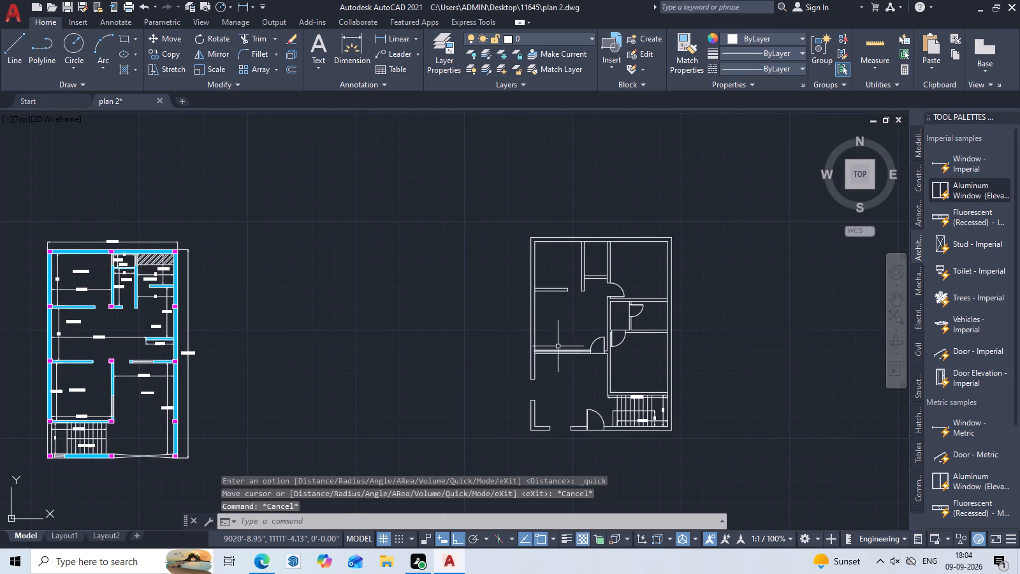
{"action": "scroll", "coordinate": [547, 326], "scroll_direction": "up", "scroll_amount": 1}
{"action": "middle_click_drag", "start_coordinate": [554, 330], "coordinate": [561, 364]}
{"action": "scroll", "coordinate": [531, 368], "scroll_direction": "up", "scroll_amount": 1}
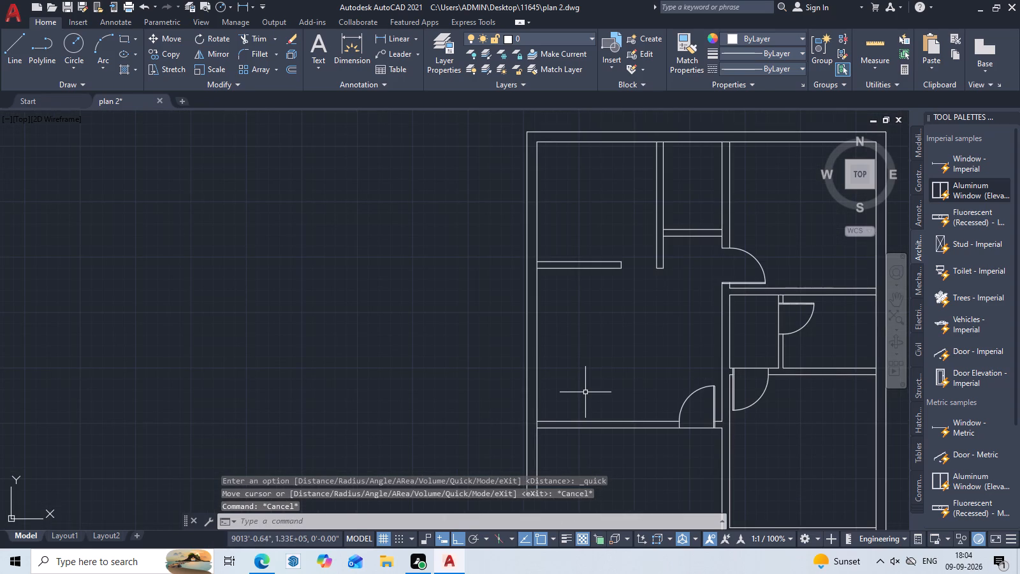
{"action": "type", "text": "L M2"}
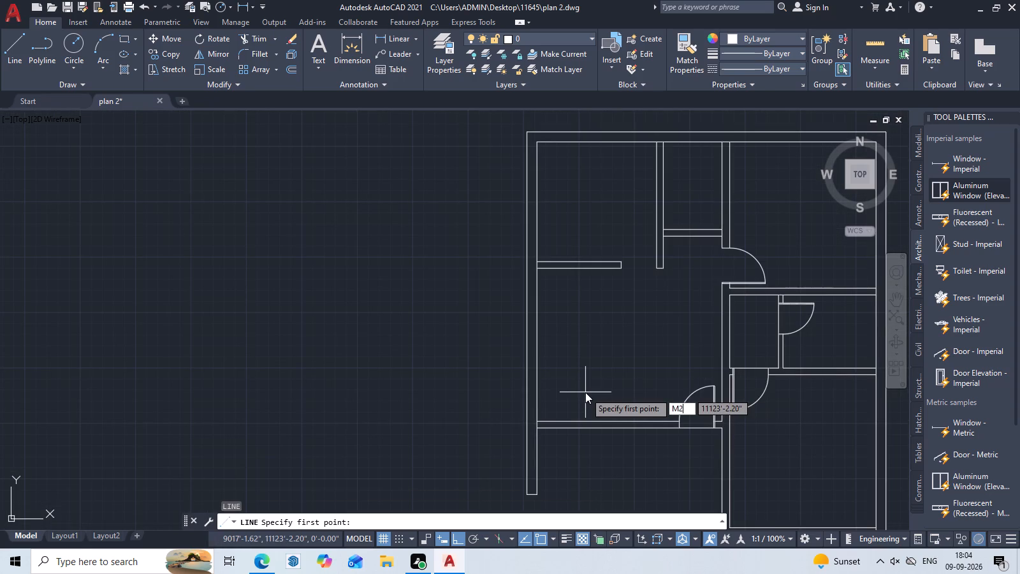
{"action": "type", "text": "P"}
{"action": "key", "text": "space"}
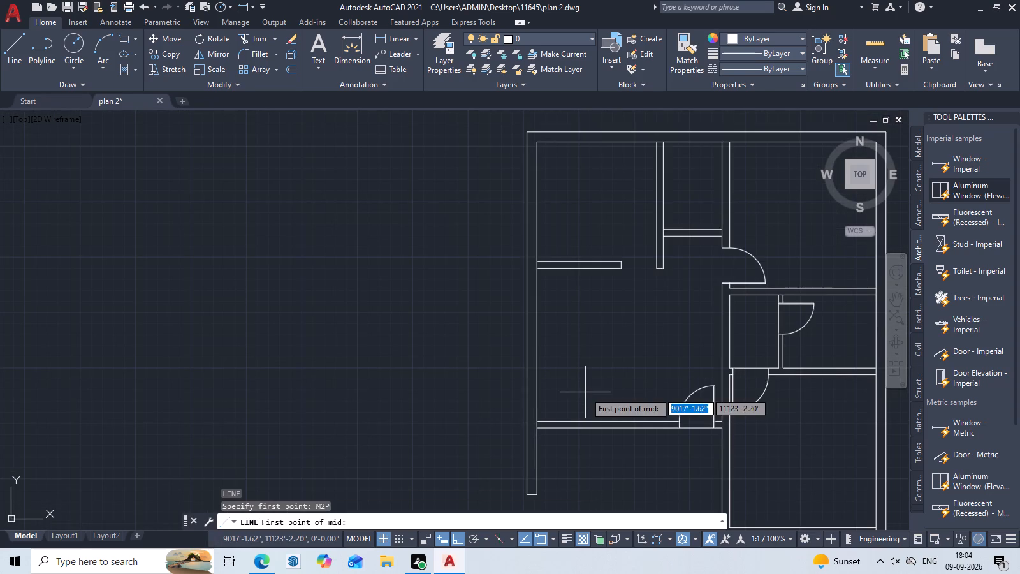
{"action": "left_click", "coordinate": [537, 420]}
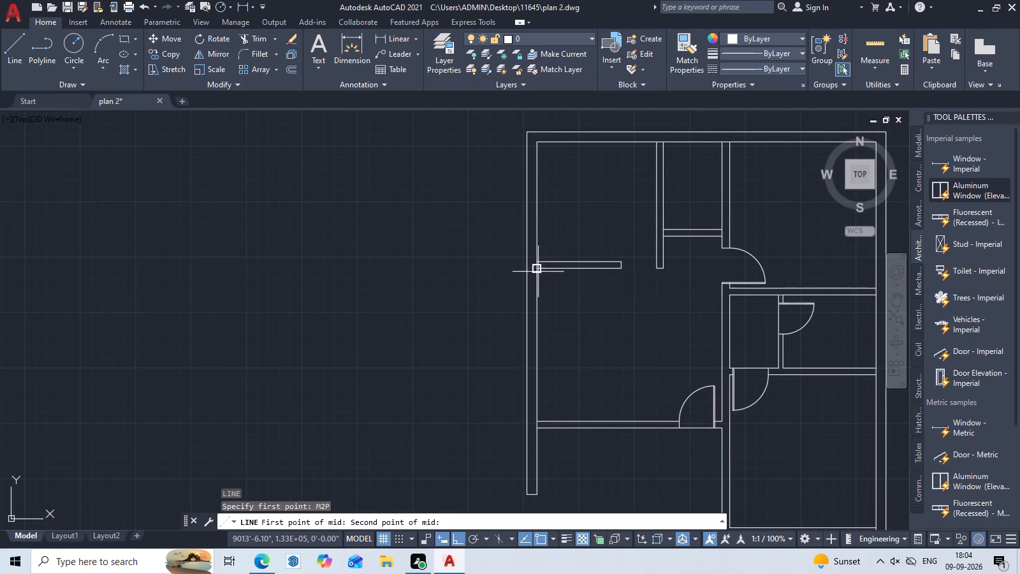
{"action": "left_click", "coordinate": [538, 272]}
{"action": "left_click", "coordinate": [528, 344]}
{"action": "key", "text": "Escape"}
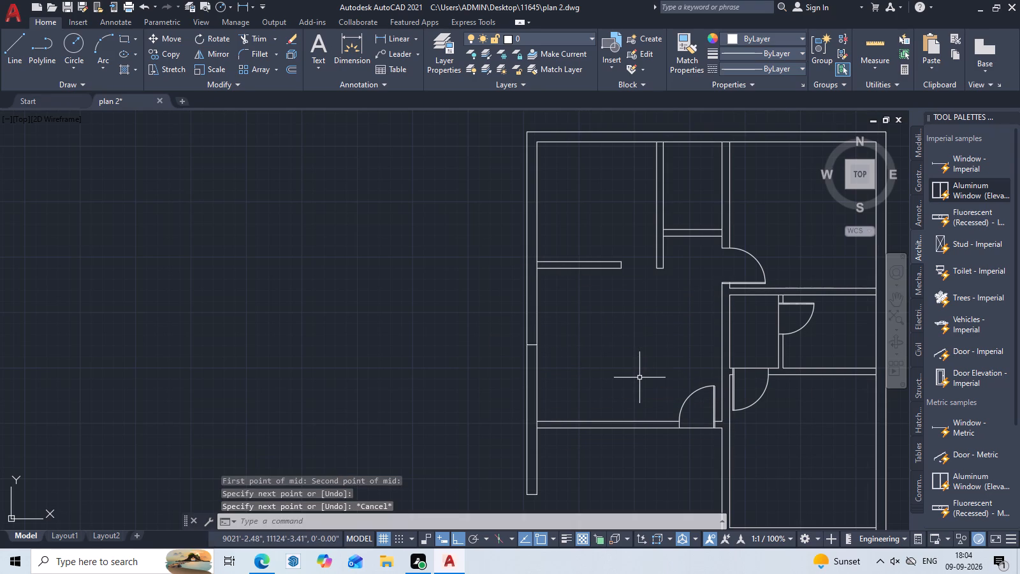
Offset the line across the middle room's west wall by 2' to both sides as jamb lines.
{"action": "type", "text": "O"}
{"action": "key", "text": "space"}
{"action": "type", "text": "2'"}
{"action": "key", "text": "space"}
{"action": "scroll", "coordinate": [539, 332], "scroll_direction": "up", "scroll_amount": 2}
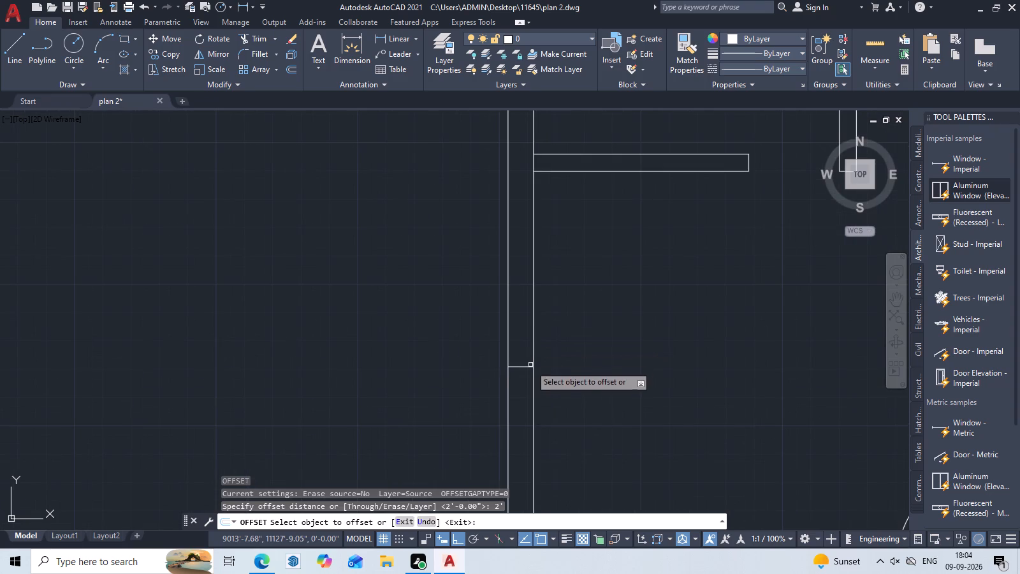
{"action": "left_click", "coordinate": [525, 367]}
{"action": "left_click", "coordinate": [520, 283]}
{"action": "left_click", "coordinate": [520, 367]}
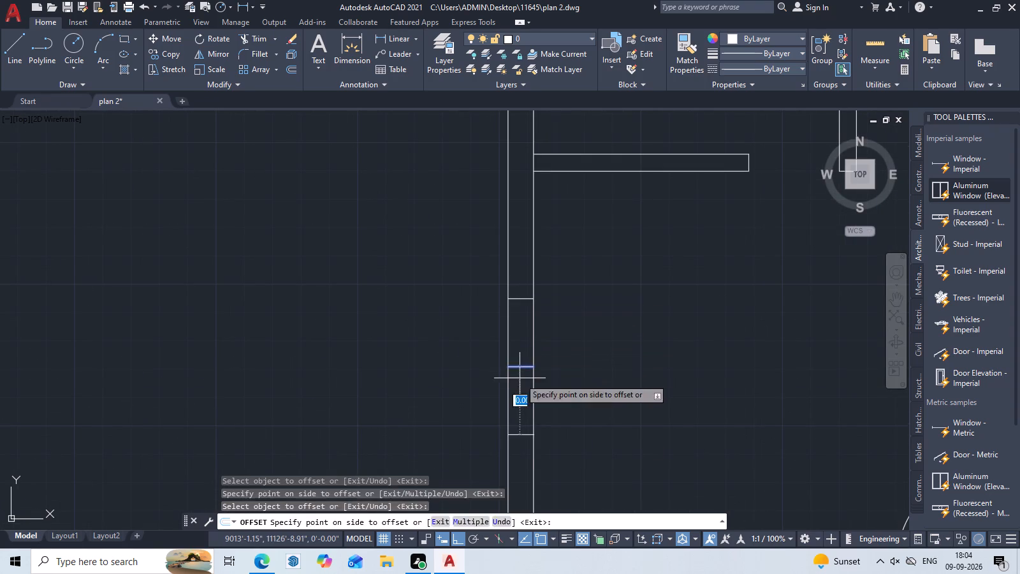
{"action": "left_click", "coordinate": [519, 434]}
{"action": "key", "text": "Escape"}
Trim both west wall face lines between the middle room's new jamb lines and remove the centre line from the opening.
{"action": "type", "text": "TR"}
{"action": "key", "text": "space"}
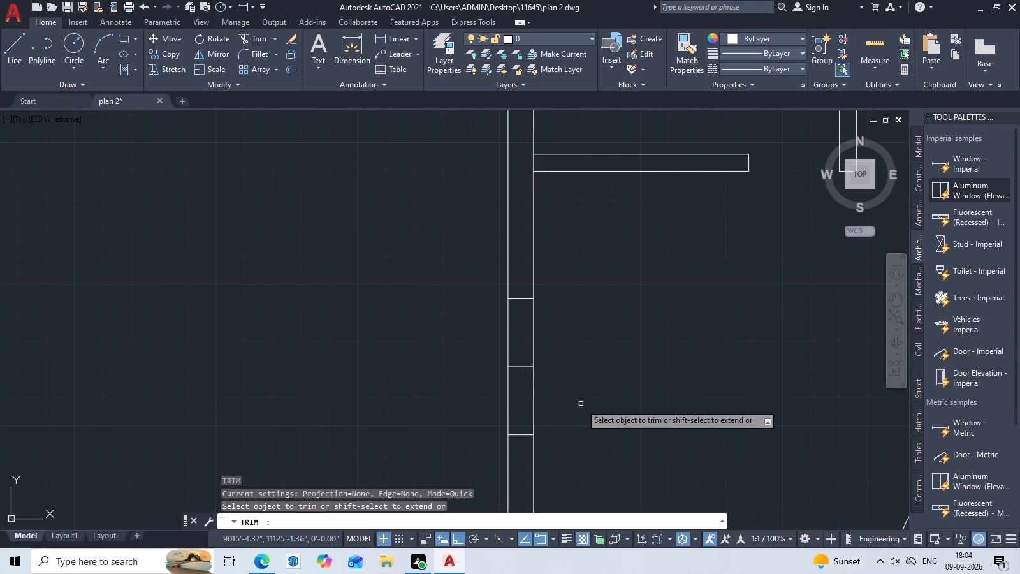
{"action": "left_click", "coordinate": [534, 348]}
{"action": "double_click", "coordinate": [507, 342]}
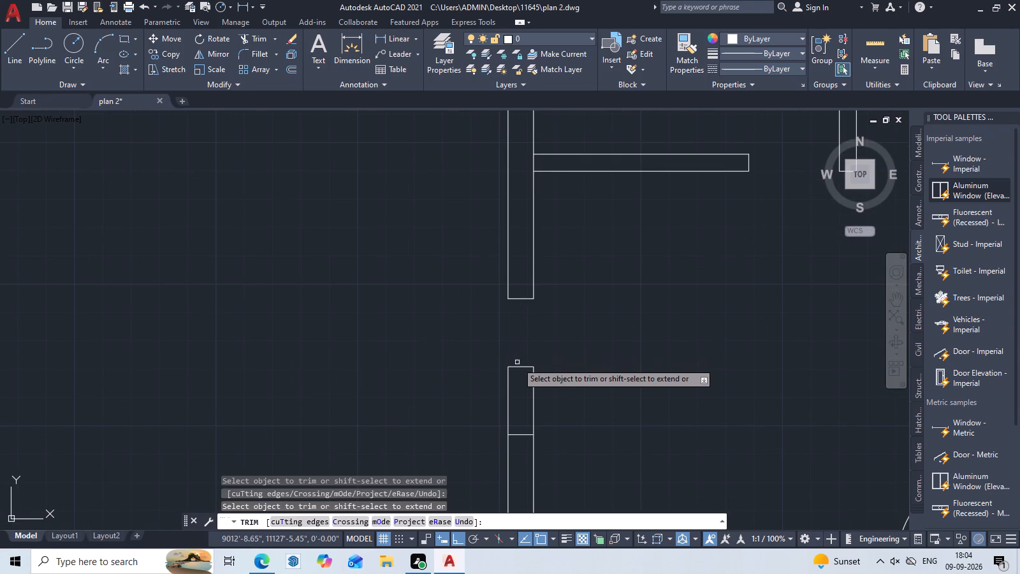
{"action": "left_click", "coordinate": [518, 364]}
{"action": "right_click", "coordinate": [518, 364]}
{"action": "left_click", "coordinate": [518, 364]}
{"action": "left_click", "coordinate": [538, 372]}
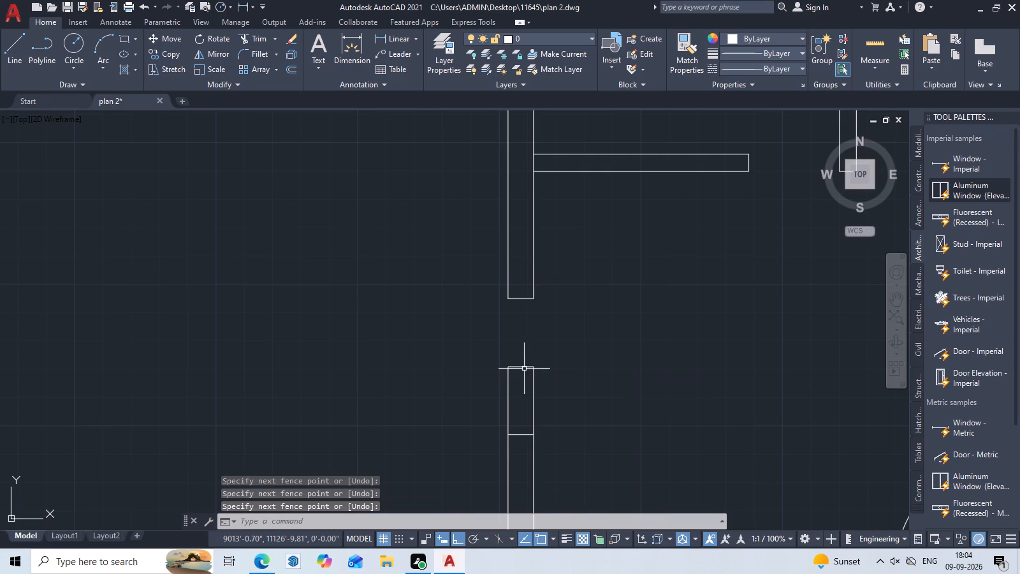
{"action": "key", "text": "space"}
{"action": "left_click", "coordinate": [524, 367]}
{"action": "left_click", "coordinate": [532, 381]}
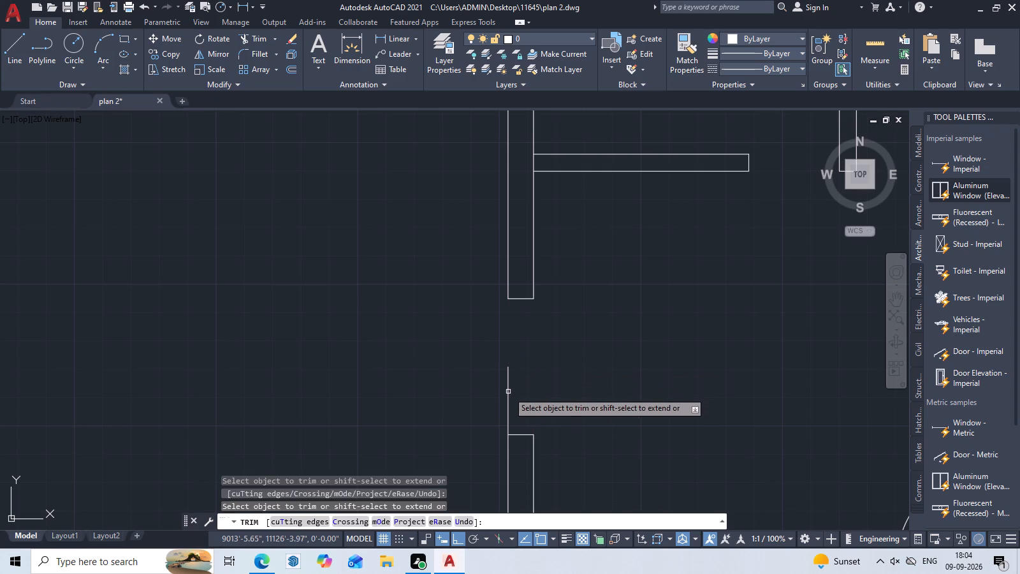
{"action": "left_click", "coordinate": [508, 392]}
{"action": "scroll", "coordinate": [521, 390], "scroll_direction": "down", "scroll_amount": 4}
{"action": "middle_click_drag", "start_coordinate": [556, 396], "coordinate": [530, 440]}
{"action": "key", "text": "Escape"}
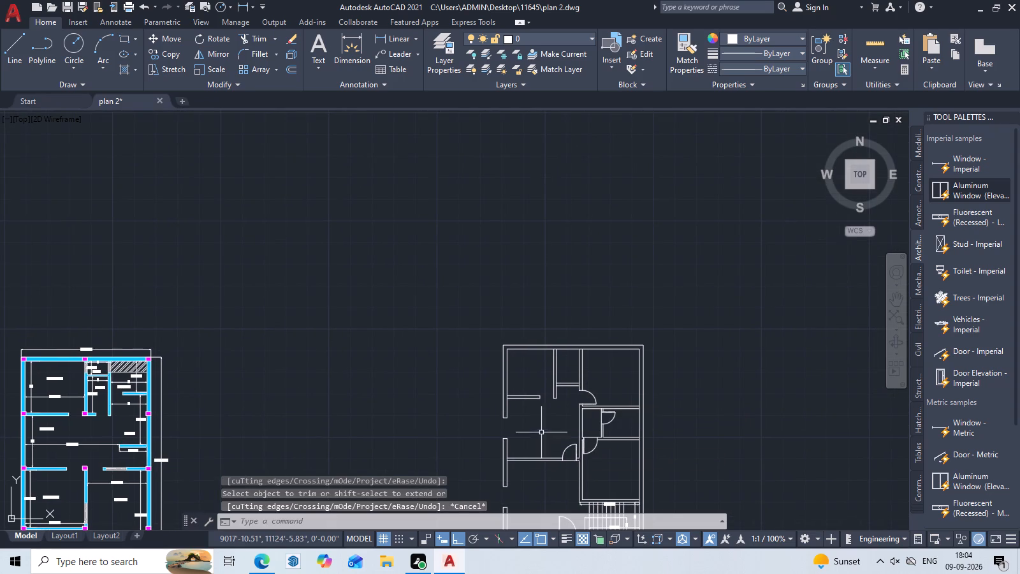
Draw a line across the northwest room's west exterior wall, midway between the short partition and the north wall's inner face.
{"action": "scroll", "coordinate": [525, 381], "scroll_direction": "up", "scroll_amount": 2}
{"action": "middle_click_drag", "start_coordinate": [564, 392], "coordinate": [573, 366]}
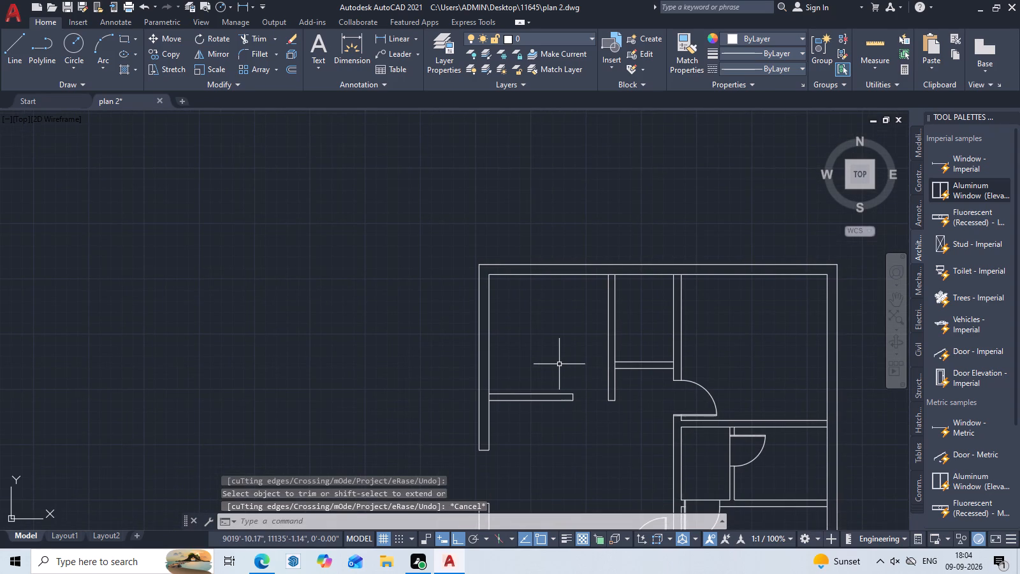
{"action": "middle_click_drag", "start_coordinate": [558, 372], "coordinate": [599, 388]}
{"action": "scroll", "coordinate": [532, 383], "scroll_direction": "up", "scroll_amount": 1}
{"action": "middle_click_drag", "start_coordinate": [567, 390], "coordinate": [568, 389]}
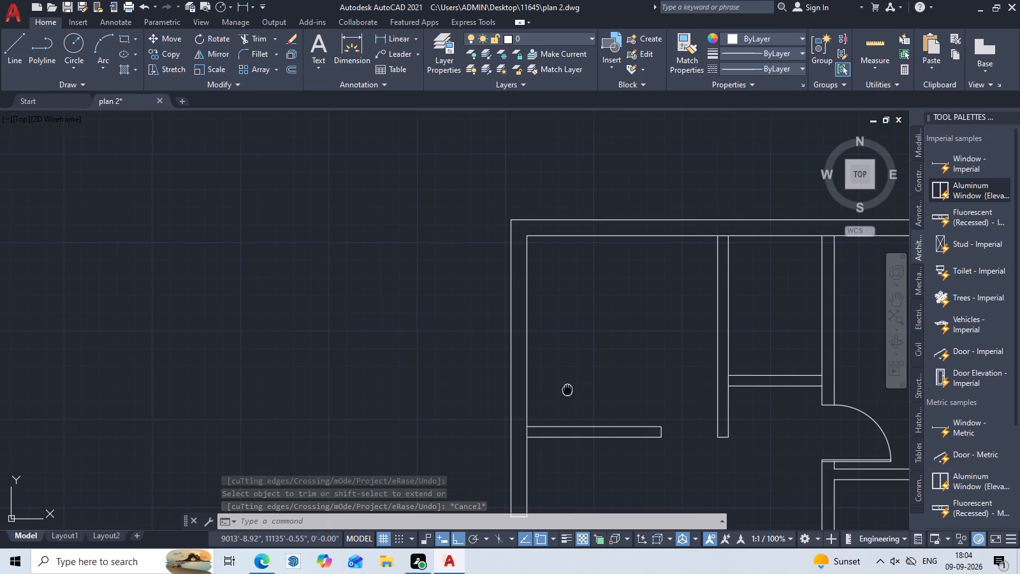
{"action": "middle_click_drag", "start_coordinate": [568, 389], "coordinate": [594, 373]}
{"action": "type", "text": "L"}
{"action": "key", "text": "space"}
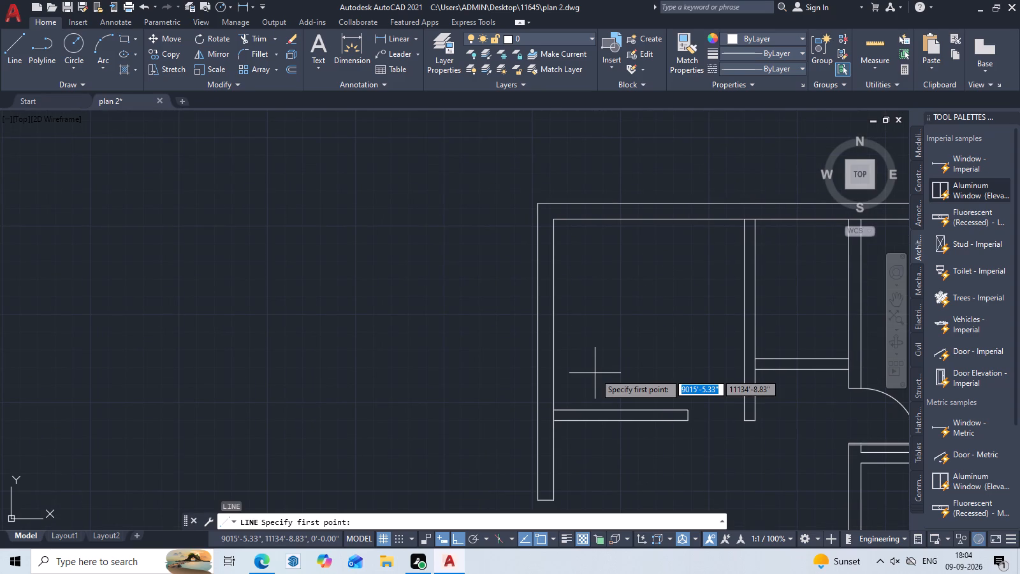
{"action": "type", "text": "M2"}
{"action": "type", "text": "P"}
{"action": "key", "text": "space"}
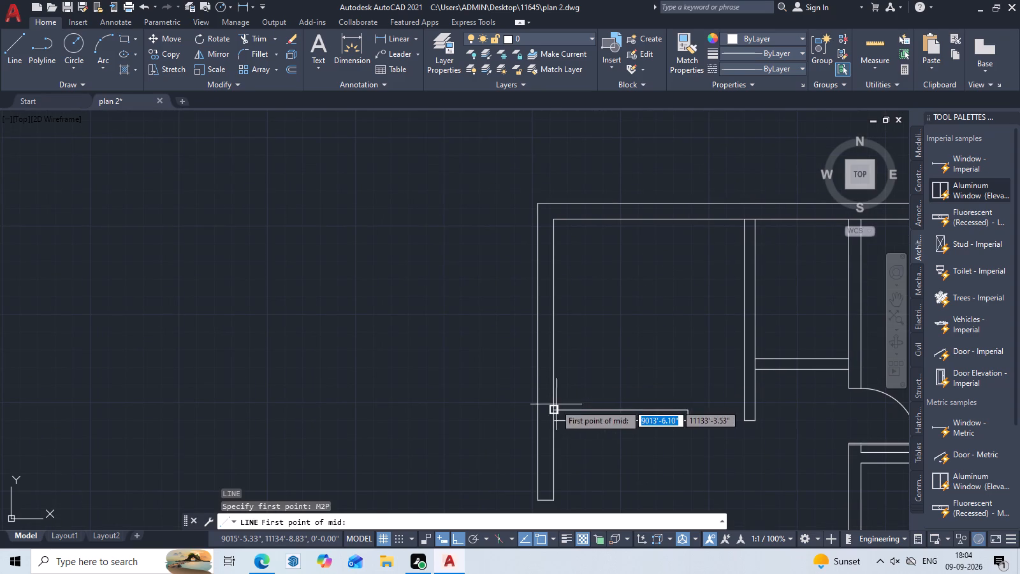
{"action": "left_click", "coordinate": [552, 412]}
{"action": "double_click", "coordinate": [556, 222]}
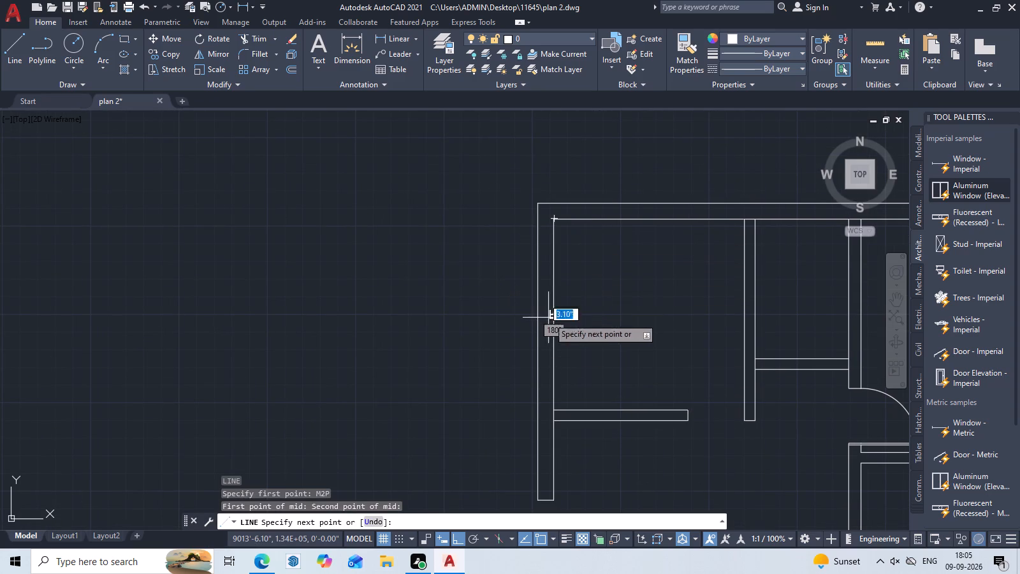
{"action": "left_click", "coordinate": [539, 312]}
{"action": "key", "text": "Escape"}
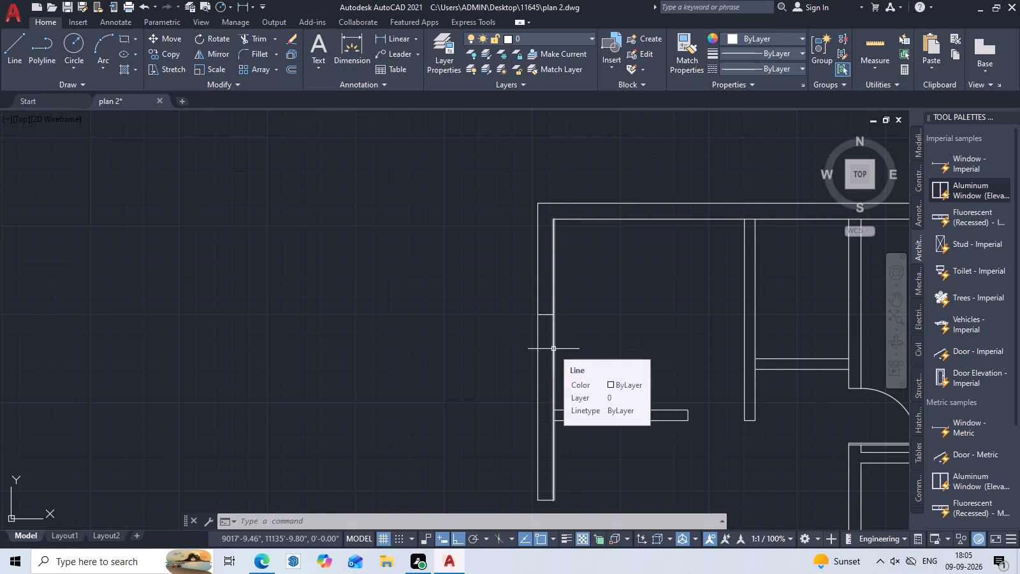
{"action": "key", "text": "Escape"}
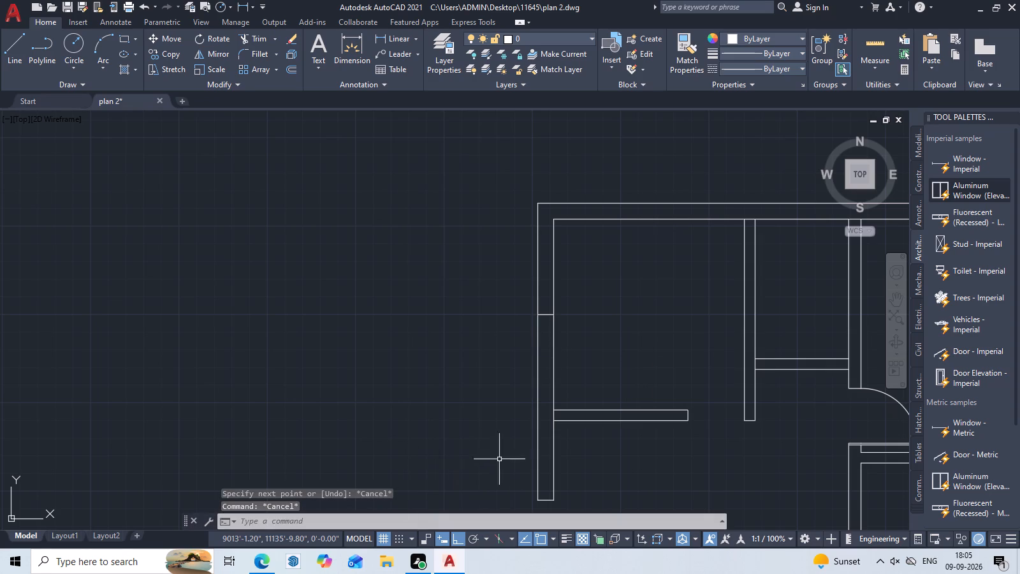
Quick-measure the small east-side rooms, their dividing wall thicknesses and the walls around the adjoining room.
{"action": "scroll", "coordinate": [757, 399], "scroll_direction": "down", "scroll_amount": 2}
{"action": "middle_click_drag", "start_coordinate": [790, 414], "coordinate": [623, 228]}
{"action": "scroll", "coordinate": [665, 295], "scroll_direction": "up", "scroll_amount": 2}
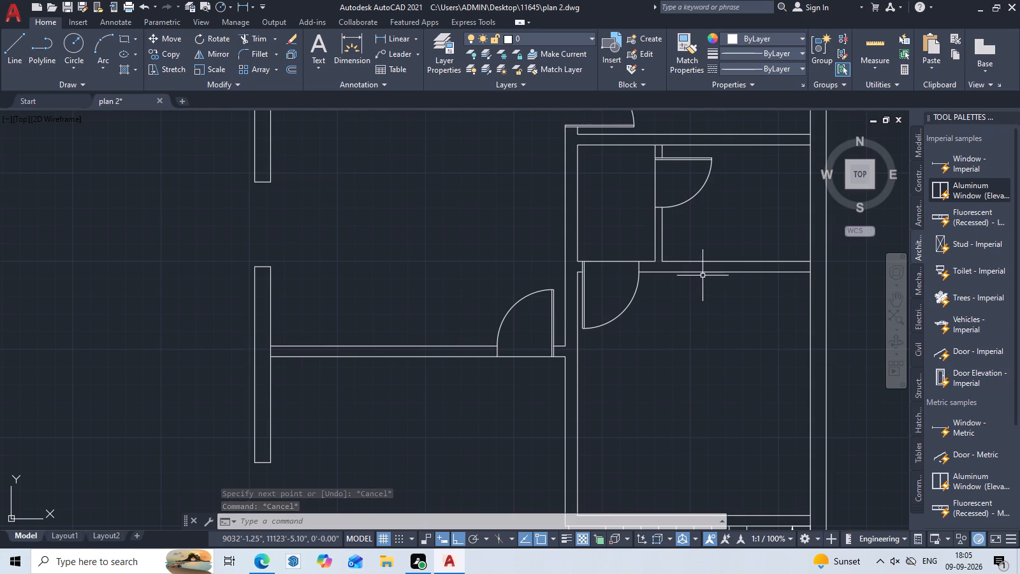
{"action": "scroll", "coordinate": [717, 254], "scroll_direction": "down", "scroll_amount": 2}
{"action": "middle_click_drag", "start_coordinate": [728, 254], "coordinate": [728, 284]}
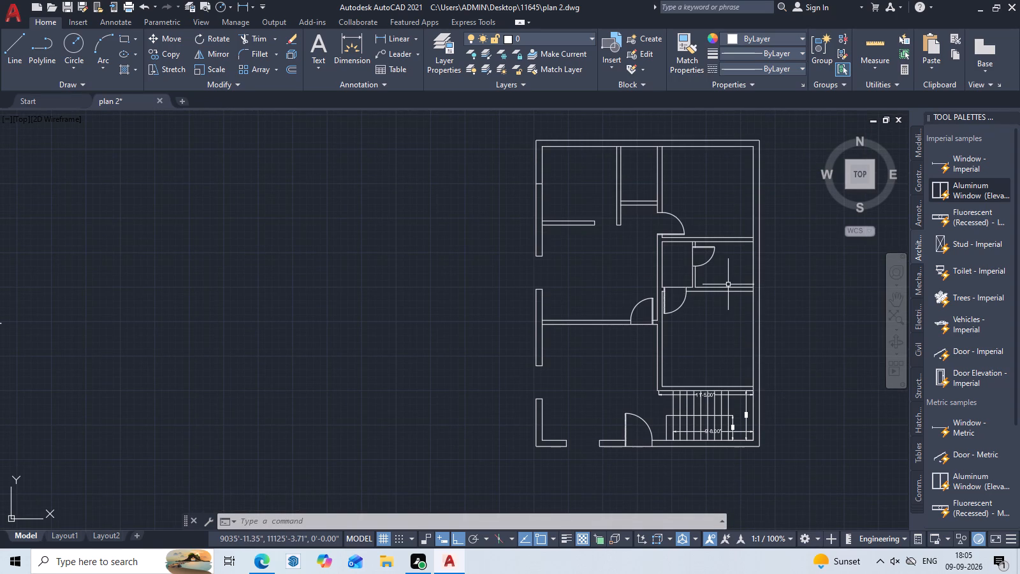
{"action": "left_click", "coordinate": [877, 46]}
{"action": "scroll", "coordinate": [672, 249], "scroll_direction": "up", "scroll_amount": 2}
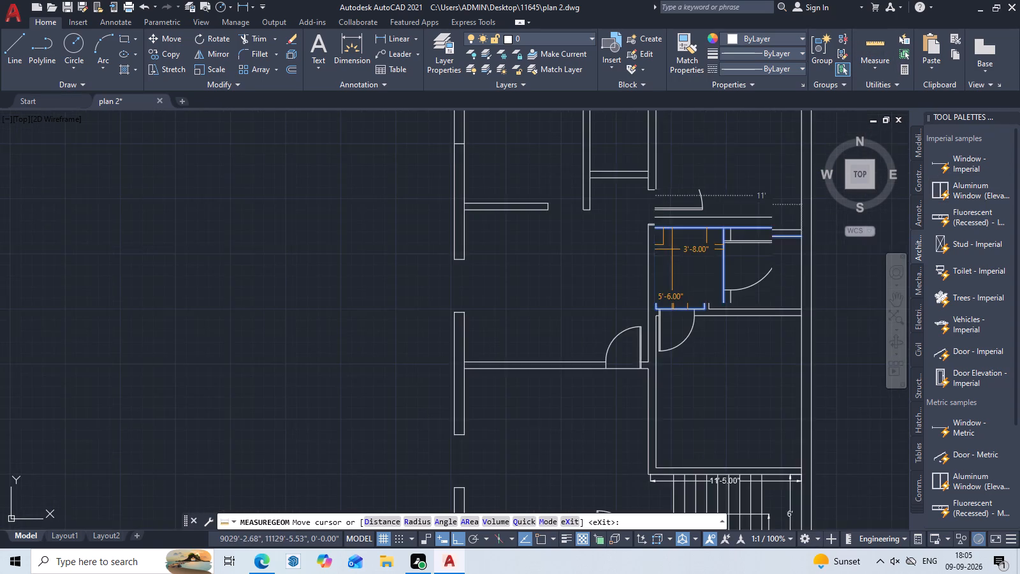
{"action": "scroll", "coordinate": [620, 258], "scroll_direction": "up", "scroll_amount": 2}
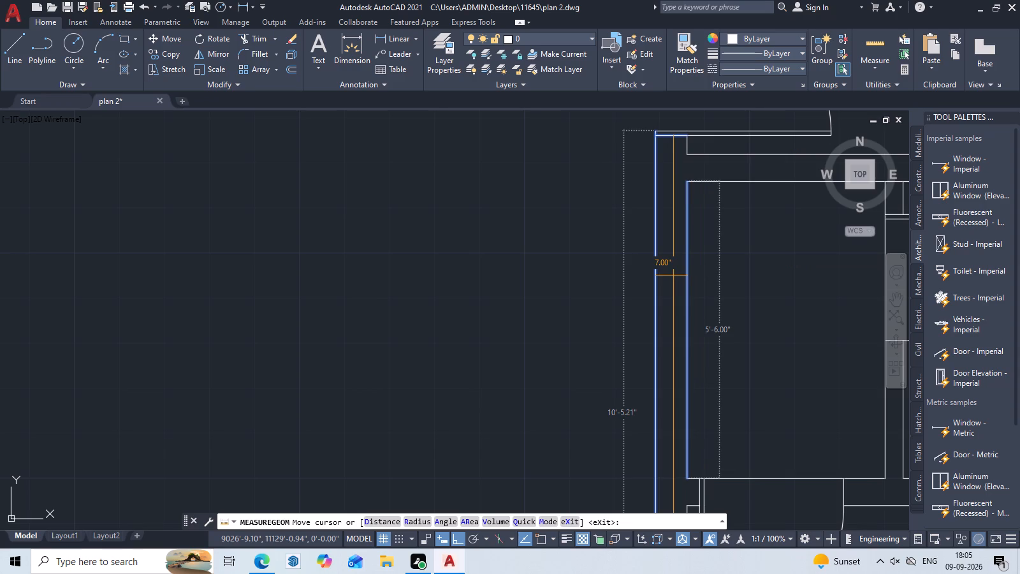
{"action": "scroll", "coordinate": [673, 276], "scroll_direction": "up", "scroll_amount": 3}
{"action": "scroll", "coordinate": [673, 276], "scroll_direction": "down", "scroll_amount": 7}
{"action": "scroll", "coordinate": [701, 362], "scroll_direction": "down", "scroll_amount": 3}
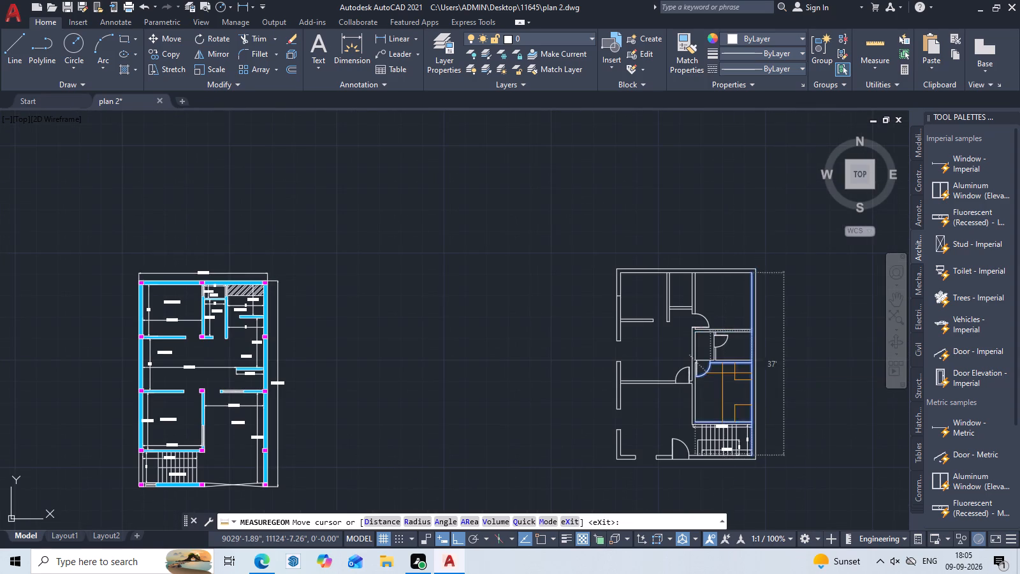
{"action": "scroll", "coordinate": [715, 365], "scroll_direction": "up", "scroll_amount": 5}
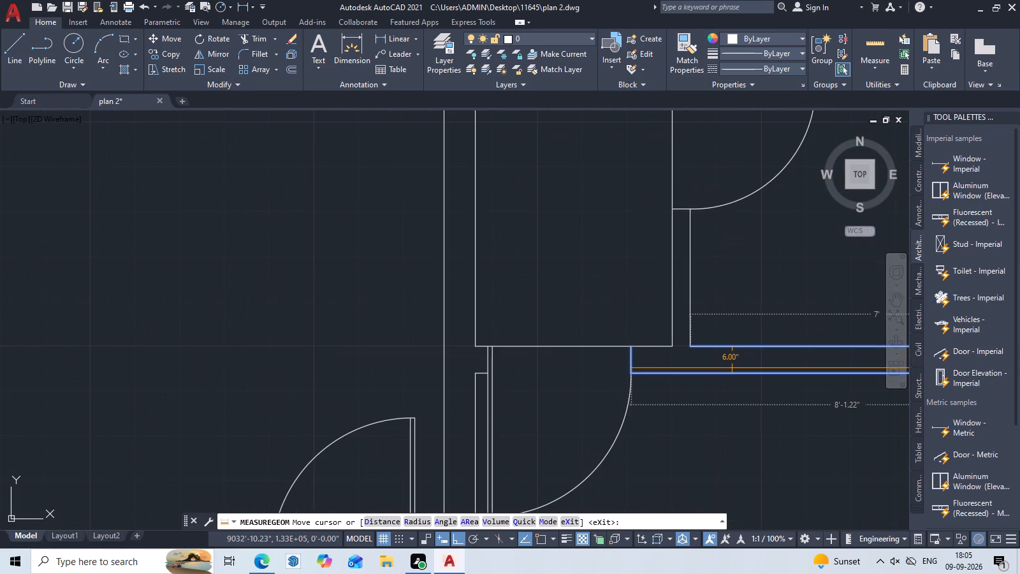
{"action": "key", "text": "Escape"}
Quick-measure the small room with the inward-swinging door and the room below it on the plan's east side.
{"action": "scroll", "coordinate": [734, 368], "scroll_direction": "down", "scroll_amount": 1}
{"action": "scroll", "coordinate": [776, 415], "scroll_direction": "down", "scroll_amount": 2}
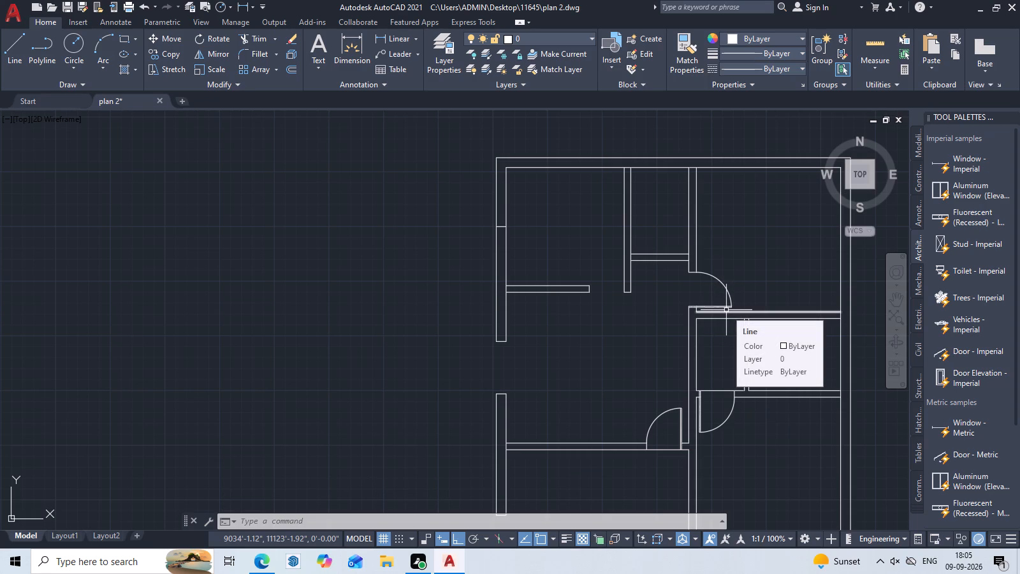
{"action": "scroll", "coordinate": [726, 310], "scroll_direction": "up", "scroll_amount": 1}
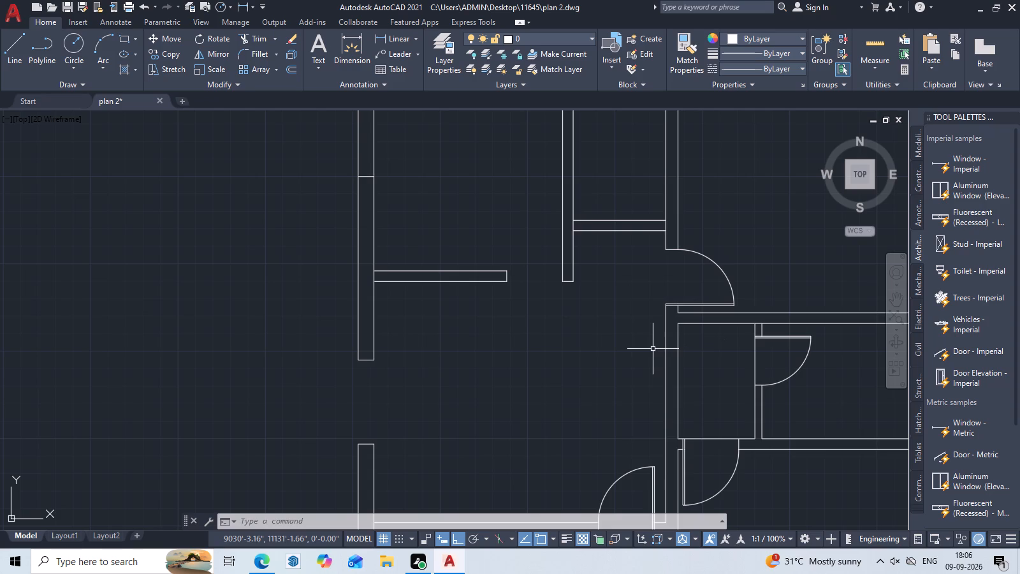
{"action": "scroll", "coordinate": [687, 373], "scroll_direction": "down", "scroll_amount": 1}
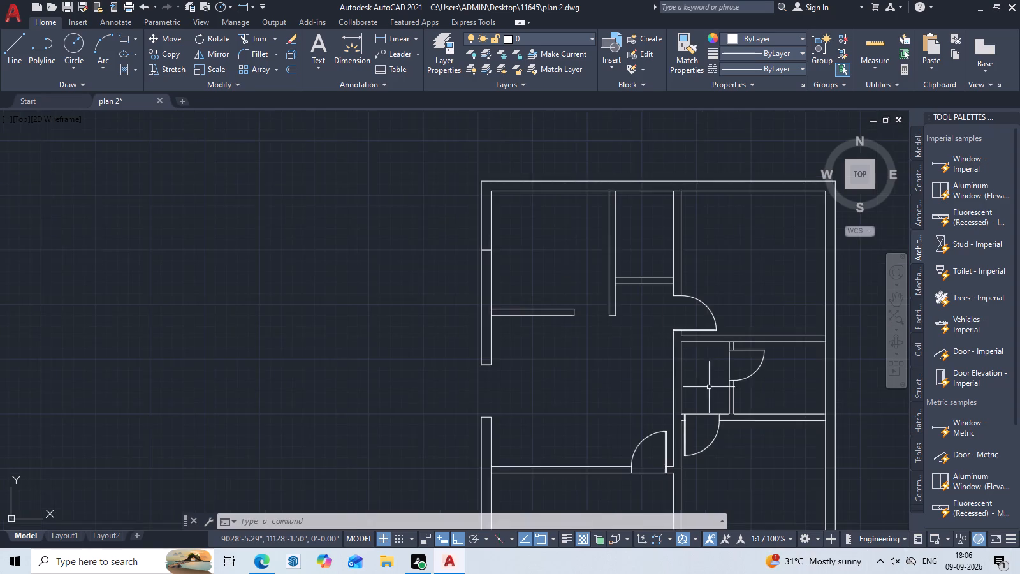
{"action": "middle_click_drag", "start_coordinate": [758, 403], "coordinate": [674, 283]}
{"action": "left_click", "coordinate": [880, 40]}
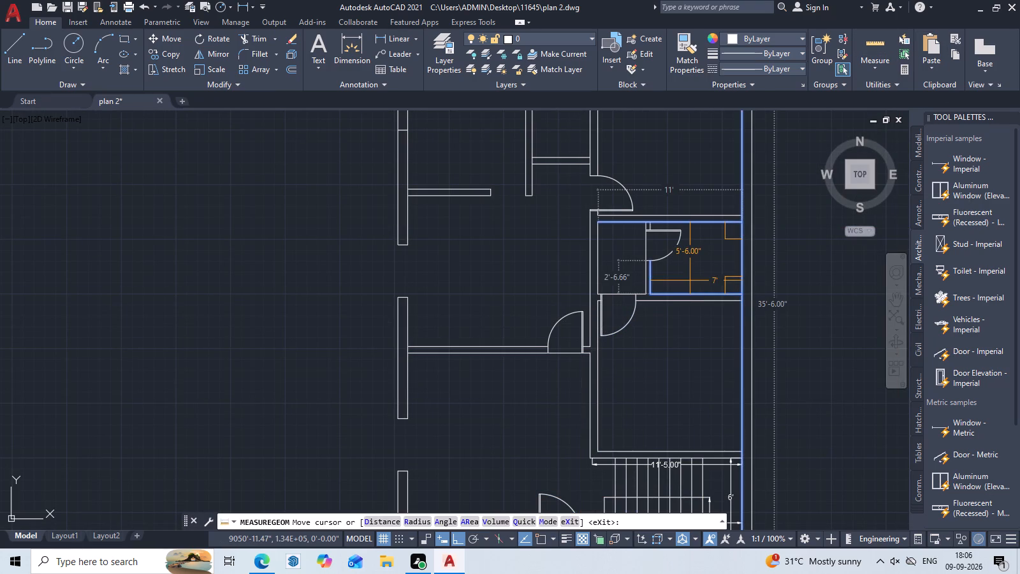
{"action": "key", "text": "Escape"}
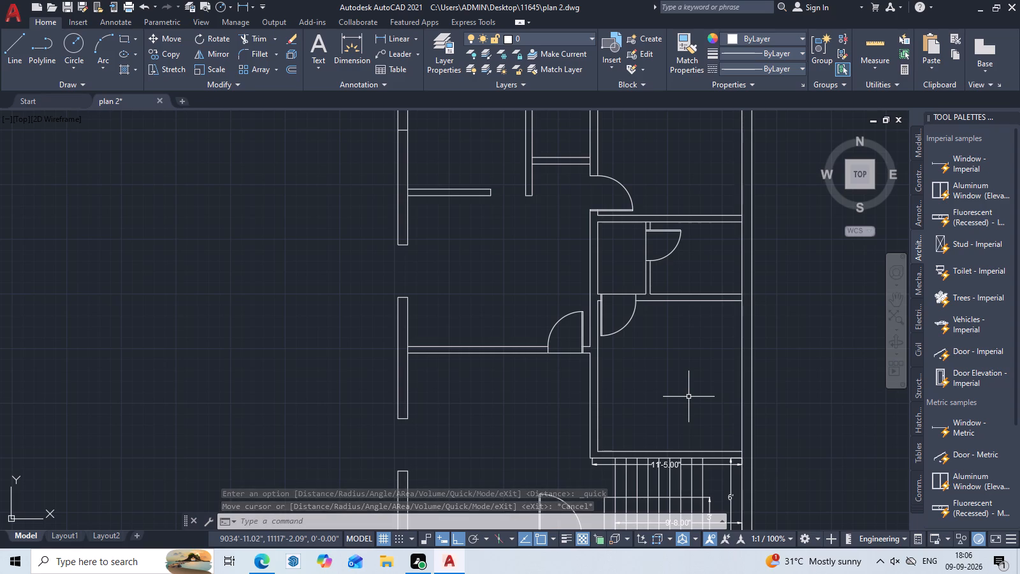
{"action": "double_click", "coordinate": [873, 34]}
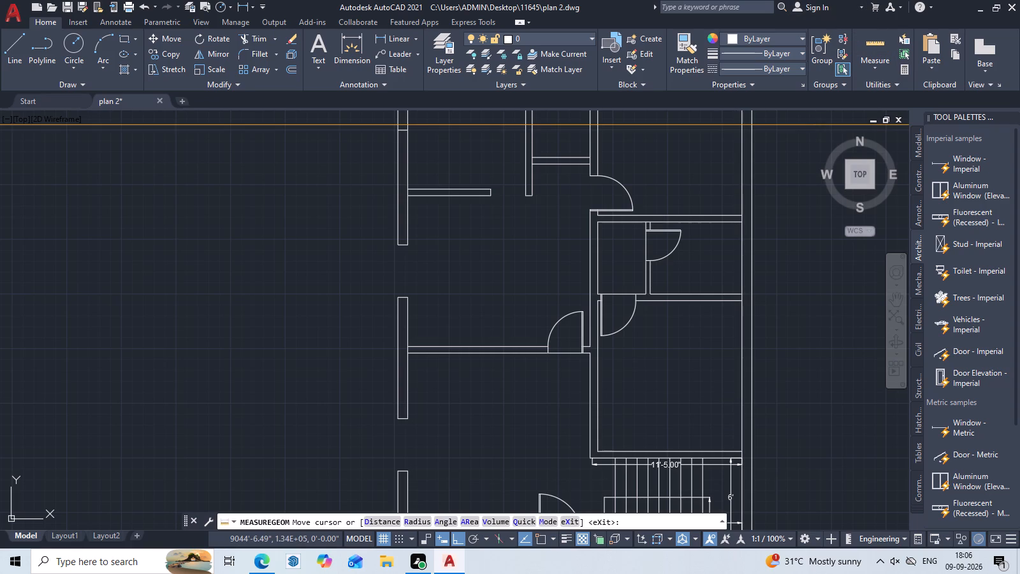
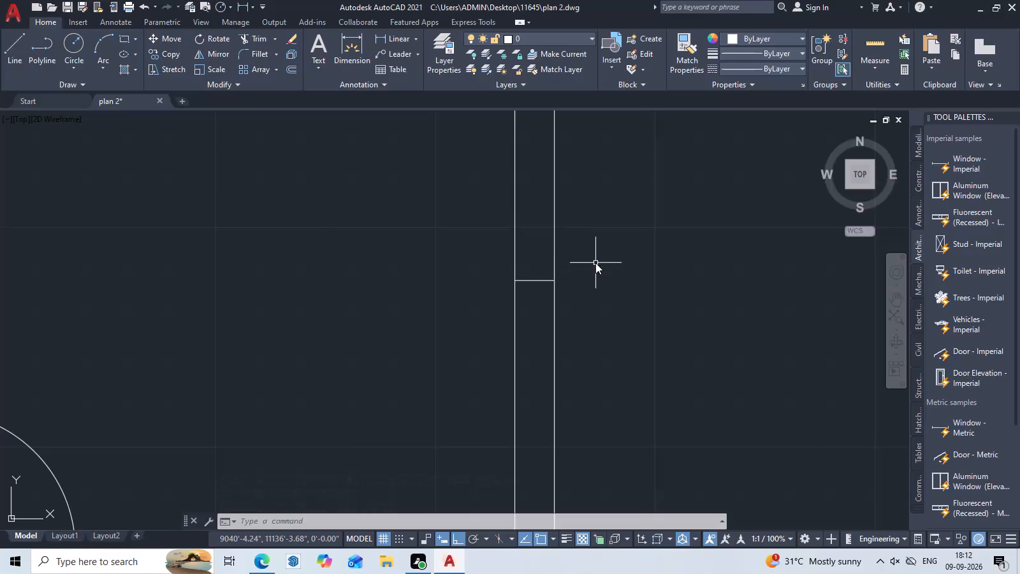
Offset the centre line across the northeast room's east exterior wall by 2' to both sides as jamb lines.
{"action": "key", "text": "2"}
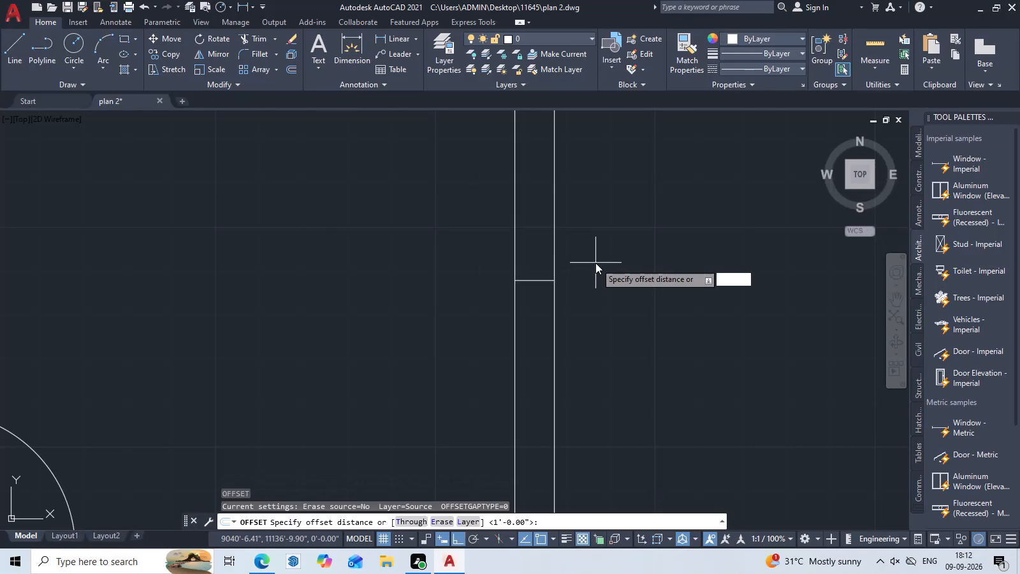
{"action": "key", "text": "apostrophe"}
{"action": "key", "text": "space"}
{"action": "double_click", "coordinate": [537, 280]}
{"action": "left_click", "coordinate": [535, 172]}
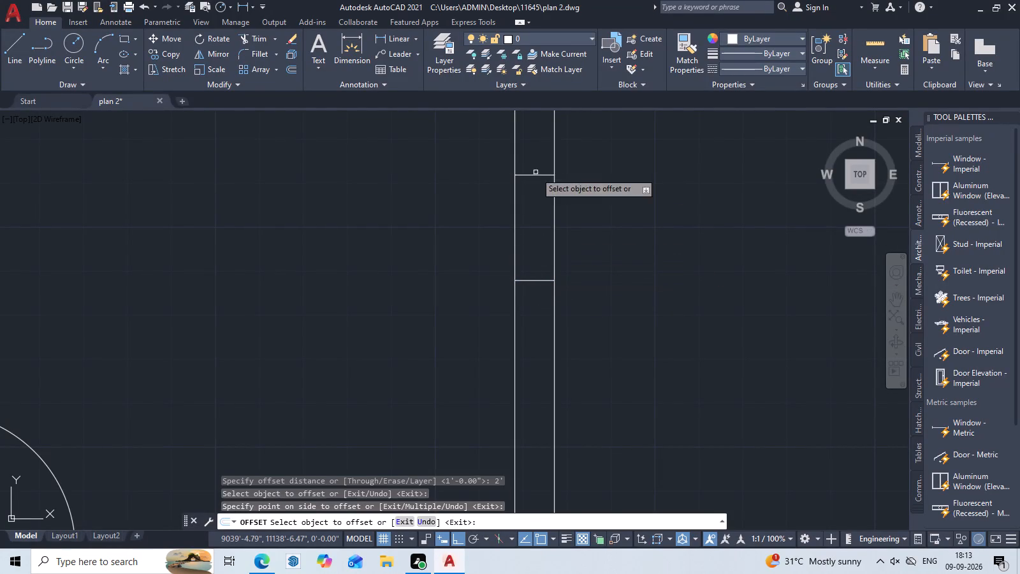
{"action": "left_click", "coordinate": [532, 284]}
{"action": "left_click", "coordinate": [534, 281]}
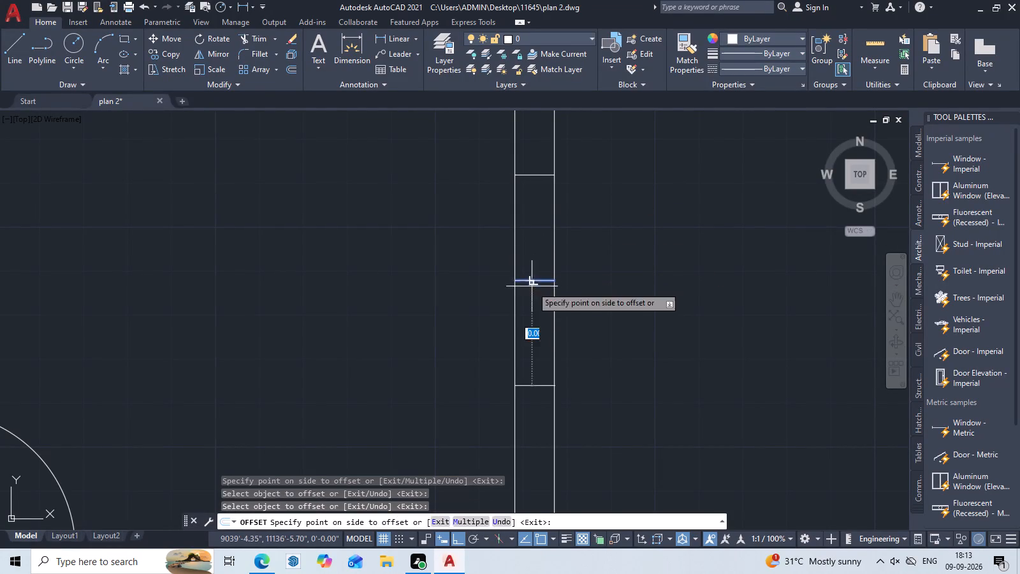
{"action": "double_click", "coordinate": [527, 325]}
{"action": "key", "text": "Escape"}
Trim both east wall face lines between the northeast room's new jamb lines and remove the centre line from the opening.
{"action": "type", "text": "TR"}
{"action": "key", "text": "space"}
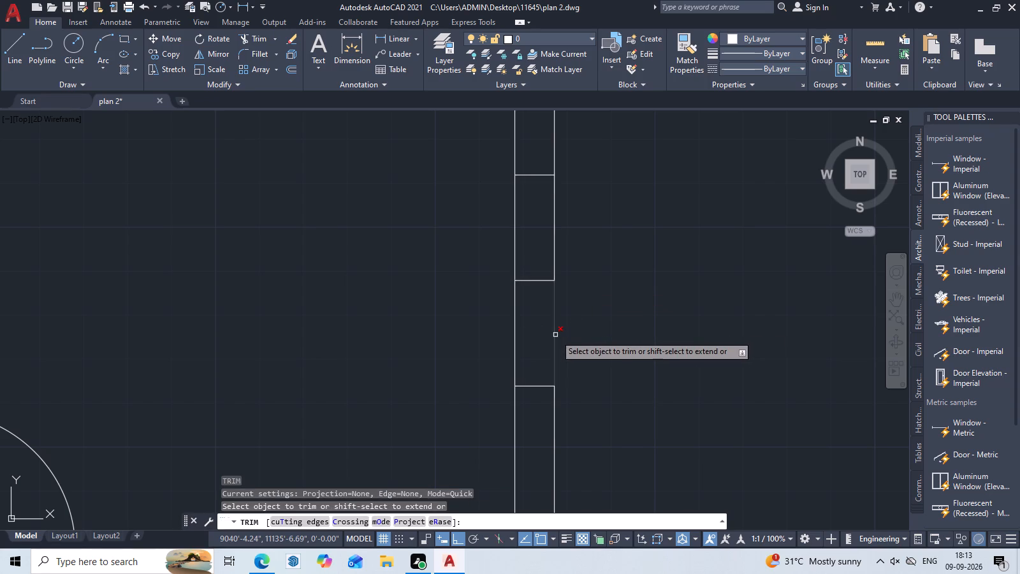
{"action": "left_click", "coordinate": [555, 335]}
{"action": "left_click", "coordinate": [516, 338]}
{"action": "left_click", "coordinate": [547, 281]}
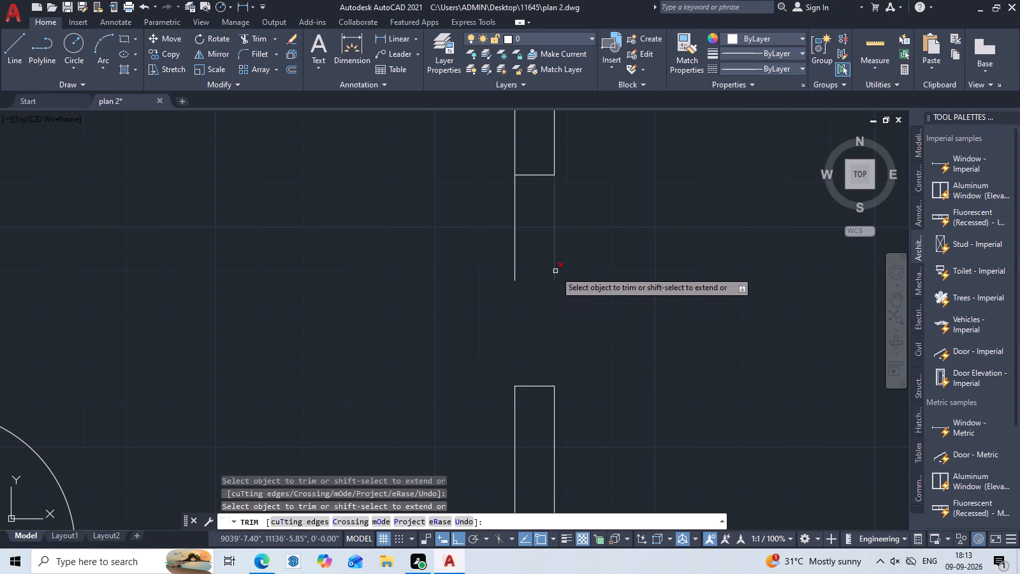
{"action": "left_click", "coordinate": [555, 271]}
{"action": "left_click", "coordinate": [516, 270]}
{"action": "scroll", "coordinate": [520, 282], "scroll_direction": "down", "scroll_amount": 4}
{"action": "middle_click_drag", "start_coordinate": [555, 296], "coordinate": [558, 296]}
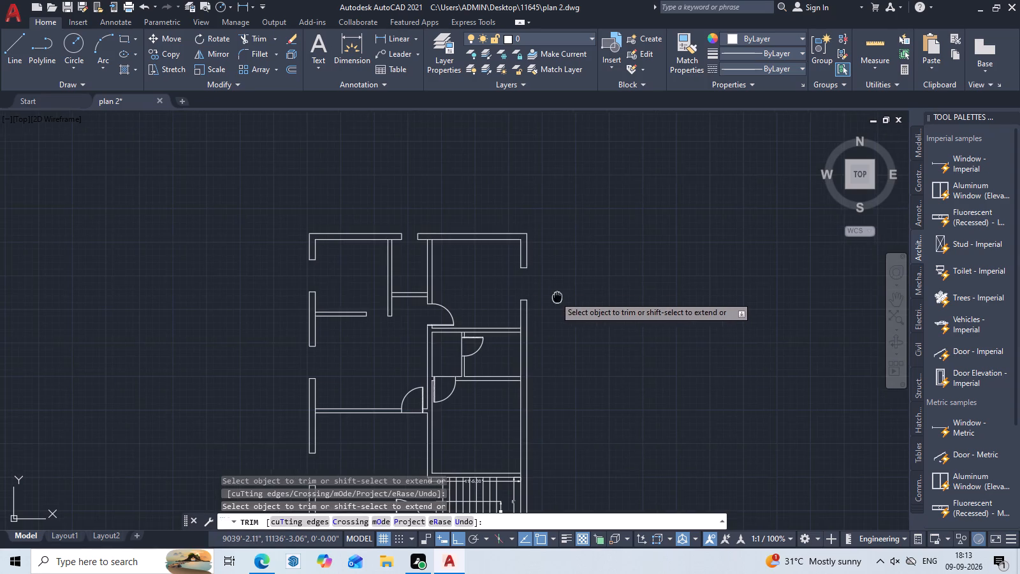
{"action": "middle_click_drag", "start_coordinate": [558, 296], "coordinate": [586, 195]}
{"action": "key", "text": "Escape"}
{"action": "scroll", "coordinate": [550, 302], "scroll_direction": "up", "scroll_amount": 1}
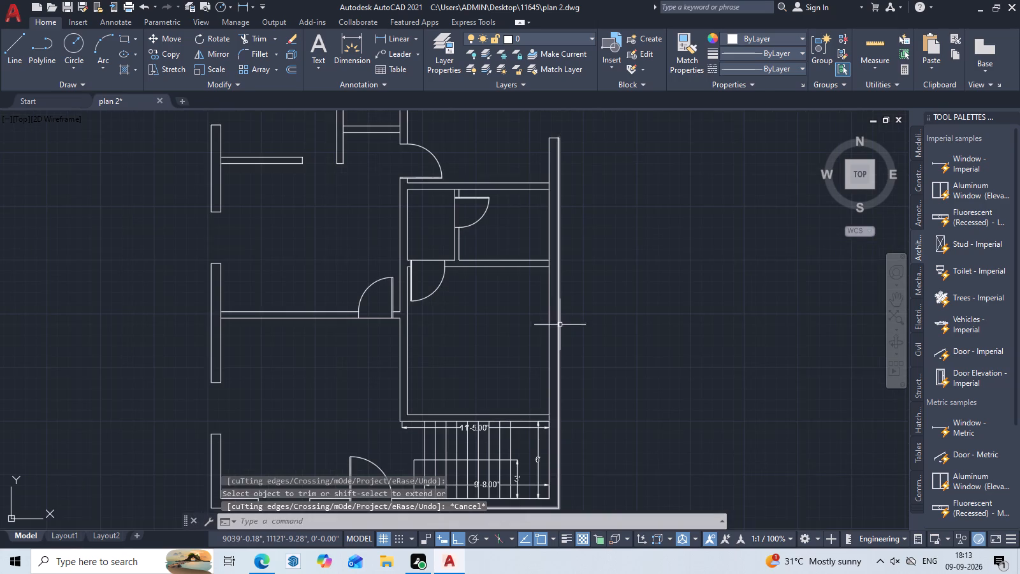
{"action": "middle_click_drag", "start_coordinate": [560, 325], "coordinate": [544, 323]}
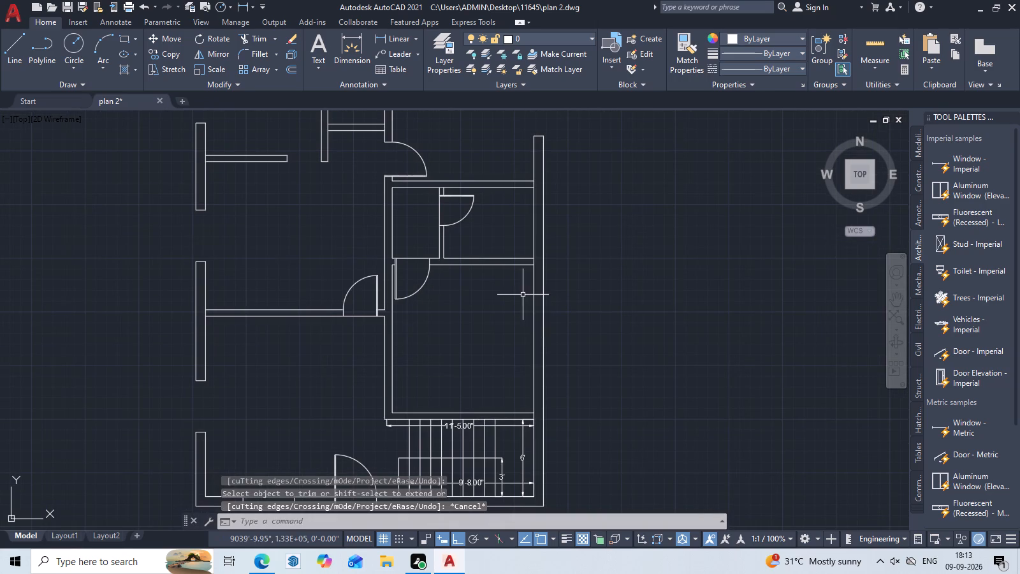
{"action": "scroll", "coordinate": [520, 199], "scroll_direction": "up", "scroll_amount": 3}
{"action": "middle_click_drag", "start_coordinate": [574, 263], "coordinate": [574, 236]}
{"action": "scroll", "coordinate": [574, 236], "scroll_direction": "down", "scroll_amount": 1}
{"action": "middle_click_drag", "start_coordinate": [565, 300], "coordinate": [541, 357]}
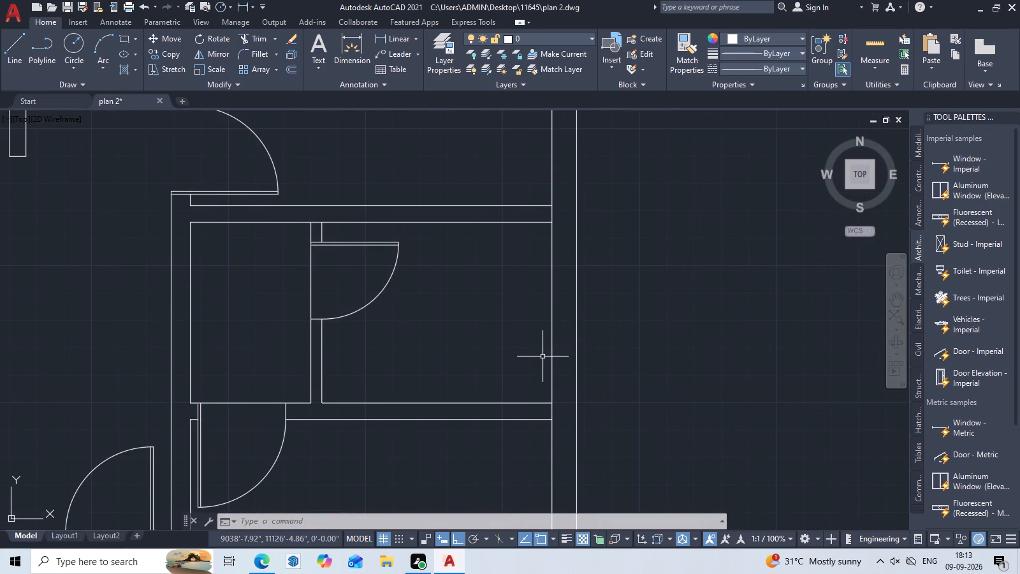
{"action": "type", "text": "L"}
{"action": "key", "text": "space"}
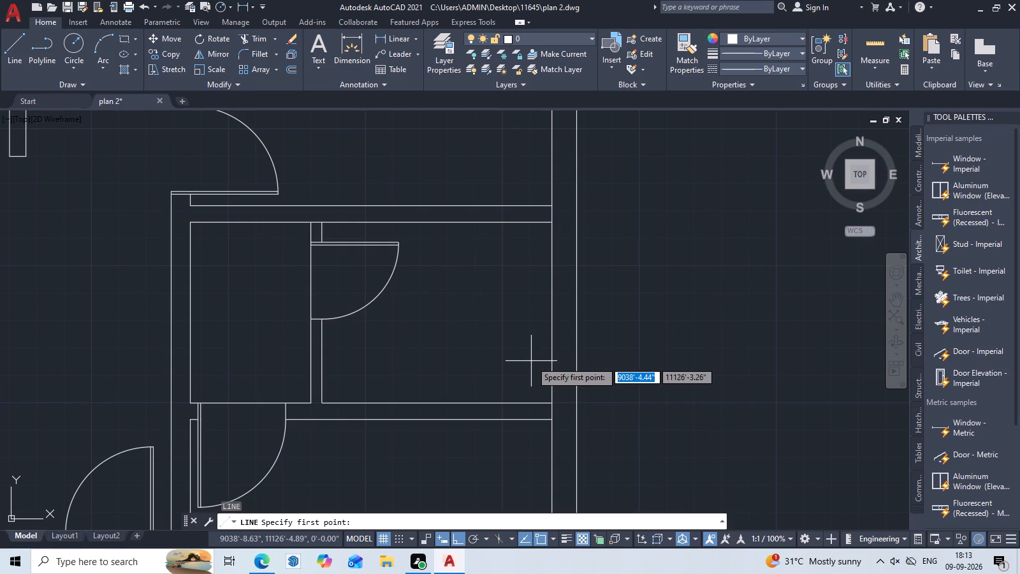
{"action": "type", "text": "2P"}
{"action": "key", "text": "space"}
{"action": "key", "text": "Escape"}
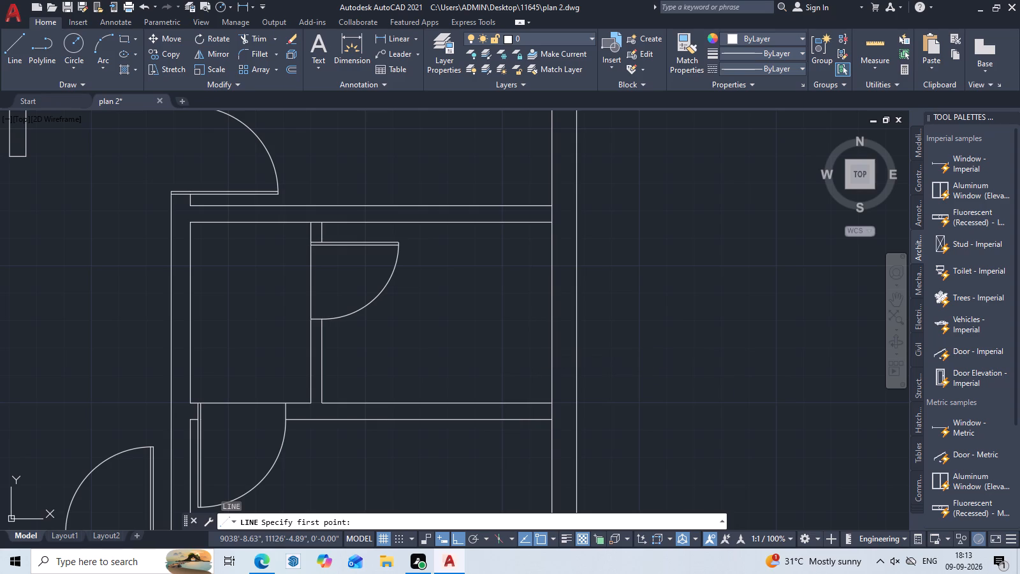
Draw a line across the east exterior wall of the small room with the inward-swinging door, midway between its north and south walls.
{"action": "type", "text": "L M1"}
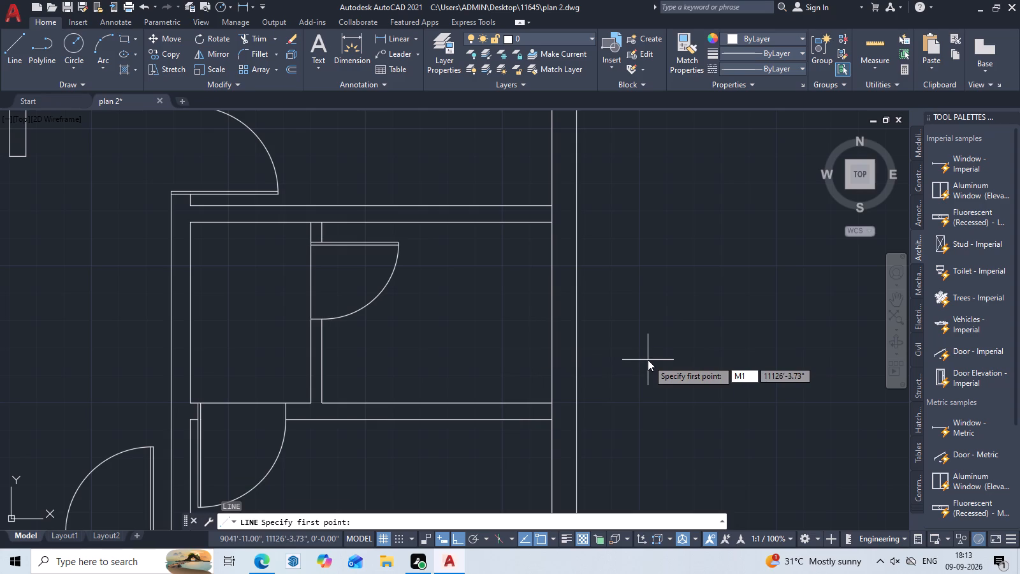
{"action": "key", "text": "BackSpace"}
{"action": "type", "text": "2P"}
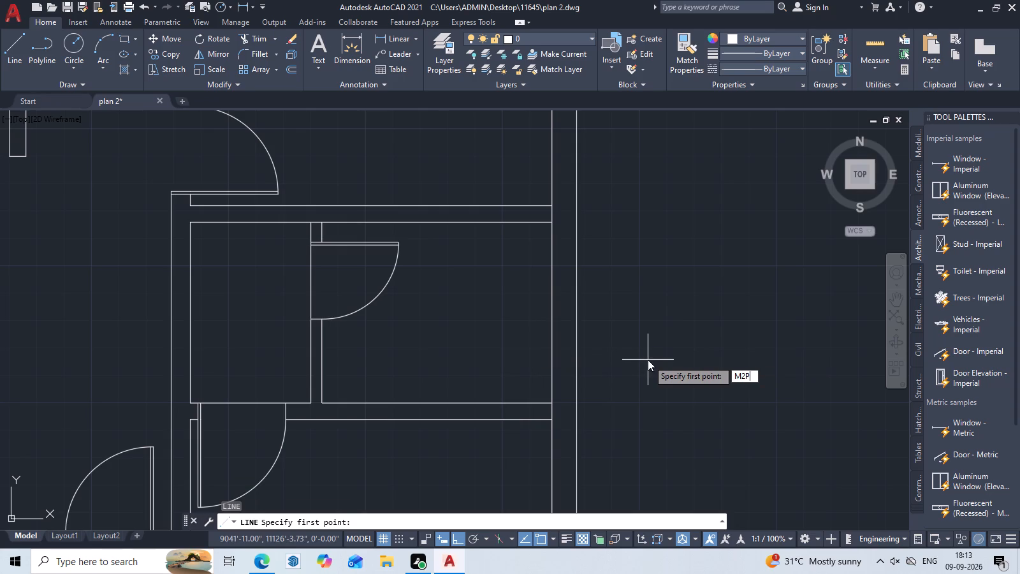
{"action": "key", "text": "space"}
{"action": "double_click", "coordinate": [550, 405]}
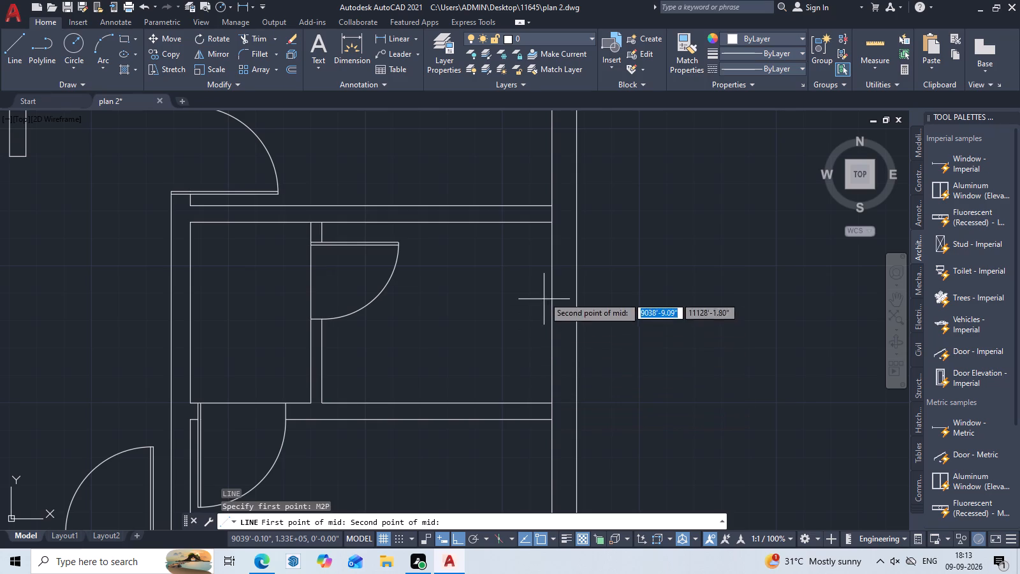
{"action": "left_click", "coordinate": [551, 222]}
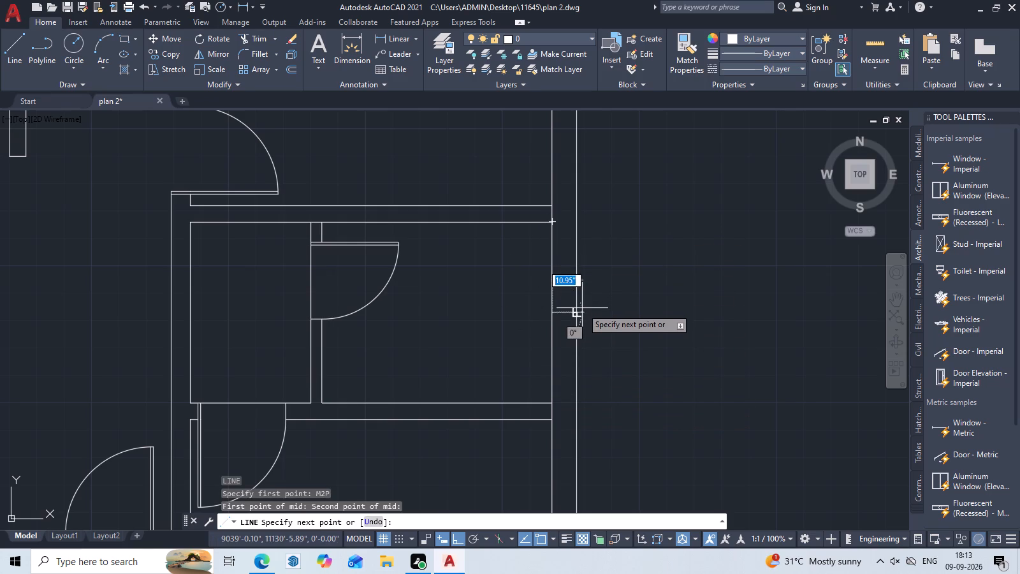
{"action": "double_click", "coordinate": [578, 315]}
{"action": "key", "text": "Escape"}
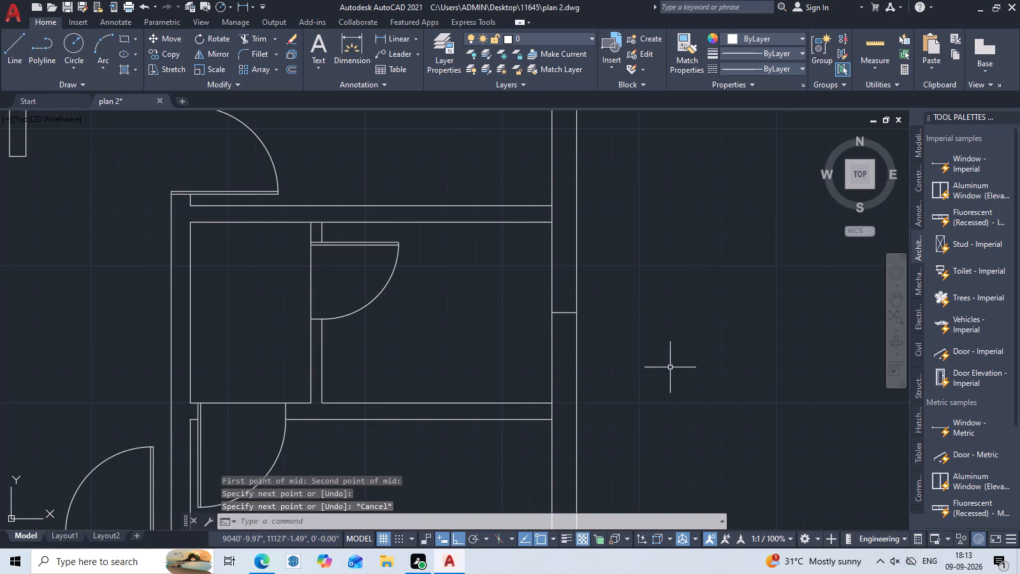
Offset the small east room's wall centre line by 1' to both sides as jamb lines.
{"action": "type", "text": "O"}
{"action": "key", "text": "space"}
{"action": "type", "text": "1'"}
{"action": "key", "text": "space"}
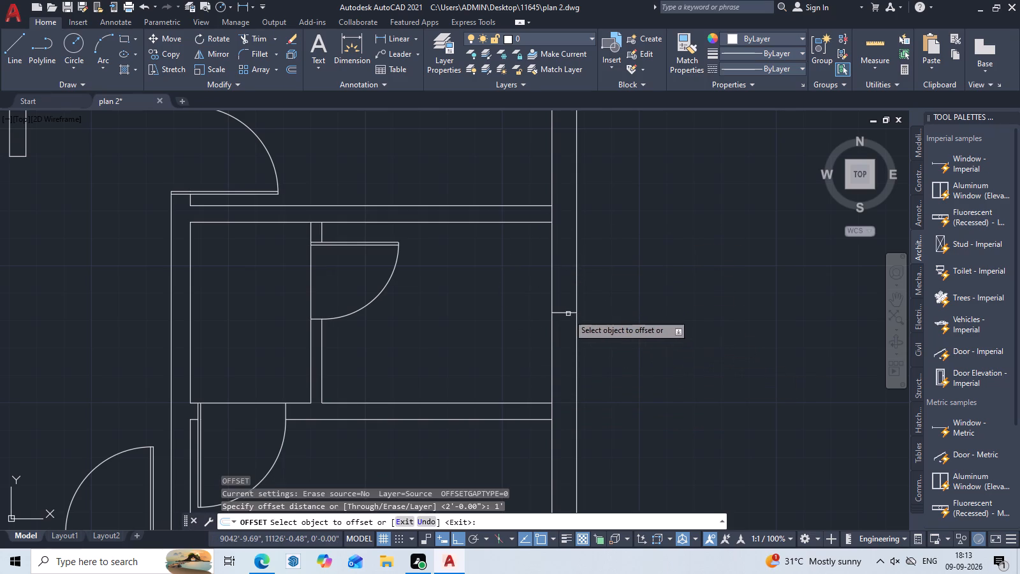
{"action": "left_click", "coordinate": [568, 314]}
{"action": "left_click", "coordinate": [565, 264]}
{"action": "double_click", "coordinate": [564, 313]}
{"action": "left_click", "coordinate": [569, 374]}
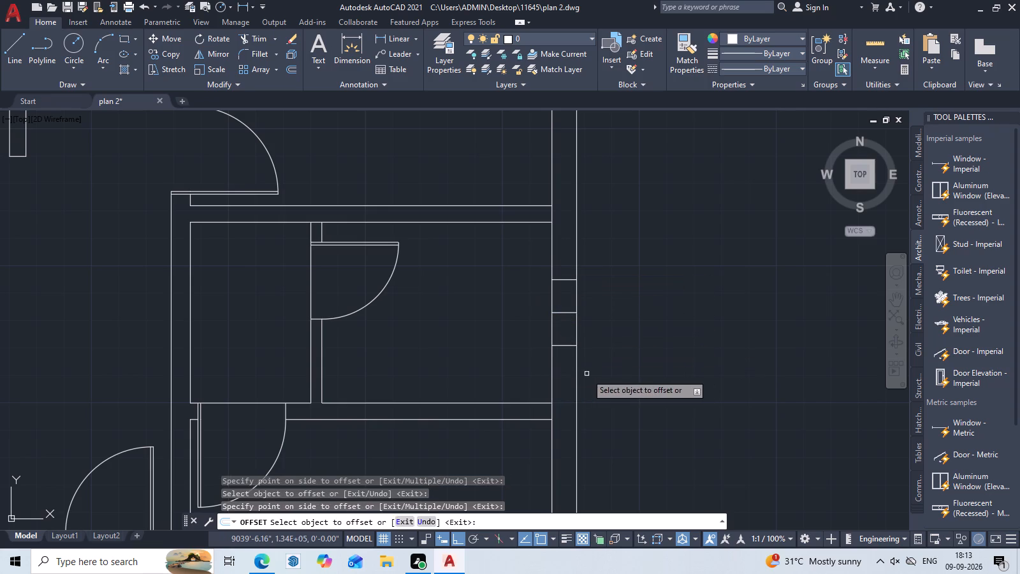
{"action": "key", "text": "Escape"}
Trim both east wall face lines between the small room's jamb lines and remove the centre line from the opening.
{"action": "type", "text": "TR"}
{"action": "key", "text": "space"}
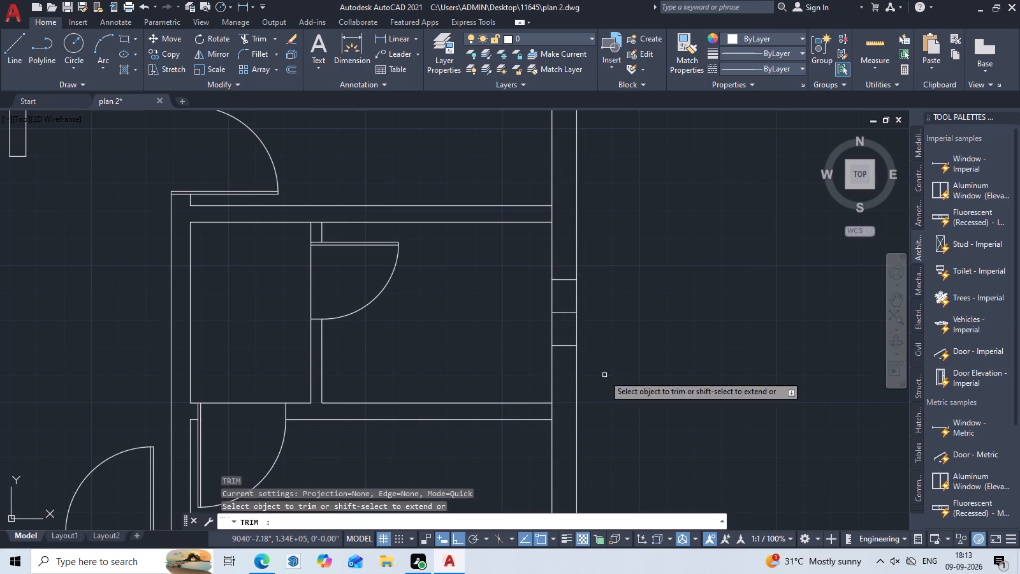
{"action": "left_click", "coordinate": [578, 325]}
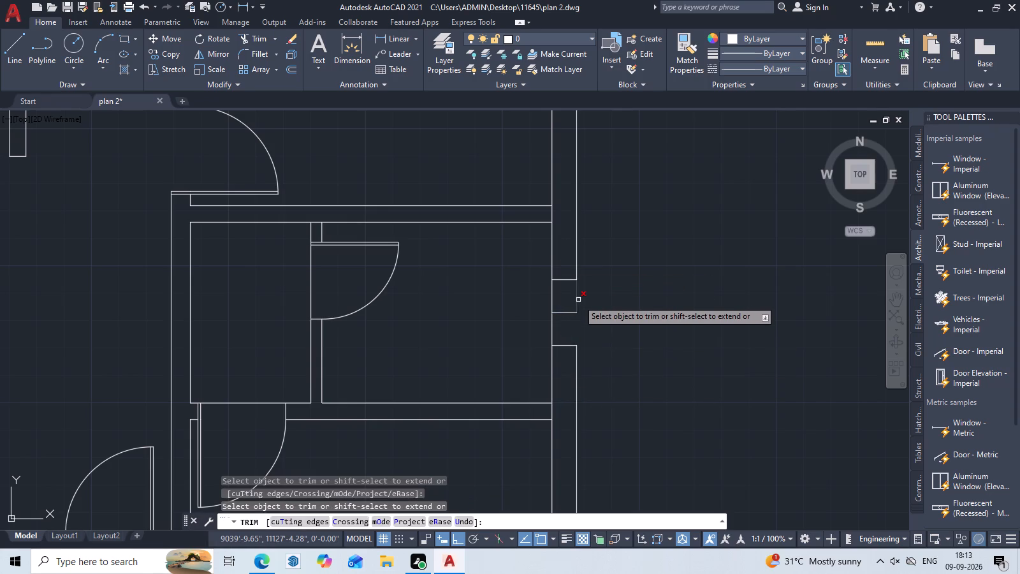
{"action": "left_click", "coordinate": [578, 300]}
{"action": "left_click", "coordinate": [565, 312]}
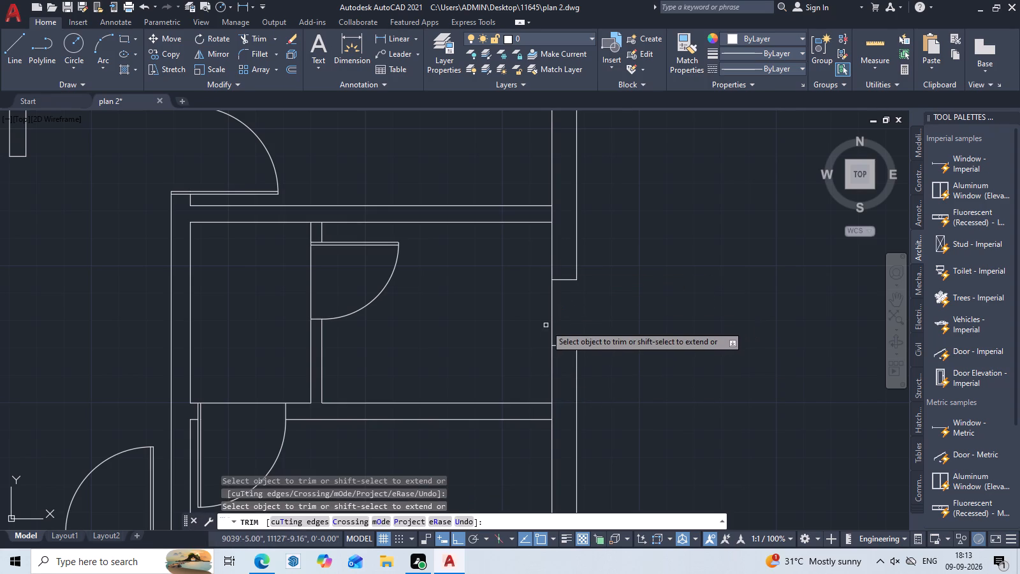
{"action": "left_click", "coordinate": [555, 324]}
{"action": "double_click", "coordinate": [551, 325]}
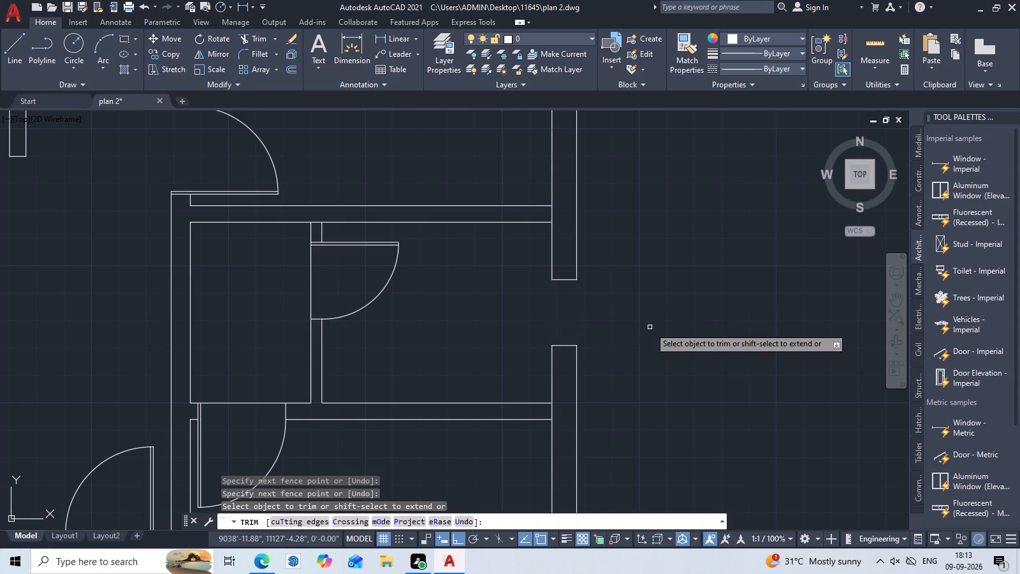
{"action": "key", "text": "Escape"}
Draw a line across the east exterior wall of the room above the stairs, midway between its north and south walls' inner faces.
{"action": "middle_click_drag", "start_coordinate": [679, 334], "coordinate": [588, 277]}
{"action": "scroll", "coordinate": [569, 267], "scroll_direction": "down", "scroll_amount": 2}
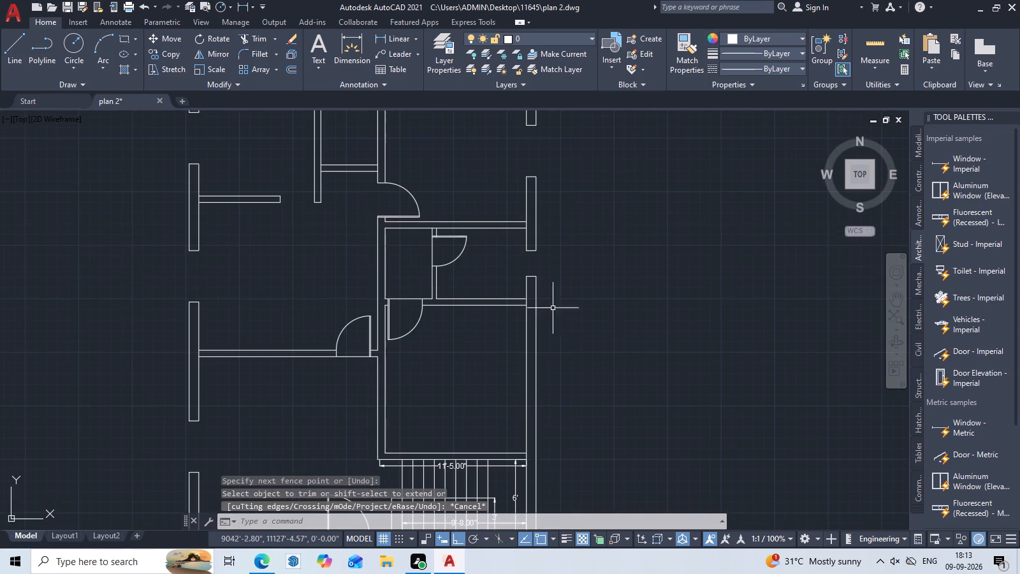
{"action": "middle_click_drag", "start_coordinate": [547, 351], "coordinate": [548, 307]}
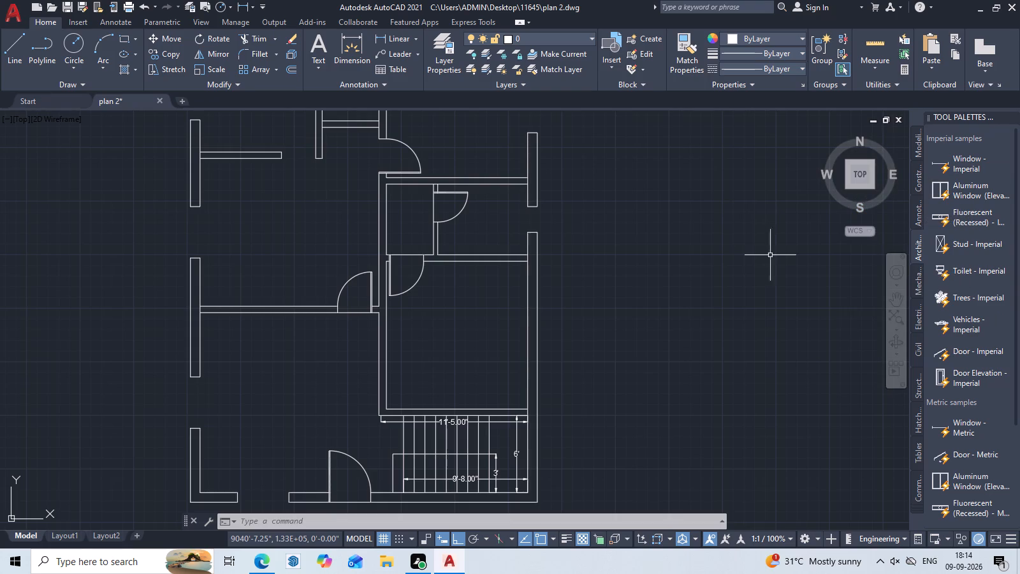
{"action": "key", "text": "Escape"}
{"action": "scroll", "coordinate": [557, 231], "scroll_direction": "up", "scroll_amount": 1}
{"action": "middle_click", "coordinate": [639, 246]}
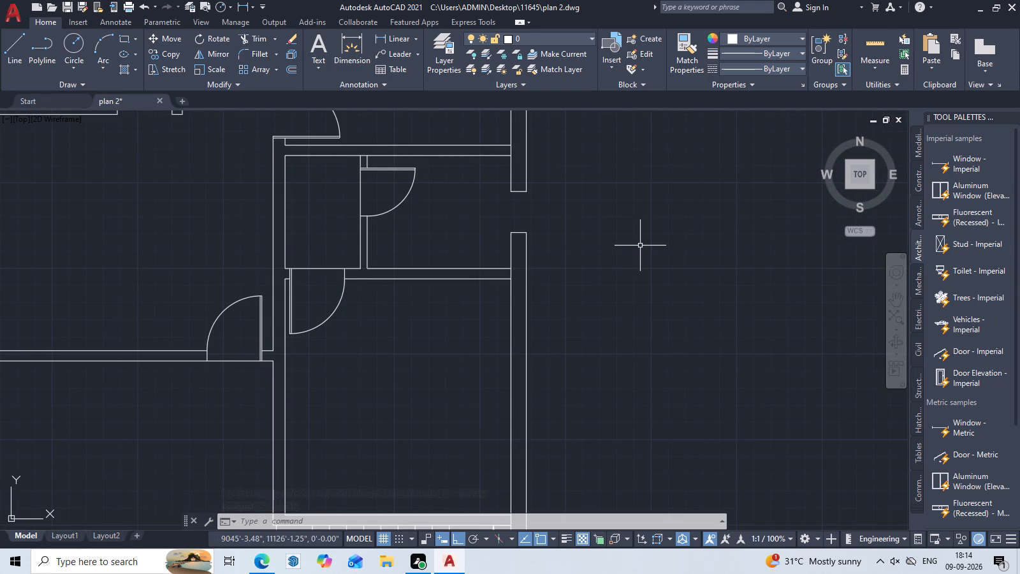
{"action": "scroll", "coordinate": [419, 402], "scroll_direction": "down", "scroll_amount": 2}
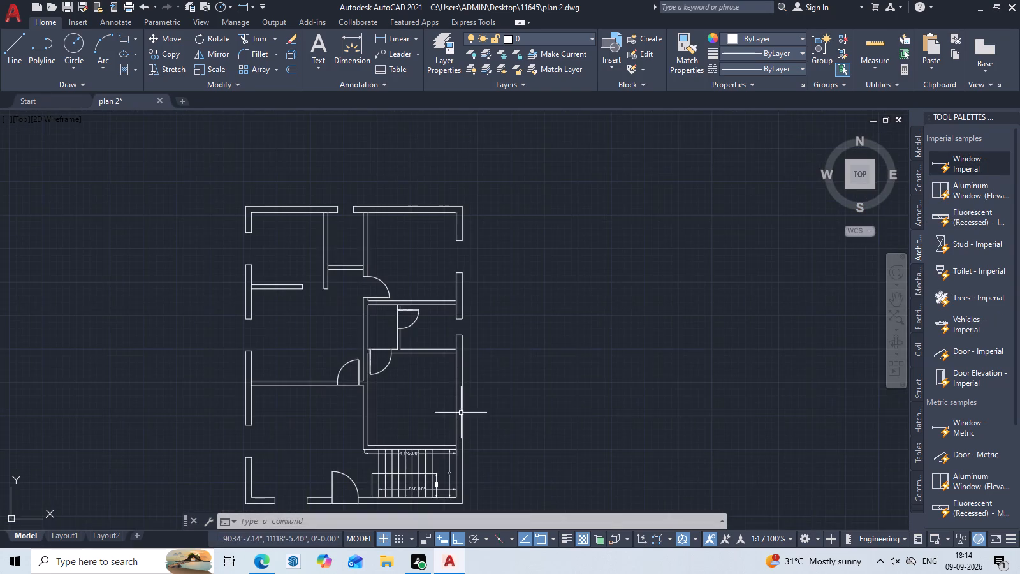
{"action": "middle_click_drag", "start_coordinate": [461, 413], "coordinate": [469, 356]}
{"action": "scroll", "coordinate": [465, 357], "scroll_direction": "up", "scroll_amount": 2}
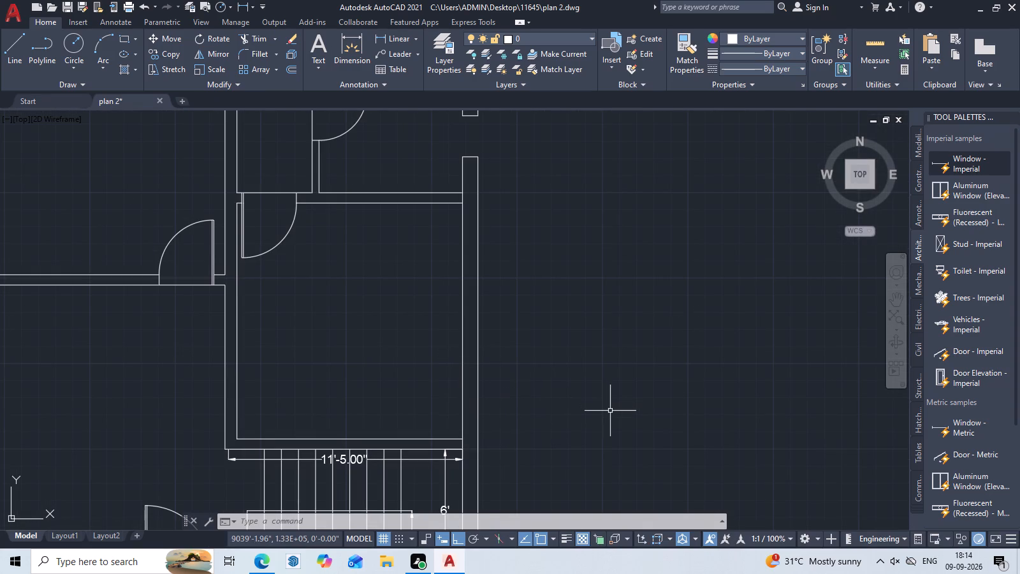
{"action": "type", "text": "L M2"}
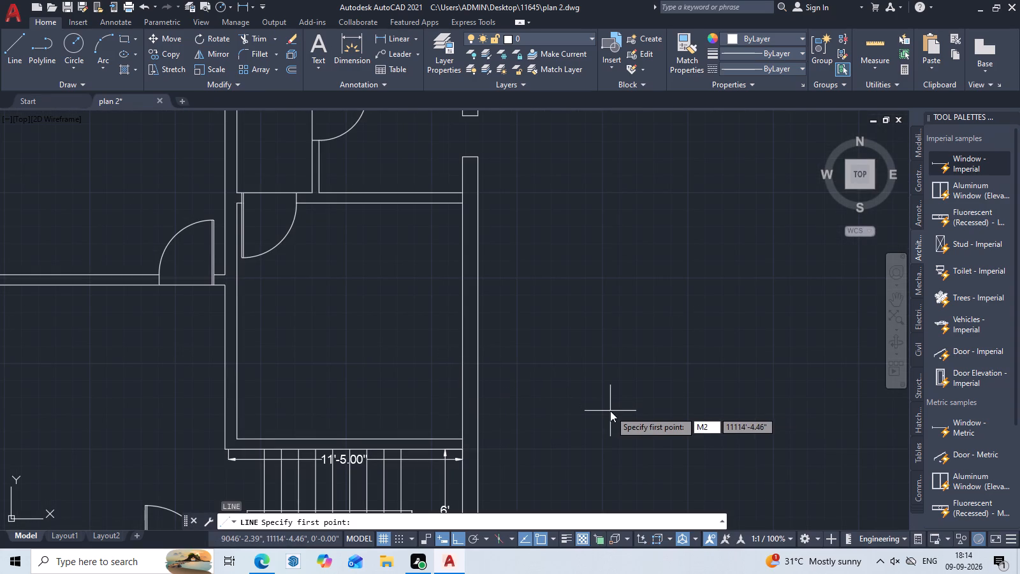
{"action": "type", "text": "P"}
{"action": "key", "text": "space"}
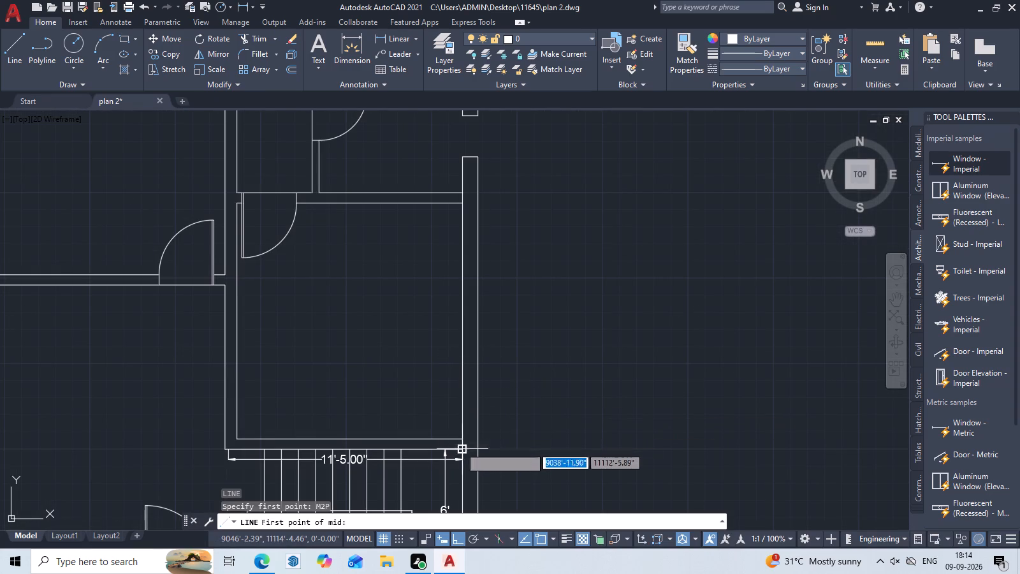
{"action": "left_click", "coordinate": [462, 441]}
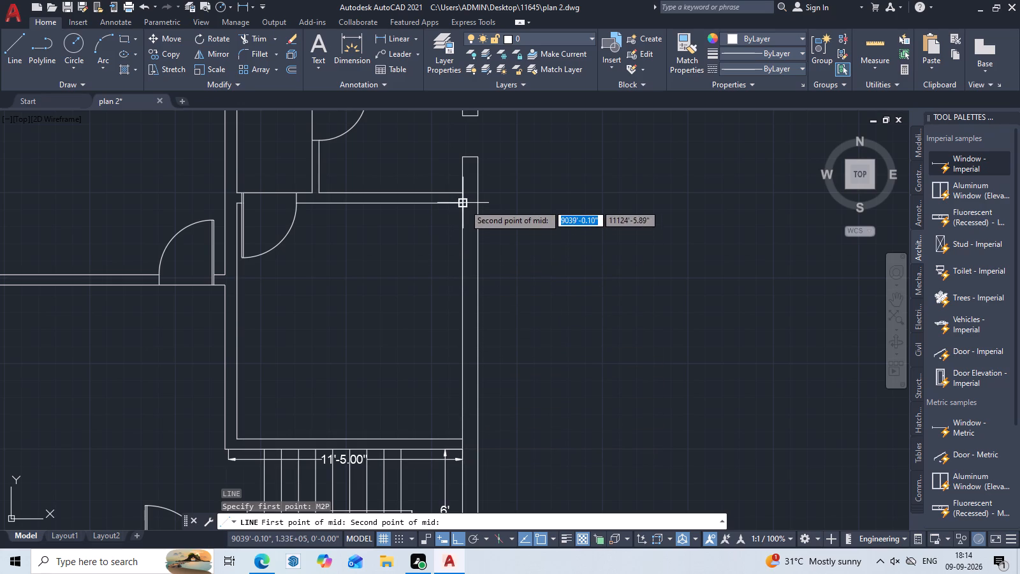
{"action": "double_click", "coordinate": [464, 204]}
{"action": "left_click", "coordinate": [476, 324]}
{"action": "key", "text": "Escape"}
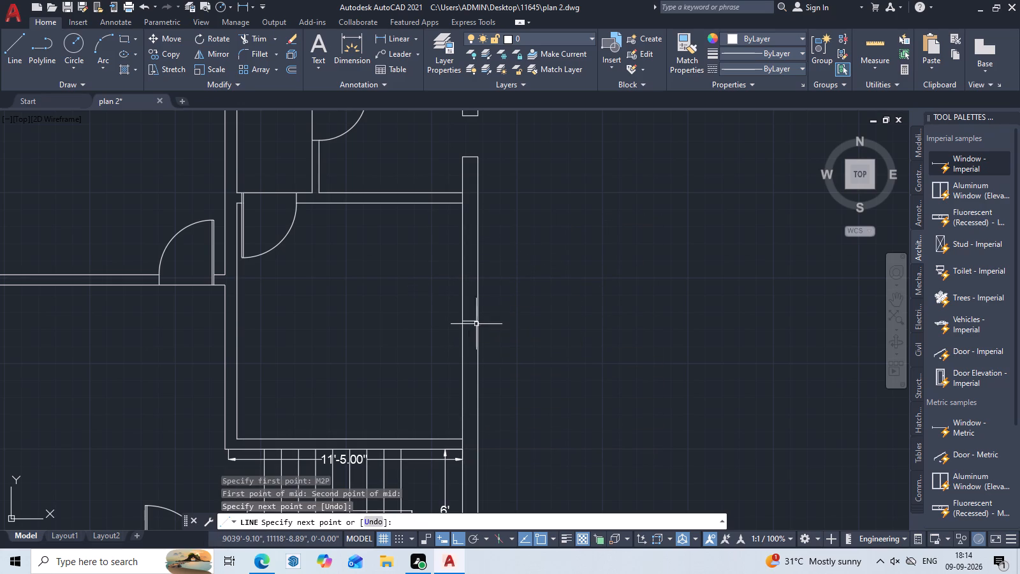
Offset the wall centre line of the room above the stairs by 2' to both sides as jamb lines.
{"action": "middle_click_drag", "start_coordinate": [524, 345], "coordinate": [598, 345]}
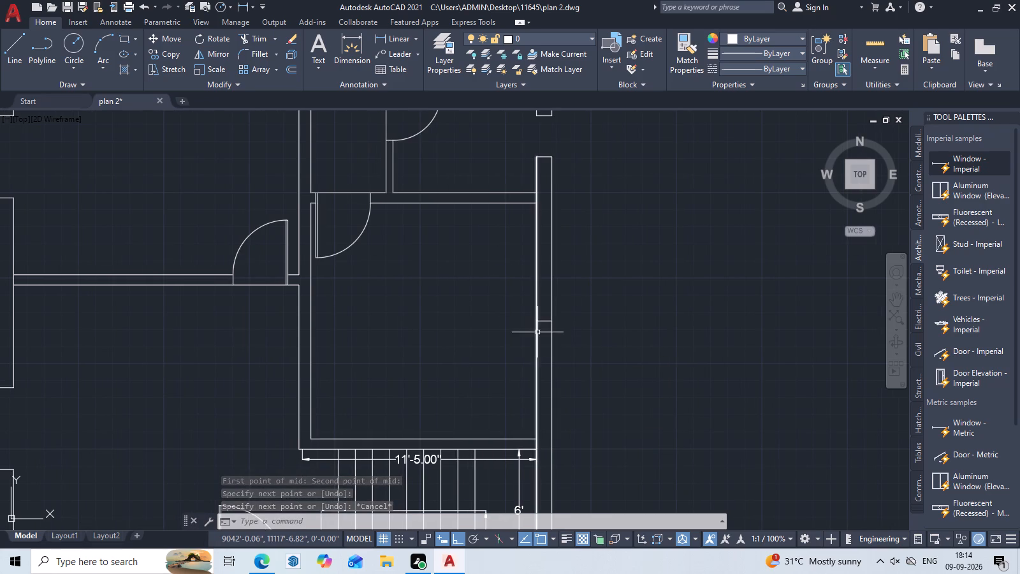
{"action": "scroll", "coordinate": [516, 319], "scroll_direction": "up", "scroll_amount": 1}
{"action": "middle_click_drag", "start_coordinate": [673, 367], "coordinate": [812, 370]}
{"action": "type", "text": "O"}
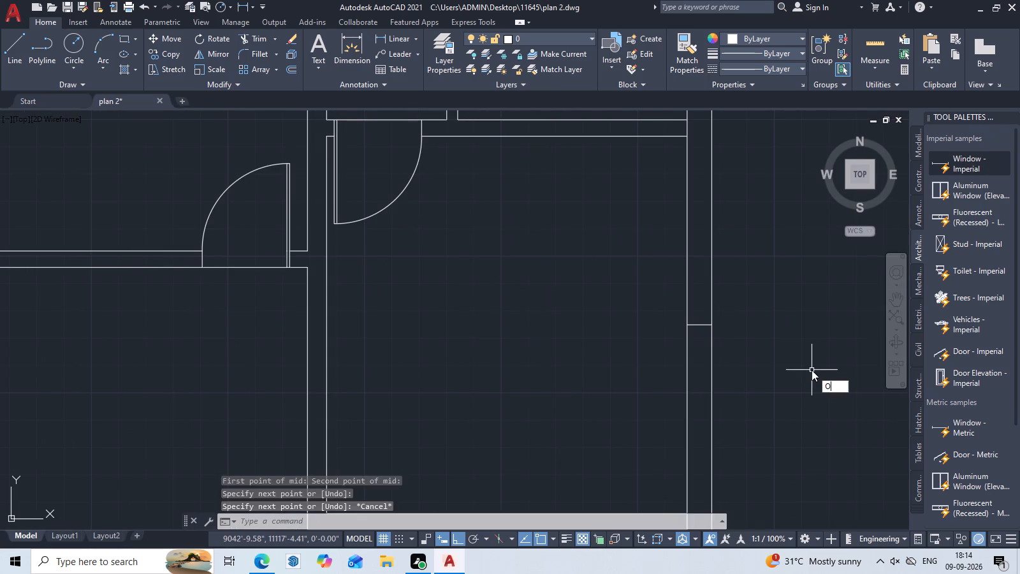
{"action": "key", "text": "space"}
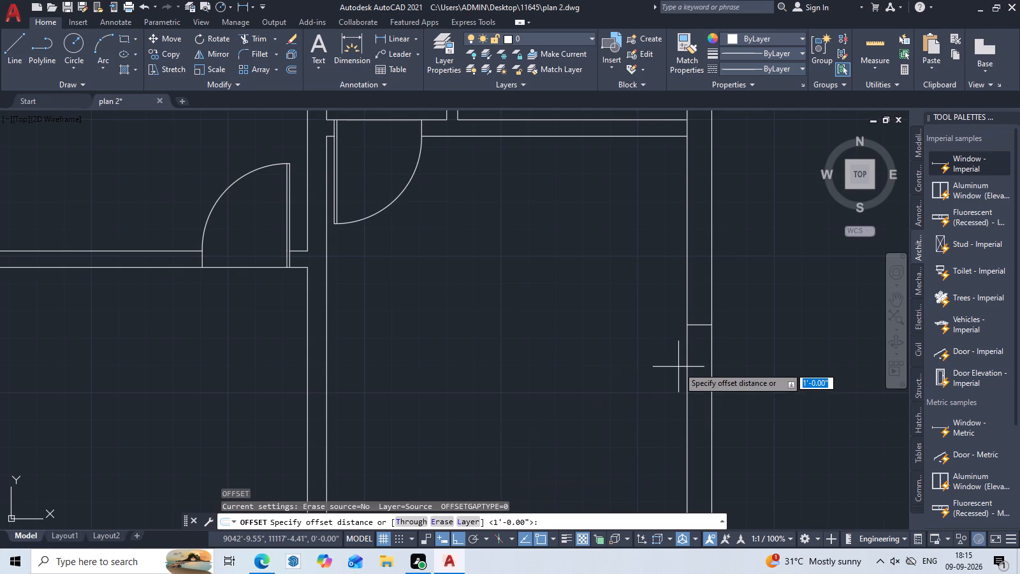
{"action": "type", "text": "2'"}
{"action": "key", "text": "space"}
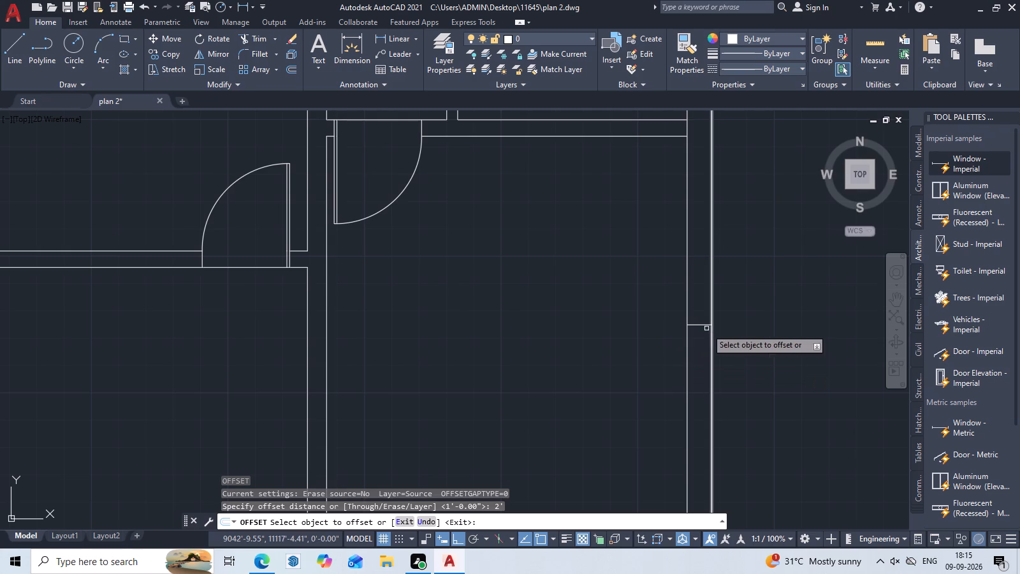
{"action": "left_click", "coordinate": [699, 326]}
{"action": "double_click", "coordinate": [704, 270]}
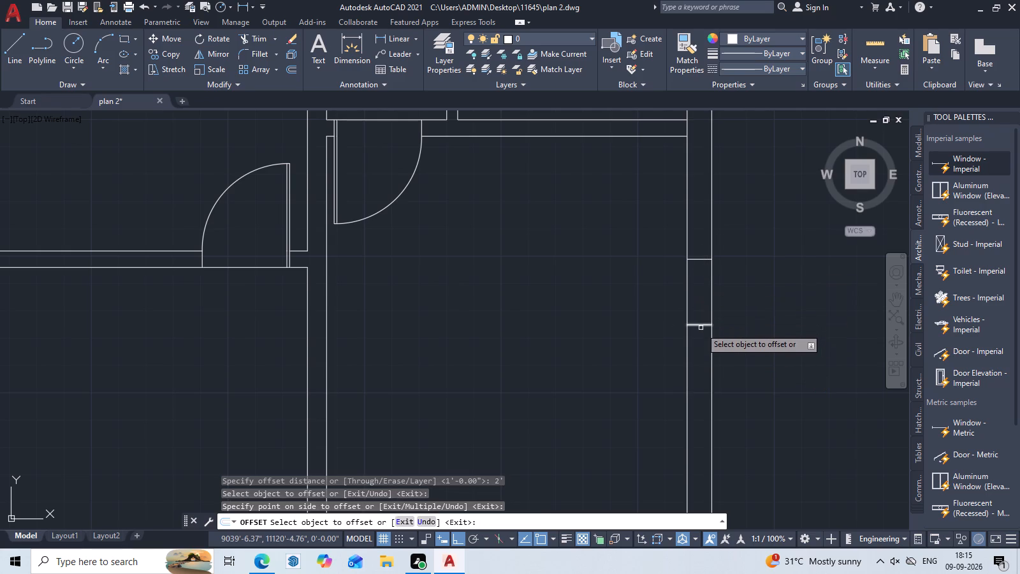
{"action": "double_click", "coordinate": [703, 320]}
{"action": "left_click", "coordinate": [703, 326]}
{"action": "left_click", "coordinate": [702, 402]}
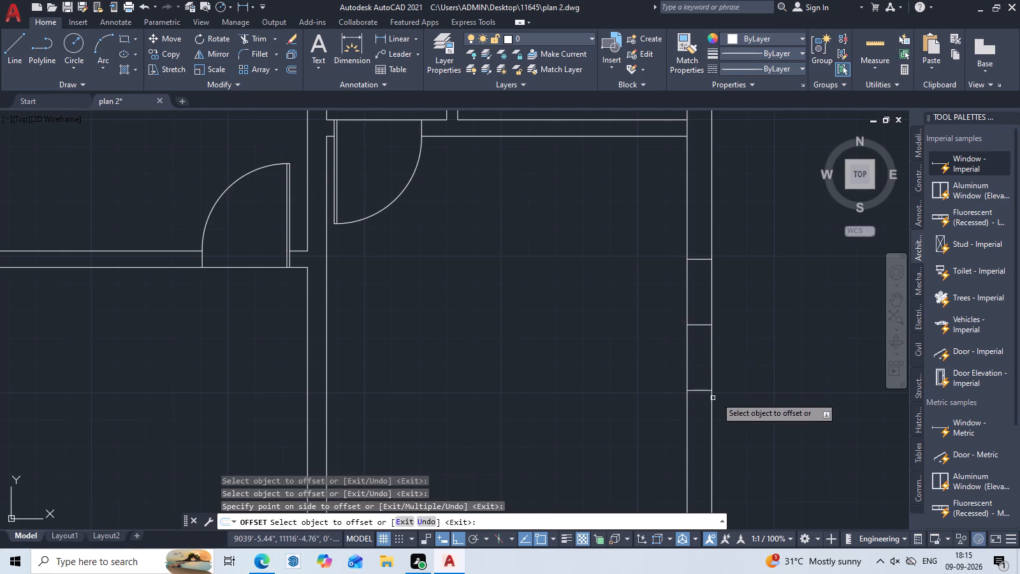
{"action": "key", "text": "Escape"}
Trim both east wall face lines between the 2' offset jamb lines and remove the centre line from the opening.
{"action": "type", "text": "TR"}
{"action": "key", "text": "space"}
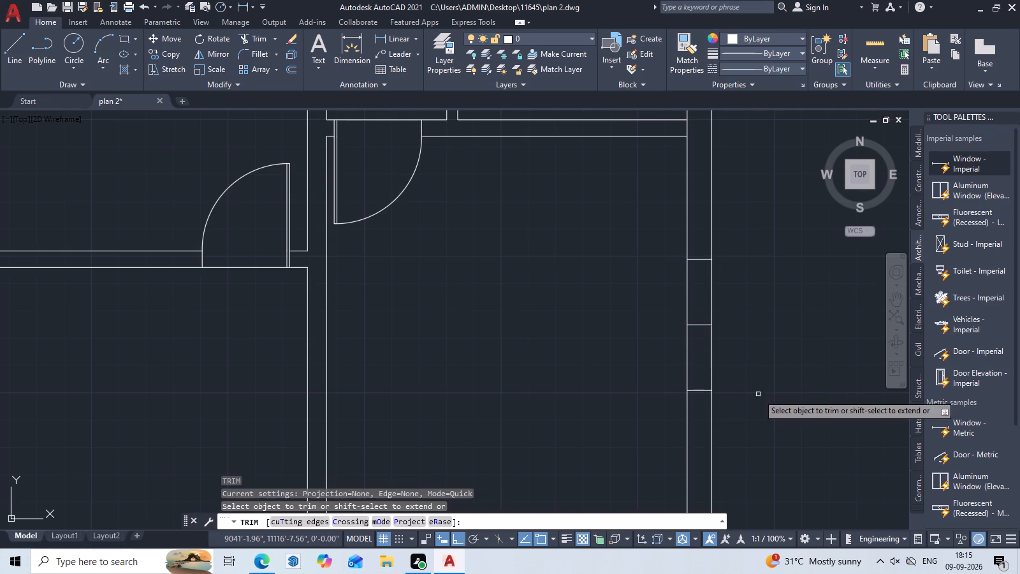
{"action": "left_click", "coordinate": [713, 356]}
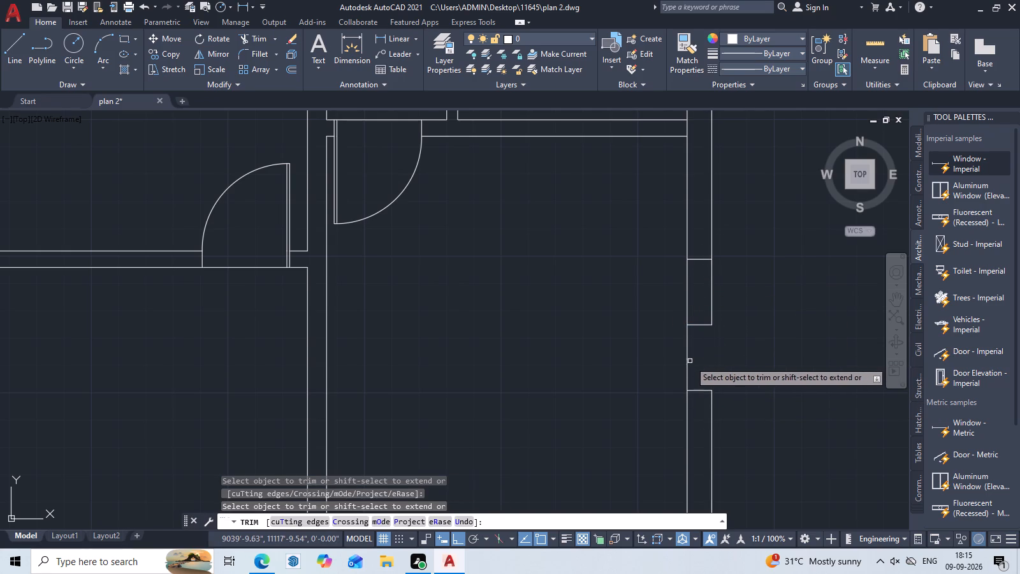
{"action": "double_click", "coordinate": [689, 361]}
{"action": "left_click", "coordinate": [706, 327]}
{"action": "left_click", "coordinate": [713, 316]}
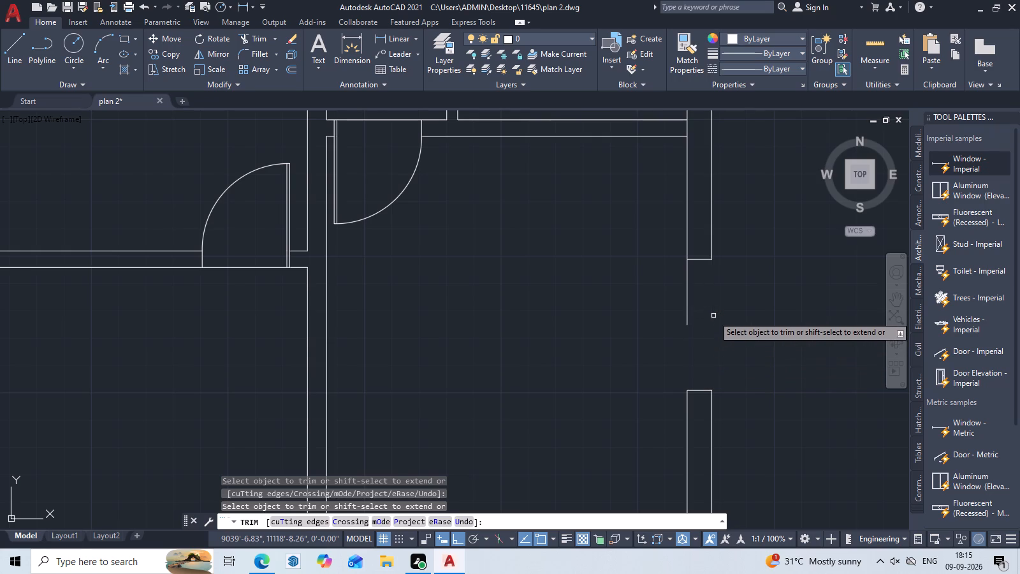
{"action": "left_click", "coordinate": [689, 307]}
{"action": "scroll", "coordinate": [735, 323], "scroll_direction": "down", "scroll_amount": 1}
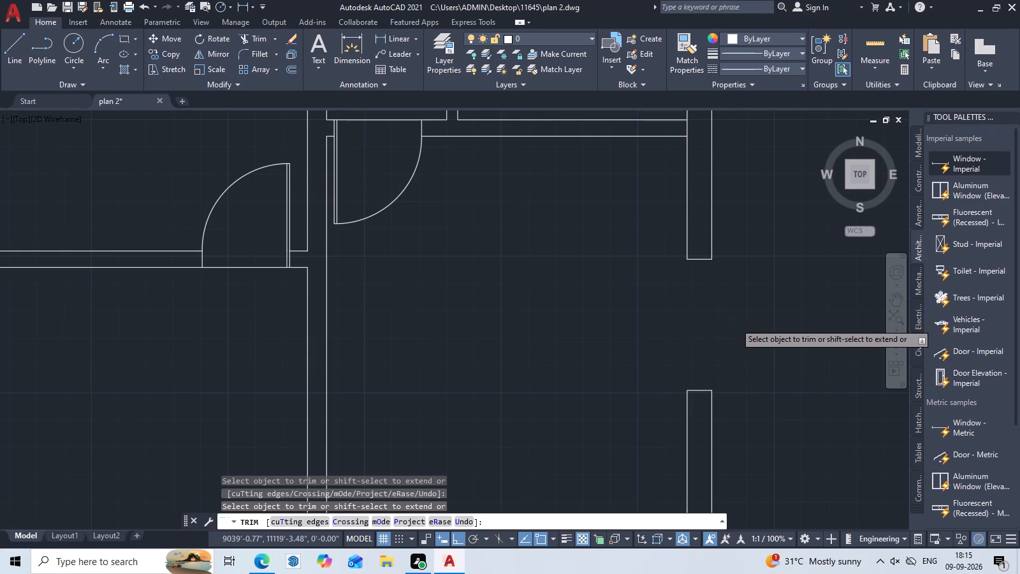
{"action": "key", "text": "Escape"}
Review the whole floor plan's exterior walls, doors and openings, ending at the staircase in the southeast corner.
{"action": "scroll", "coordinate": [776, 320], "scroll_direction": "down", "scroll_amount": 1}
{"action": "middle_click_drag", "start_coordinate": [783, 320], "coordinate": [741, 332]}
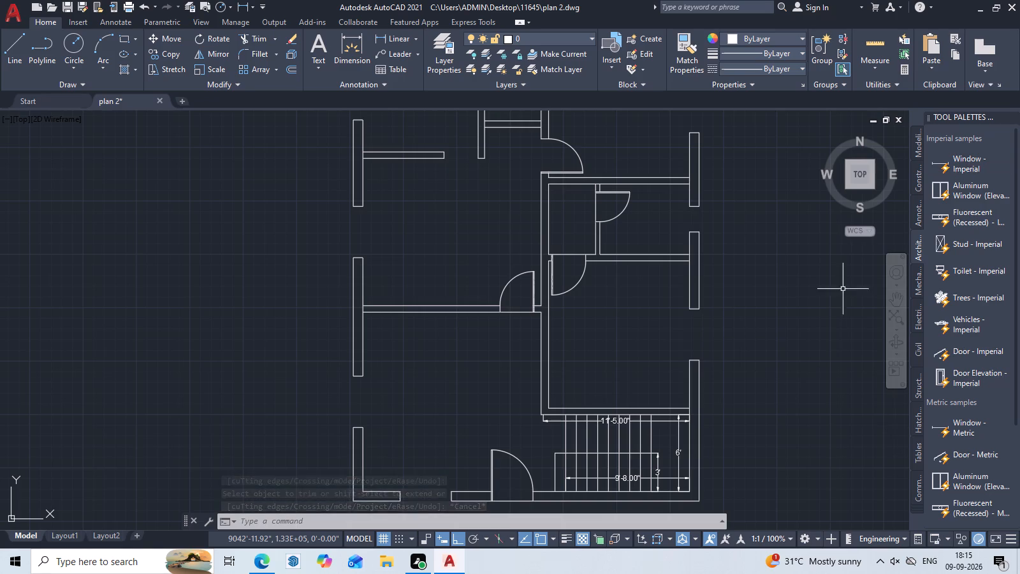
{"action": "scroll", "coordinate": [708, 276], "scroll_direction": "down", "scroll_amount": 3}
{"action": "middle_click_drag", "start_coordinate": [692, 268], "coordinate": [427, 311]}
{"action": "scroll", "coordinate": [427, 311], "scroll_direction": "up", "scroll_amount": 2}
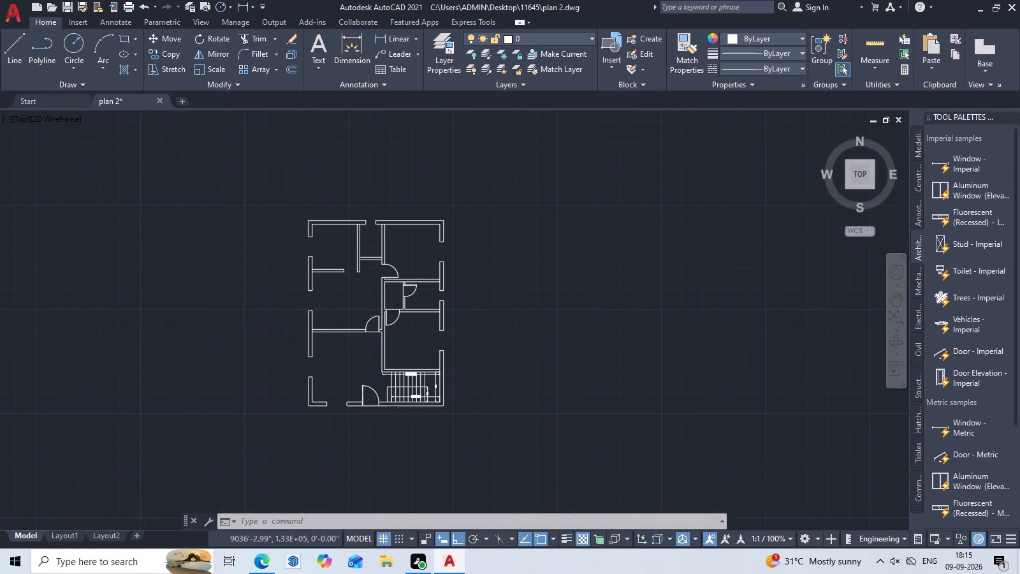
{"action": "middle_click_drag", "start_coordinate": [427, 311], "coordinate": [528, 316]}
{"action": "scroll", "coordinate": [528, 316], "scroll_direction": "up", "scroll_amount": 1}
{"action": "scroll", "coordinate": [528, 316], "scroll_direction": "down", "scroll_amount": 1}
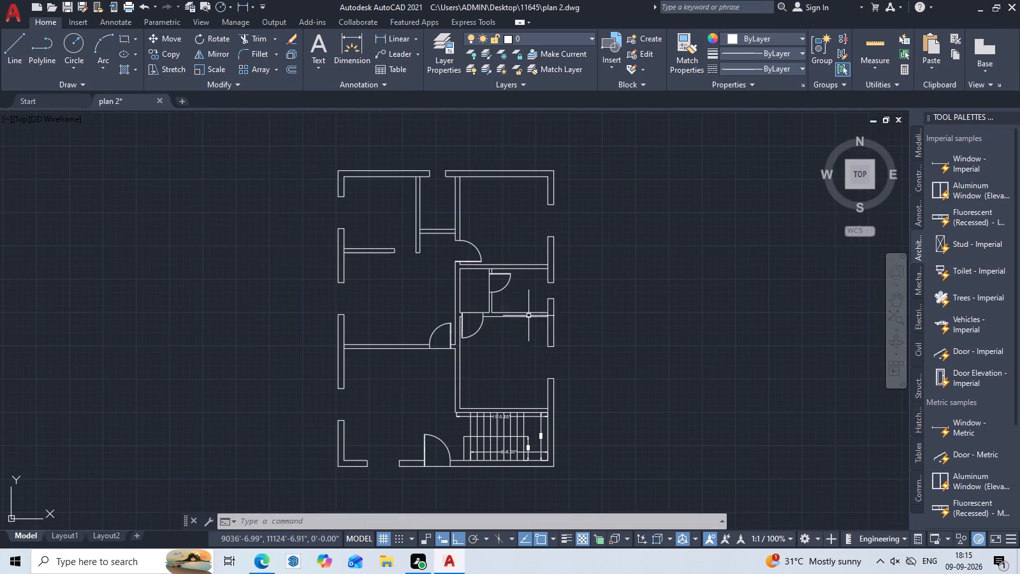
{"action": "middle_click_drag", "start_coordinate": [545, 330], "coordinate": [553, 332]}
{"action": "scroll", "coordinate": [553, 332], "scroll_direction": "up", "scroll_amount": 1}
{"action": "middle_click_drag", "start_coordinate": [562, 341], "coordinate": [608, 314]}
{"action": "middle_click_drag", "start_coordinate": [286, 341], "coordinate": [367, 324]}
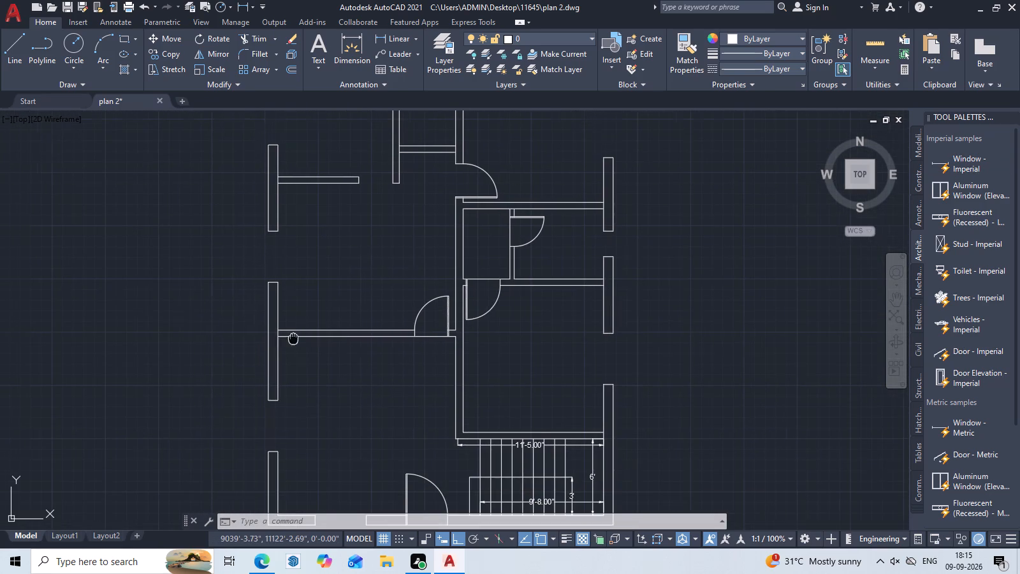
{"action": "middle_click_drag", "start_coordinate": [367, 324], "coordinate": [300, 295]}
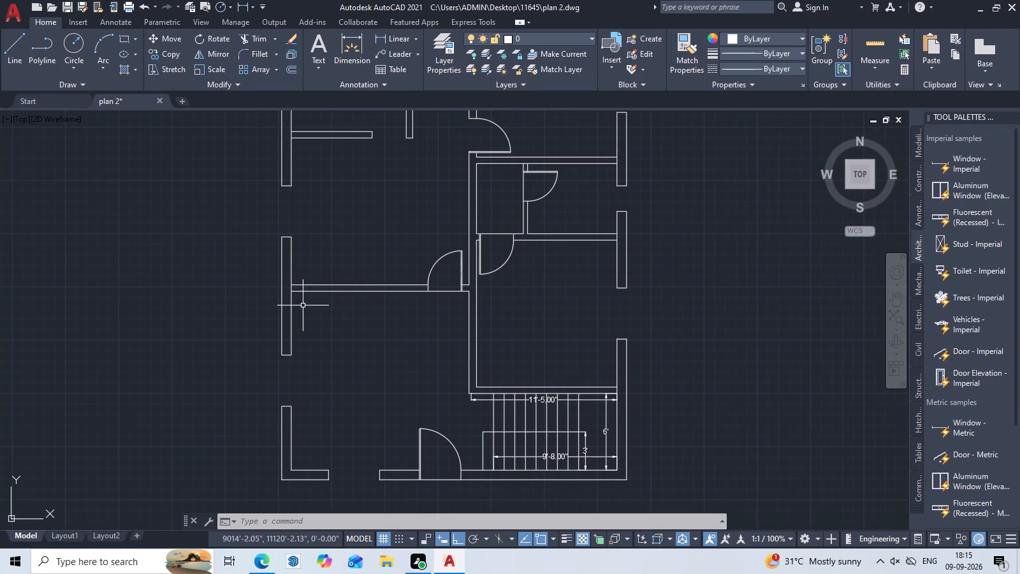
{"action": "key", "text": "Escape"}
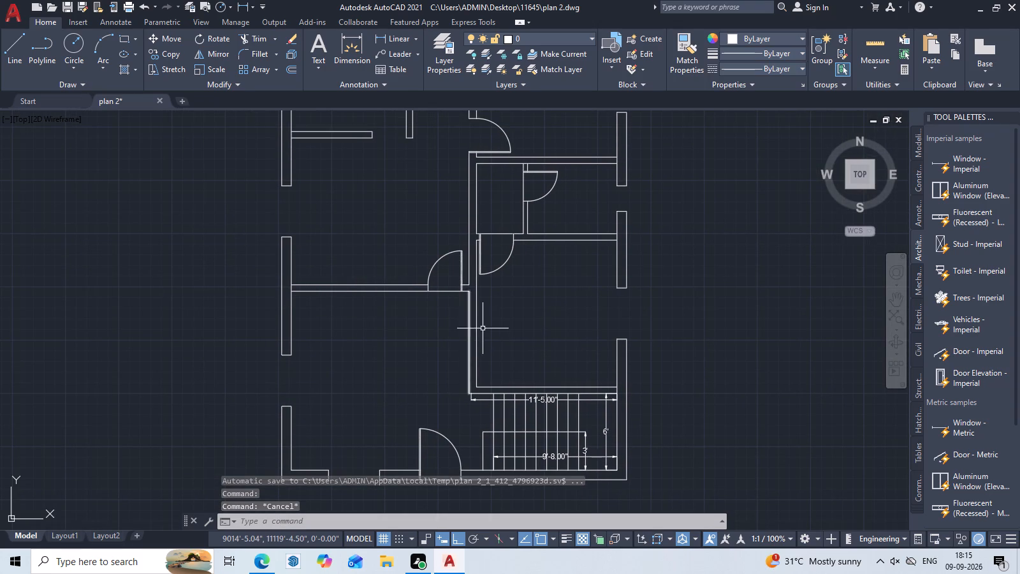
{"action": "scroll", "coordinate": [366, 324], "scroll_direction": "down", "scroll_amount": 2}
{"action": "middle_click_drag", "start_coordinate": [366, 324], "coordinate": [428, 323]}
{"action": "scroll", "coordinate": [434, 323], "scroll_direction": "up", "scroll_amount": 2}
{"action": "middle_click_drag", "start_coordinate": [496, 340], "coordinate": [437, 331]}
{"action": "middle_click_drag", "start_coordinate": [584, 365], "coordinate": [581, 364]}
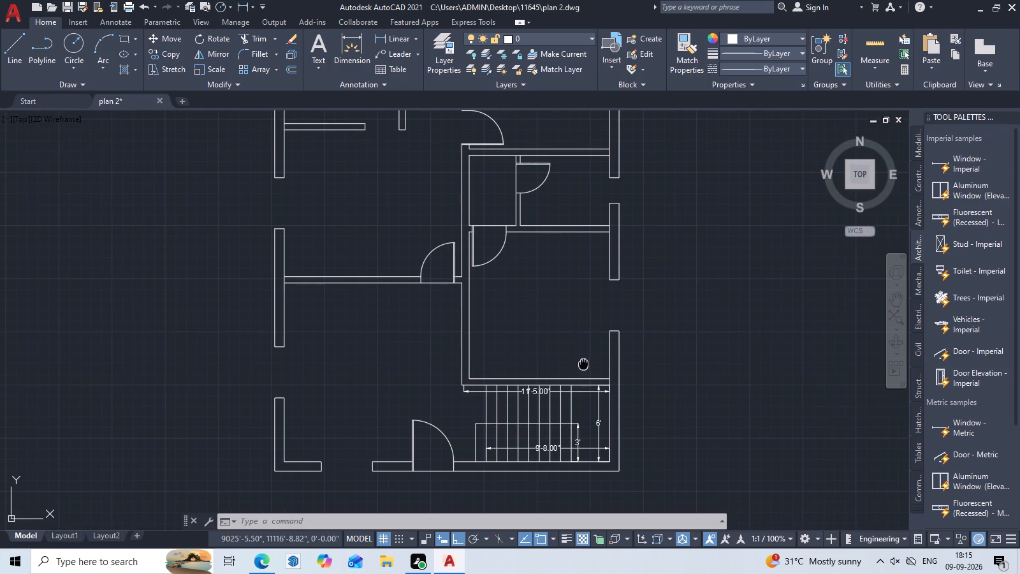
{"action": "middle_click_drag", "start_coordinate": [581, 364], "coordinate": [560, 351]}
{"action": "middle_click_drag", "start_coordinate": [660, 436], "coordinate": [655, 400]}
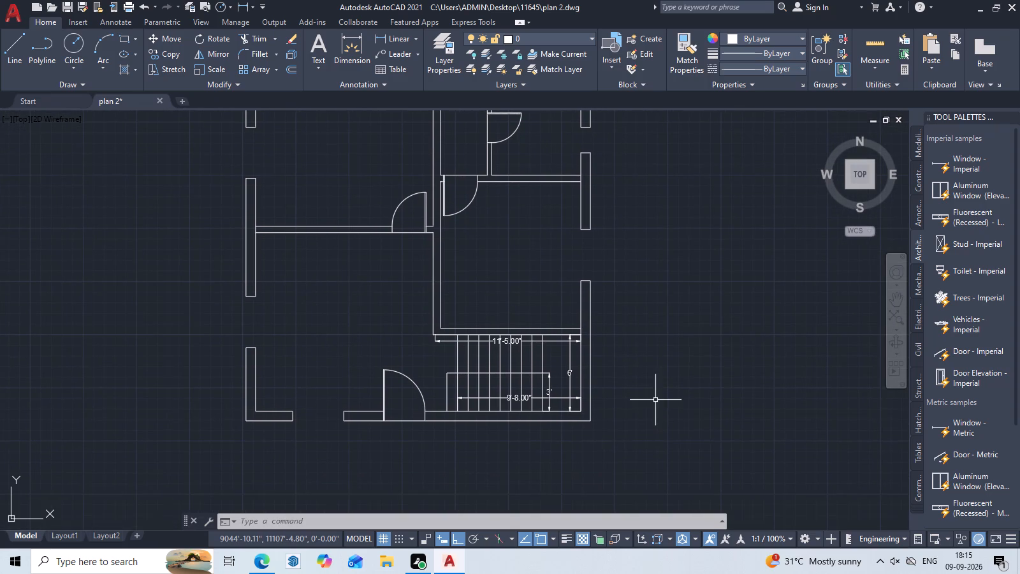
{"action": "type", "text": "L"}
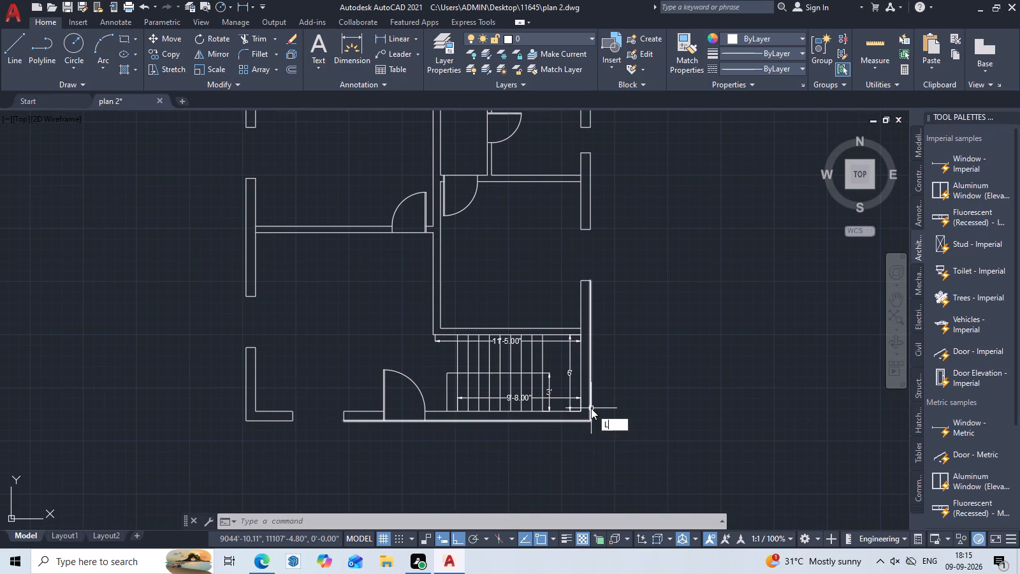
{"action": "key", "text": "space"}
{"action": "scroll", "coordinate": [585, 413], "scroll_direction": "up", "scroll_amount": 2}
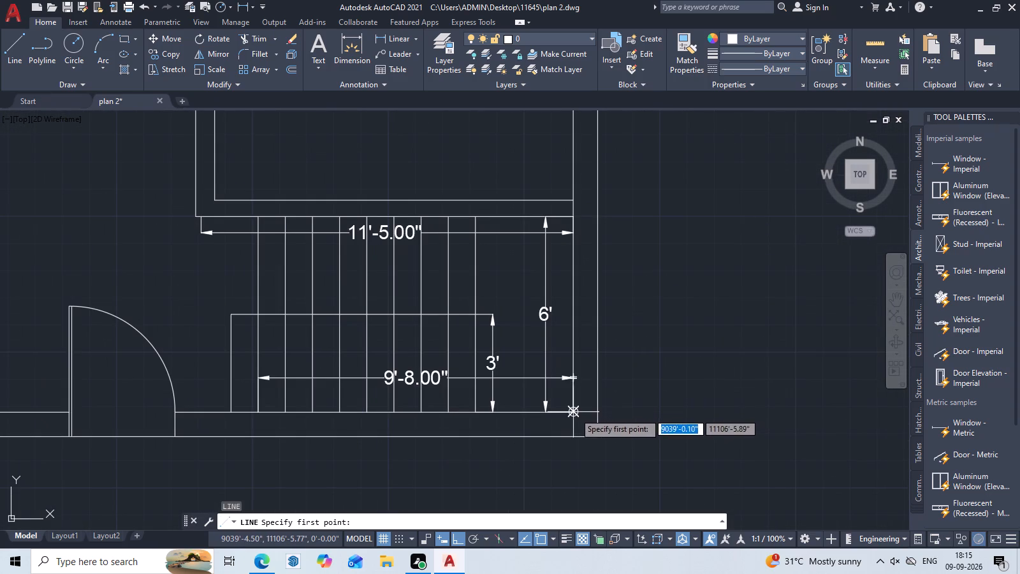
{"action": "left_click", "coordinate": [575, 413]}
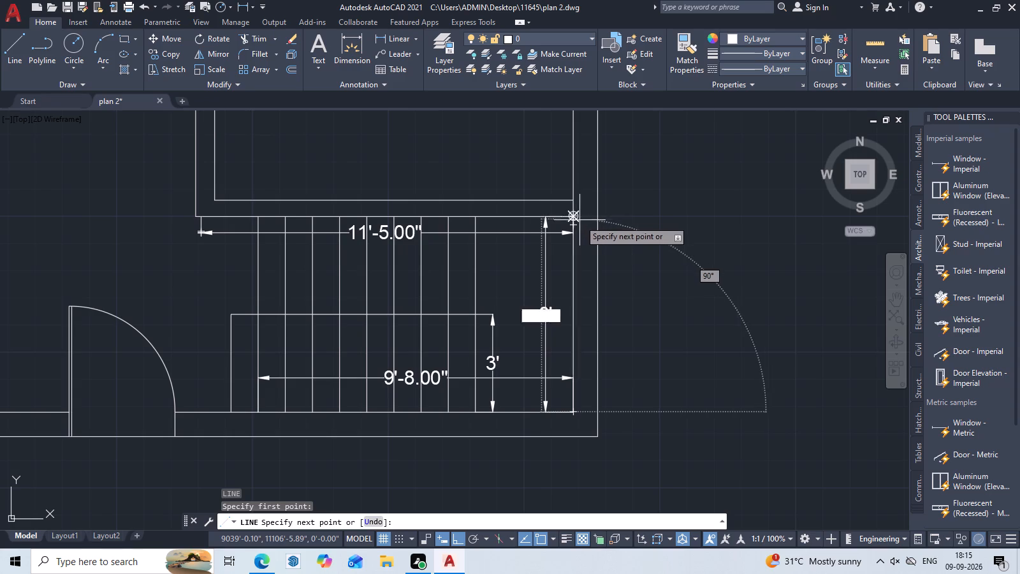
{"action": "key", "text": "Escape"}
Draw a line across the east exterior wall beside the stairs, midway between the inner faces of the stairwell's north and south walls.
{"action": "type", "text": "L M2"}
{"action": "type", "text": "P"}
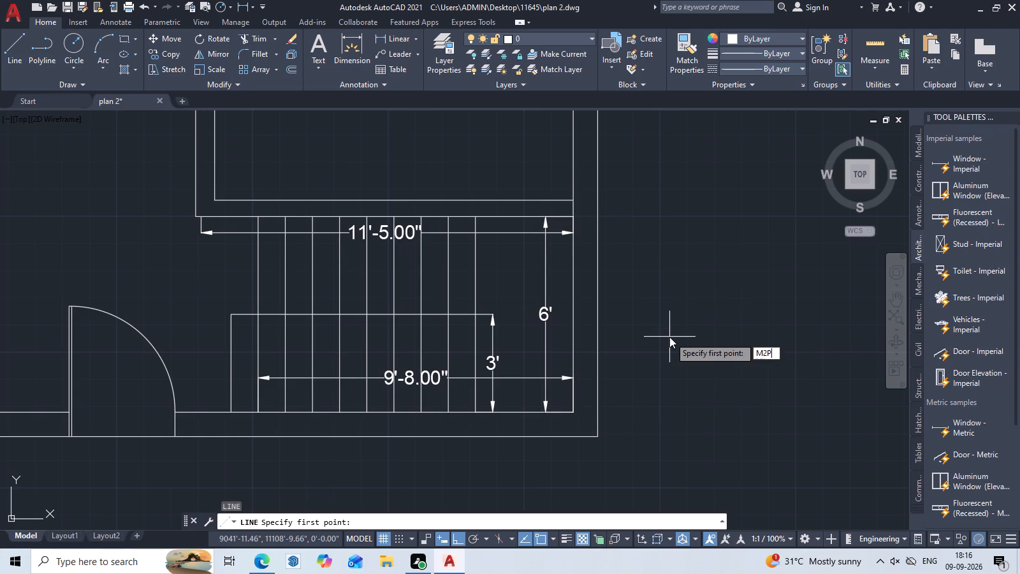
{"action": "key", "text": "space"}
{"action": "double_click", "coordinate": [571, 413]}
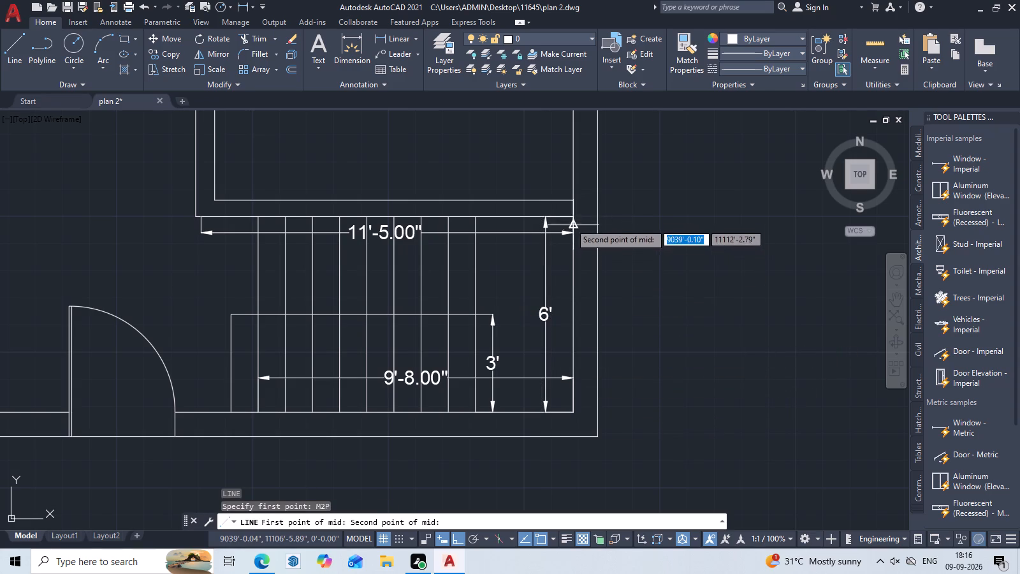
{"action": "left_click", "coordinate": [574, 216]}
{"action": "left_click", "coordinate": [599, 313]}
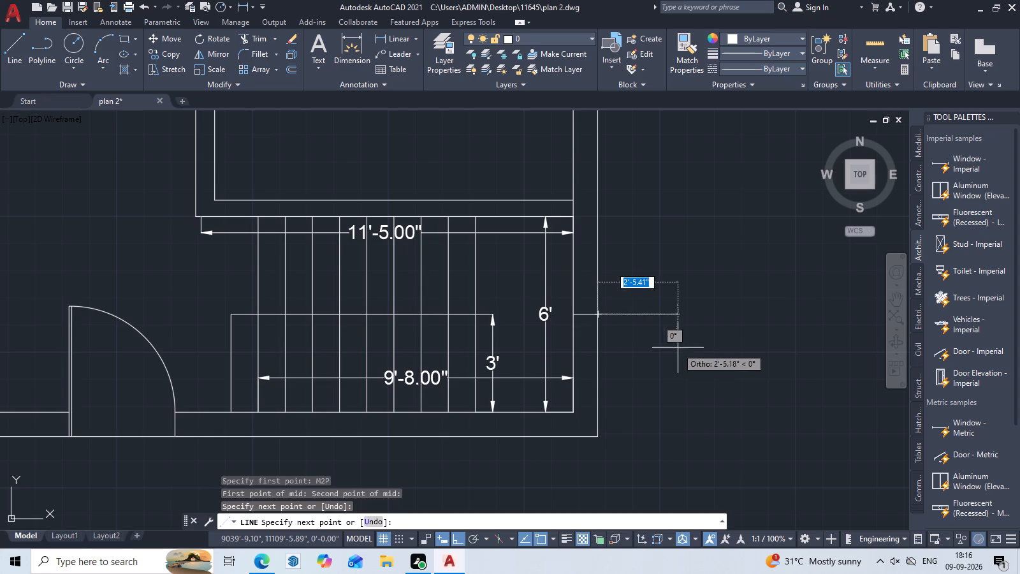
{"action": "key", "text": "Escape"}
Offset the stairwell's east wall centre line by 1' to both sides as jamb lines.
{"action": "type", "text": "O"}
{"action": "key", "text": "space"}
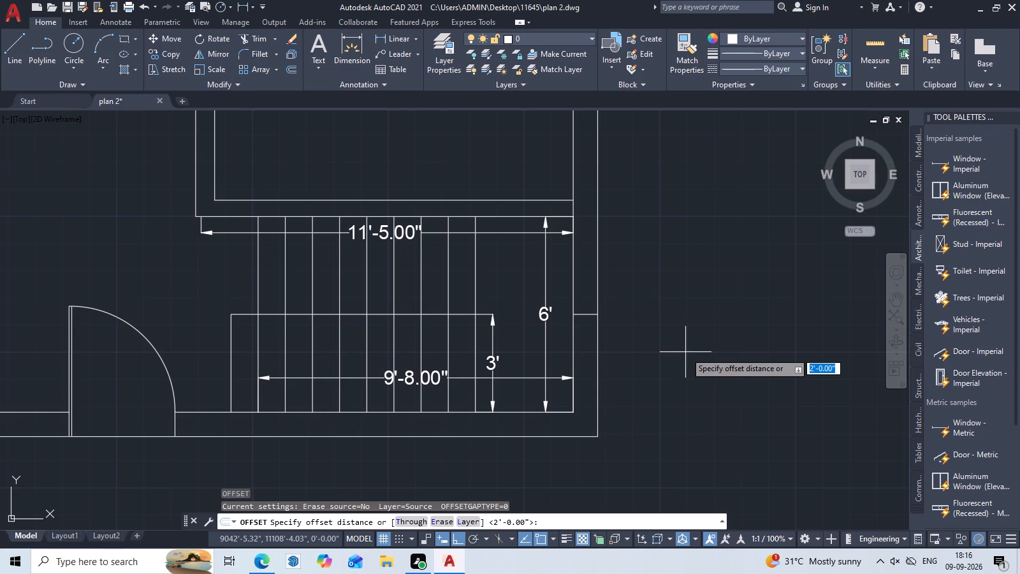
{"action": "key", "text": "2"}
{"action": "key", "text": "BackSpace"}
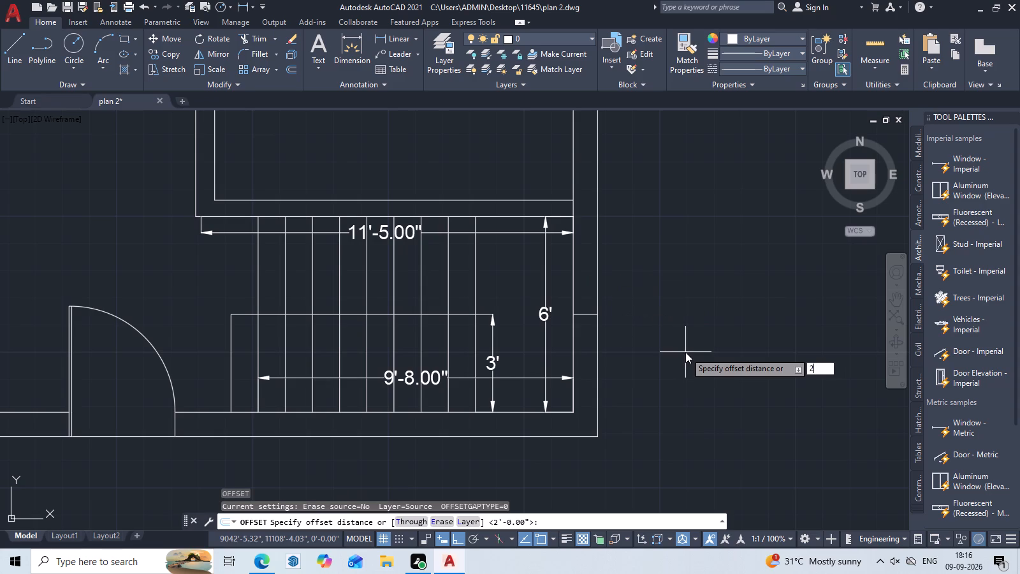
{"action": "type", "text": "1'"}
{"action": "key", "text": "space"}
{"action": "left_click", "coordinate": [586, 316]}
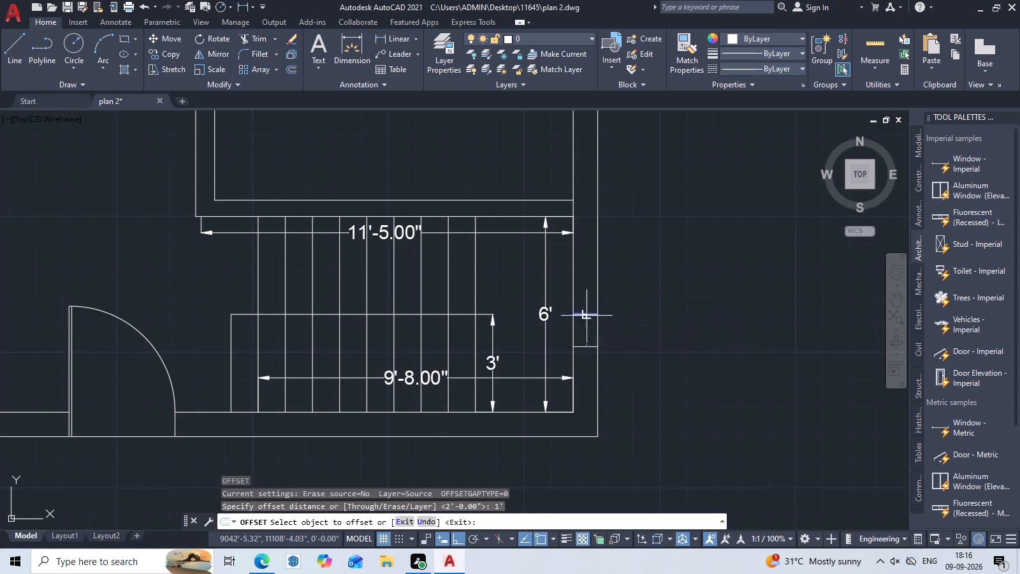
{"action": "left_click", "coordinate": [588, 240]}
{"action": "right_click", "coordinate": [588, 240]}
{"action": "left_click", "coordinate": [581, 315]}
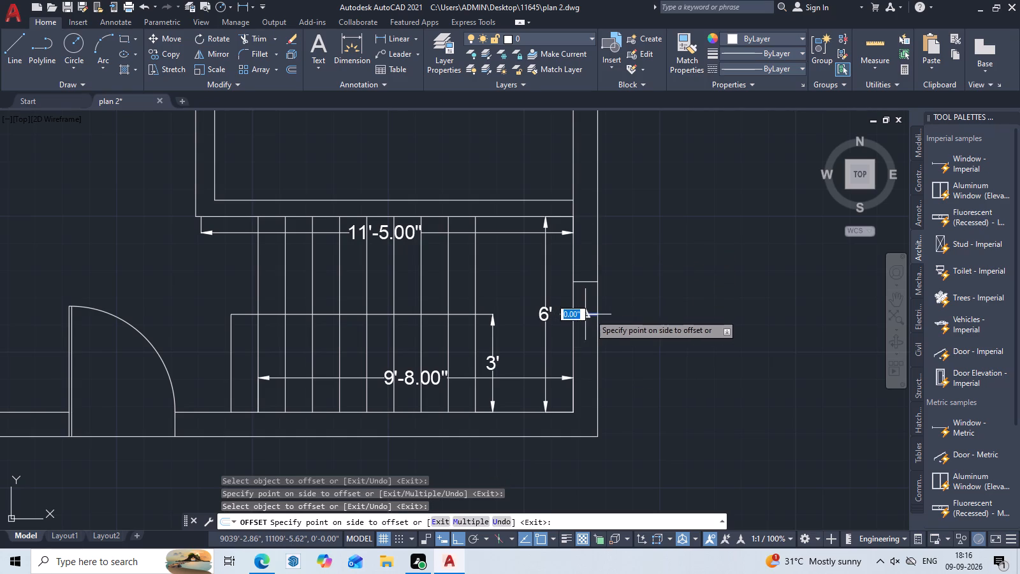
{"action": "key", "text": "space"}
{"action": "key", "text": "space"}
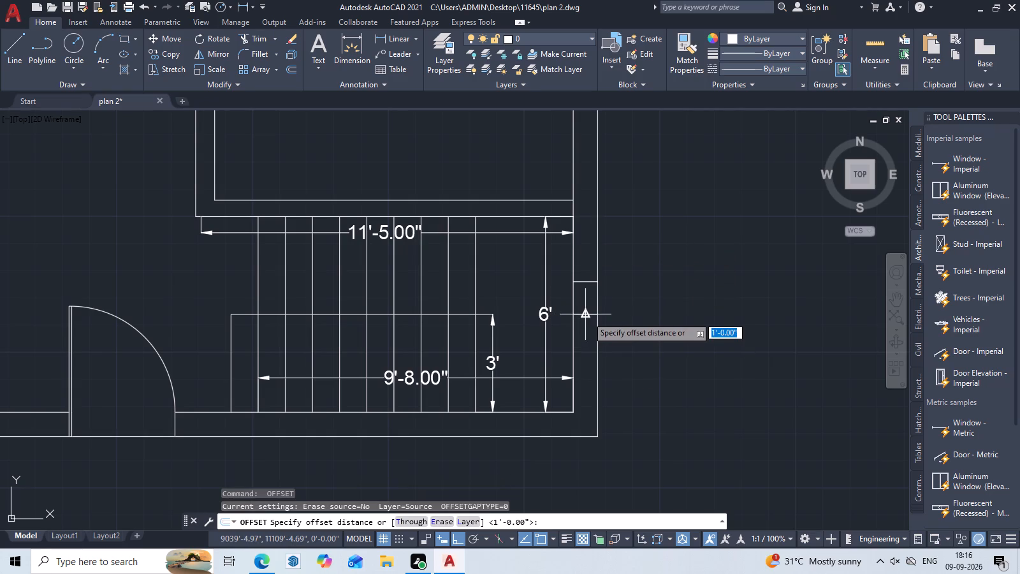
{"action": "key", "text": "space"}
{"action": "left_click", "coordinate": [588, 314]}
{"action": "left_click", "coordinate": [588, 343]}
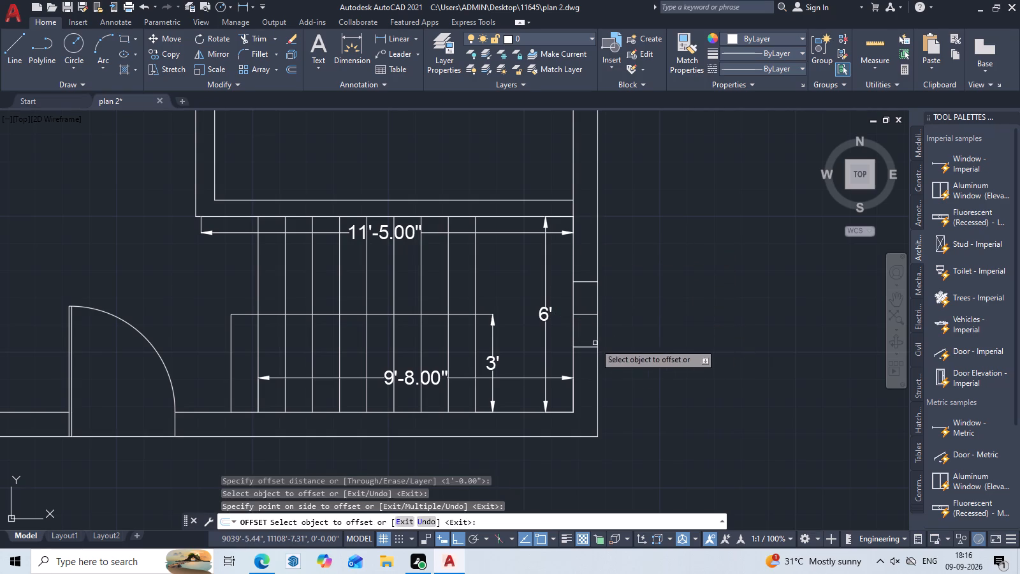
{"action": "key", "text": "Escape"}
Trim both east wall face lines between the stairwell's jamb lines and remove the centre line from the opening.
{"action": "type", "text": "TR"}
{"action": "key", "text": "space"}
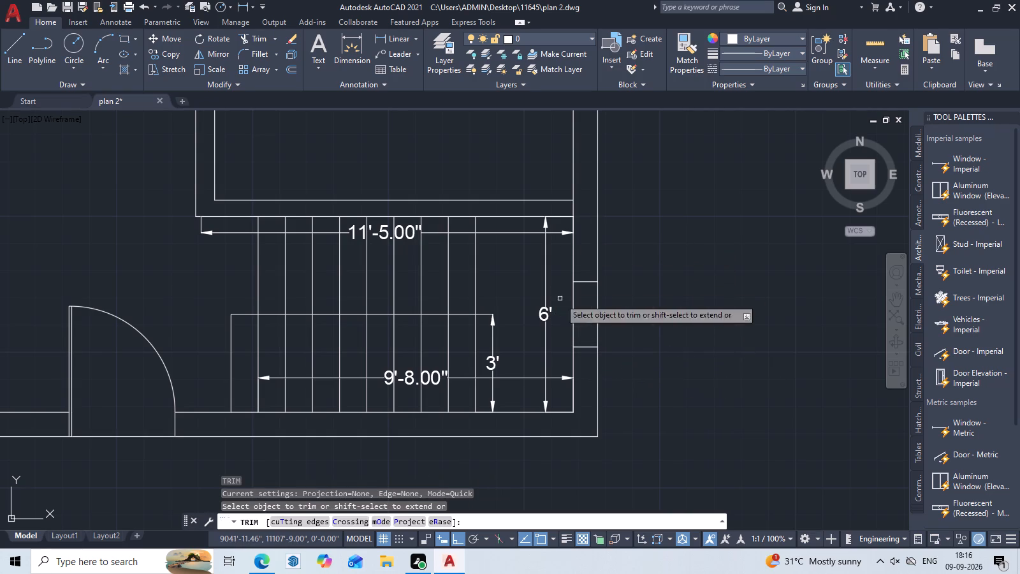
{"action": "left_click", "coordinate": [599, 332]}
{"action": "left_click", "coordinate": [598, 309]}
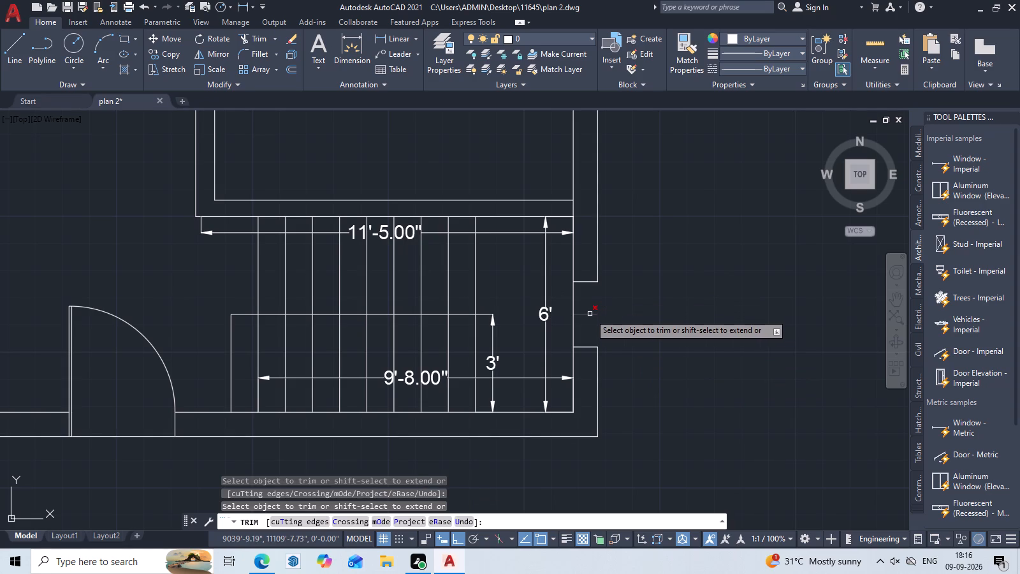
{"action": "left_click", "coordinate": [590, 314]}
{"action": "left_click", "coordinate": [575, 315]}
{"action": "left_click", "coordinate": [573, 320]}
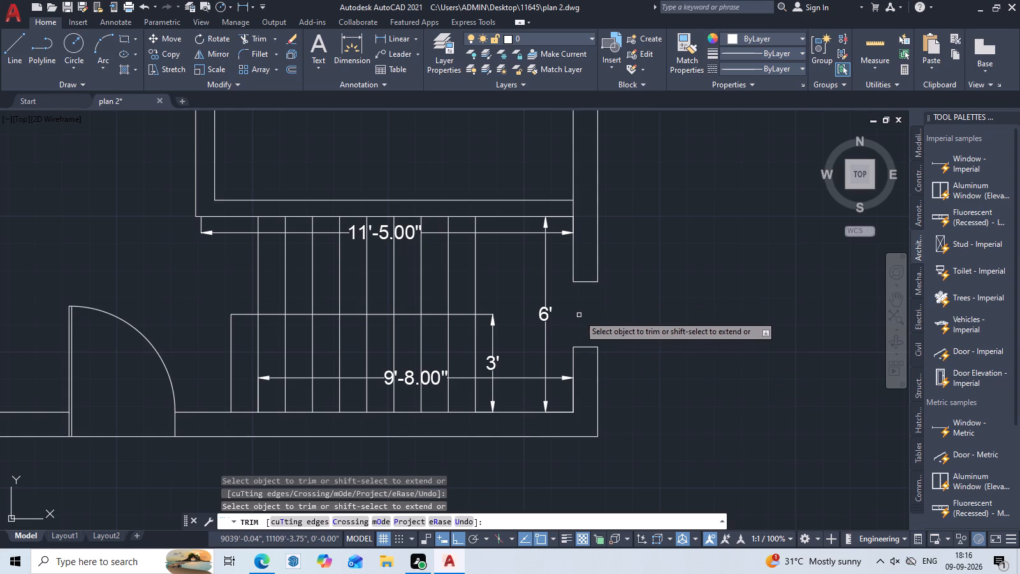
{"action": "key", "text": "Escape"}
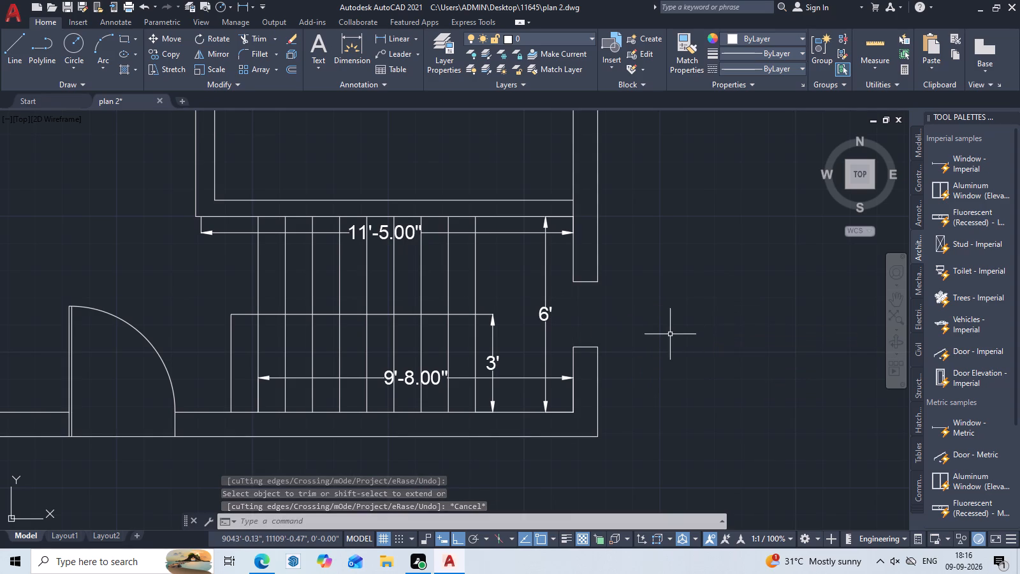
Review the new floor plan's doors and wall openings from the stairwell up to the north wall, alongside the reference plan.
{"action": "key", "text": "Escape"}
{"action": "scroll", "coordinate": [524, 274], "scroll_direction": "down", "scroll_amount": 2}
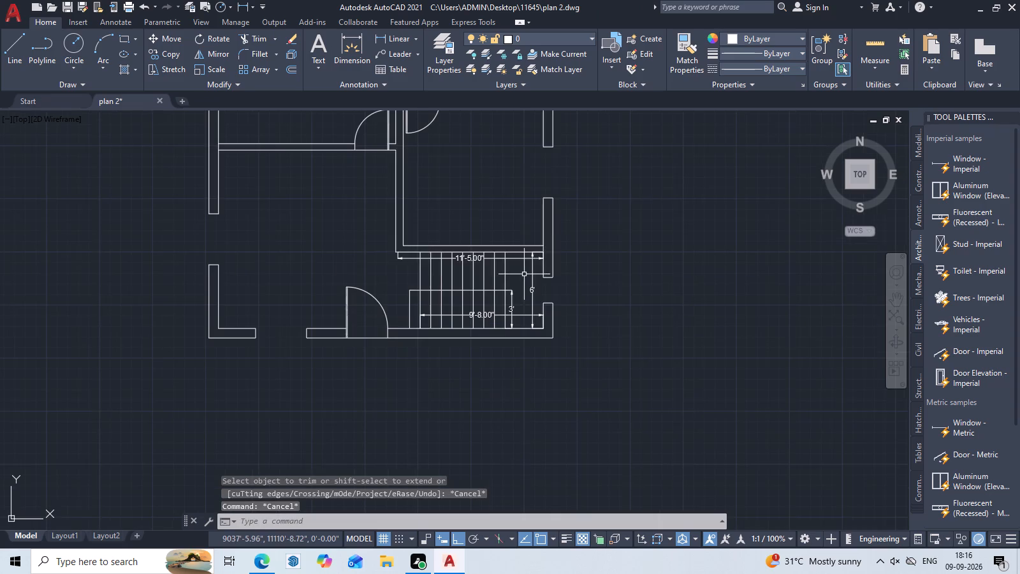
{"action": "middle_click_drag", "start_coordinate": [447, 251], "coordinate": [486, 288]}
{"action": "key", "text": "Escape"}
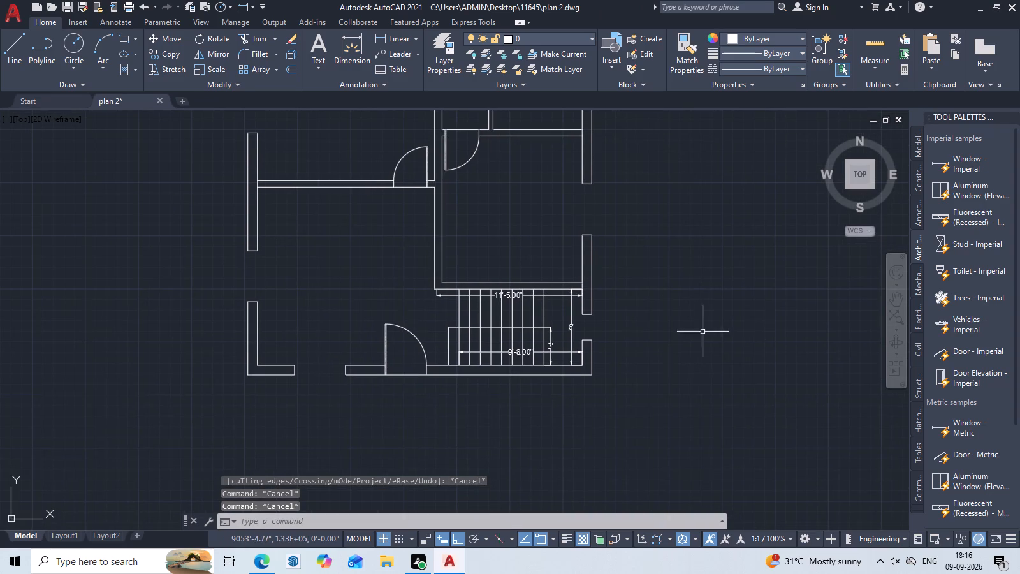
{"action": "scroll", "coordinate": [602, 298], "scroll_direction": "down", "scroll_amount": 1}
{"action": "middle_click_drag", "start_coordinate": [602, 298], "coordinate": [663, 341]}
{"action": "middle_click_drag", "start_coordinate": [617, 328], "coordinate": [713, 354]}
{"action": "scroll", "coordinate": [694, 353], "scroll_direction": "down", "scroll_amount": 1}
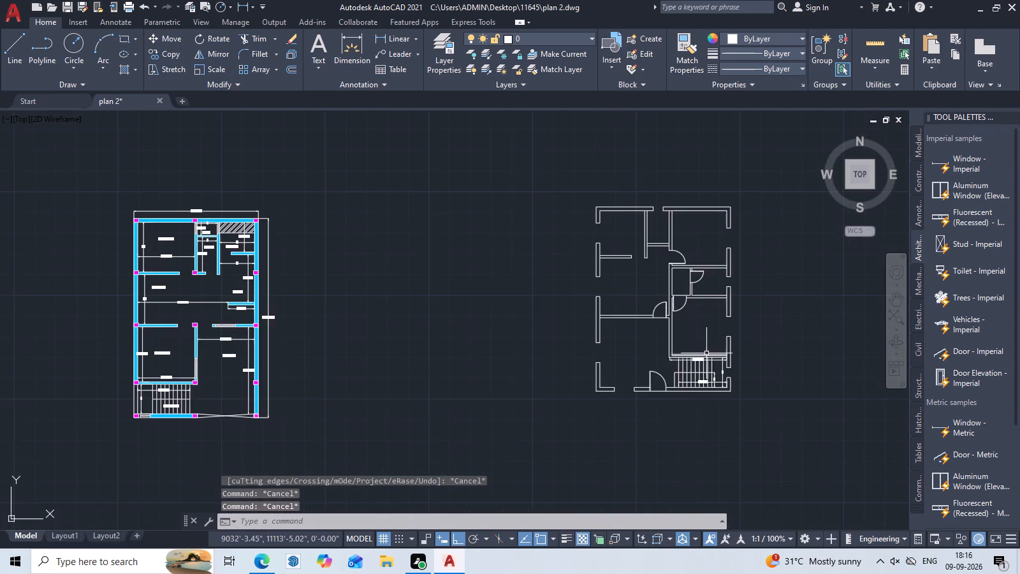
{"action": "middle_click_drag", "start_coordinate": [647, 355], "coordinate": [577, 355]}
{"action": "scroll", "coordinate": [569, 355], "scroll_direction": "up", "scroll_amount": 1}
{"action": "middle_click_drag", "start_coordinate": [569, 355], "coordinate": [587, 259]}
{"action": "middle_click_drag", "start_coordinate": [755, 307], "coordinate": [648, 307]}
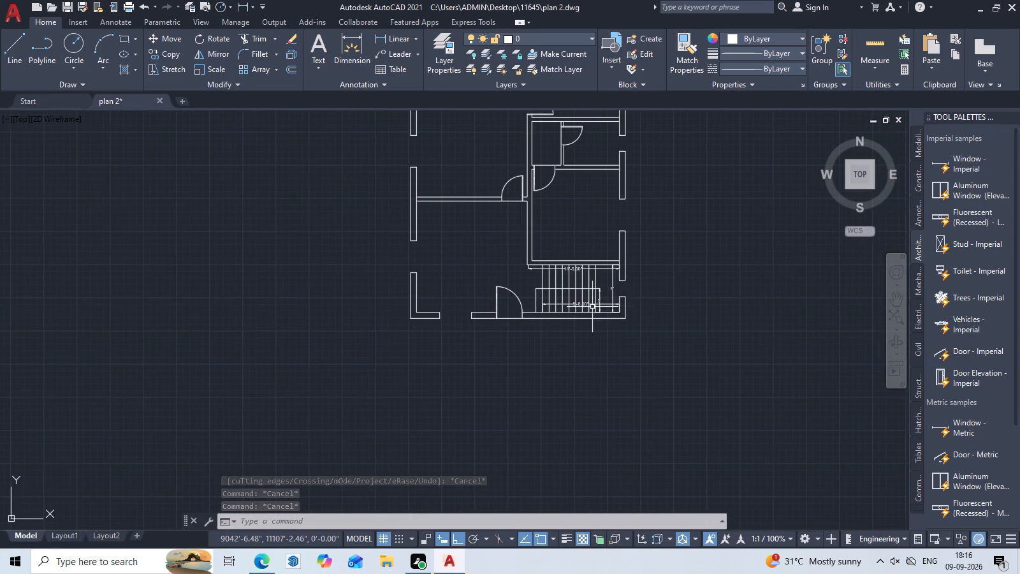
{"action": "scroll", "coordinate": [592, 307], "scroll_direction": "down", "scroll_amount": 1}
{"action": "scroll", "coordinate": [613, 179], "scroll_direction": "up", "scroll_amount": 2}
{"action": "middle_click_drag", "start_coordinate": [539, 256], "coordinate": [548, 256]}
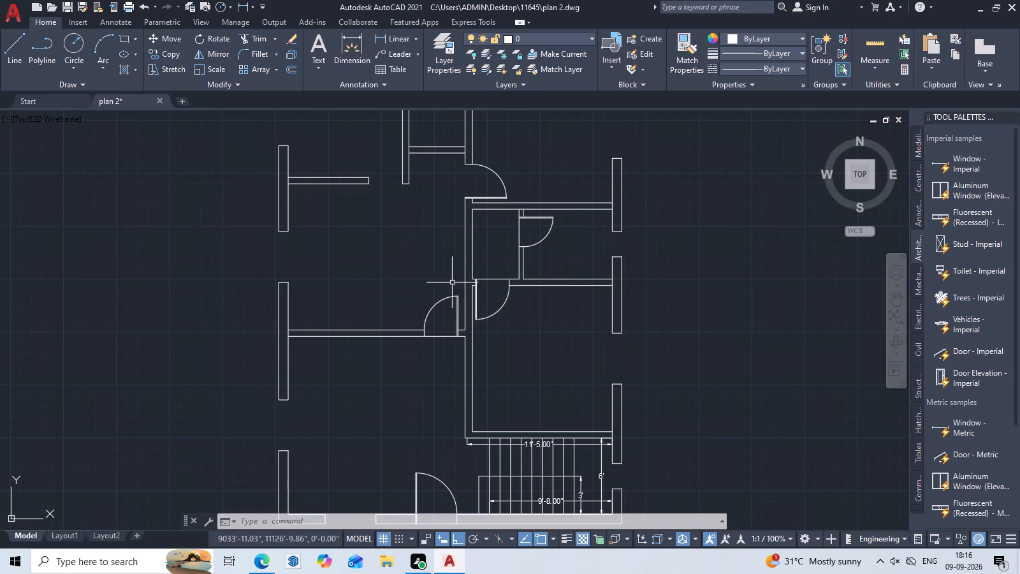
{"action": "middle_click_drag", "start_coordinate": [390, 318], "coordinate": [515, 254]}
{"action": "scroll", "coordinate": [516, 245], "scroll_direction": "down", "scroll_amount": 2}
{"action": "middle_click_drag", "start_coordinate": [527, 249], "coordinate": [537, 303]}
{"action": "scroll", "coordinate": [506, 269], "scroll_direction": "up", "scroll_amount": 1}
{"action": "middle_click_drag", "start_coordinate": [532, 276], "coordinate": [462, 279]}
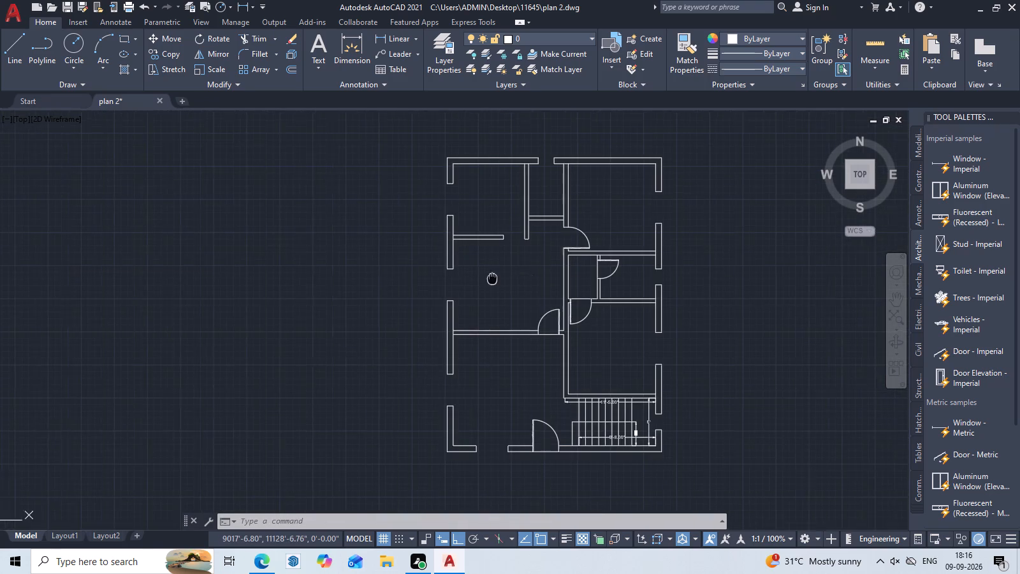
{"action": "middle_click_drag", "start_coordinate": [462, 279], "coordinate": [456, 279]}
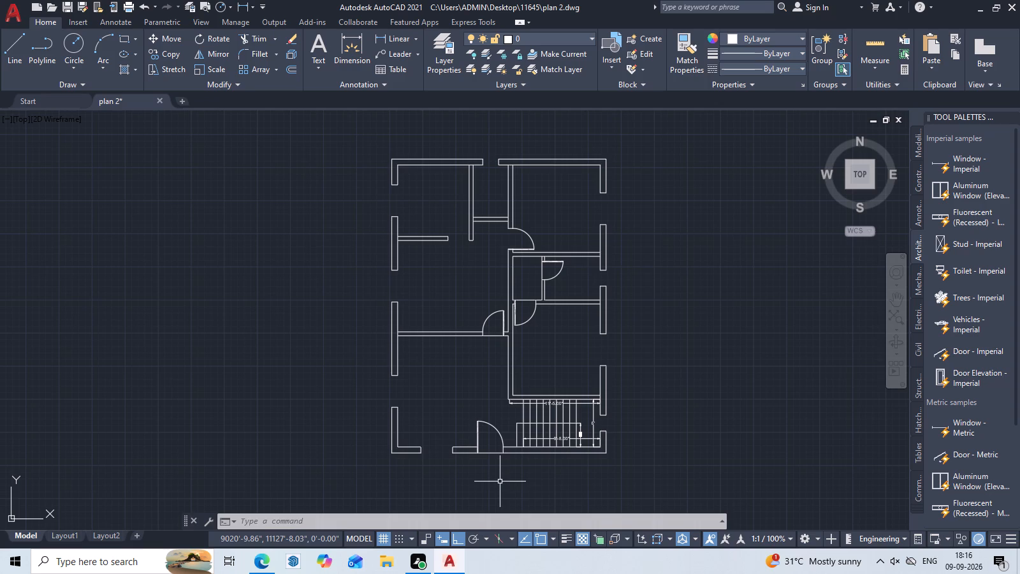
Draw a rectangle filling the opening in the south exterior wall, west of the entrance door, across the full wall thickness.
{"action": "scroll", "coordinate": [446, 483], "scroll_direction": "up", "scroll_amount": 1}
{"action": "middle_click_drag", "start_coordinate": [447, 473], "coordinate": [485, 454]}
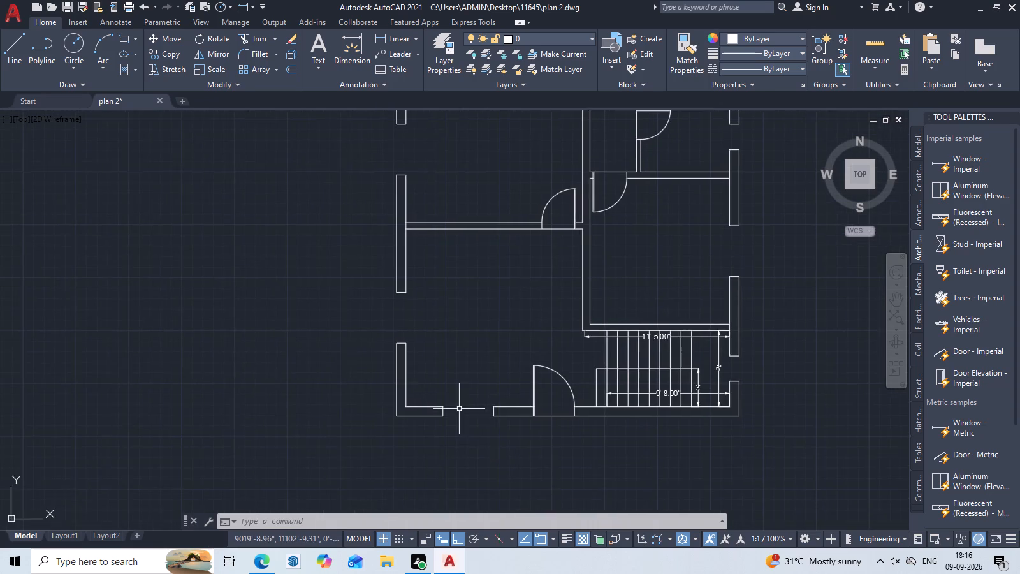
{"action": "scroll", "coordinate": [457, 408], "scroll_direction": "up", "scroll_amount": 2}
{"action": "middle_click_drag", "start_coordinate": [461, 409], "coordinate": [461, 403]}
{"action": "type", "text": "REC"}
{"action": "key", "text": "space"}
{"action": "left_click", "coordinate": [425, 425]}
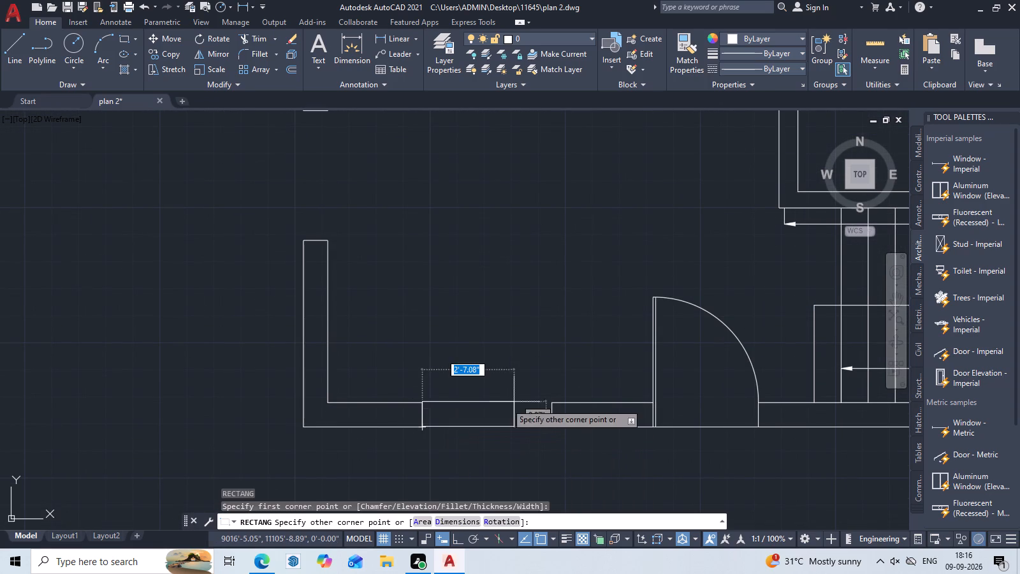
{"action": "right_click", "coordinate": [555, 404]}
{"action": "left_click", "coordinate": [555, 404]}
{"action": "scroll", "coordinate": [571, 408], "scroll_direction": "down", "scroll_amount": 2}
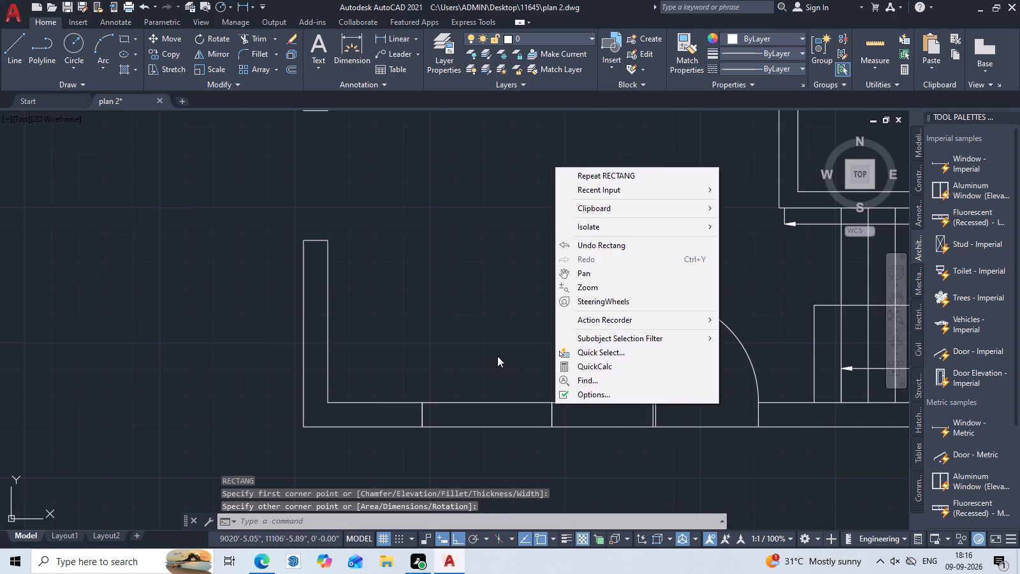
{"action": "left_click", "coordinate": [497, 356]}
Draw a rectangle filling the southernmost opening in the west exterior wall, from jamb to jamb across the wall thickness.
{"action": "middle_click_drag", "start_coordinate": [497, 356], "coordinate": [541, 404]}
{"action": "middle_click_drag", "start_coordinate": [447, 182], "coordinate": [507, 293]}
{"action": "key", "text": "space"}
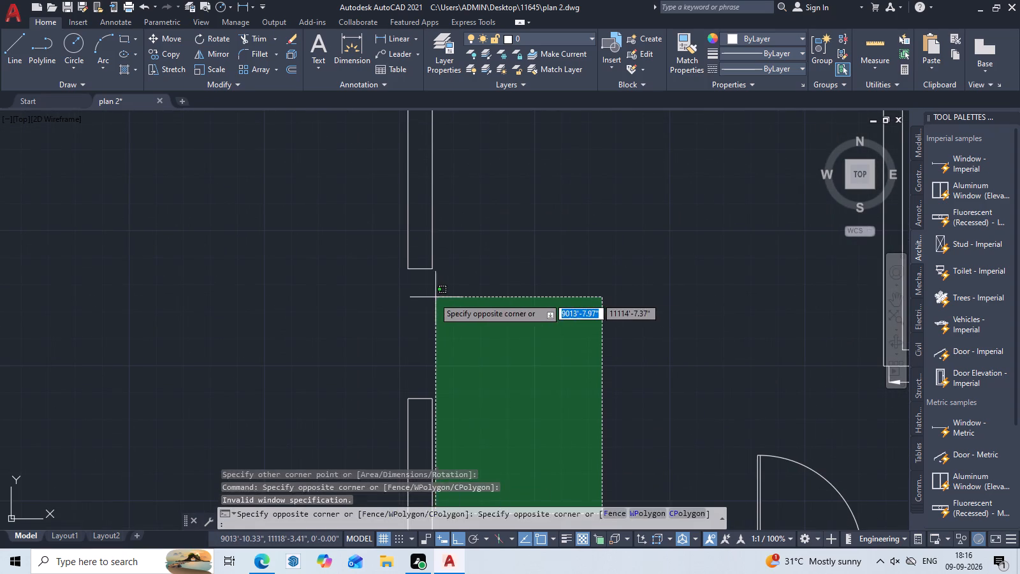
{"action": "key", "text": "space"}
{"action": "key", "text": "Escape"}
{"action": "key", "text": "space"}
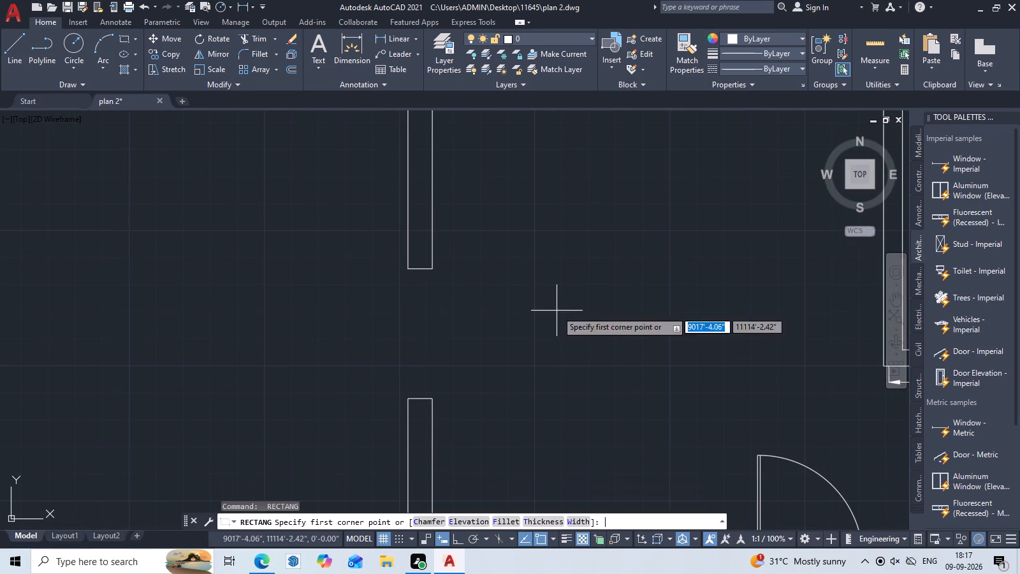
{"action": "left_click", "coordinate": [405, 270]}
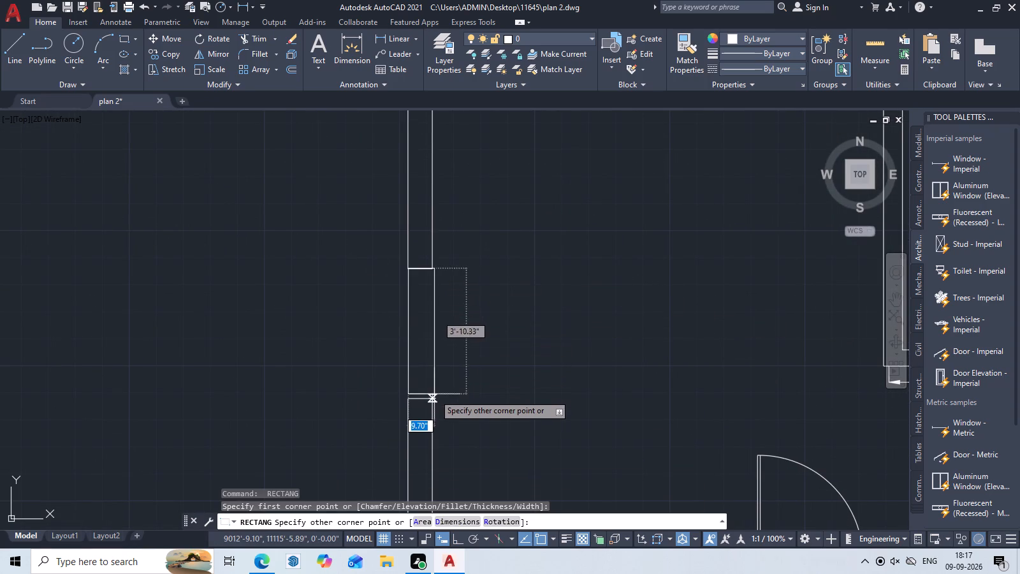
{"action": "left_click", "coordinate": [434, 397]}
Draw a rectangle filling the middle opening in the west exterior wall, south of the short partition stub.
{"action": "key", "text": "space"}
{"action": "scroll", "coordinate": [507, 304], "scroll_direction": "down", "scroll_amount": 3}
{"action": "middle_click_drag", "start_coordinate": [518, 293], "coordinate": [508, 418]}
{"action": "scroll", "coordinate": [490, 313], "scroll_direction": "up", "scroll_amount": 3}
{"action": "key", "text": "space"}
{"action": "left_click", "coordinate": [449, 312]}
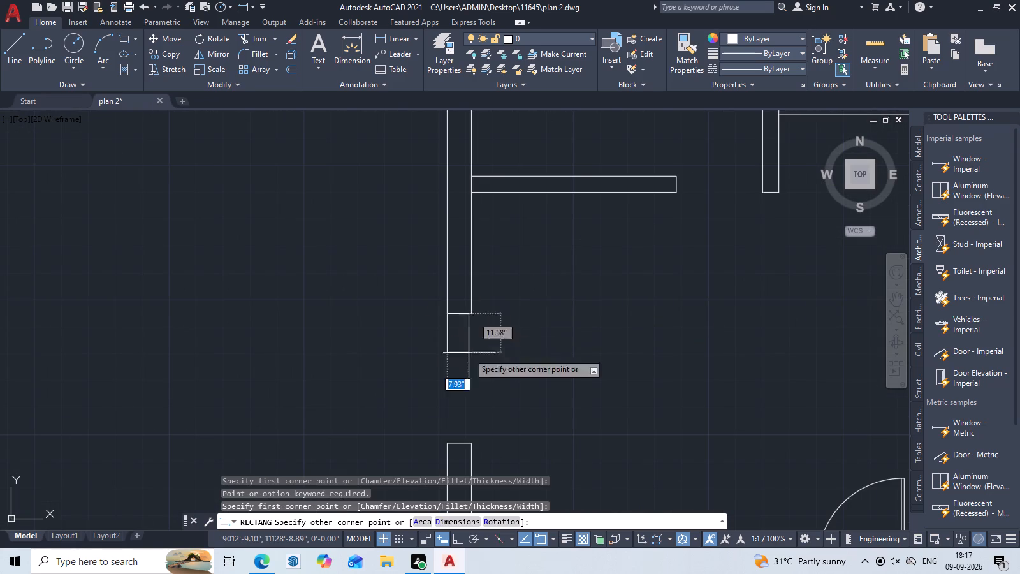
{"action": "left_click", "coordinate": [470, 442]}
Draw a rectangle filling the northernmost opening in the west exterior wall, in the northwest room.
{"action": "scroll", "coordinate": [535, 313], "scroll_direction": "down", "scroll_amount": 2}
{"action": "middle_click_drag", "start_coordinate": [539, 311], "coordinate": [539, 339]}
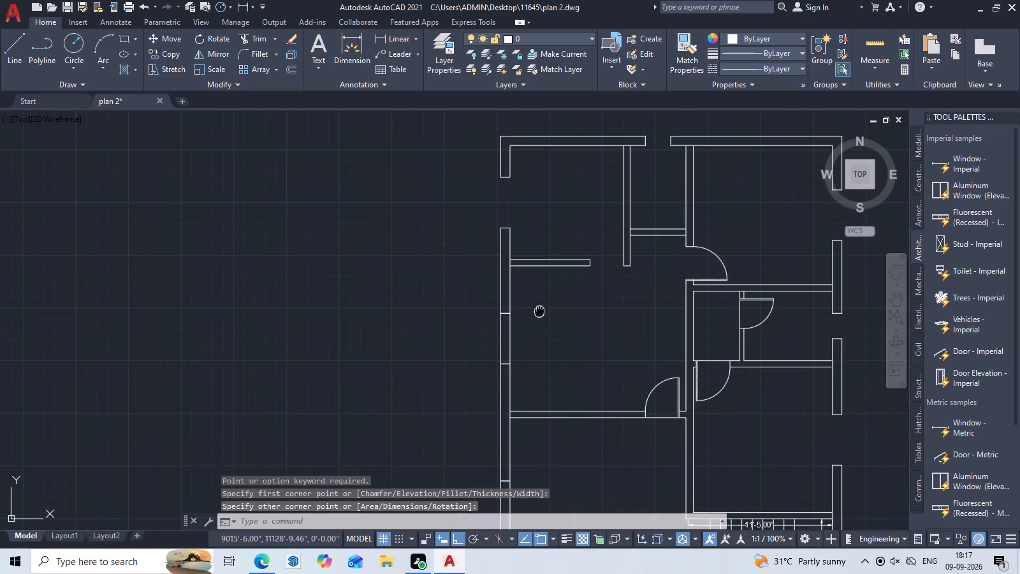
{"action": "middle_click_drag", "start_coordinate": [539, 339], "coordinate": [541, 457]}
{"action": "scroll", "coordinate": [495, 309], "scroll_direction": "up", "scroll_amount": 2}
{"action": "middle_click_drag", "start_coordinate": [557, 356], "coordinate": [537, 215]}
{"action": "key", "text": "space"}
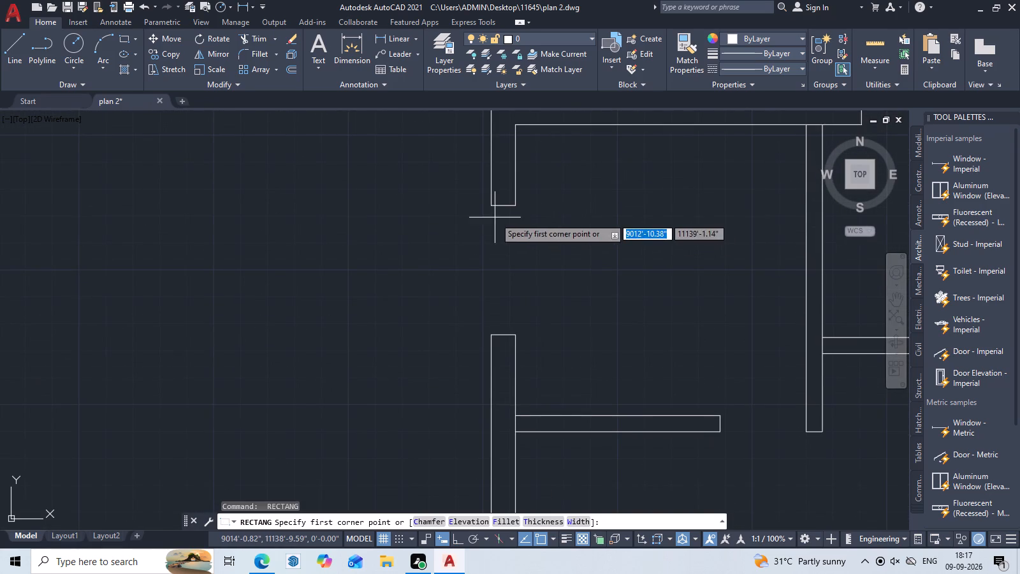
{"action": "left_click", "coordinate": [492, 207]}
{"action": "left_click", "coordinate": [518, 335]}
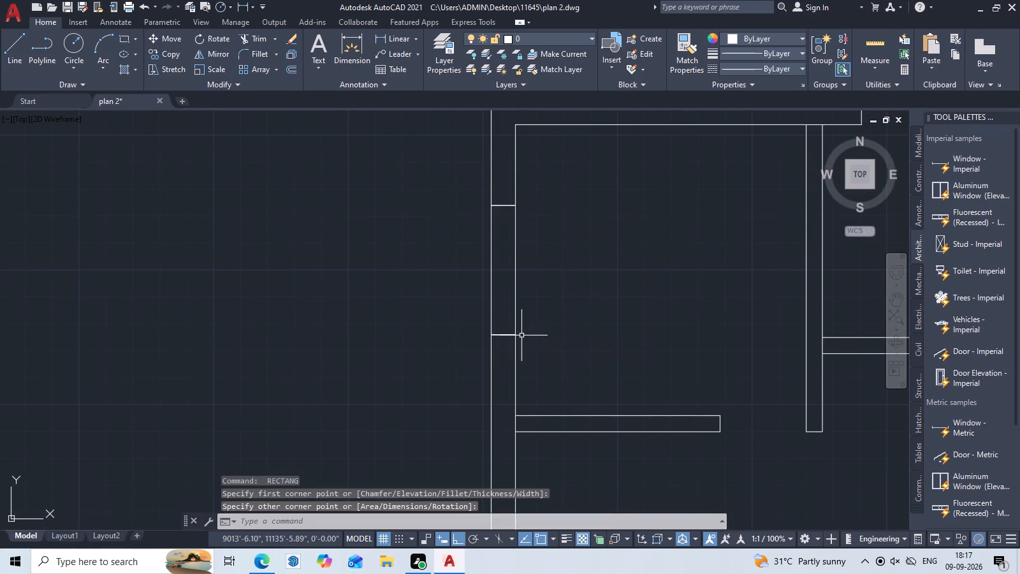
Draw a rectangle filling the 2' opening in the north exterior wall, between the two interior partitions.
{"action": "scroll", "coordinate": [538, 330], "scroll_direction": "down", "scroll_amount": 3}
{"action": "middle_click_drag", "start_coordinate": [558, 323], "coordinate": [421, 346]}
{"action": "scroll", "coordinate": [499, 289], "scroll_direction": "up", "scroll_amount": 4}
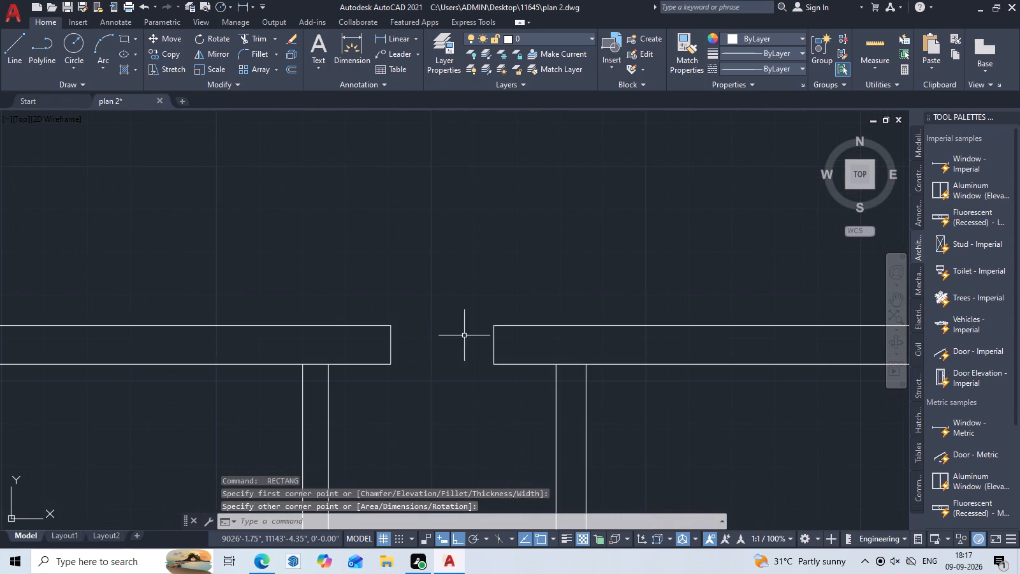
{"action": "key", "text": "space"}
{"action": "left_click", "coordinate": [389, 325]}
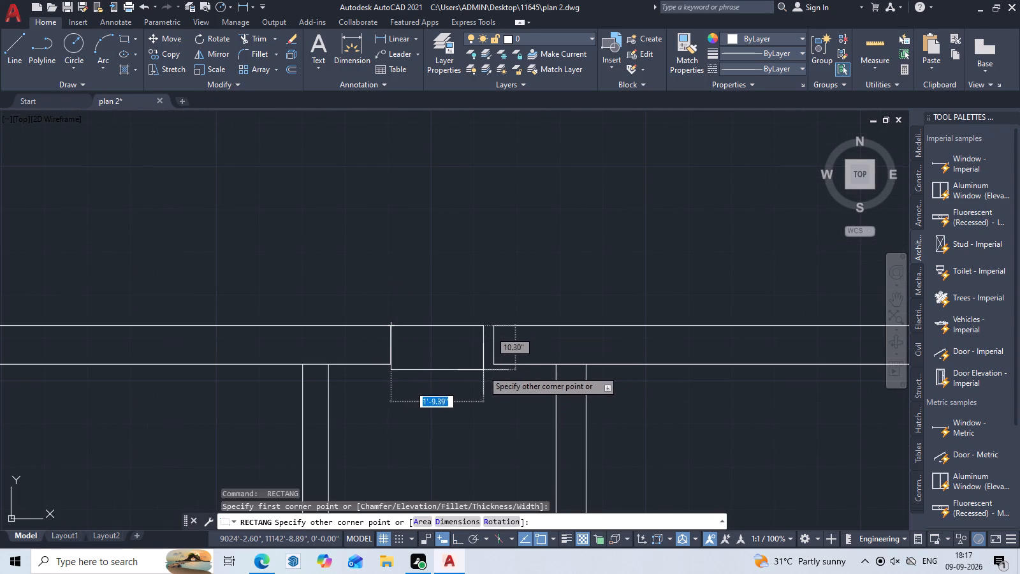
{"action": "left_click", "coordinate": [493, 364]}
Draw a rectangle filling the northeast room's opening in the east exterior wall.
{"action": "scroll", "coordinate": [493, 364], "scroll_direction": "down", "scroll_amount": 3}
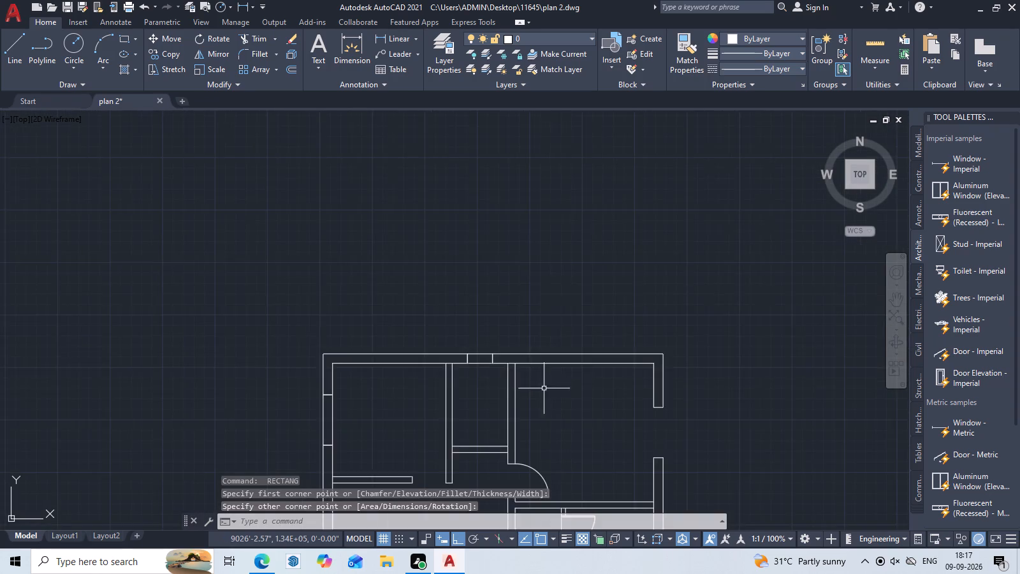
{"action": "middle_click_drag", "start_coordinate": [544, 388], "coordinate": [415, 307]}
{"action": "scroll", "coordinate": [513, 324], "scroll_direction": "up", "scroll_amount": 2}
{"action": "middle_click_drag", "start_coordinate": [599, 376], "coordinate": [589, 315]}
{"action": "key", "text": "space"}
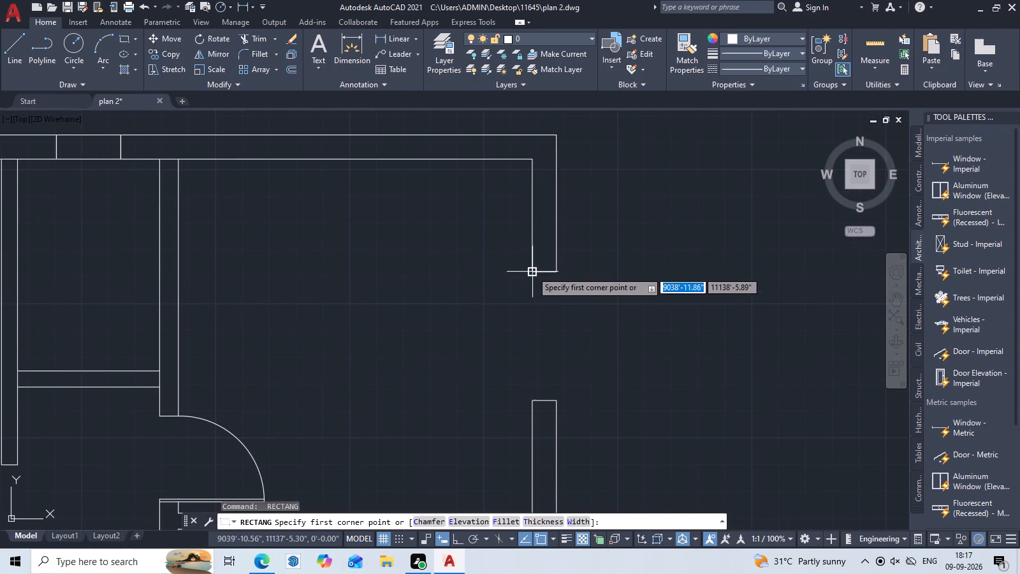
{"action": "left_click", "coordinate": [532, 271]}
{"action": "left_click", "coordinate": [557, 400]}
Draw a rectangle filling the 2' opening in the east exterior wall of the small room south of the northeast room.
{"action": "scroll", "coordinate": [569, 402], "scroll_direction": "down", "scroll_amount": 3}
{"action": "middle_click_drag", "start_coordinate": [584, 429], "coordinate": [588, 413]}
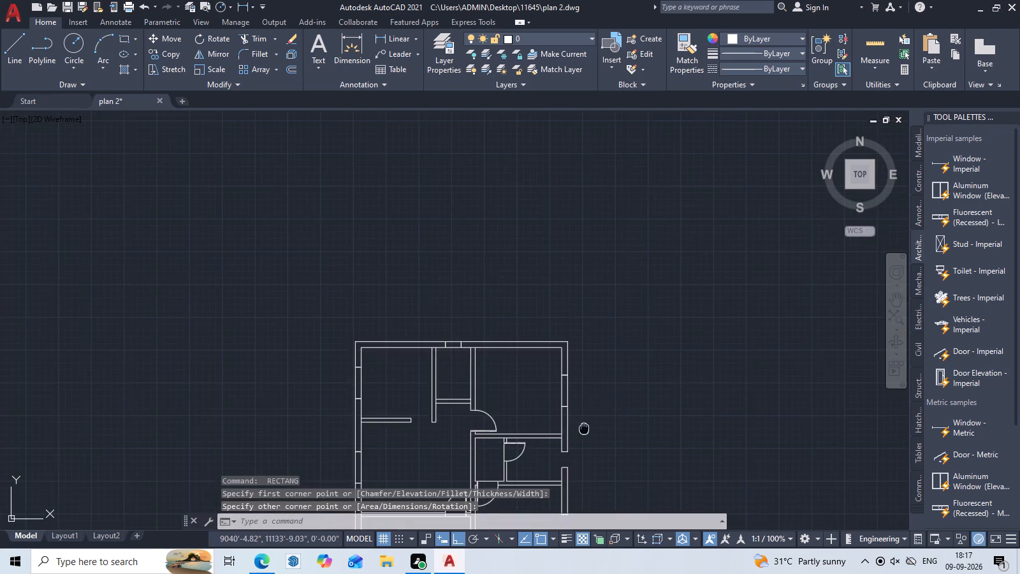
{"action": "middle_click_drag", "start_coordinate": [588, 413], "coordinate": [590, 197]}
{"action": "scroll", "coordinate": [589, 249], "scroll_direction": "up", "scroll_amount": 2}
{"action": "middle_click_drag", "start_coordinate": [588, 256], "coordinate": [552, 418]}
{"action": "scroll", "coordinate": [535, 372], "scroll_direction": "up", "scroll_amount": 2}
{"action": "key", "text": "space"}
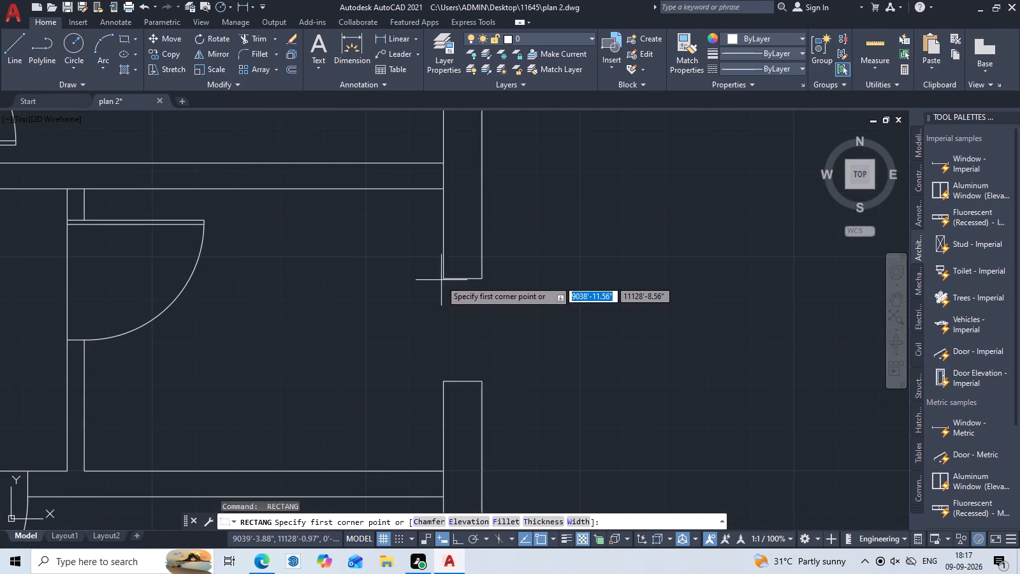
{"action": "left_click", "coordinate": [441, 279]}
{"action": "left_click", "coordinate": [484, 381]}
Draw a rectangle filling the 4' opening in the east exterior wall of the room north of the stairwell.
{"action": "scroll", "coordinate": [500, 383], "scroll_direction": "down", "scroll_amount": 3}
{"action": "middle_click_drag", "start_coordinate": [528, 408], "coordinate": [532, 376]}
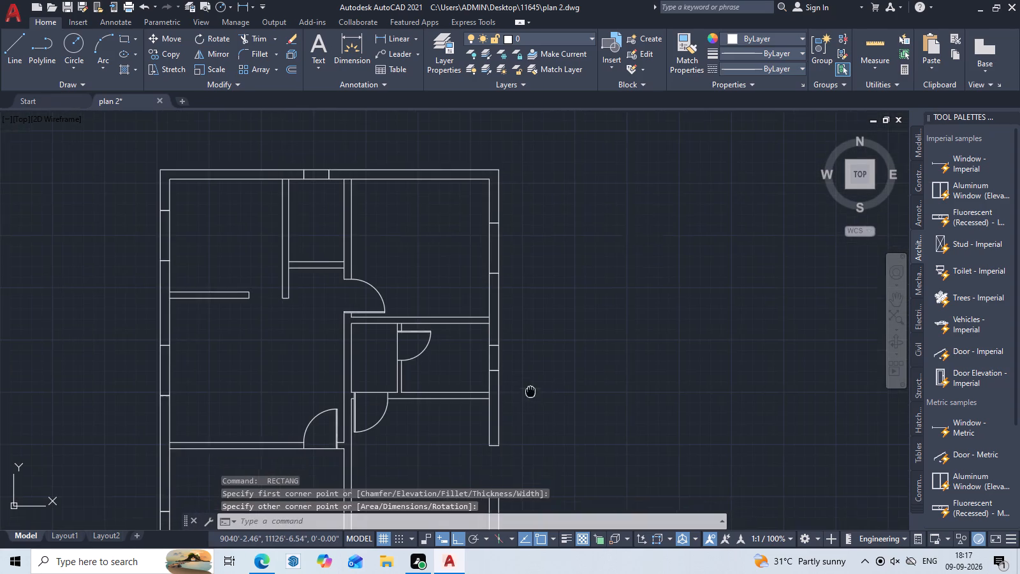
{"action": "middle_click_drag", "start_coordinate": [532, 376], "coordinate": [541, 262]}
{"action": "scroll", "coordinate": [497, 343], "scroll_direction": "up", "scroll_amount": 3}
{"action": "key", "text": "space"}
{"action": "left_click", "coordinate": [507, 223]}
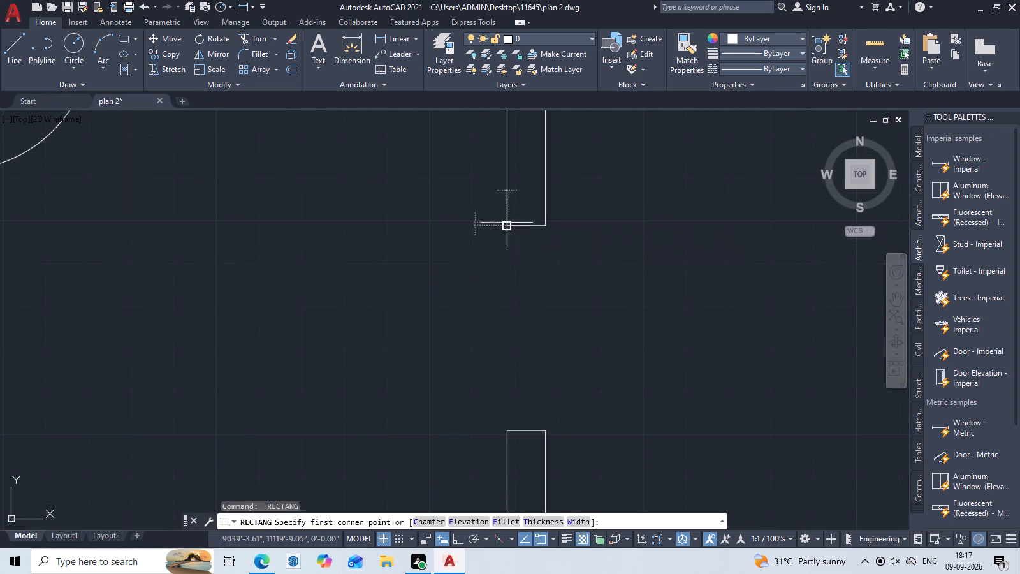
{"action": "left_click", "coordinate": [548, 429]}
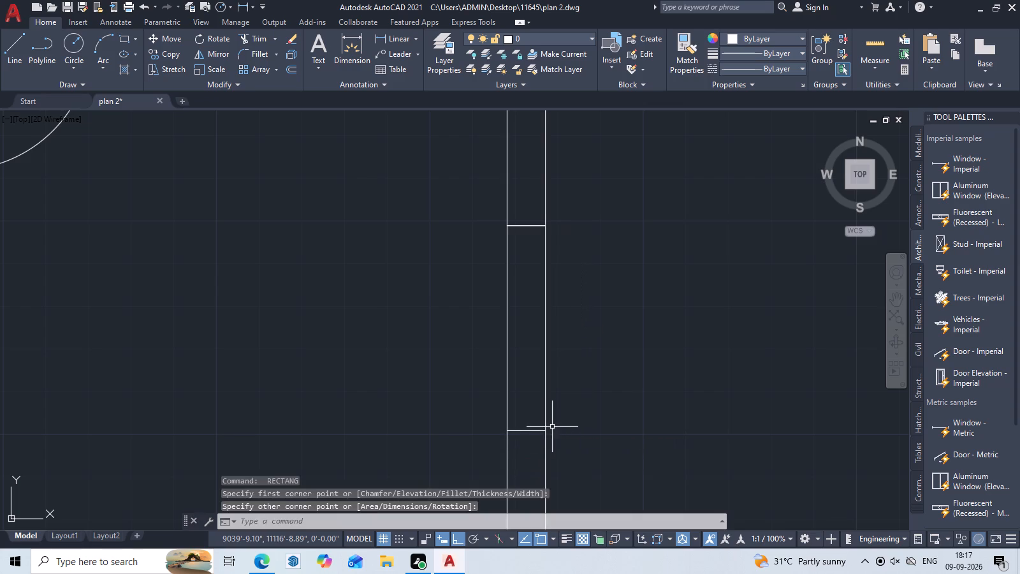
Draw a rectangle filling the stairwell's 2' opening in the east exterior wall and leave the Rectangle command.
{"action": "scroll", "coordinate": [570, 420], "scroll_direction": "down", "scroll_amount": 3}
{"action": "middle_click_drag", "start_coordinate": [588, 444], "coordinate": [605, 290]}
{"action": "scroll", "coordinate": [579, 357], "scroll_direction": "up", "scroll_amount": 5}
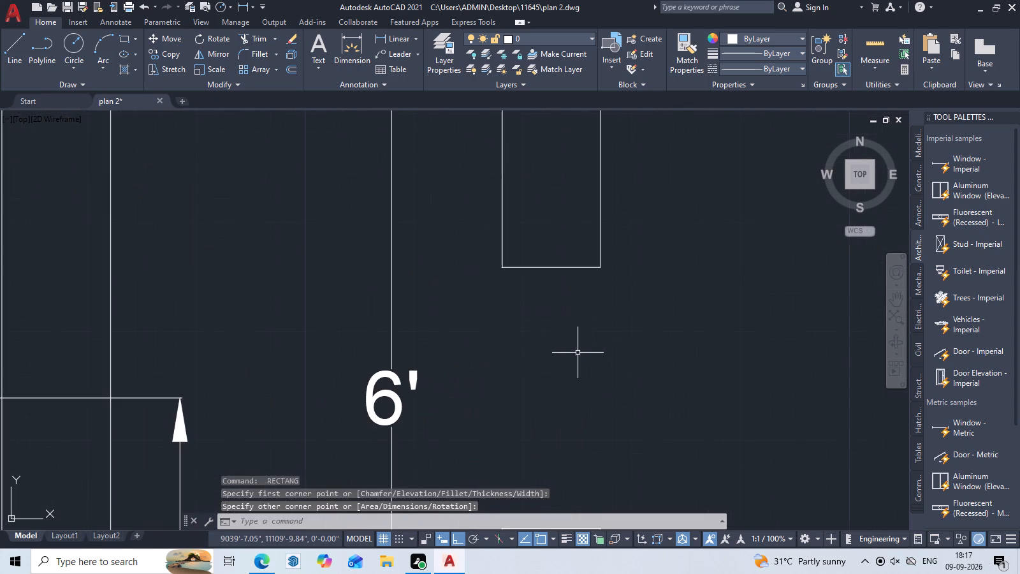
{"action": "key", "text": "space"}
{"action": "left_click", "coordinate": [504, 269]}
{"action": "scroll", "coordinate": [550, 328], "scroll_direction": "down", "scroll_amount": 3}
{"action": "middle_click_drag", "start_coordinate": [566, 371], "coordinate": [576, 291]}
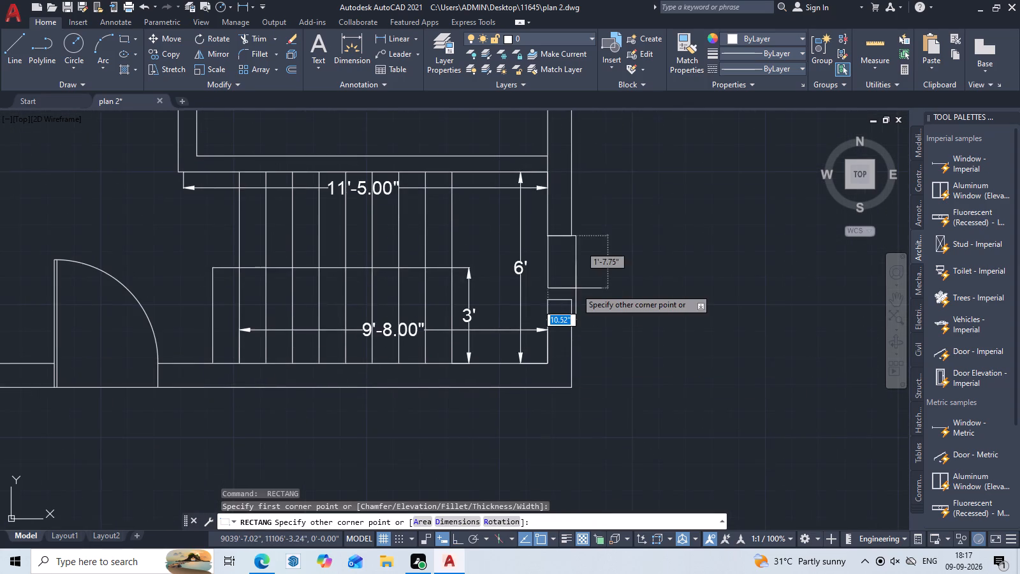
{"action": "scroll", "coordinate": [571, 293], "scroll_direction": "up", "scroll_amount": 2}
{"action": "left_click", "coordinate": [574, 311]}
{"action": "scroll", "coordinate": [578, 311], "scroll_direction": "down", "scroll_amount": 3}
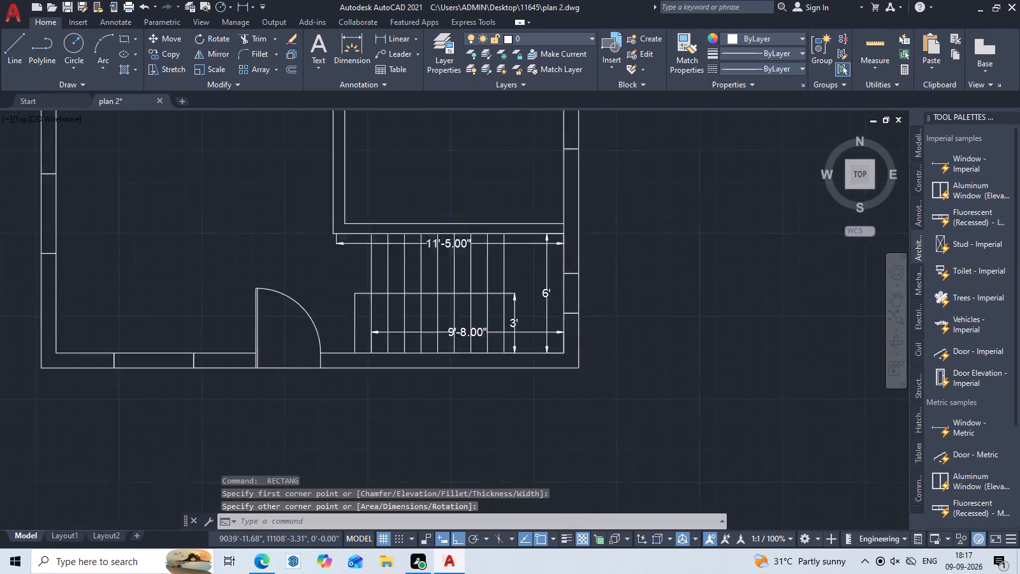
{"action": "scroll", "coordinate": [583, 318], "scroll_direction": "down", "scroll_amount": 1}
{"action": "middle_click_drag", "start_coordinate": [605, 334], "coordinate": [612, 379]}
{"action": "key", "text": "Escape"}
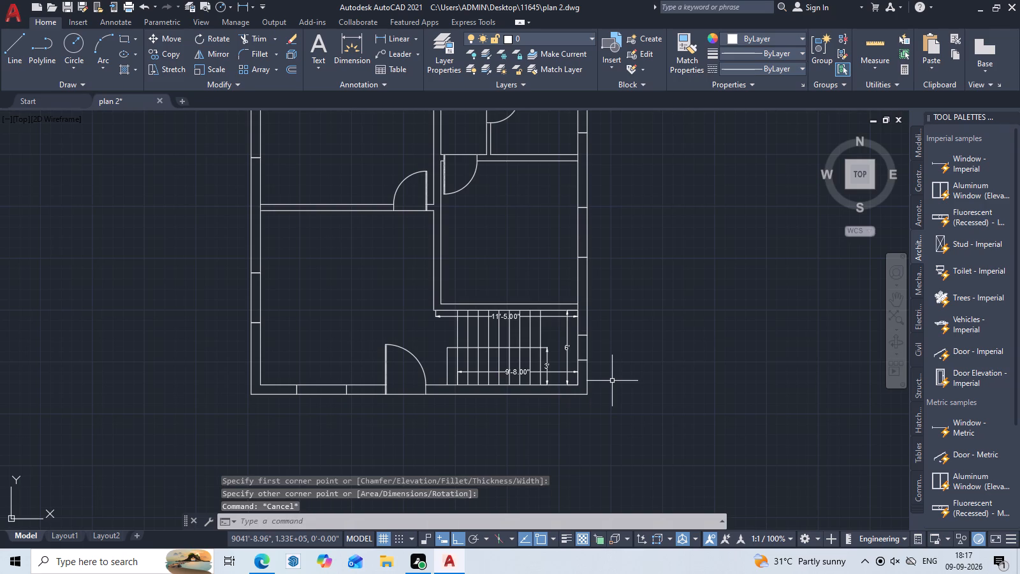
Examine the filled wall openings and interior doors across the floor plan, from the northern rooms down to the south wall.
{"action": "scroll", "coordinate": [472, 316], "scroll_direction": "down", "scroll_amount": 3}
{"action": "middle_click_drag", "start_coordinate": [424, 293], "coordinate": [448, 364]}
{"action": "scroll", "coordinate": [454, 296], "scroll_direction": "up", "scroll_amount": 2}
{"action": "middle_click_drag", "start_coordinate": [457, 317], "coordinate": [500, 293]}
{"action": "scroll", "coordinate": [477, 272], "scroll_direction": "up", "scroll_amount": 2}
{"action": "middle_click_drag", "start_coordinate": [477, 287], "coordinate": [523, 226]}
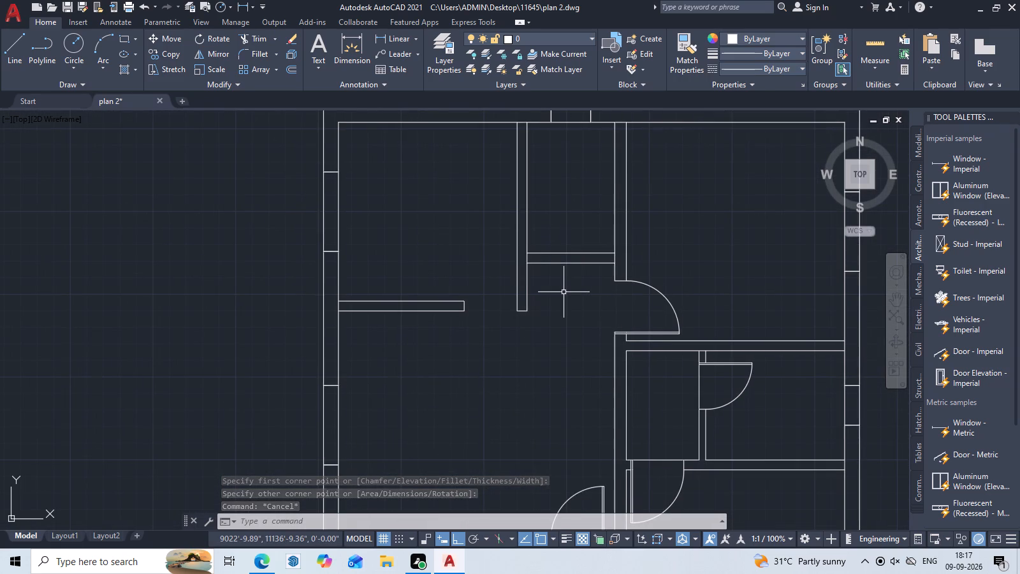
{"action": "scroll", "coordinate": [564, 292], "scroll_direction": "down", "scroll_amount": 1}
{"action": "middle_click_drag", "start_coordinate": [605, 312], "coordinate": [586, 308]}
{"action": "scroll", "coordinate": [616, 343], "scroll_direction": "up", "scroll_amount": 2}
{"action": "middle_click_drag", "start_coordinate": [611, 344], "coordinate": [598, 77]}
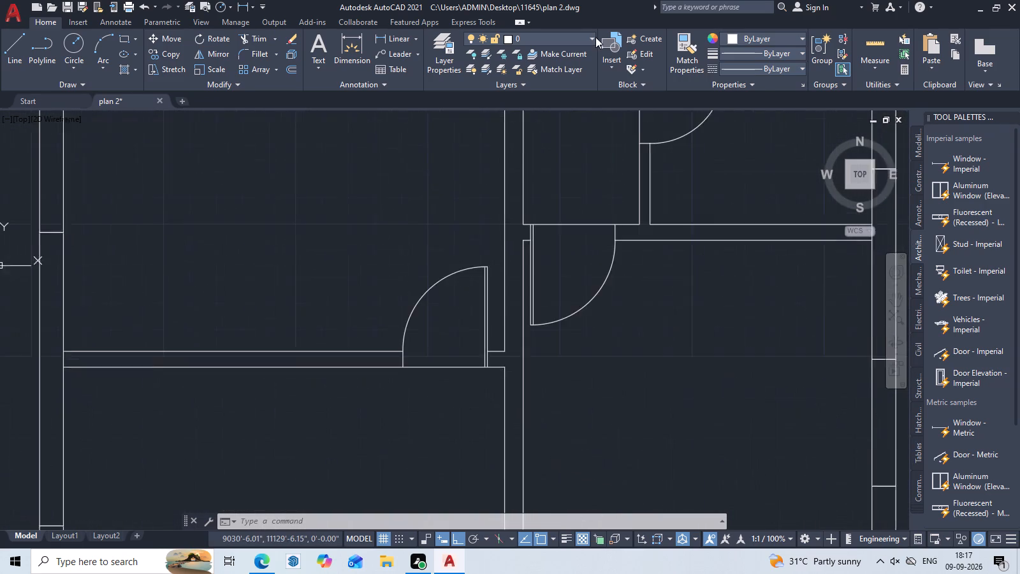
{"action": "scroll", "coordinate": [595, 172], "scroll_direction": "down", "scroll_amount": 2}
{"action": "middle_click_drag", "start_coordinate": [603, 363], "coordinate": [597, 260]}
Draw a 20" line running south from the exterior face of the south wall, just west of the entrance door.
{"action": "scroll", "coordinate": [541, 318], "scroll_direction": "up", "scroll_amount": 3}
{"action": "middle_click_drag", "start_coordinate": [539, 276], "coordinate": [540, 272]}
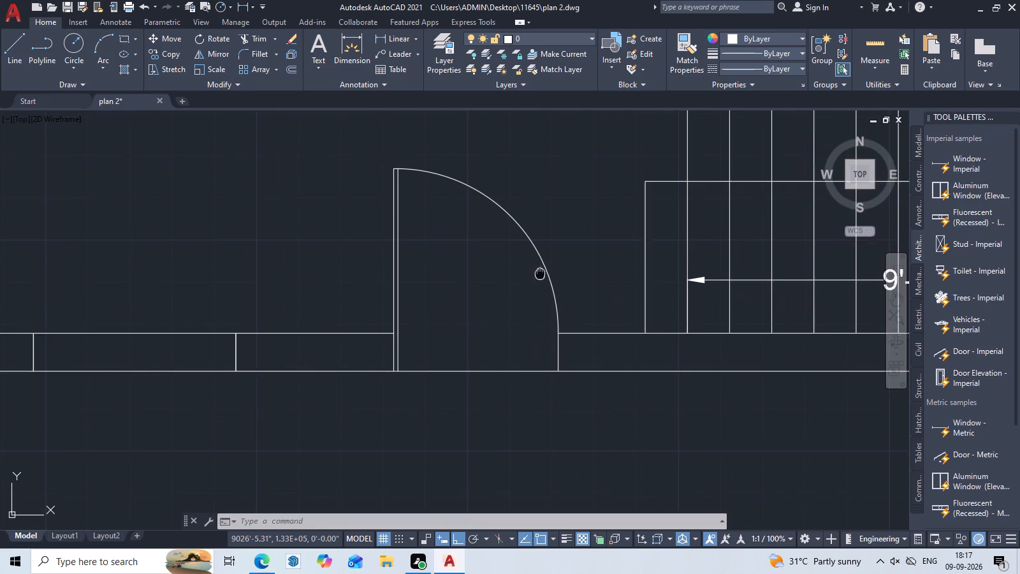
{"action": "middle_click_drag", "start_coordinate": [540, 272], "coordinate": [542, 258]}
{"action": "middle_click_drag", "start_coordinate": [505, 385], "coordinate": [504, 321]}
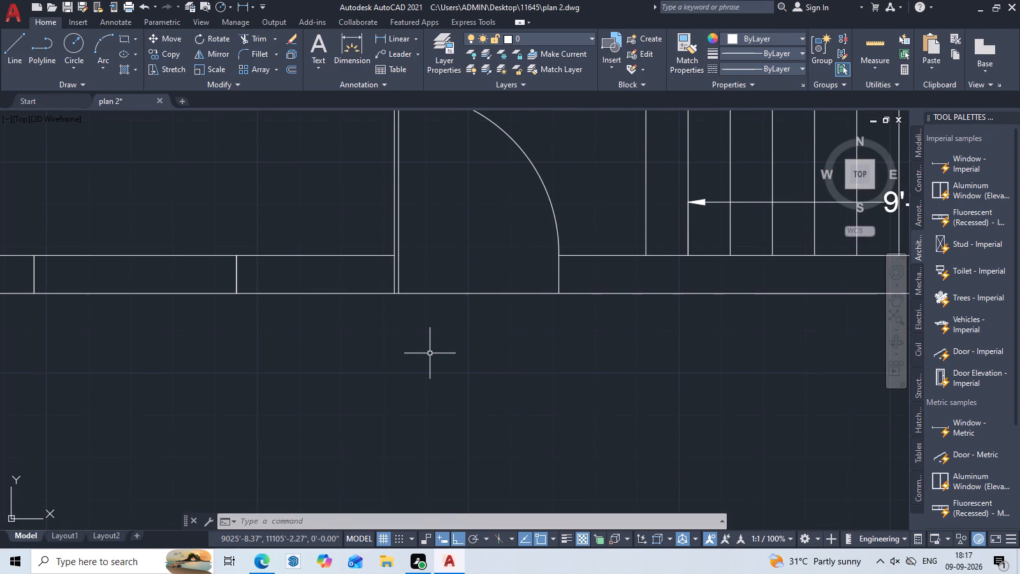
{"action": "key", "text": "l"}
{"action": "key", "text": "space"}
{"action": "scroll", "coordinate": [435, 353], "scroll_direction": "up", "scroll_amount": 1}
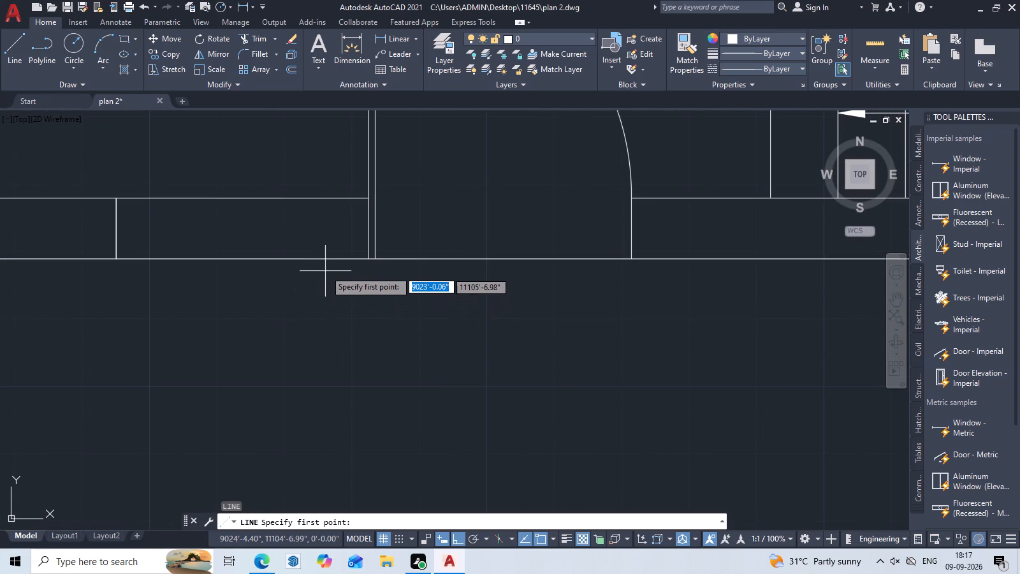
{"action": "left_click", "coordinate": [324, 259]}
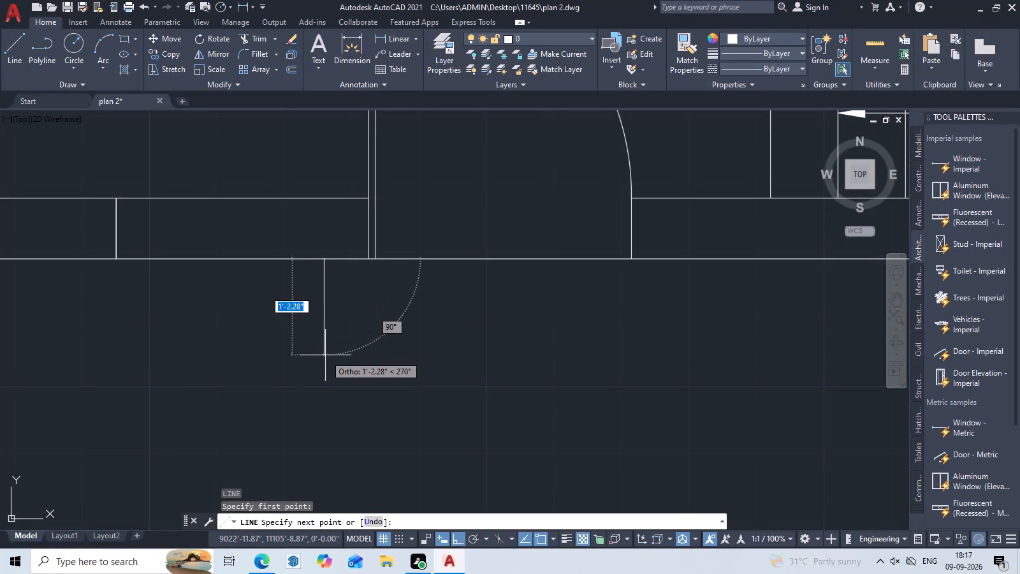
{"action": "type", "text": "20"}
{"action": "key", "text": "space"}
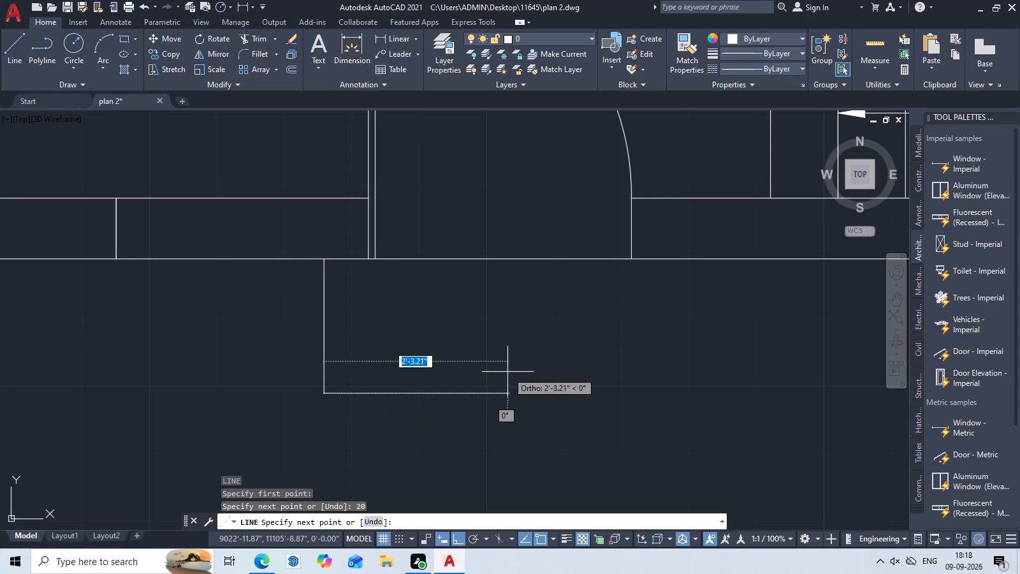
{"action": "key", "text": "Escape"}
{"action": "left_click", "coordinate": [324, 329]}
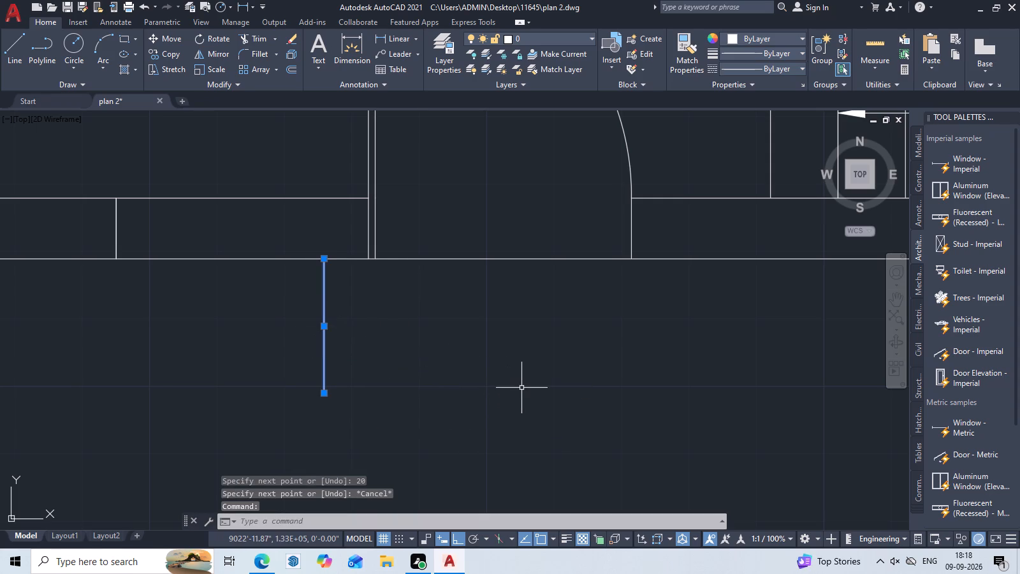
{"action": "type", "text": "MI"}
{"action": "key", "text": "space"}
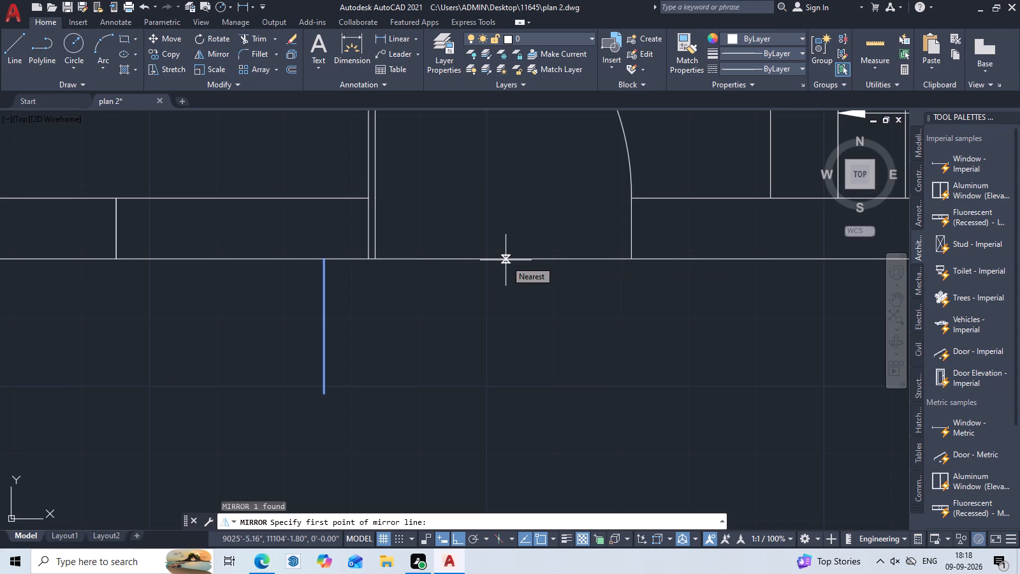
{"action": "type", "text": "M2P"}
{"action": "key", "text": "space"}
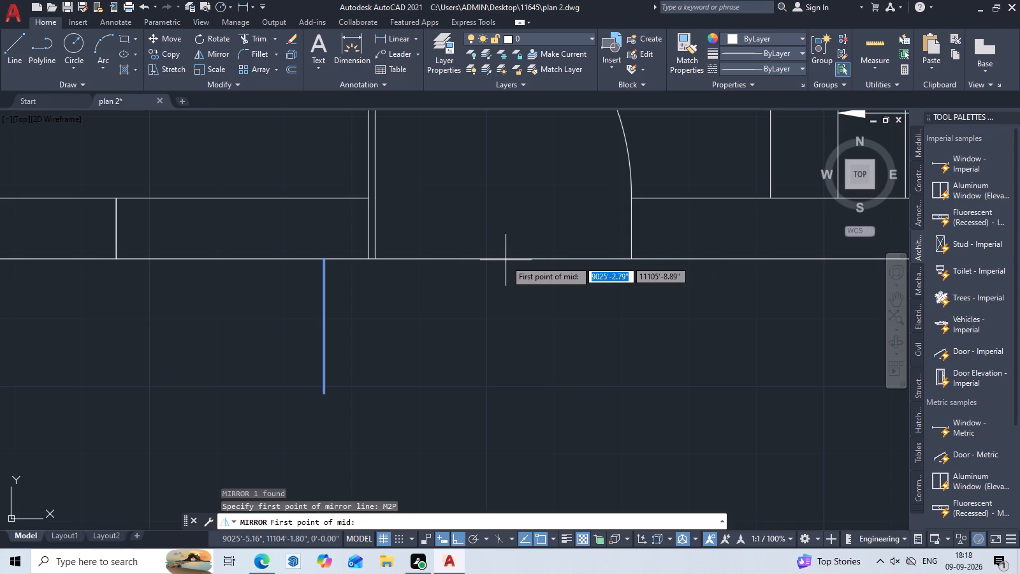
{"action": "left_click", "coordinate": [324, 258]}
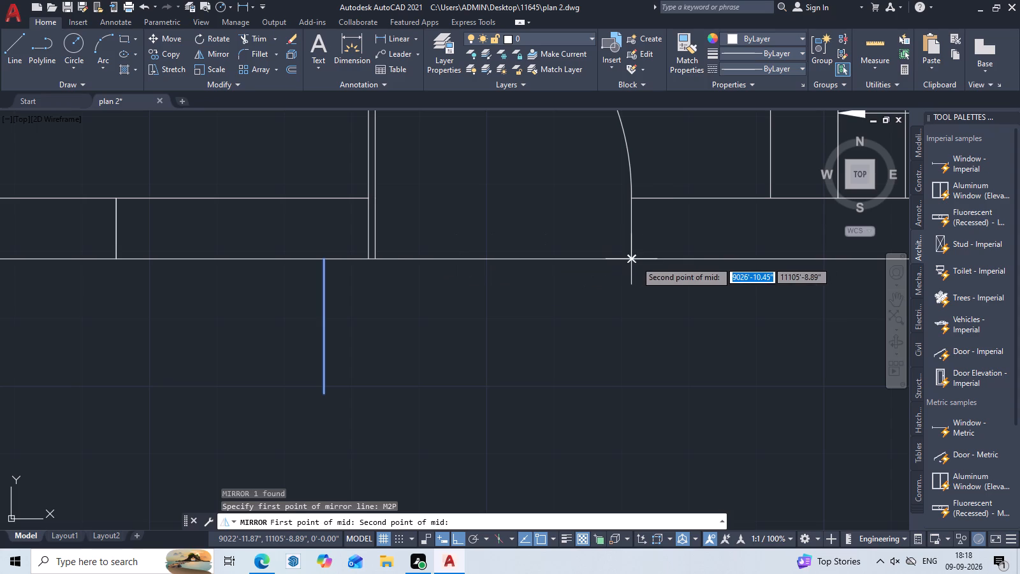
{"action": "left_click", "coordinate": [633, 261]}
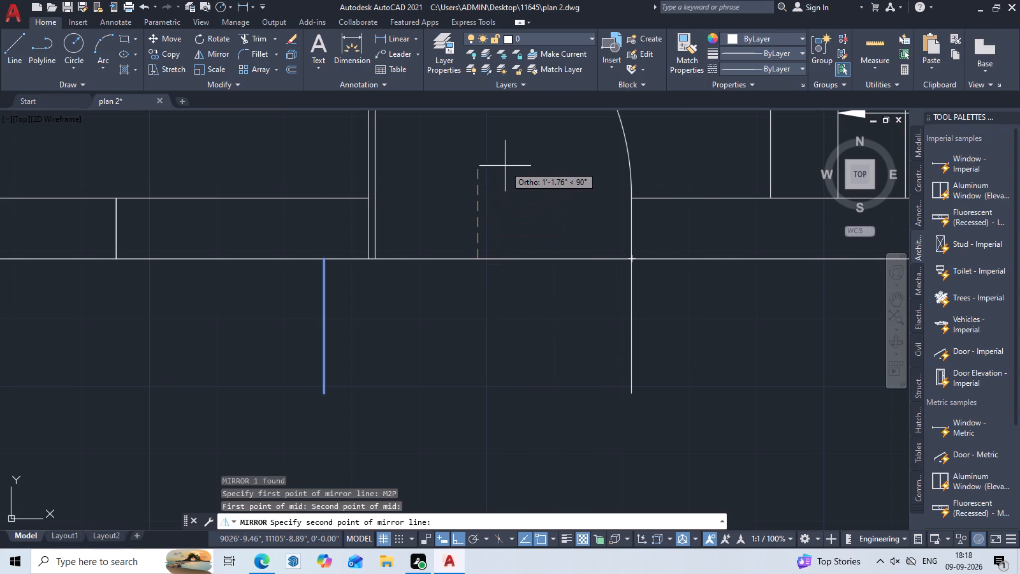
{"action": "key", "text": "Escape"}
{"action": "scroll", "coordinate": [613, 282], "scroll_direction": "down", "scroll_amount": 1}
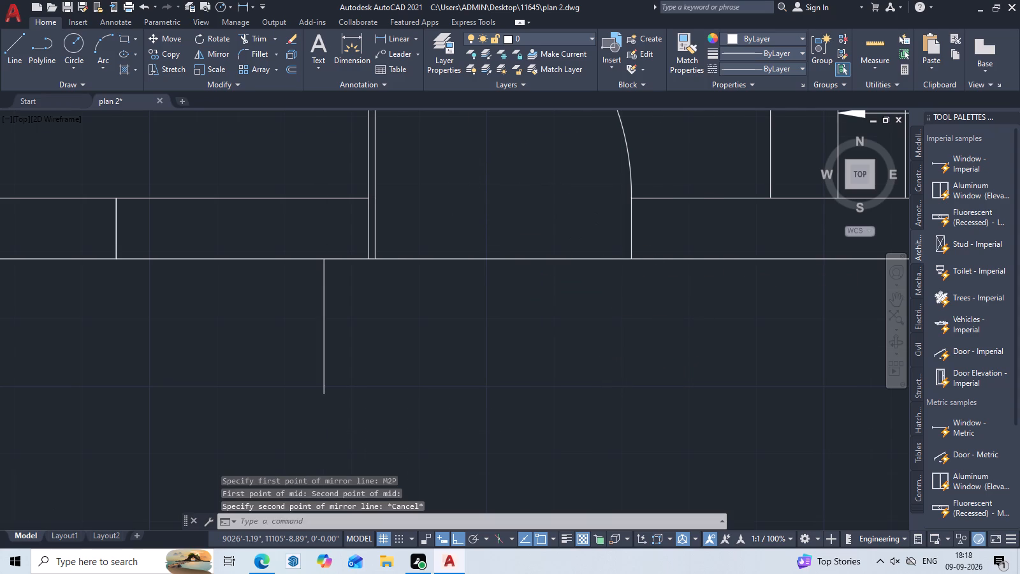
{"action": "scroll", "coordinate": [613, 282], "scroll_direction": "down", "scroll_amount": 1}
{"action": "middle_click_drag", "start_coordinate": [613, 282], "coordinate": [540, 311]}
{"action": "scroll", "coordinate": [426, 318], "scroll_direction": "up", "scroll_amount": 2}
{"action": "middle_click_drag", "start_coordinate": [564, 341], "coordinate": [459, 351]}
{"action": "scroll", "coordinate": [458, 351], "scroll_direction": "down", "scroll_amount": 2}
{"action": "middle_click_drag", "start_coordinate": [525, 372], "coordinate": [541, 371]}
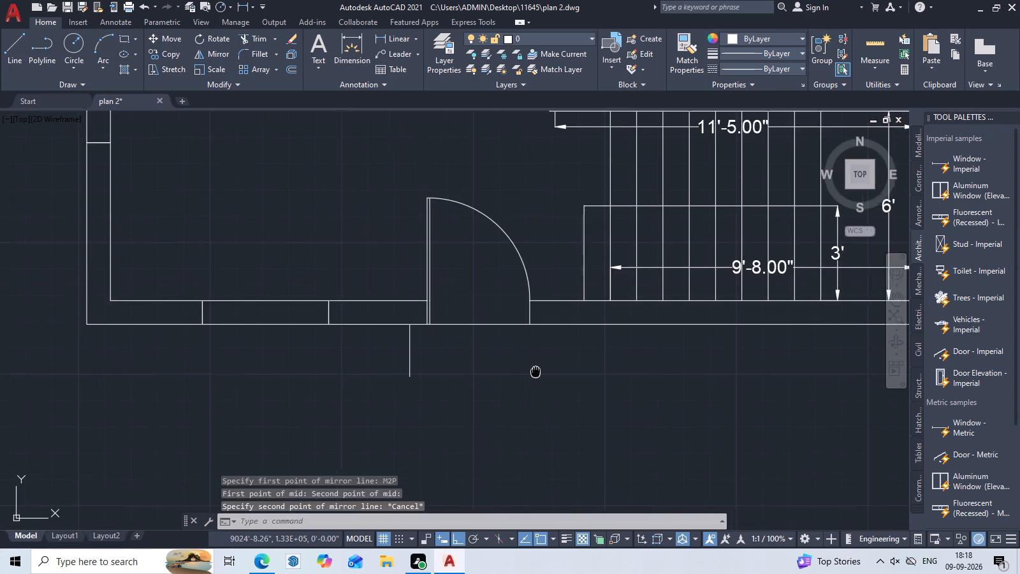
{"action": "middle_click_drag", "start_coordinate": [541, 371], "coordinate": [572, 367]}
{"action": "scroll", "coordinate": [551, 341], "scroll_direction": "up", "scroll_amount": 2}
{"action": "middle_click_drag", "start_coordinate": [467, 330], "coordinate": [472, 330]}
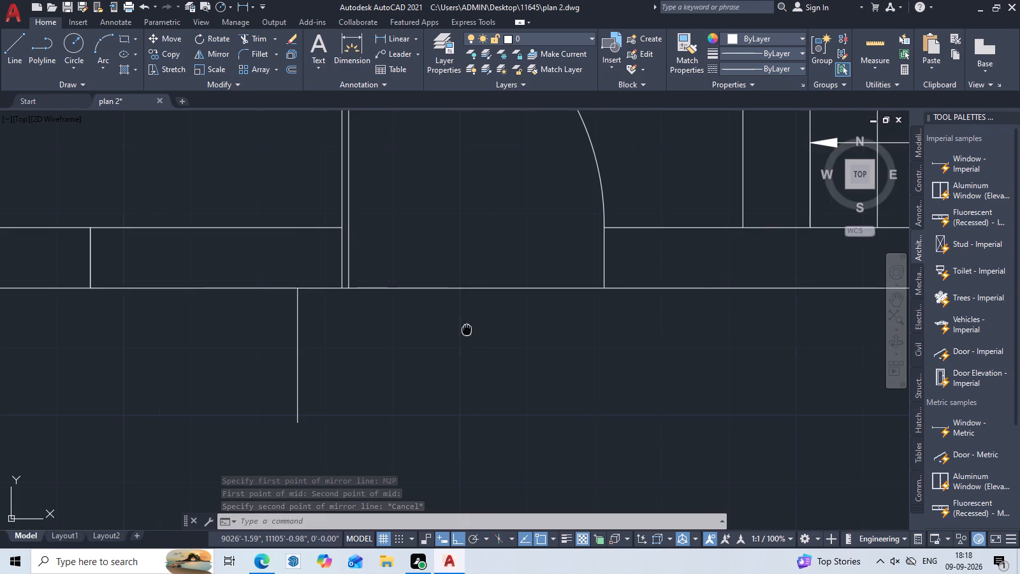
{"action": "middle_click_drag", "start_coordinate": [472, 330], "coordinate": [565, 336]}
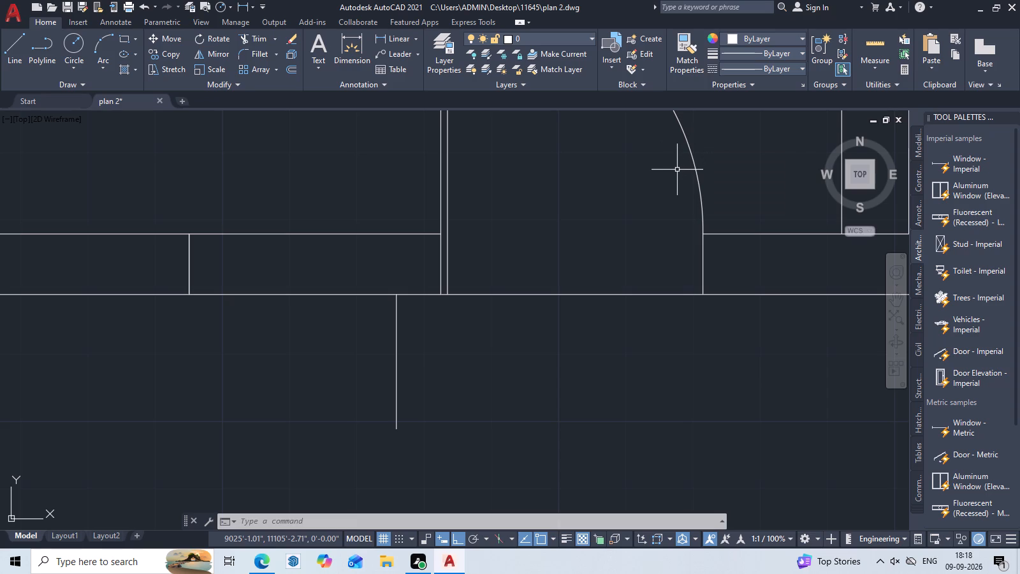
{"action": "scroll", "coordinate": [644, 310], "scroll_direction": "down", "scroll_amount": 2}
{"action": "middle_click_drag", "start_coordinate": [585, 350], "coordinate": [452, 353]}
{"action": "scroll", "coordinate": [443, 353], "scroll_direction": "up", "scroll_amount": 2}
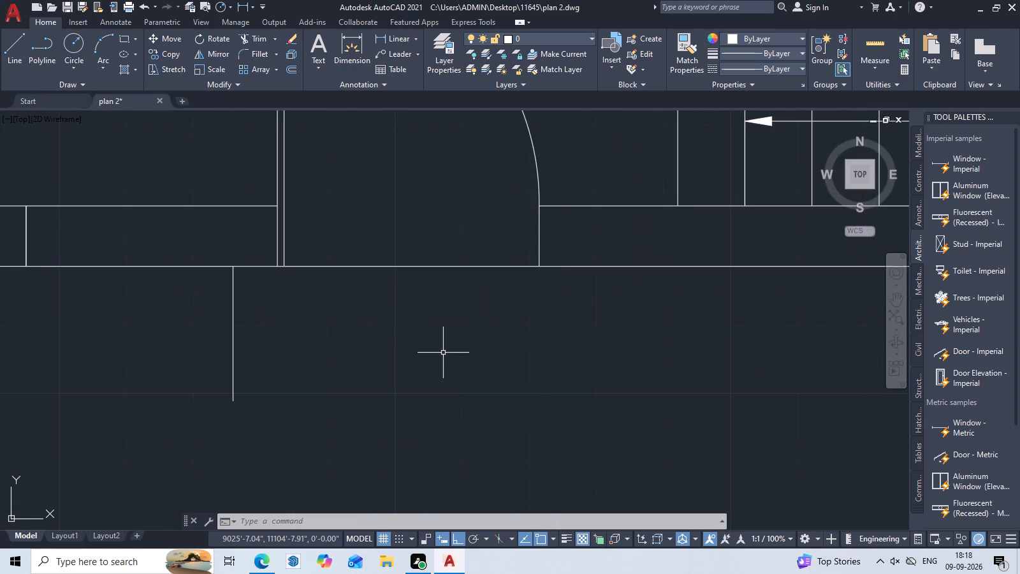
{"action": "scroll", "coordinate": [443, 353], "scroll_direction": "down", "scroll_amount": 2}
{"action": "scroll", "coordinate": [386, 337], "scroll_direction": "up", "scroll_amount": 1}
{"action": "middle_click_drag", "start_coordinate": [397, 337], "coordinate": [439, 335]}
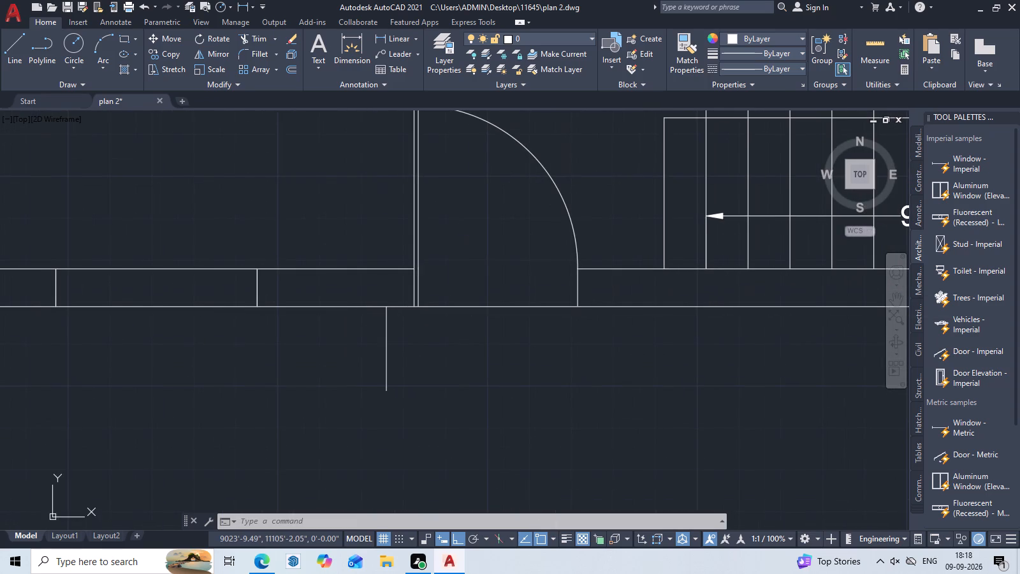
Mirror the 20" line about a vertical axis through the midpoint of the entrance door opening, keeping the source line.
{"action": "type", "text": "MI"}
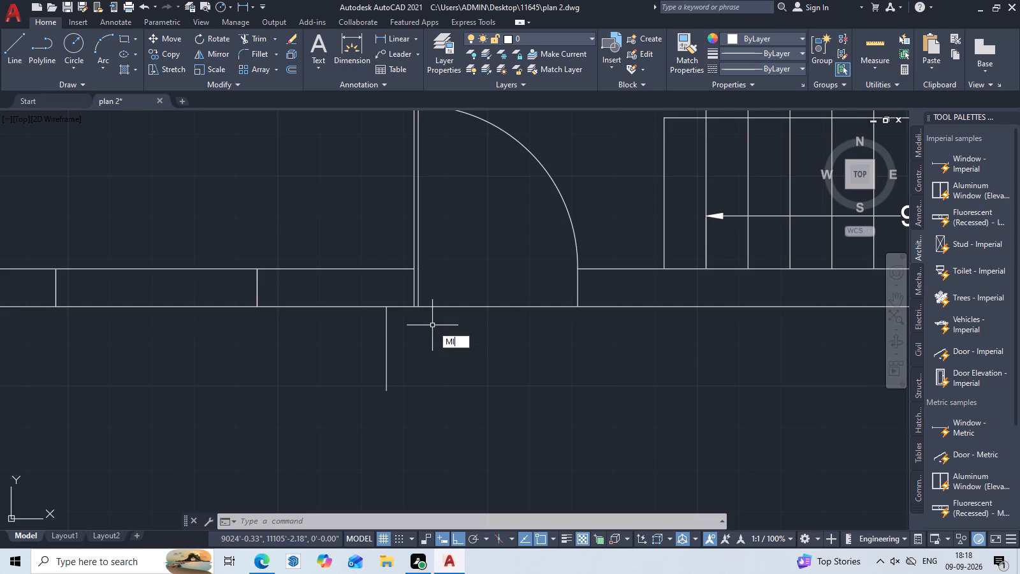
{"action": "key", "text": "space"}
{"action": "type", "text": "M2"}
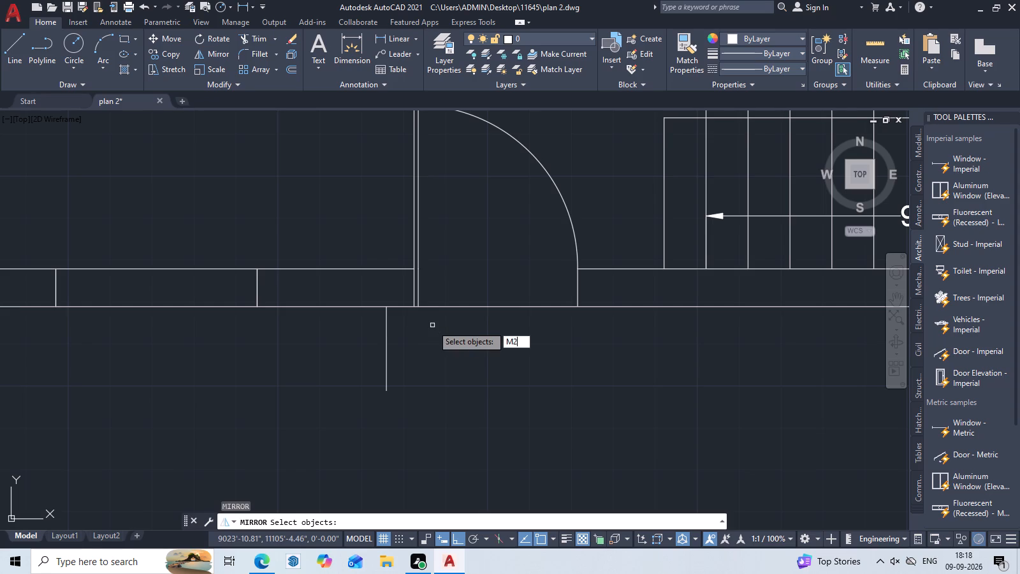
{"action": "key", "text": "p"}
{"action": "key", "text": "space"}
{"action": "scroll", "coordinate": [430, 296], "scroll_direction": "up", "scroll_amount": 2}
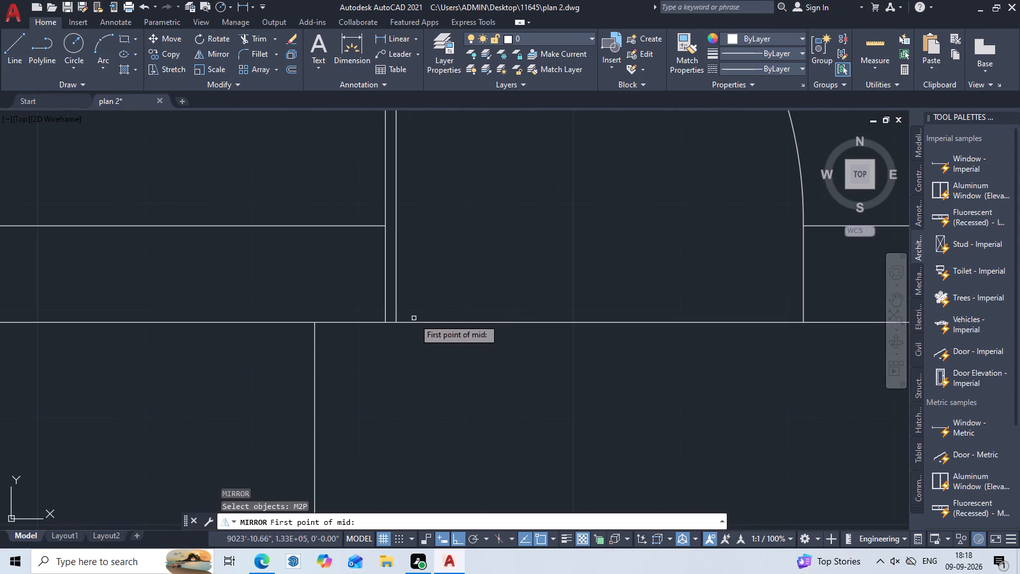
{"action": "left_click", "coordinate": [315, 381]}
{"action": "right_click", "coordinate": [405, 365]}
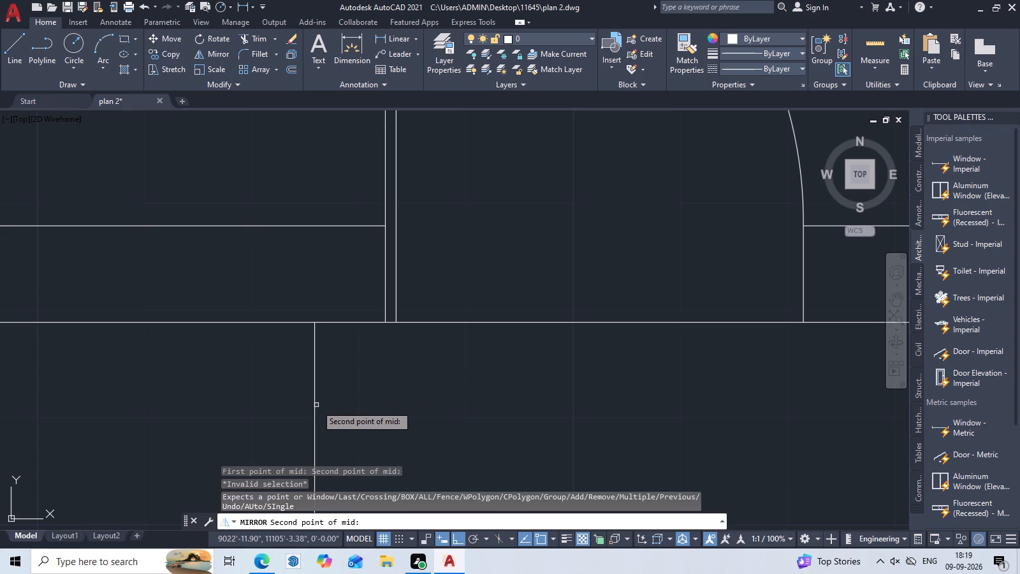
{"action": "left_click", "coordinate": [314, 407]}
{"action": "right_click", "coordinate": [402, 398]}
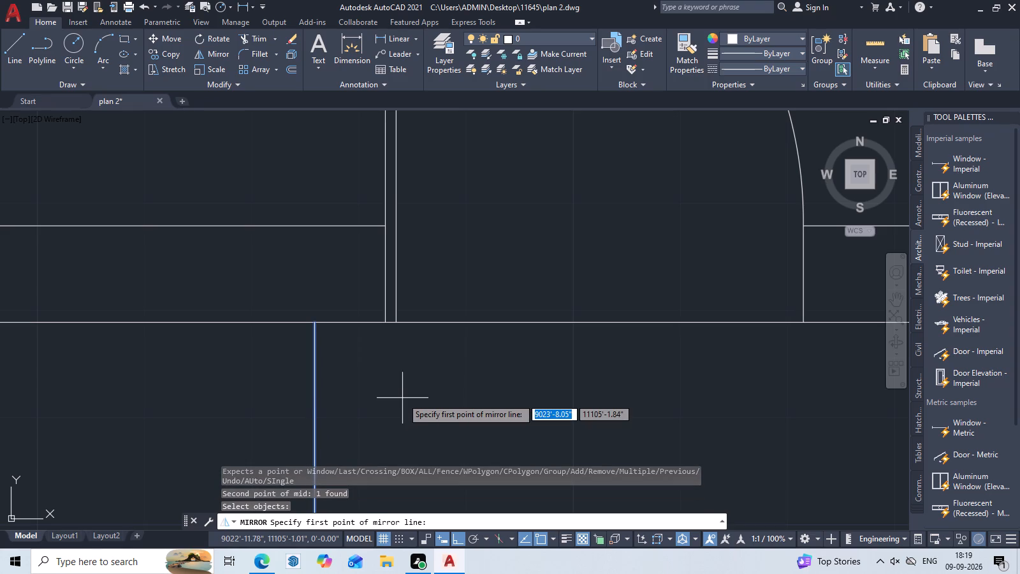
{"action": "type", "text": "M2P"}
{"action": "key", "text": "space"}
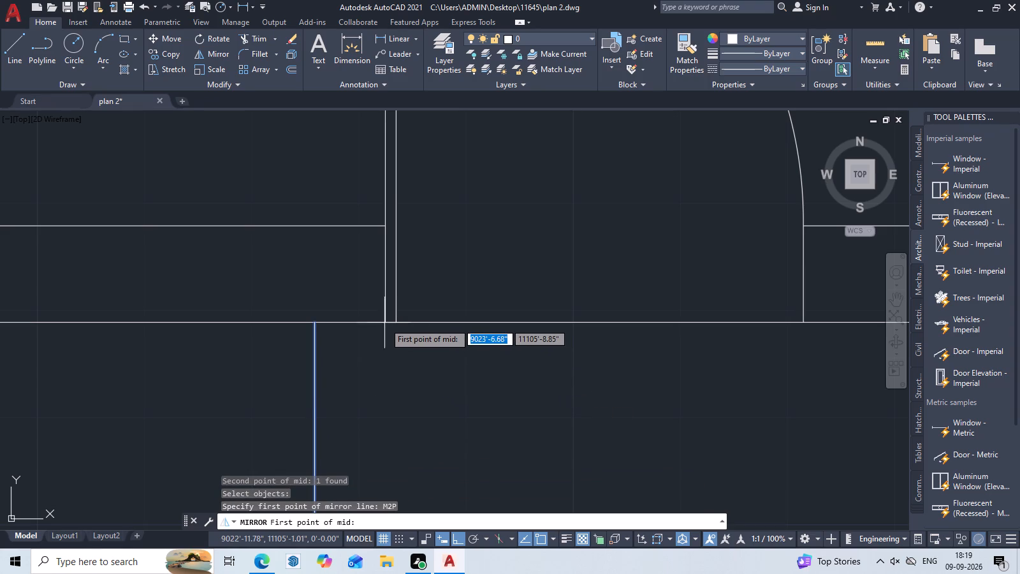
{"action": "scroll", "coordinate": [379, 322], "scroll_direction": "up", "scroll_amount": 2}
{"action": "left_click", "coordinate": [390, 323]}
{"action": "scroll", "coordinate": [561, 342], "scroll_direction": "down", "scroll_amount": 2}
{"action": "middle_click_drag", "start_coordinate": [545, 342], "coordinate": [353, 338]}
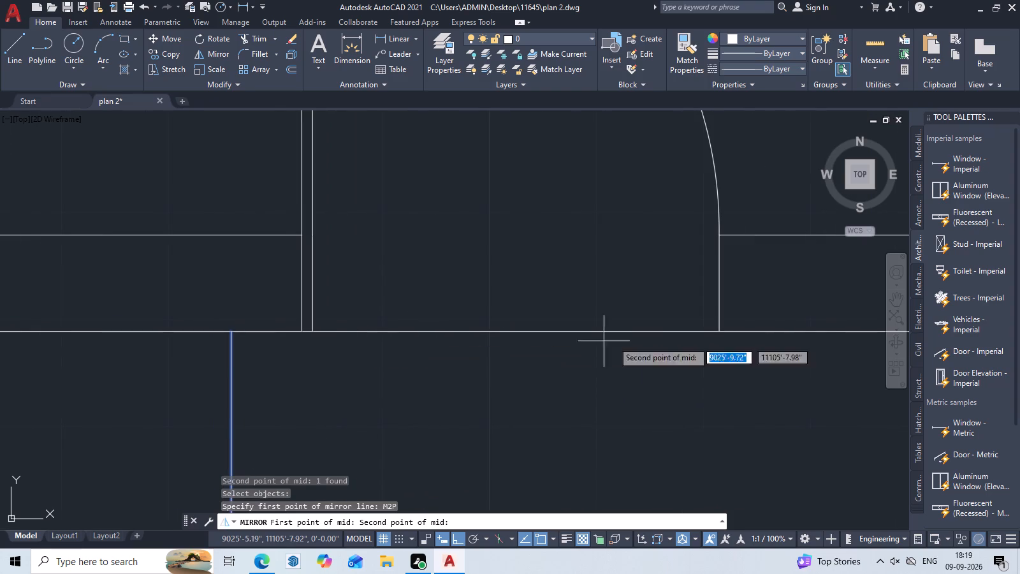
{"action": "left_click", "coordinate": [723, 331]}
{"action": "scroll", "coordinate": [581, 321], "scroll_direction": "down", "scroll_amount": 1}
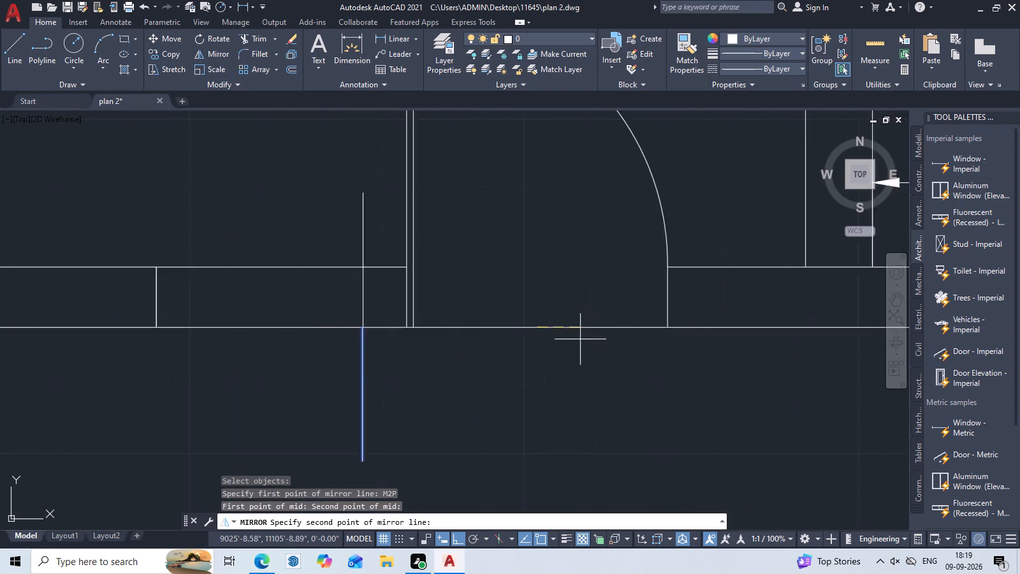
{"action": "scroll", "coordinate": [580, 341], "scroll_direction": "down", "scroll_amount": 1}
{"action": "left_click", "coordinate": [574, 396]}
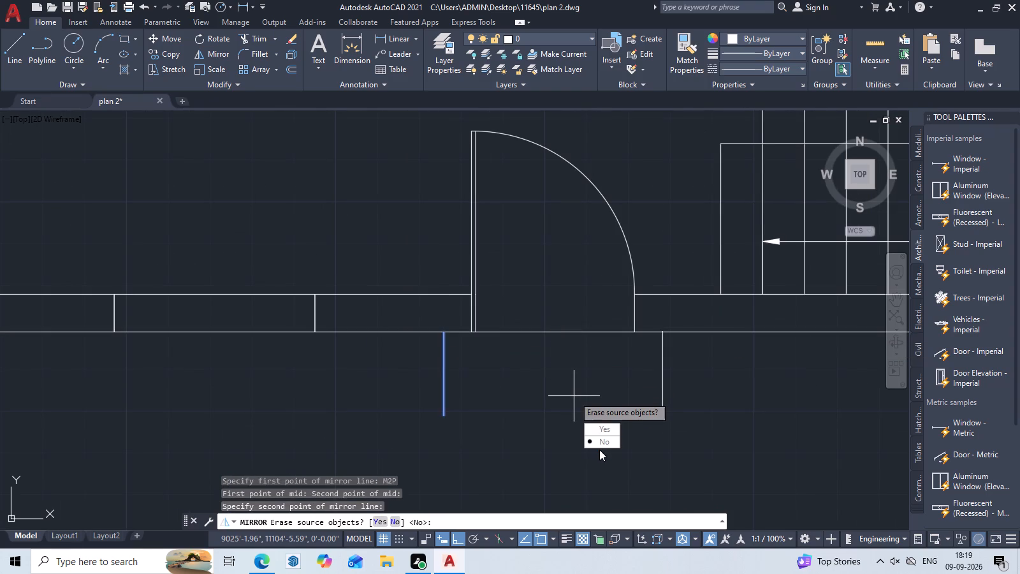
{"action": "left_click_drag", "start_coordinate": [600, 443], "coordinate": [574, 396]}
{"action": "scroll", "coordinate": [671, 382], "scroll_direction": "down", "scroll_amount": 2}
{"action": "middle_click_drag", "start_coordinate": [722, 396], "coordinate": [594, 412]}
{"action": "key", "text": "Escape"}
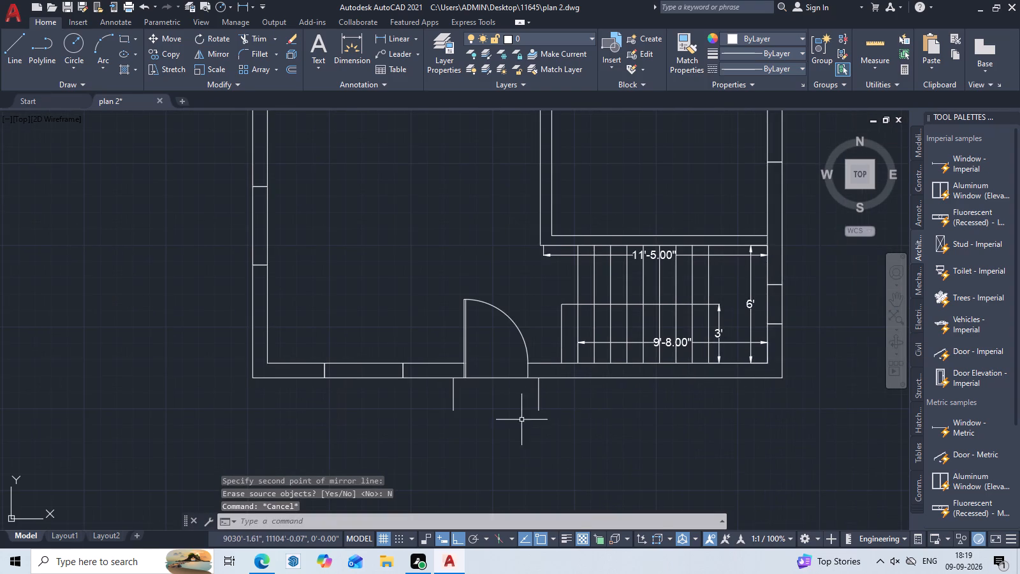
Draw a horizontal line joining the free south ends of the two lines outside the entrance door.
{"action": "middle_click_drag", "start_coordinate": [521, 420], "coordinate": [562, 420]}
{"action": "scroll", "coordinate": [547, 419], "scroll_direction": "up", "scroll_amount": 2}
{"action": "type", "text": "L"}
{"action": "key", "text": "space"}
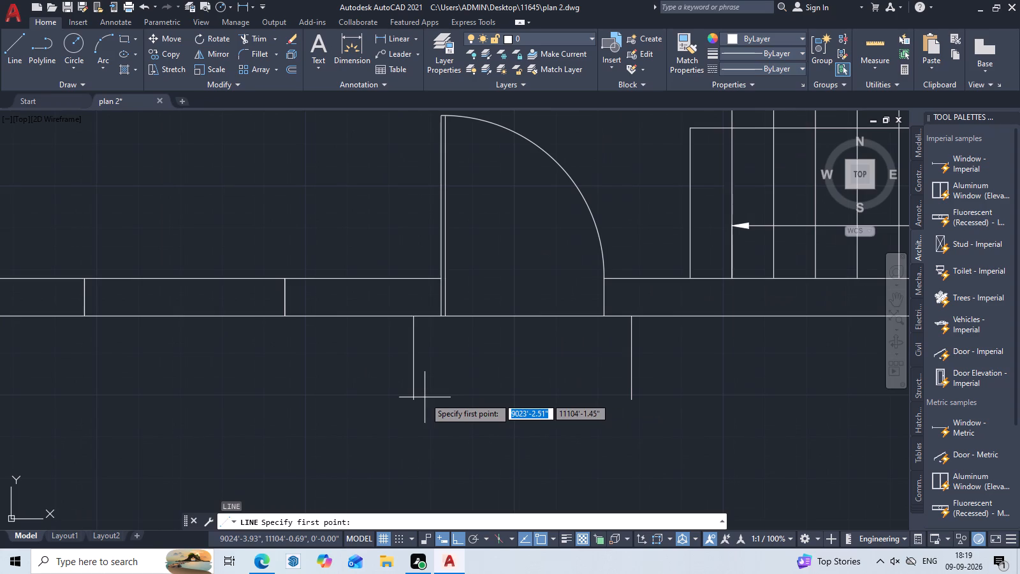
{"action": "left_click", "coordinate": [407, 401]}
{"action": "key", "text": "Escape"}
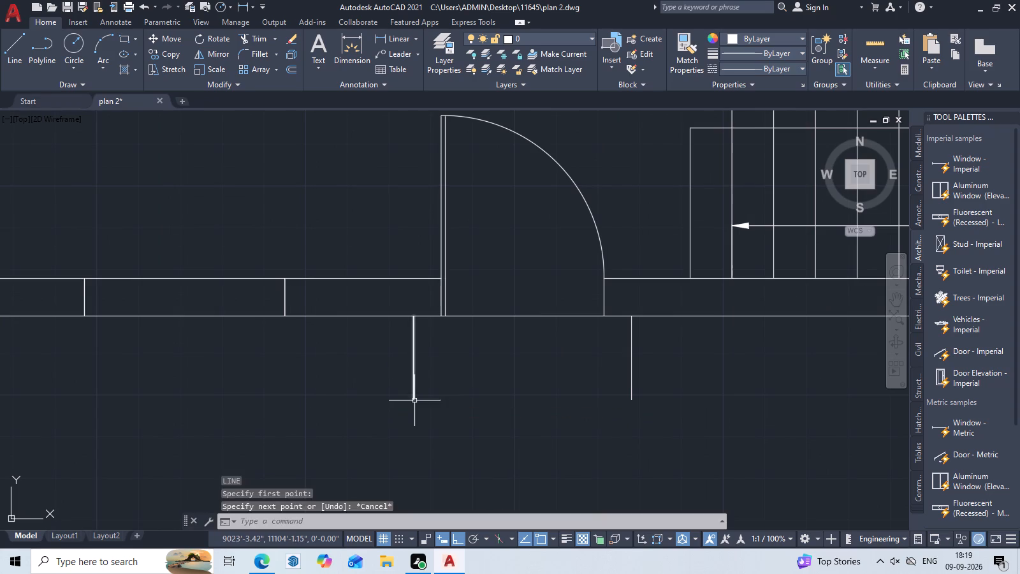
{"action": "scroll", "coordinate": [414, 401], "scroll_direction": "up", "scroll_amount": 2}
{"action": "key", "text": "space"}
{"action": "key", "text": "space"}
{"action": "left_click", "coordinate": [416, 401]}
{"action": "scroll", "coordinate": [588, 404], "scroll_direction": "down", "scroll_amount": 2}
{"action": "middle_click_drag", "start_coordinate": [602, 411], "coordinate": [487, 409]}
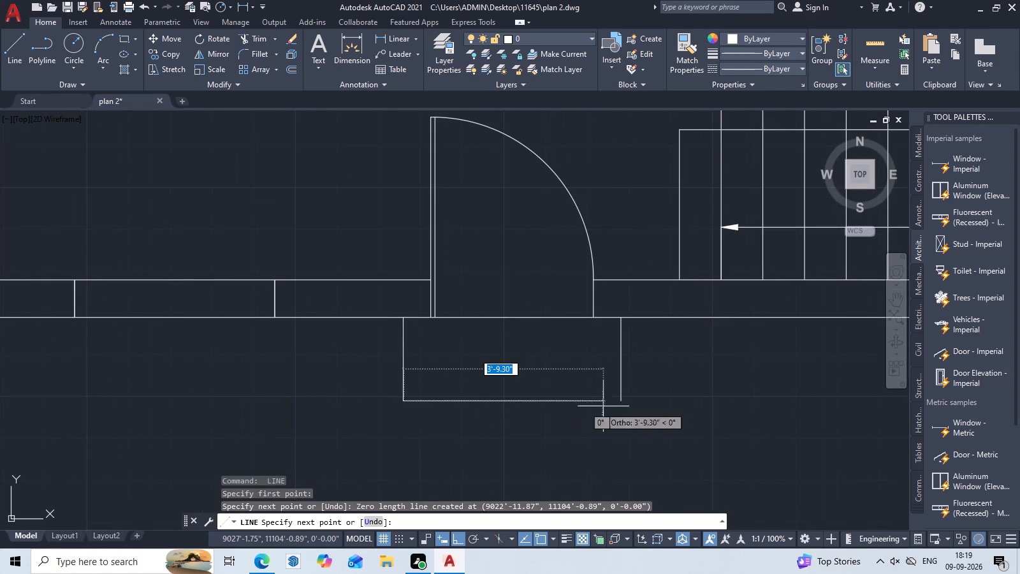
{"action": "left_click", "coordinate": [623, 404]}
{"action": "key", "text": "Escape"}
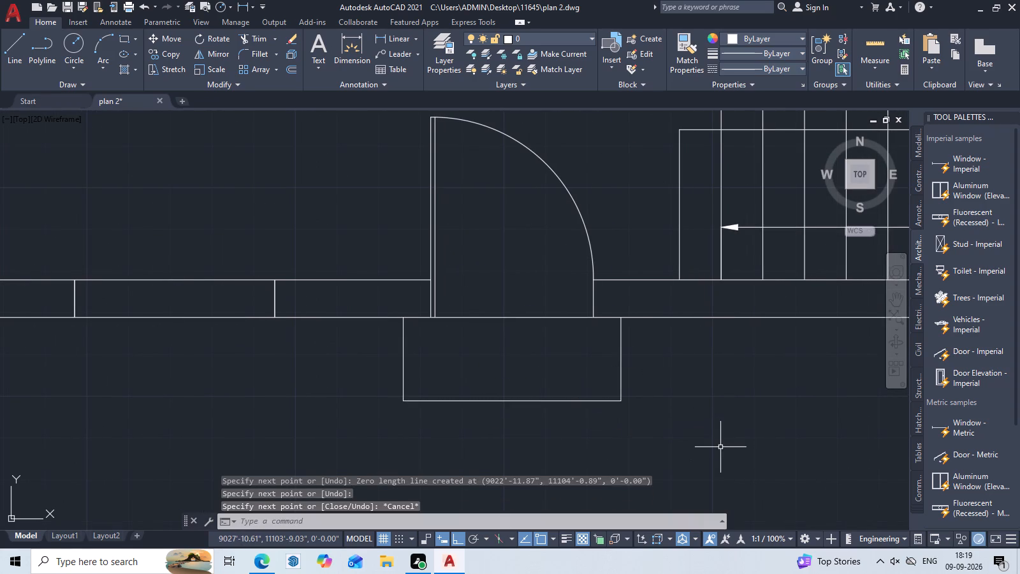
Offset the horizontal front line of the entrance step 10" north toward the wall.
{"action": "type", "text": "O 10"}
{"action": "key", "text": "space"}
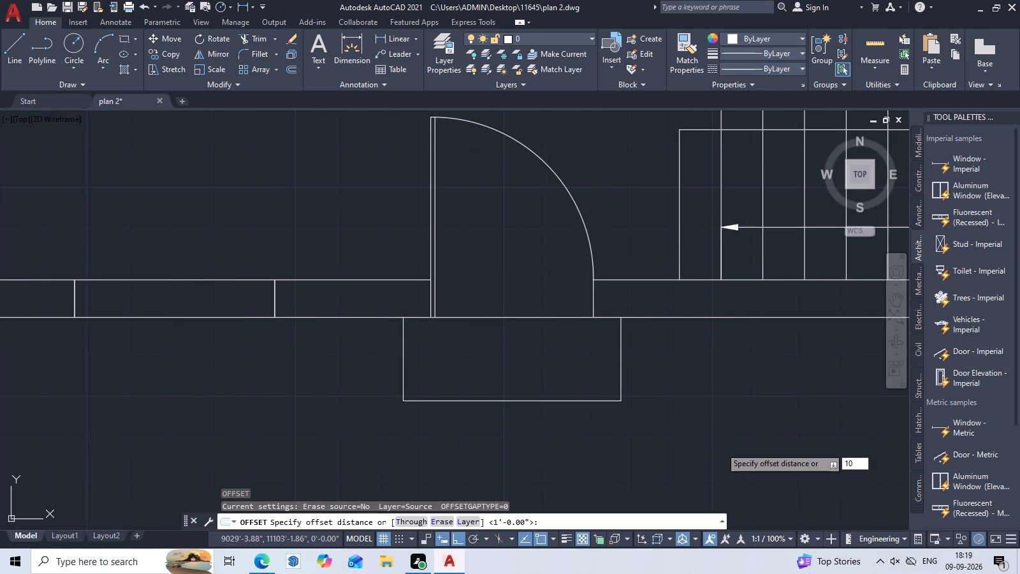
{"action": "double_click", "coordinate": [556, 399]}
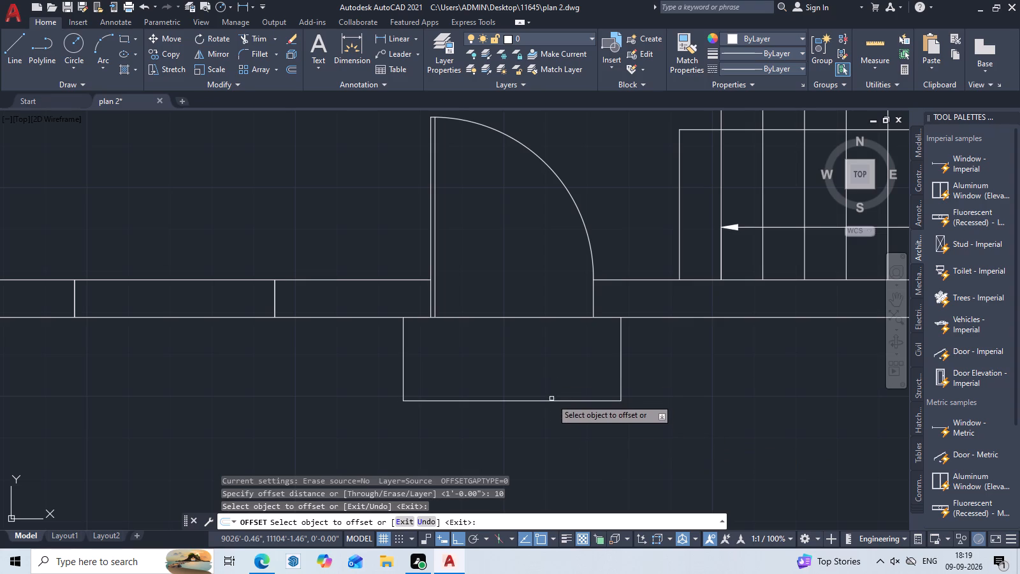
{"action": "left_click", "coordinate": [551, 400]}
{"action": "double_click", "coordinate": [548, 344]}
{"action": "scroll", "coordinate": [573, 355], "scroll_direction": "down", "scroll_amount": 3}
{"action": "middle_click_drag", "start_coordinate": [609, 372], "coordinate": [637, 447]}
{"action": "key", "text": "Escape"}
{"action": "scroll", "coordinate": [654, 453], "scroll_direction": "down", "scroll_amount": 1}
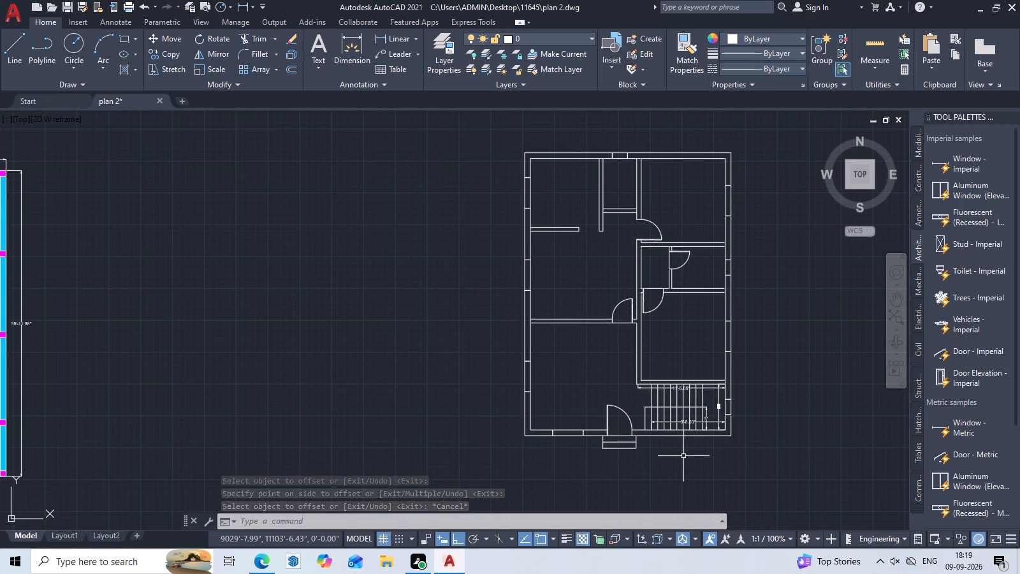
{"action": "key", "text": "Escape"}
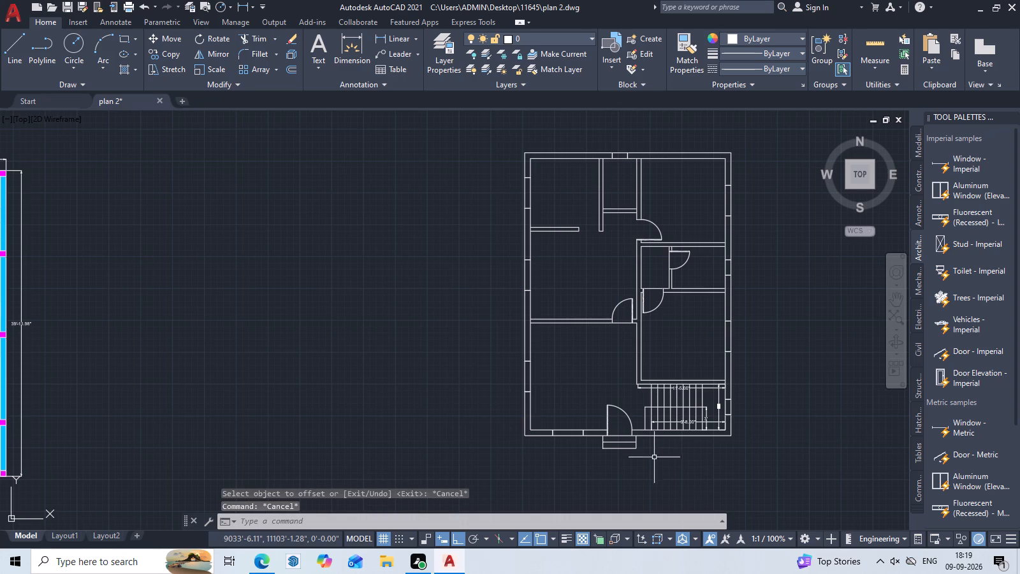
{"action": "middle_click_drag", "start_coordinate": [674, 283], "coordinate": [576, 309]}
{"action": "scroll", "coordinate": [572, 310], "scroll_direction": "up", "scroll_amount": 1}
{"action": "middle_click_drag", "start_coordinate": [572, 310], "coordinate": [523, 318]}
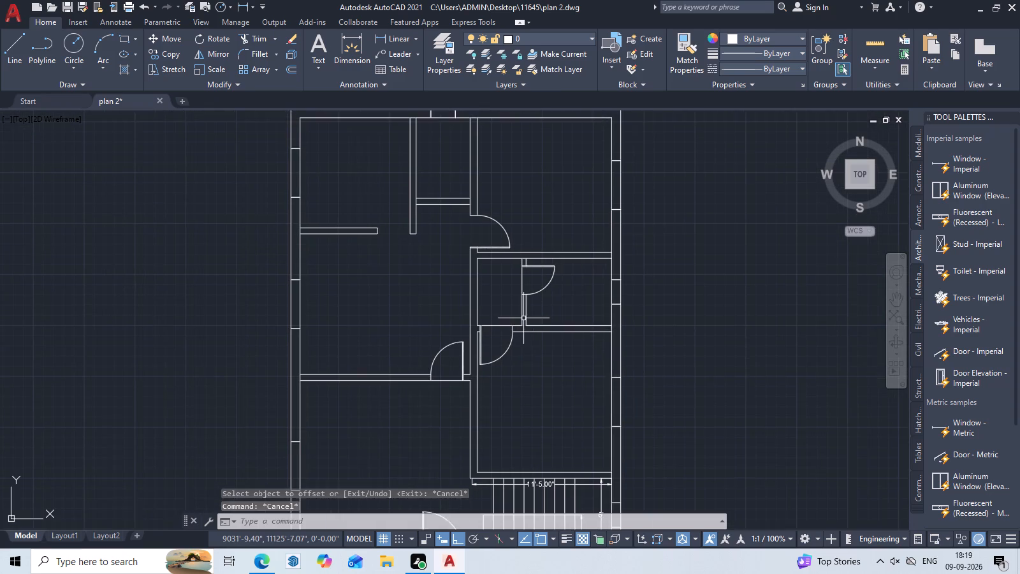
Offset the northwest room's west wall interior line, just south of the window, 2' east into the room.
{"action": "scroll", "coordinate": [523, 318], "scroll_direction": "down", "scroll_amount": 1}
{"action": "middle_click_drag", "start_coordinate": [510, 321], "coordinate": [477, 327]}
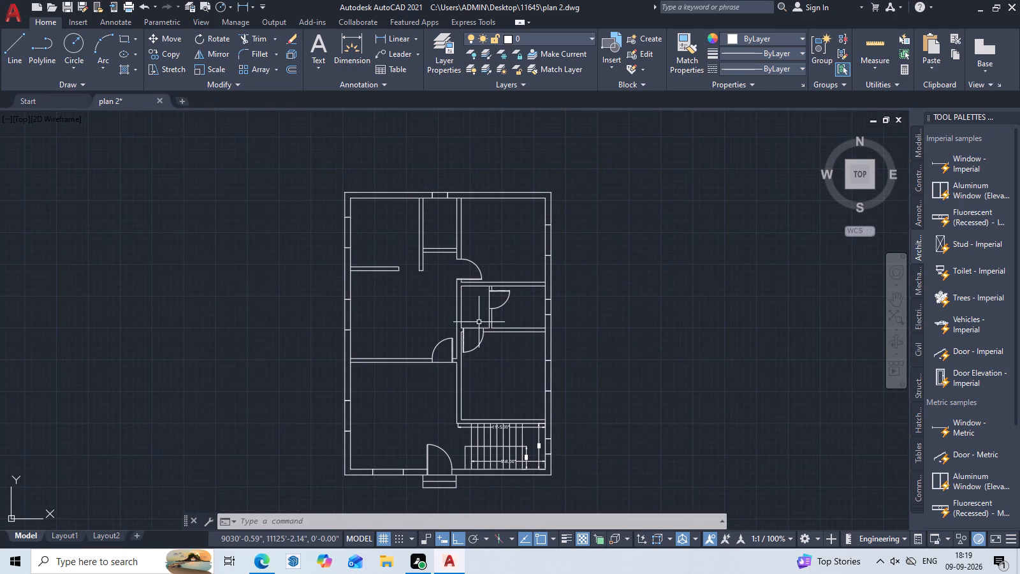
{"action": "middle_click_drag", "start_coordinate": [509, 306], "coordinate": [368, 293]}
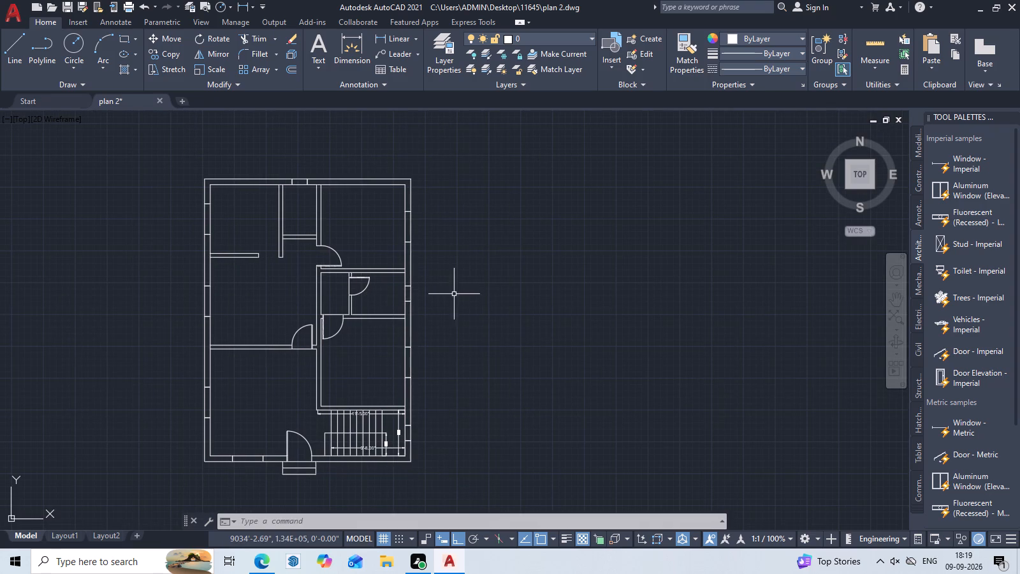
{"action": "key", "text": "Escape"}
{"action": "scroll", "coordinate": [272, 307], "scroll_direction": "up", "scroll_amount": 1}
{"action": "middle_click_drag", "start_coordinate": [272, 307], "coordinate": [365, 338]}
{"action": "middle_click_drag", "start_coordinate": [363, 312], "coordinate": [397, 399]}
{"action": "scroll", "coordinate": [368, 318], "scroll_direction": "up", "scroll_amount": 1}
{"action": "middle_click_drag", "start_coordinate": [374, 325], "coordinate": [476, 362]}
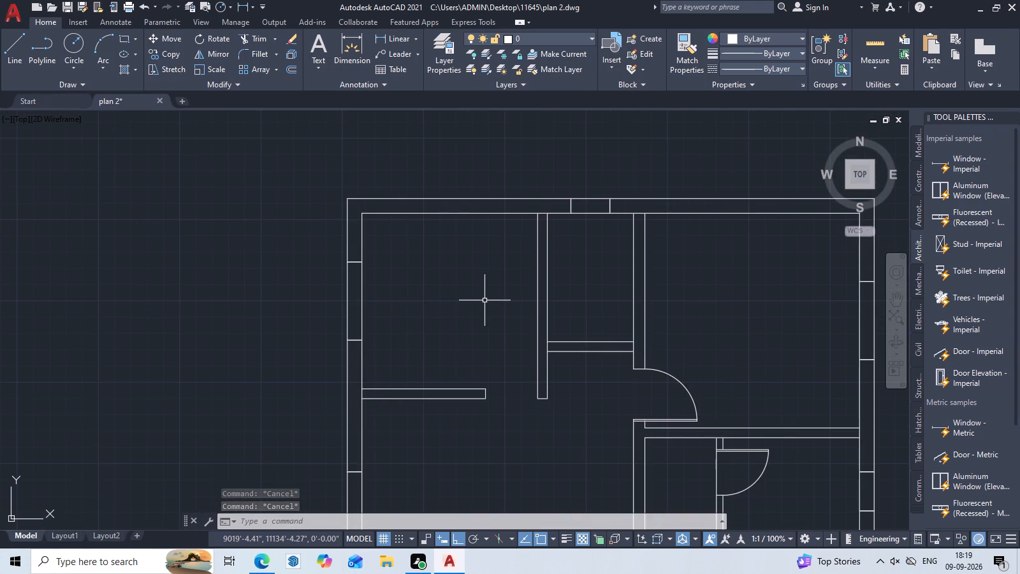
{"action": "type", "text": "O 2'"}
{"action": "key", "text": "space"}
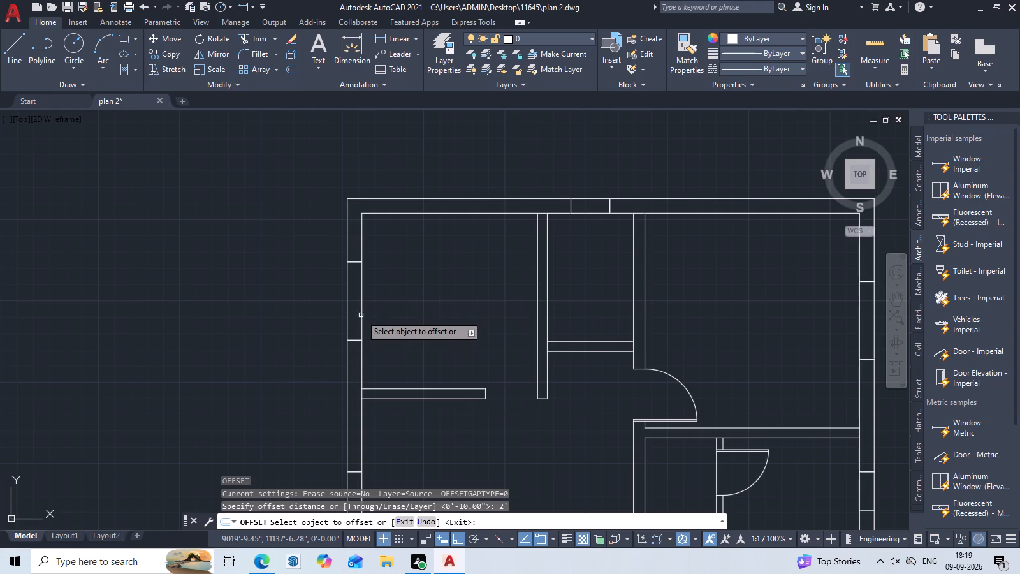
{"action": "left_click", "coordinate": [361, 367]}
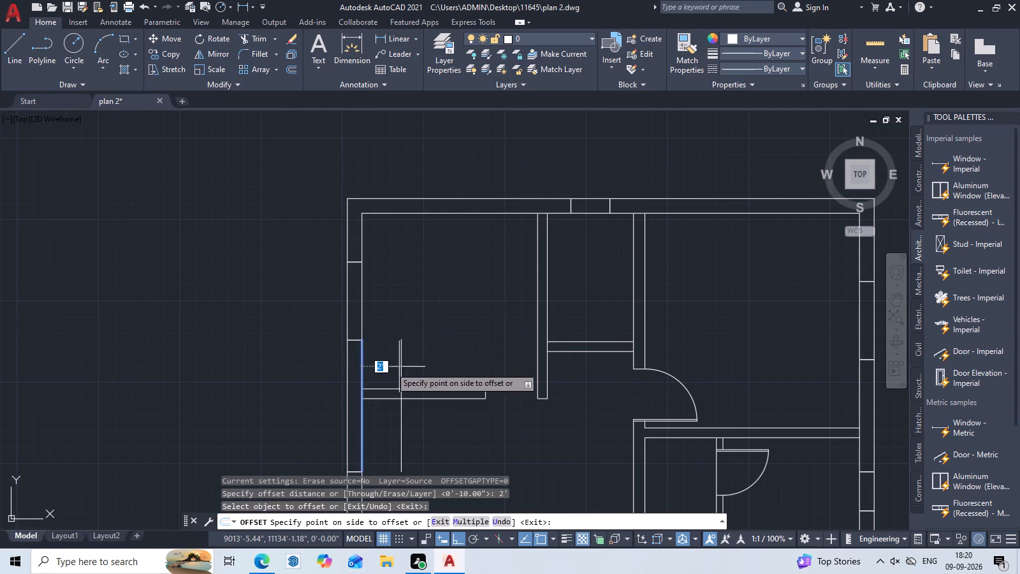
{"action": "left_click", "coordinate": [441, 369]}
{"action": "key", "text": "Escape"}
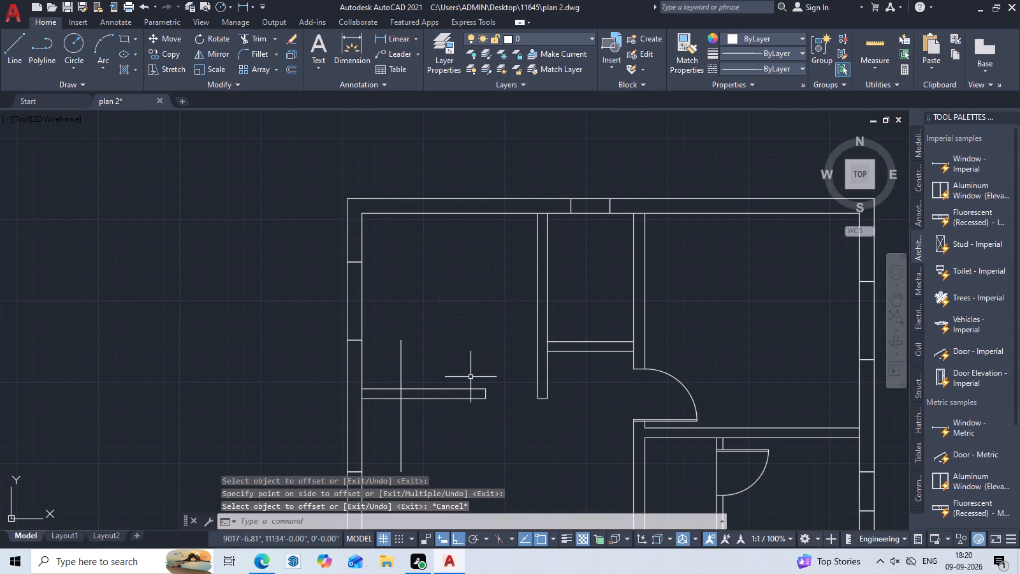
Offset the northwest room's north wall interior line 2' south into the room.
{"action": "key", "text": "space"}
{"action": "key", "text": "space"}
{"action": "left_click", "coordinate": [464, 214]}
{"action": "left_click", "coordinate": [468, 286]}
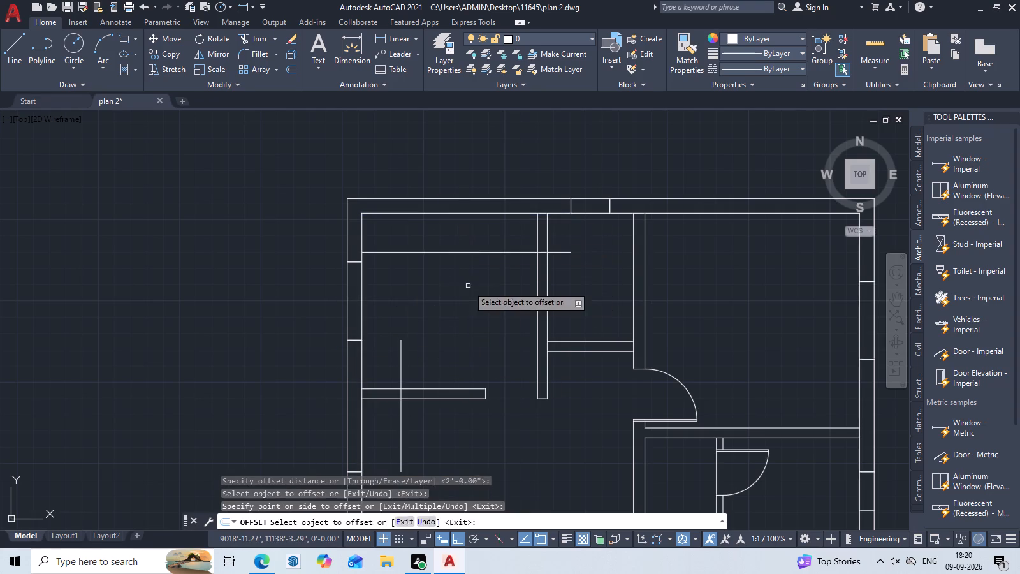
{"action": "key", "text": "Escape"}
{"action": "key", "text": "r"}
{"action": "key", "text": "Escape"}
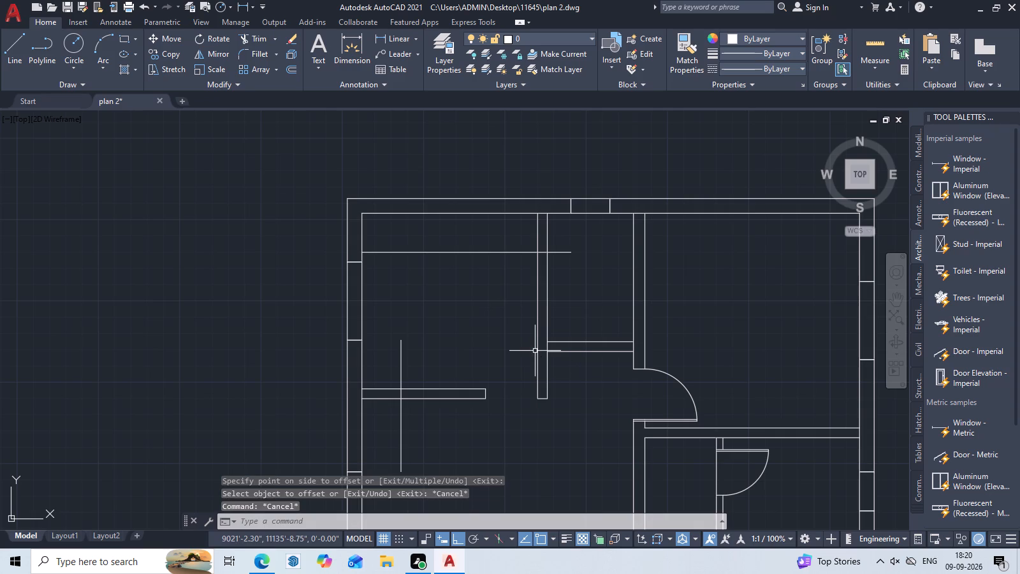
Trim the vertical 2' offset line where it crosses and runs south of the northwest room's horizontal partition.
{"action": "type", "text": "TR"}
{"action": "key", "text": "space"}
{"action": "scroll", "coordinate": [418, 397], "scroll_direction": "up", "scroll_amount": 3}
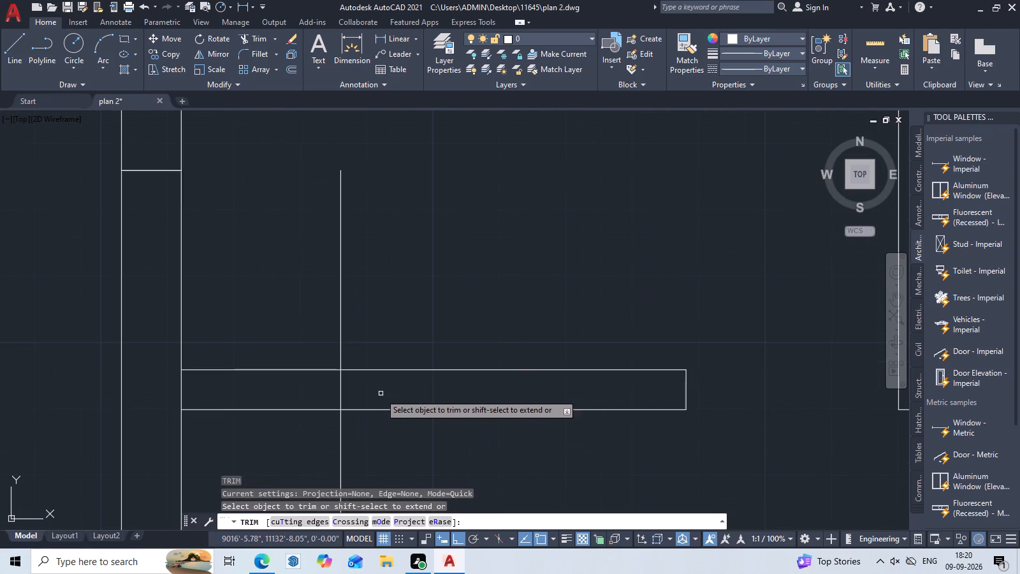
{"action": "left_click", "coordinate": [342, 394]}
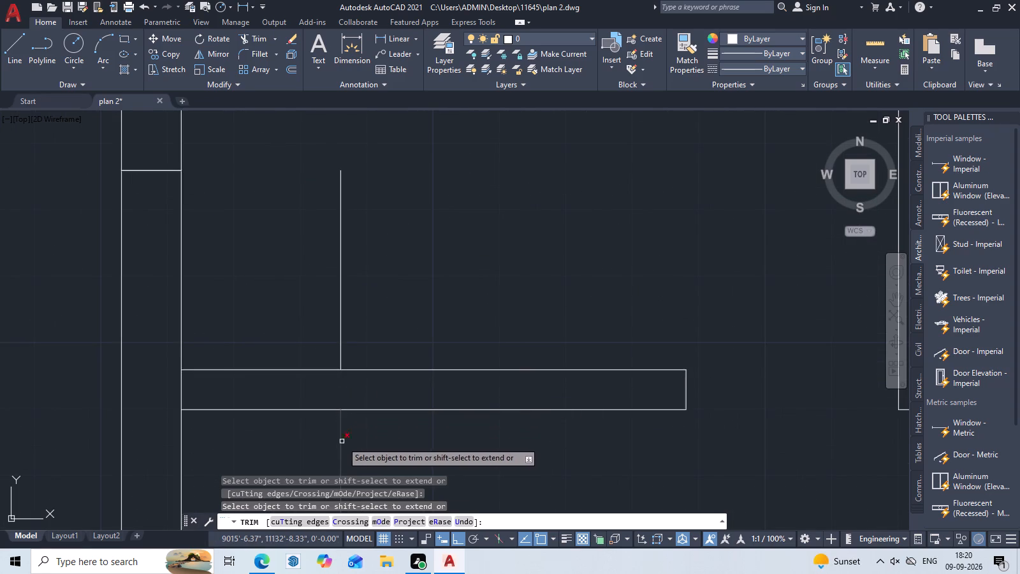
{"action": "left_click", "coordinate": [341, 443]}
{"action": "scroll", "coordinate": [341, 443], "scroll_direction": "down", "scroll_amount": 4}
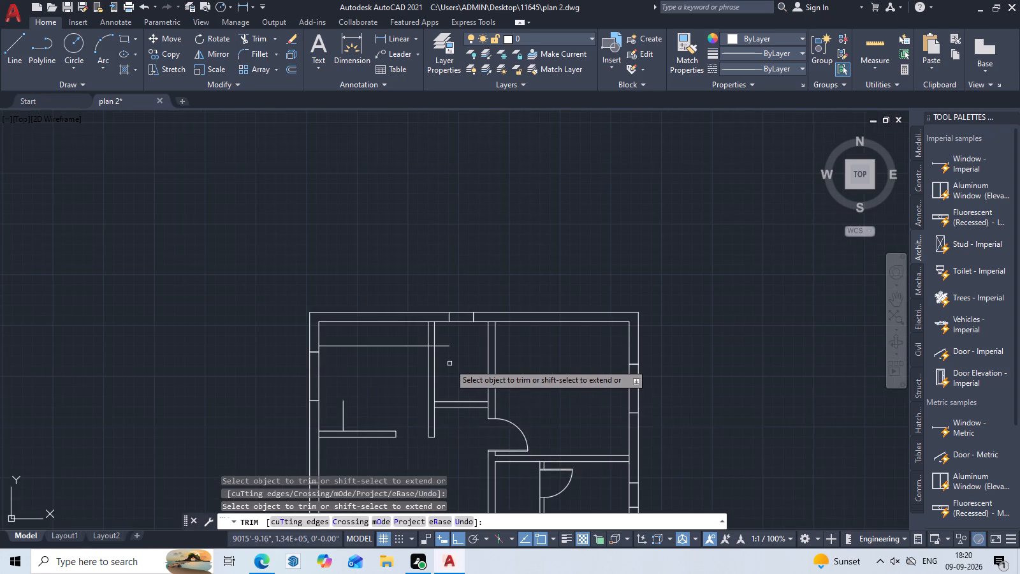
Trim the horizontal 2' offset line at the northwest room's east partition and delete the leftover piece beyond it.
{"action": "scroll", "coordinate": [444, 347], "scroll_direction": "up", "scroll_amount": 3}
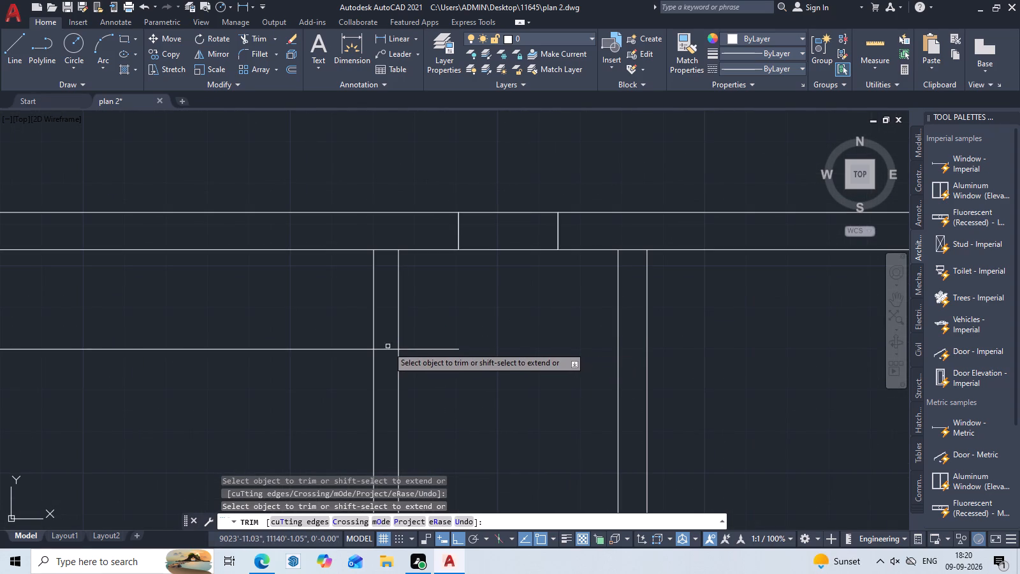
{"action": "right_click", "coordinate": [388, 351]}
{"action": "left_click", "coordinate": [388, 351]}
{"action": "left_click", "coordinate": [388, 346]}
{"action": "left_click", "coordinate": [387, 346]}
{"action": "right_click", "coordinate": [387, 346]}
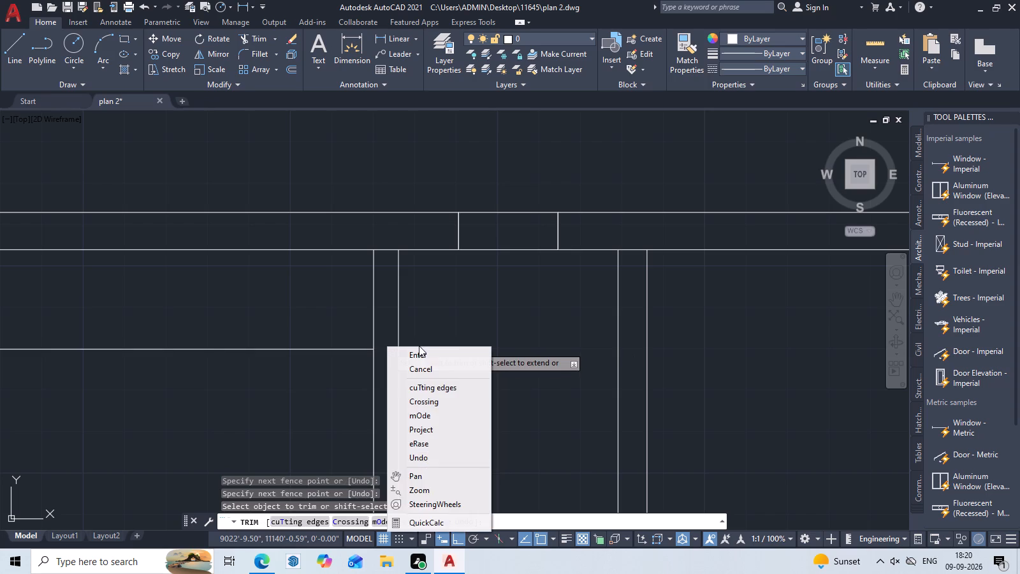
{"action": "left_click", "coordinate": [437, 348]}
{"action": "left_click", "coordinate": [437, 350]}
{"action": "right_click", "coordinate": [437, 350]}
{"action": "left_click", "coordinate": [437, 350]}
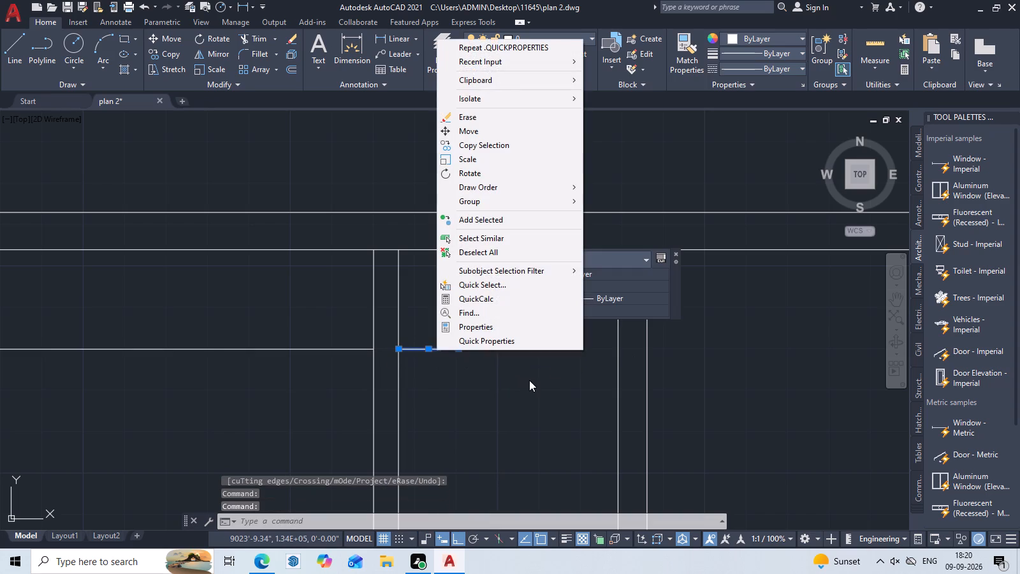
{"action": "key", "text": "Delete"}
{"action": "key", "text": "Escape"}
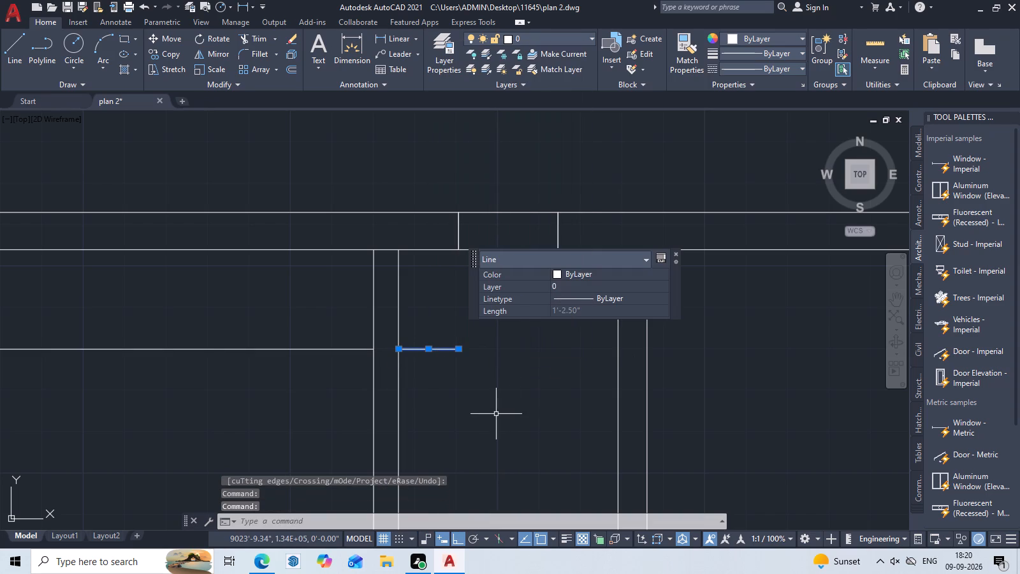
{"action": "key", "text": "Delete"}
Extend the vertical offset line north past the horizontal offset line to the north wall's interior face.
{"action": "scroll", "coordinate": [434, 402], "scroll_direction": "down", "scroll_amount": 3}
{"action": "middle_click_drag", "start_coordinate": [477, 416], "coordinate": [517, 415]}
{"action": "scroll", "coordinate": [379, 438], "scroll_direction": "up", "scroll_amount": 1}
{"action": "middle_click_drag", "start_coordinate": [435, 451], "coordinate": [469, 449]}
{"action": "key", "text": "Escape"}
{"action": "type", "text": "EX"}
{"action": "key", "text": "space"}
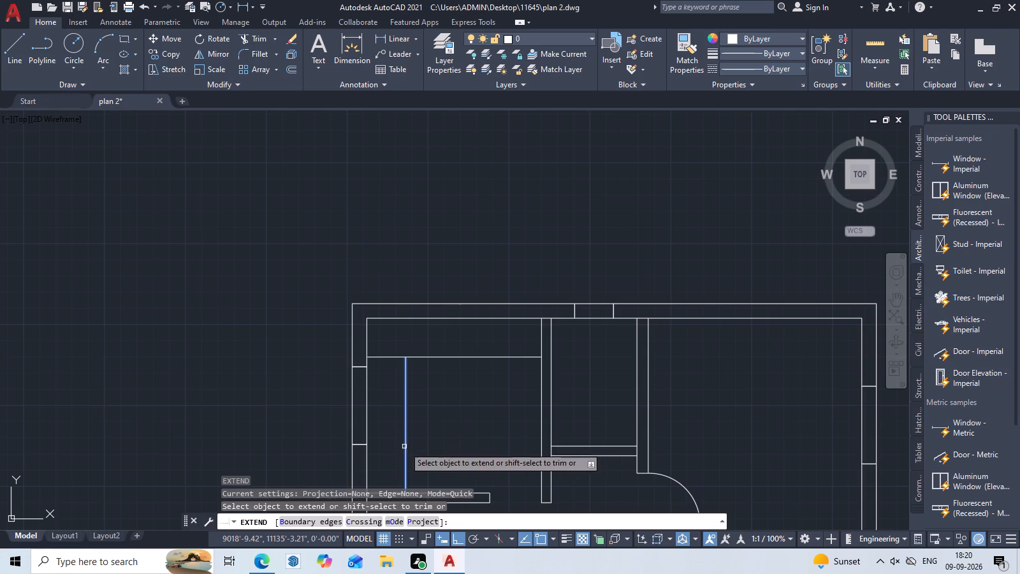
{"action": "left_click", "coordinate": [406, 454]}
{"action": "left_click", "coordinate": [404, 371]}
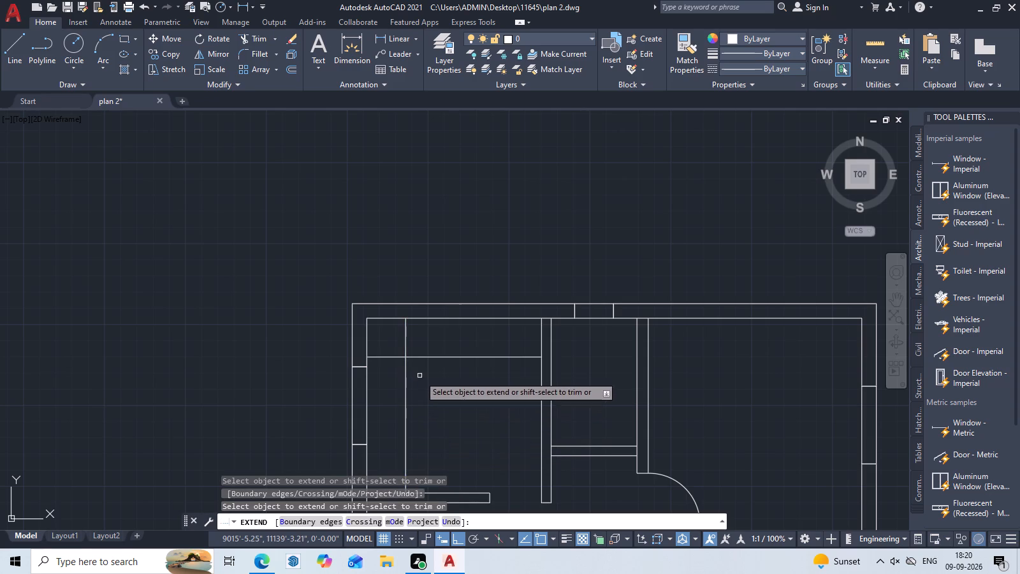
Trim both offset lines beyond their intersection to leave a clean L-shaped corner in the northwest room.
{"action": "key", "text": "Escape"}
{"action": "type", "text": "TR"}
{"action": "key", "text": "space"}
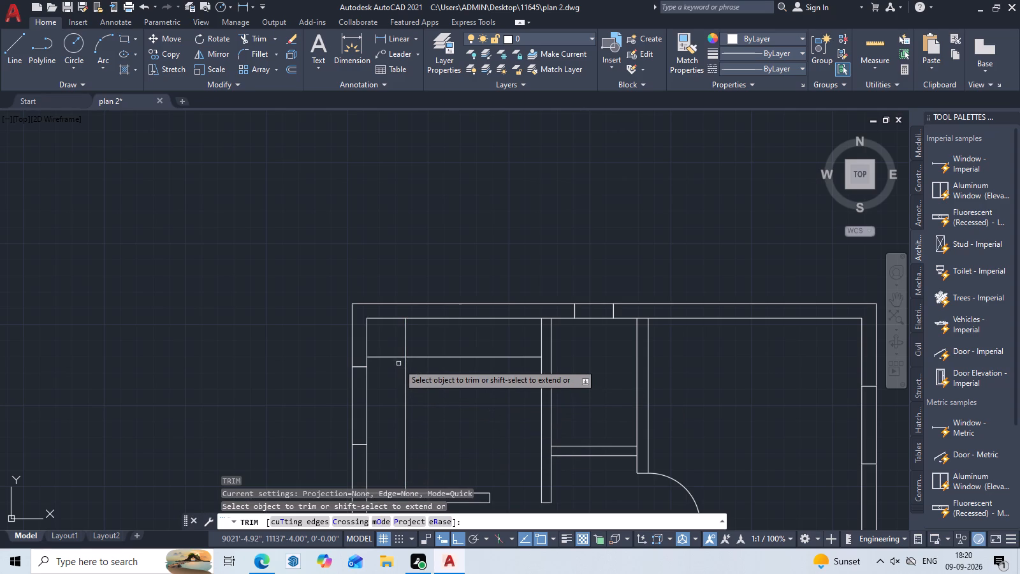
{"action": "double_click", "coordinate": [397, 356]}
{"action": "double_click", "coordinate": [405, 343]}
{"action": "scroll", "coordinate": [435, 352], "scroll_direction": "down", "scroll_amount": 2}
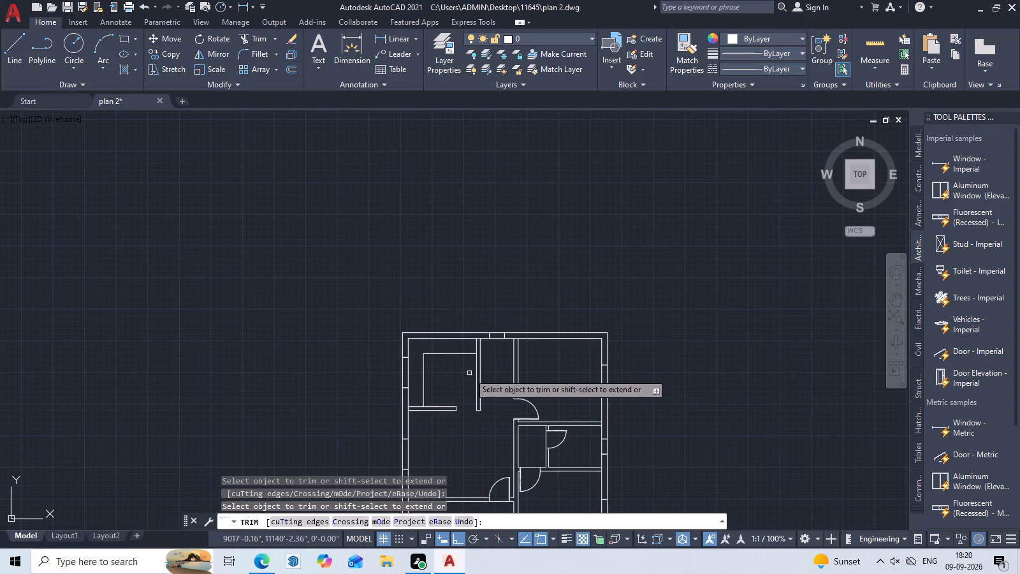
{"action": "middle_click_drag", "start_coordinate": [474, 382], "coordinate": [474, 369]}
{"action": "key", "text": "Escape"}
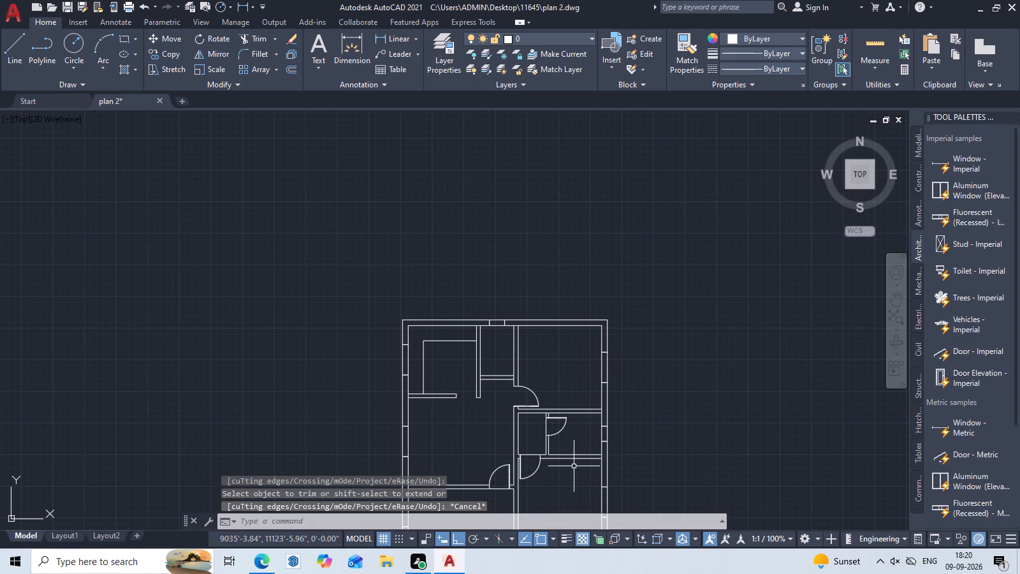
Quick-measure the wall lines and distances around the partition corner north of the staircase.
{"action": "middle_click_drag", "start_coordinate": [574, 466], "coordinate": [541, 460]}
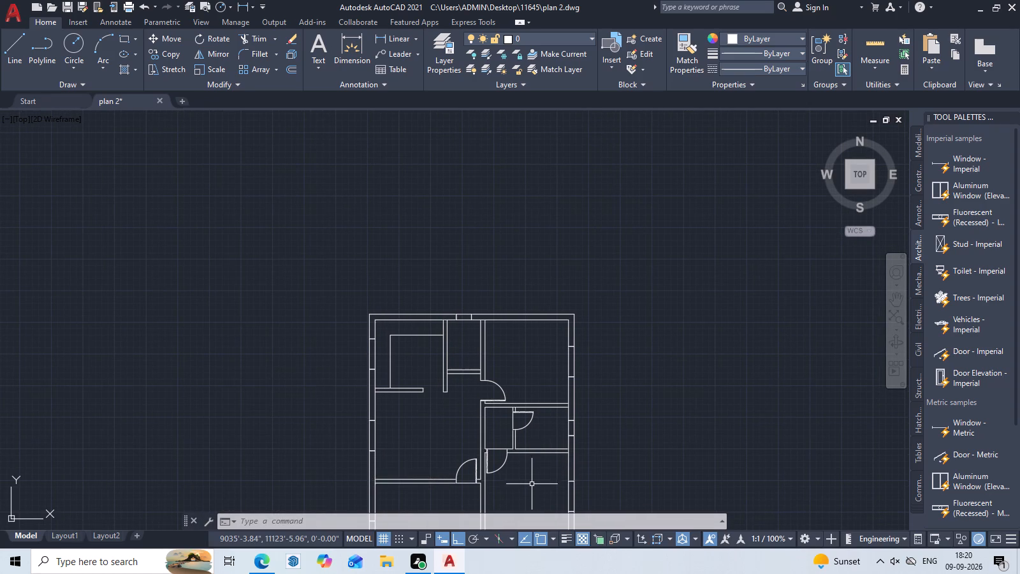
{"action": "left_click", "coordinate": [870, 45]}
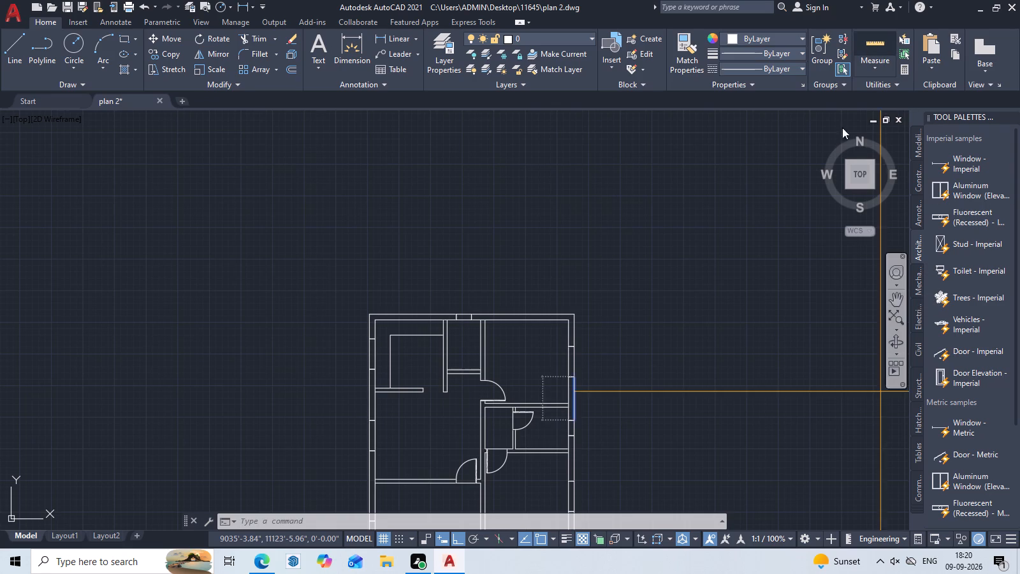
{"action": "middle_click_drag", "start_coordinate": [596, 447], "coordinate": [605, 214]}
{"action": "scroll", "coordinate": [467, 276], "scroll_direction": "up", "scroll_amount": 2}
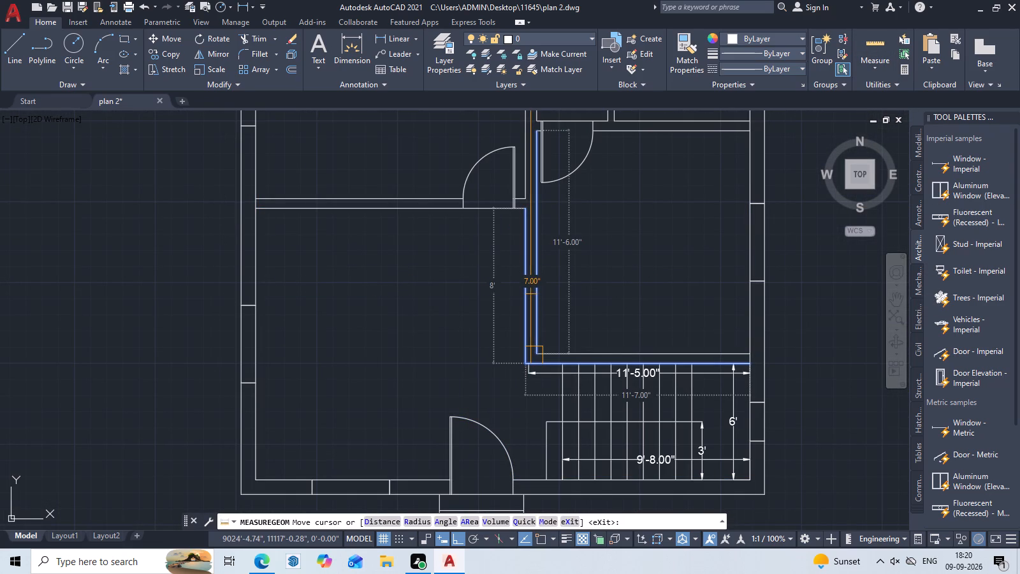
{"action": "key", "text": "Escape"}
{"action": "middle_click_drag", "start_coordinate": [509, 310], "coordinate": [482, 311]}
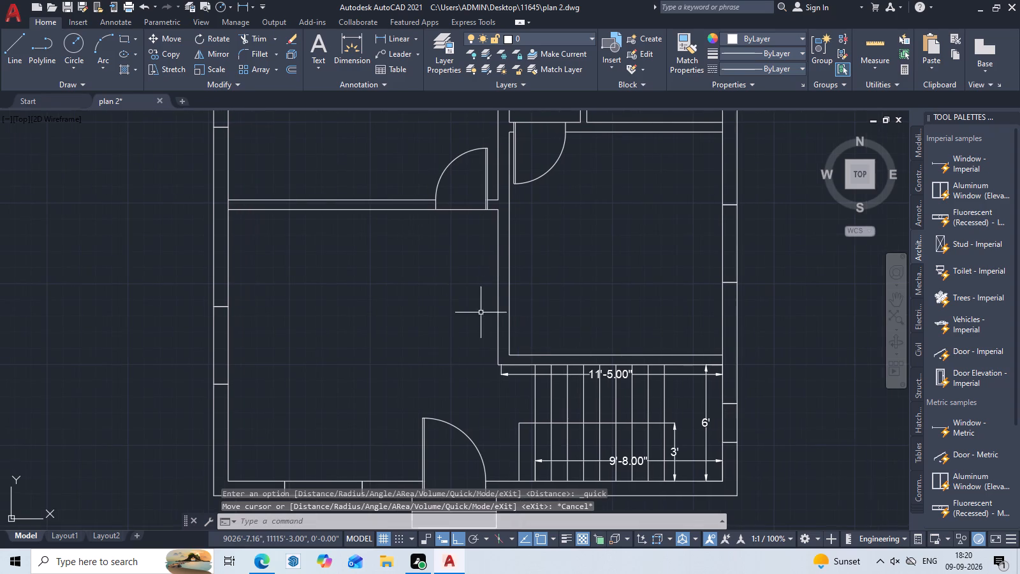
Add a vertical linear dimension along the partition's west face, from the corner above the stairs north to the southwest room's northeast corner.
{"action": "type", "text": "DLI"}
{"action": "key", "text": "space"}
{"action": "scroll", "coordinate": [493, 368], "scroll_direction": "up", "scroll_amount": 3}
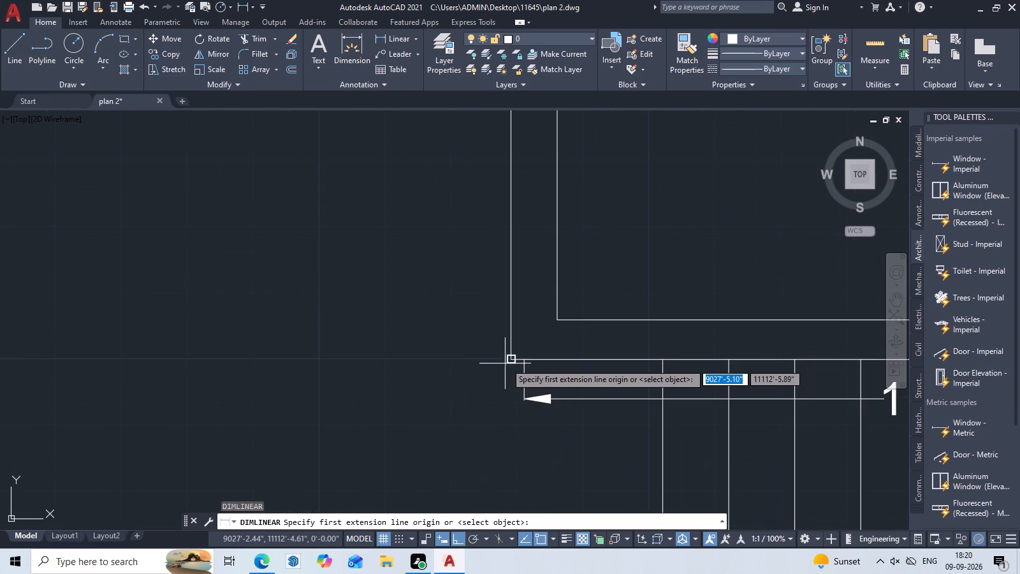
{"action": "left_click", "coordinate": [507, 360]}
{"action": "middle_click_drag", "start_coordinate": [508, 242], "coordinate": [484, 433]}
{"action": "scroll", "coordinate": [472, 238], "scroll_direction": "down", "scroll_amount": 3}
{"action": "middle_click_drag", "start_coordinate": [475, 243], "coordinate": [477, 335]}
{"action": "scroll", "coordinate": [488, 262], "scroll_direction": "up", "scroll_amount": 2}
{"action": "left_click", "coordinate": [462, 235]}
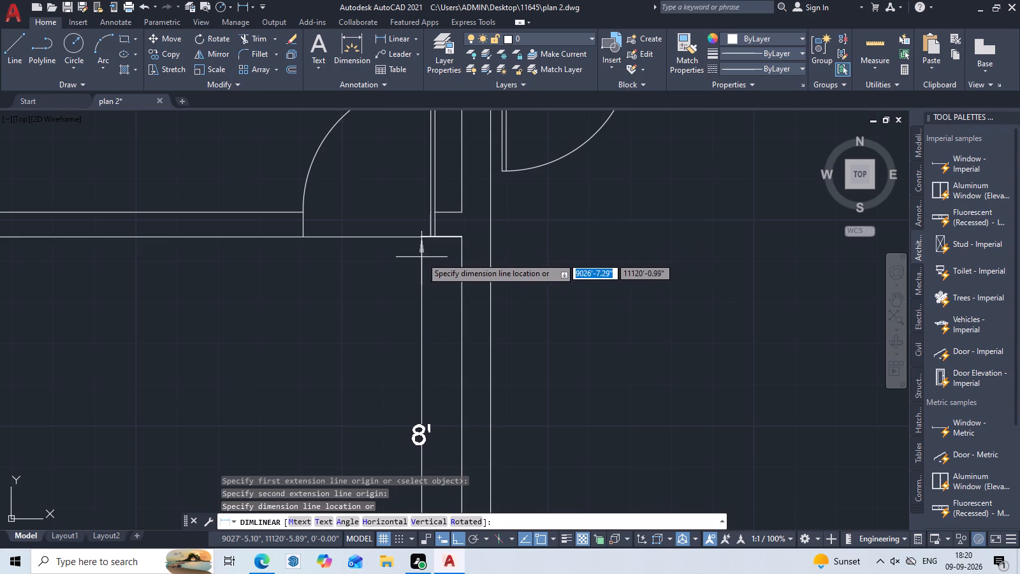
{"action": "left_click", "coordinate": [437, 267]}
{"action": "right_click", "coordinate": [437, 267]}
{"action": "scroll", "coordinate": [455, 285], "scroll_direction": "down", "scroll_amount": 2}
{"action": "left_click", "coordinate": [658, 295]}
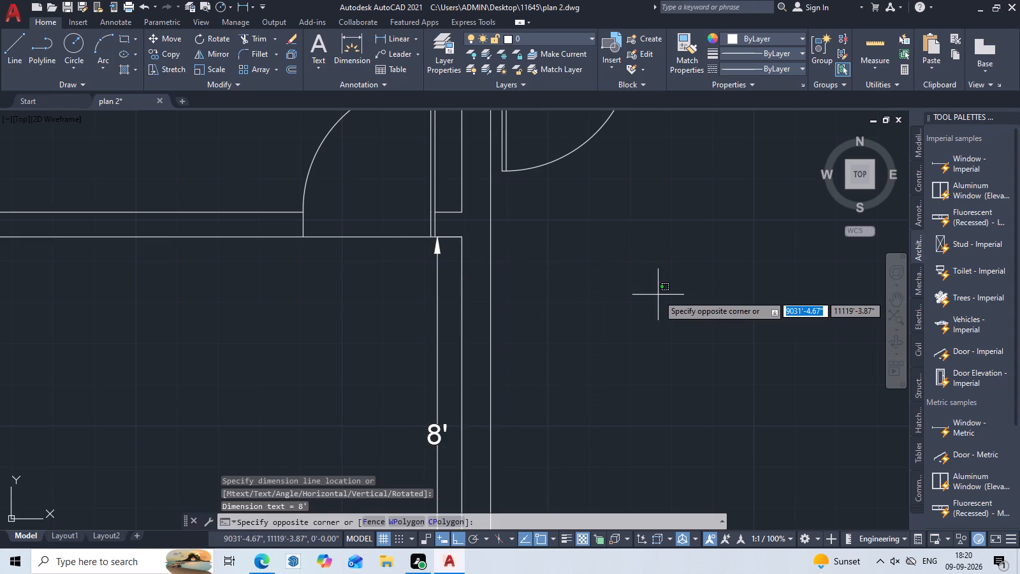
{"action": "scroll", "coordinate": [657, 295], "scroll_direction": "down", "scroll_amount": 3}
{"action": "middle_click_drag", "start_coordinate": [659, 307], "coordinate": [569, 371]}
{"action": "scroll", "coordinate": [552, 375], "scroll_direction": "up", "scroll_amount": 2}
{"action": "middle_click_drag", "start_coordinate": [552, 375], "coordinate": [563, 369]}
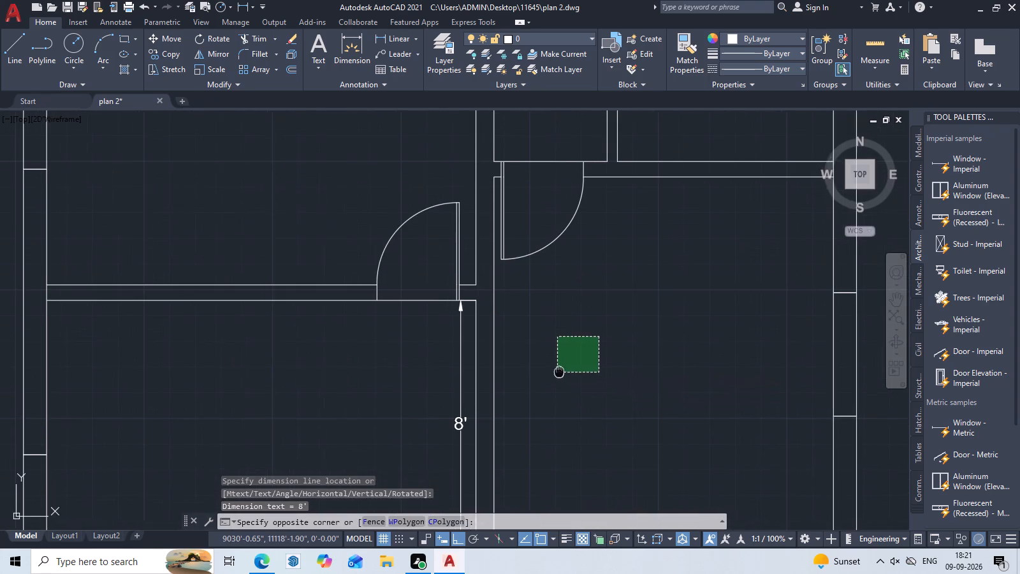
{"action": "middle_click_drag", "start_coordinate": [563, 369], "coordinate": [567, 368]}
{"action": "key", "text": "Escape"}
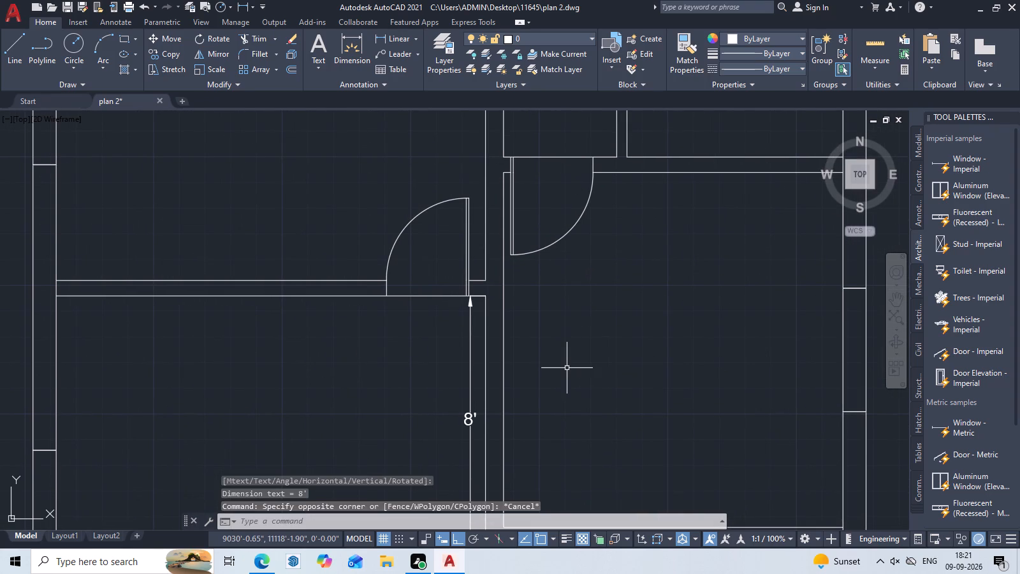
Draw a short horizontal line across the central vertical wall, level with the south jamb of the small east room's door.
{"action": "middle_click_drag", "start_coordinate": [517, 332], "coordinate": [461, 459]}
{"action": "middle_click_drag", "start_coordinate": [502, 248], "coordinate": [486, 368]}
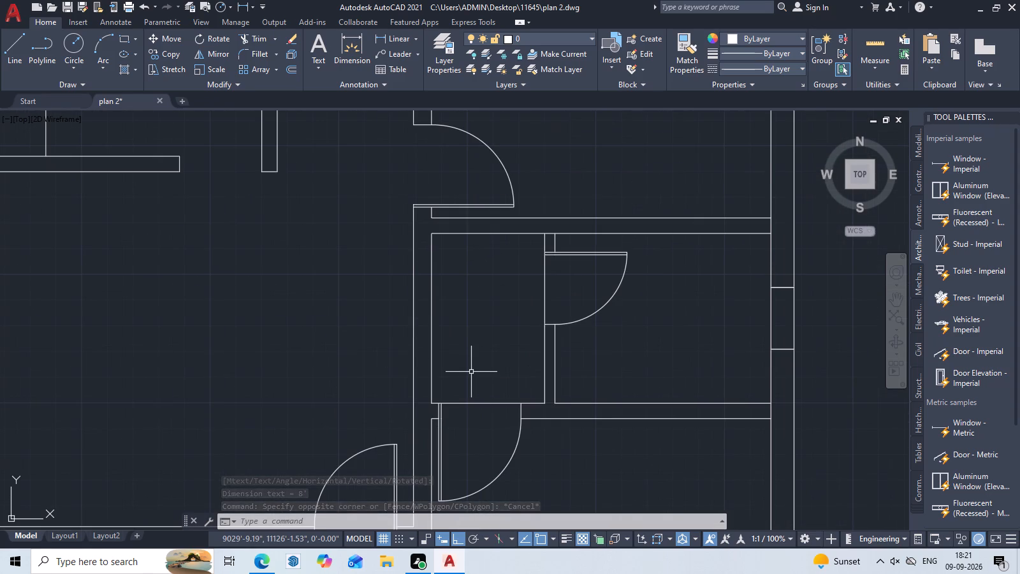
{"action": "middle_click_drag", "start_coordinate": [472, 373], "coordinate": [472, 408]}
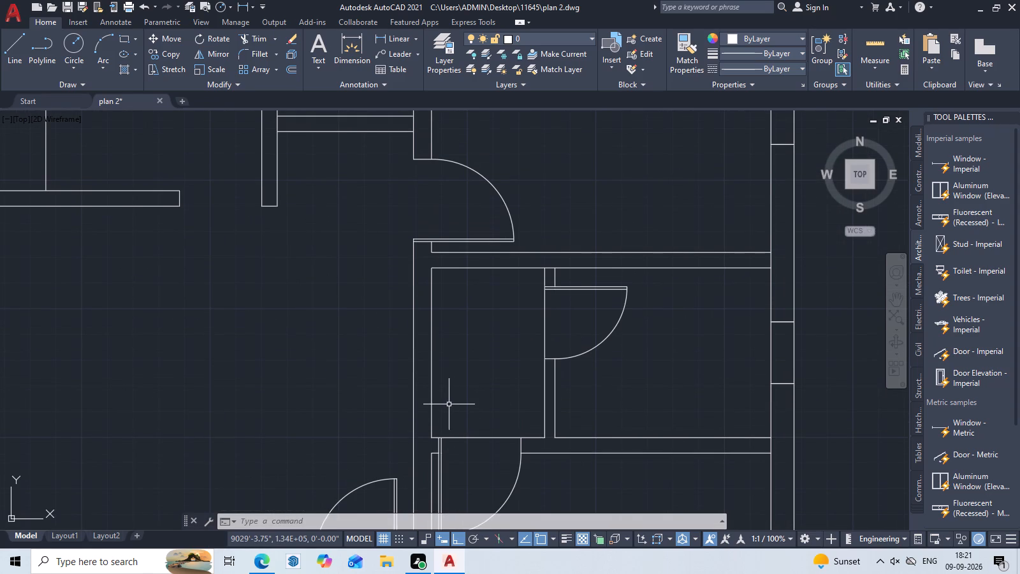
{"action": "scroll", "coordinate": [446, 404], "scroll_direction": "down", "scroll_amount": 1}
{"action": "middle_click_drag", "start_coordinate": [461, 410], "coordinate": [473, 380]}
{"action": "type", "text": "L"}
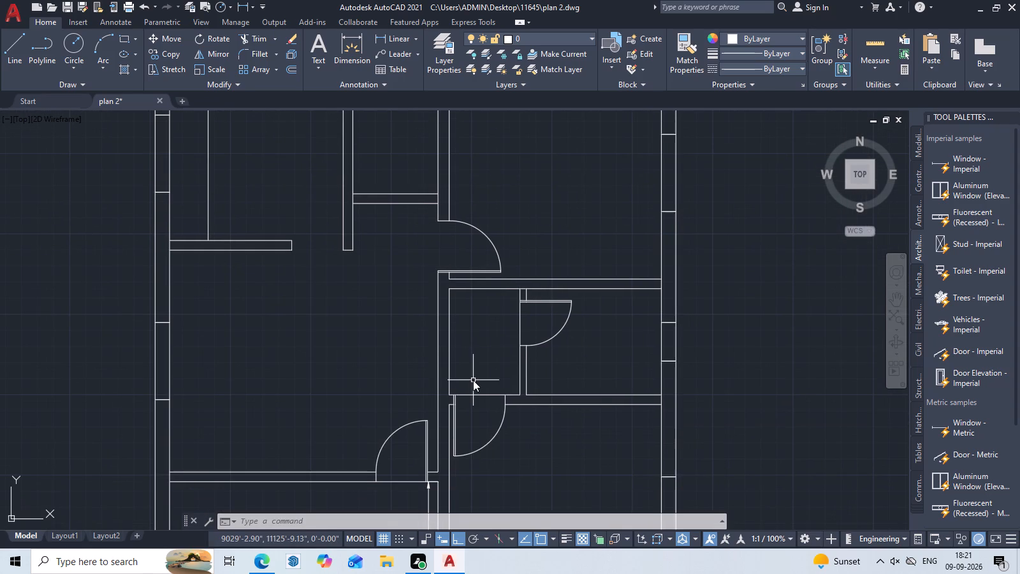
{"action": "key", "text": "space"}
{"action": "scroll", "coordinate": [462, 364], "scroll_direction": "up", "scroll_amount": 2}
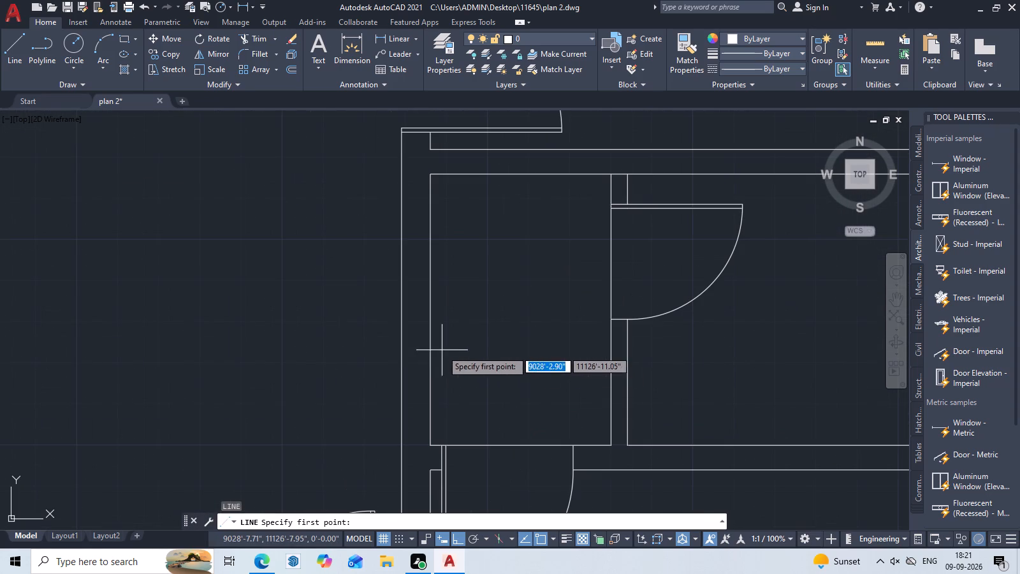
{"action": "left_click", "coordinate": [400, 320]}
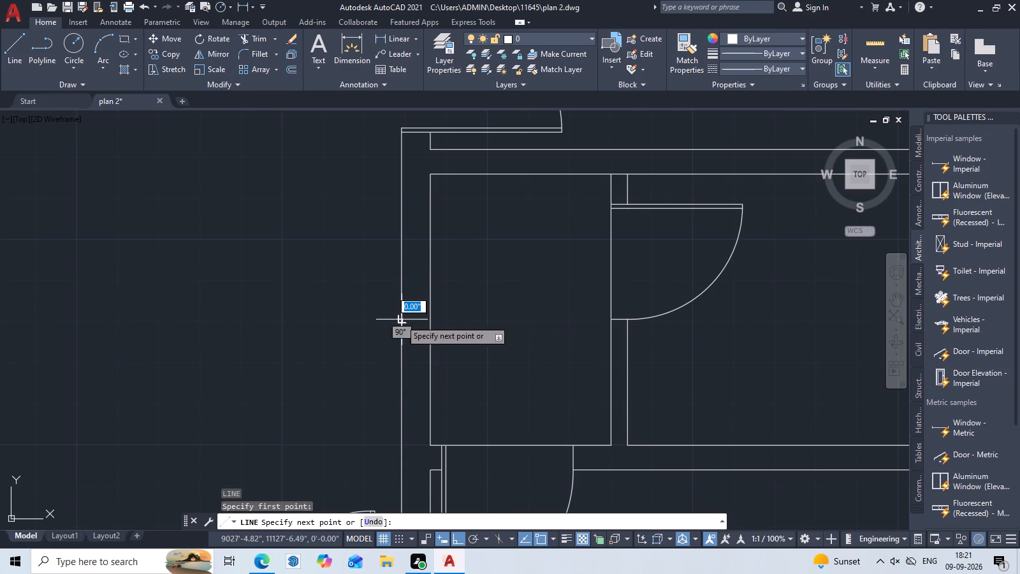
{"action": "double_click", "coordinate": [433, 316]}
{"action": "key", "text": "Escape"}
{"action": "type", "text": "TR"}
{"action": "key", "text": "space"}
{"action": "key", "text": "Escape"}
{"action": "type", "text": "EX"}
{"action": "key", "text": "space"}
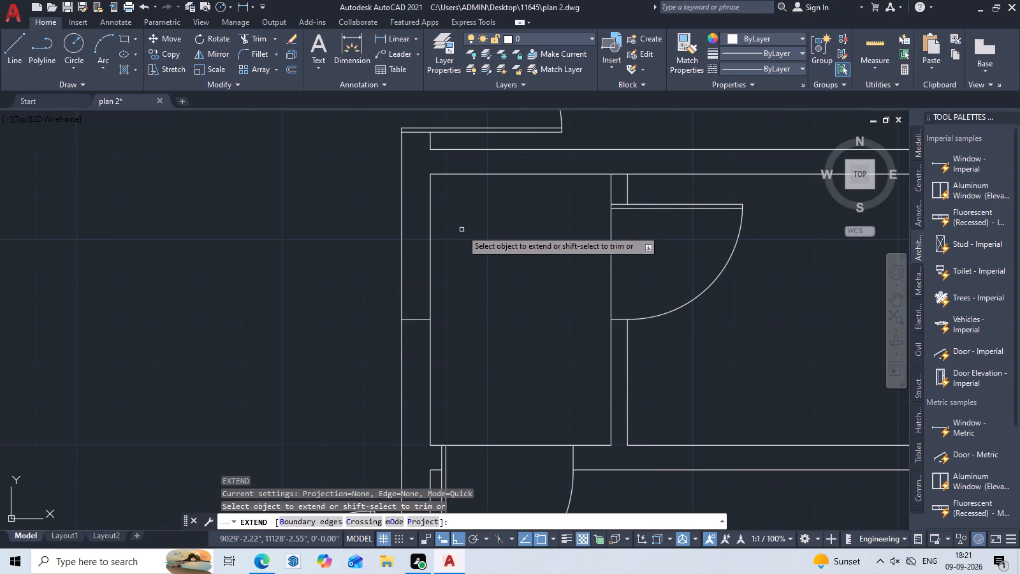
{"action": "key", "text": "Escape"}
Draw a second short horizontal line across the central vertical wall, just south of the small lobby's northwest corner.
{"action": "type", "text": "L"}
{"action": "key", "text": "space"}
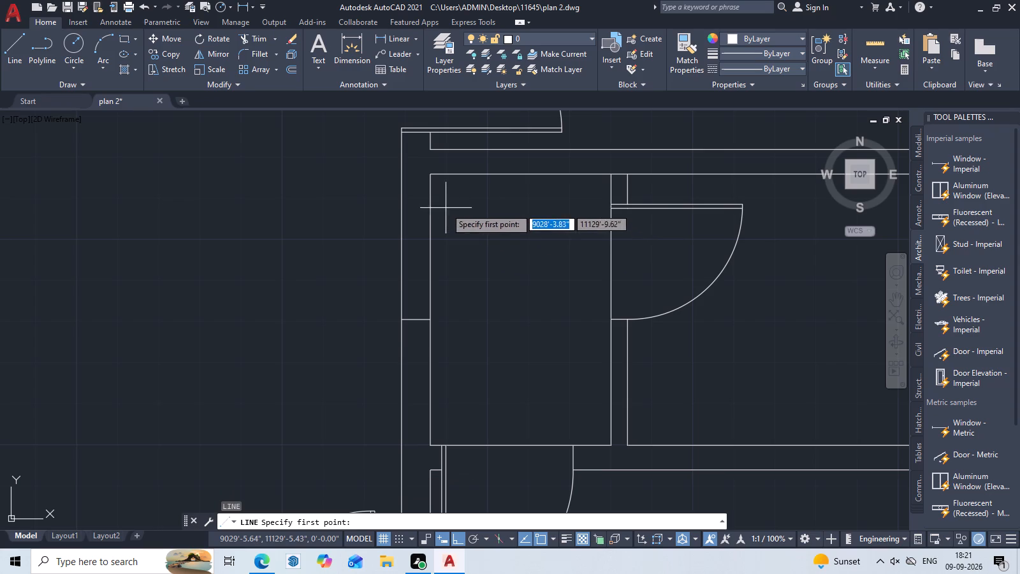
{"action": "left_click", "coordinate": [435, 198]}
{"action": "double_click", "coordinate": [398, 199]}
{"action": "key", "text": "Escape"}
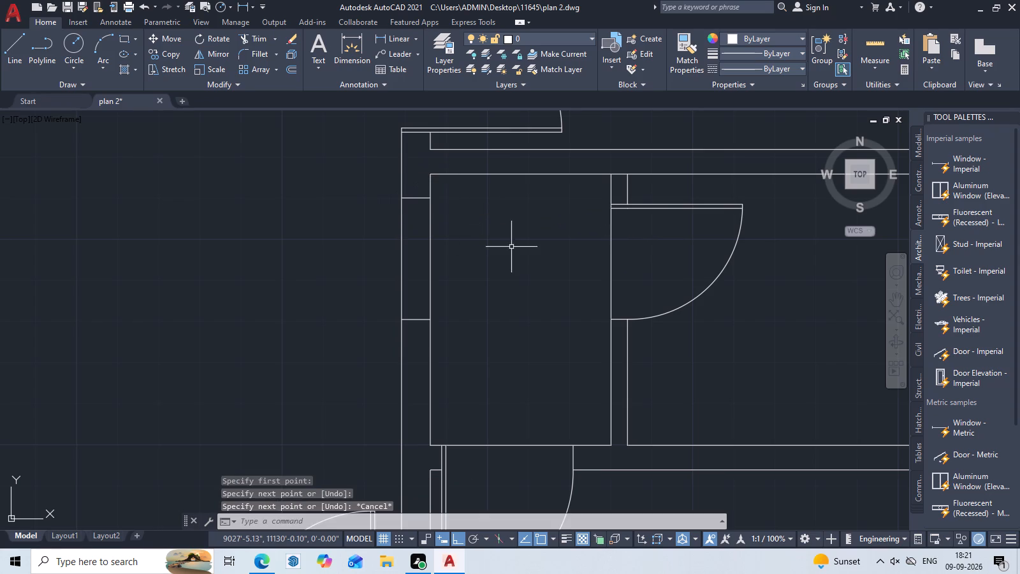
Move the southern jamb line in the central wall a short distance straight south to widen the planned opening.
{"action": "scroll", "coordinate": [518, 256], "scroll_direction": "down", "scroll_amount": 1}
{"action": "middle_click_drag", "start_coordinate": [516, 271], "coordinate": [514, 255]}
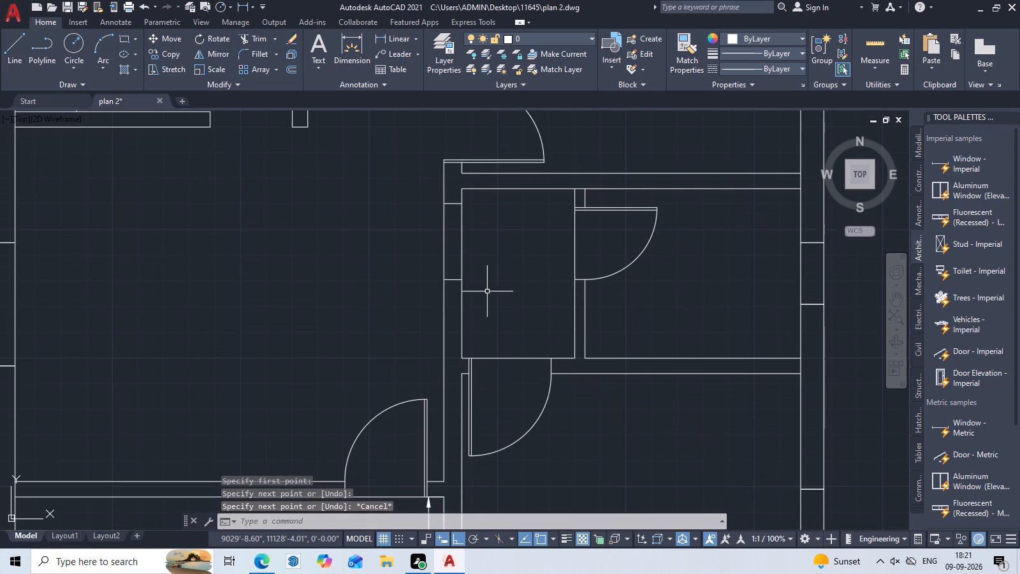
{"action": "scroll", "coordinate": [449, 277], "scroll_direction": "up", "scroll_amount": 1}
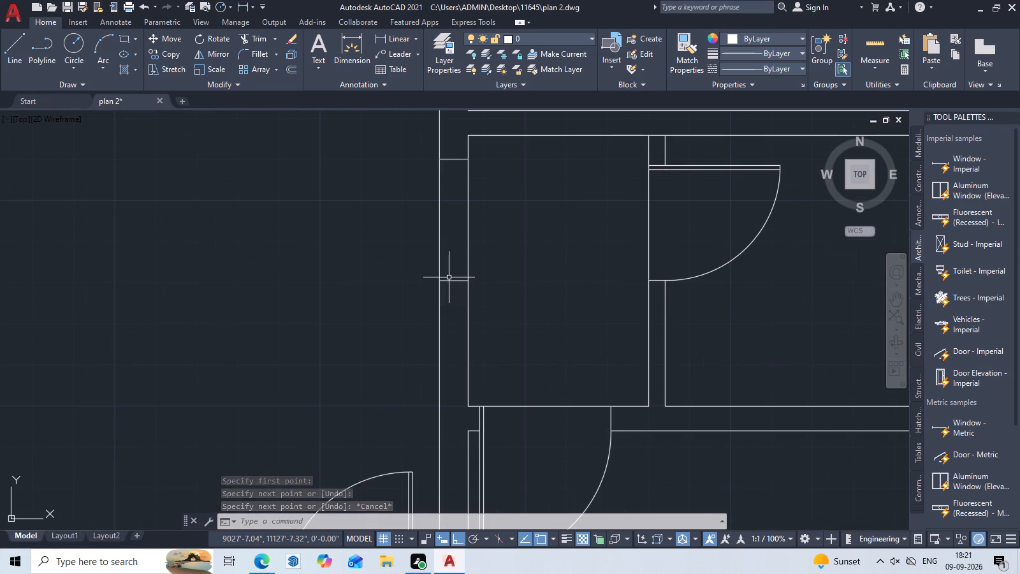
{"action": "left_click", "coordinate": [460, 281]}
{"action": "type", "text": "M"}
{"action": "key", "text": "space"}
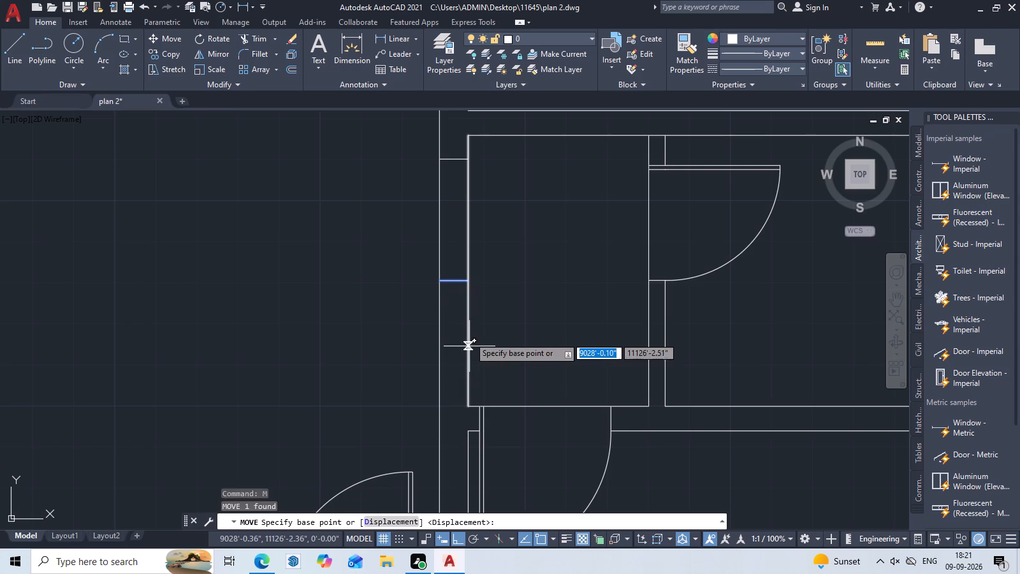
{"action": "double_click", "coordinate": [451, 279]}
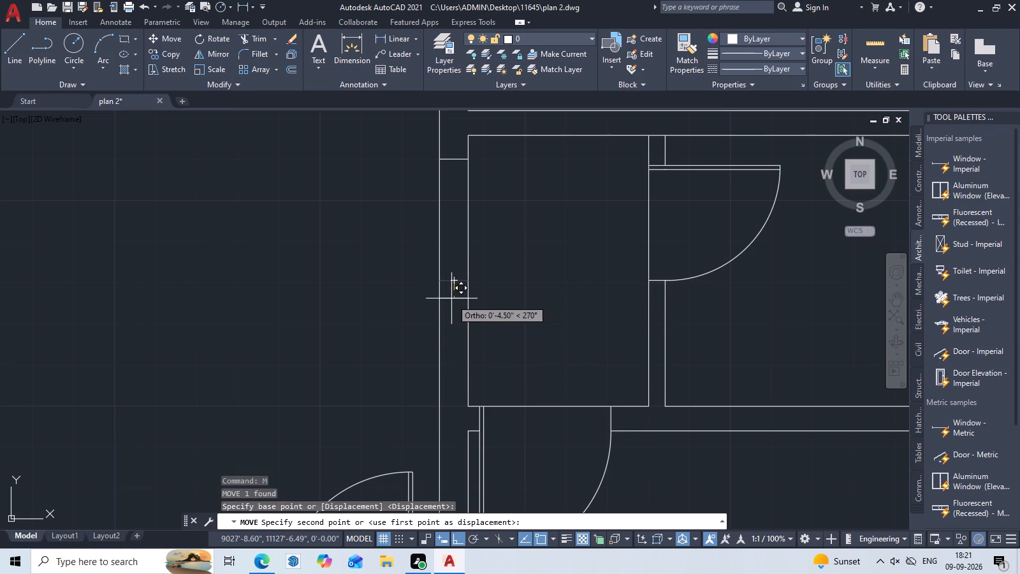
{"action": "left_click", "coordinate": [451, 307]}
{"action": "key", "text": "Escape"}
Trim both faces of the central wall between the two jamb lines to open a passage into the small lobby.
{"action": "type", "text": "TR"}
{"action": "key", "text": "space"}
{"action": "left_click", "coordinate": [499, 252]}
{"action": "left_click_drag", "start_coordinate": [492, 251], "coordinate": [419, 247]}
{"action": "left_click", "coordinate": [419, 247]}
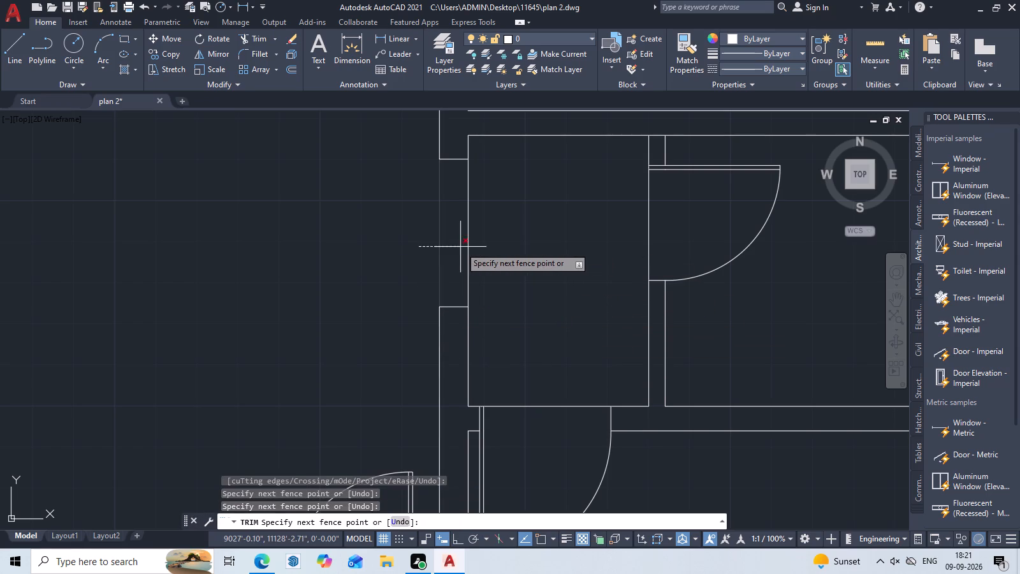
{"action": "left_click", "coordinate": [470, 246]}
{"action": "key", "text": "Escape"}
Examine the floor plan from the staircase and entrance to the north rooms, and its position beside the reference plan.
{"action": "scroll", "coordinate": [516, 281], "scroll_direction": "down", "scroll_amount": 2}
{"action": "middle_click_drag", "start_coordinate": [516, 284], "coordinate": [507, 323]}
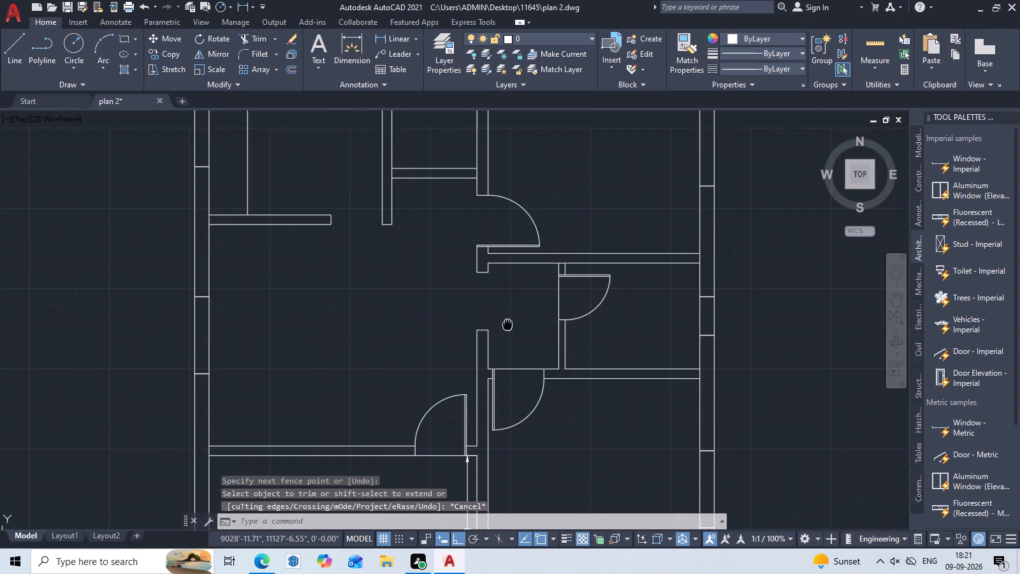
{"action": "key", "text": "Escape"}
{"action": "scroll", "coordinate": [536, 328], "scroll_direction": "down", "scroll_amount": 2}
{"action": "middle_click_drag", "start_coordinate": [551, 384], "coordinate": [537, 314]}
{"action": "scroll", "coordinate": [535, 333], "scroll_direction": "up", "scroll_amount": 2}
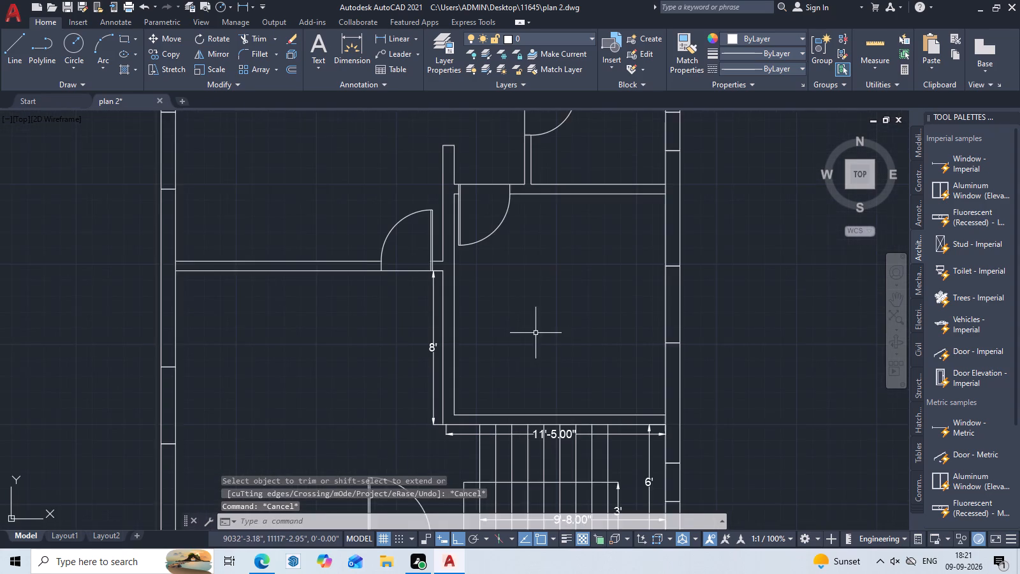
{"action": "middle_click_drag", "start_coordinate": [535, 333], "coordinate": [554, 303]}
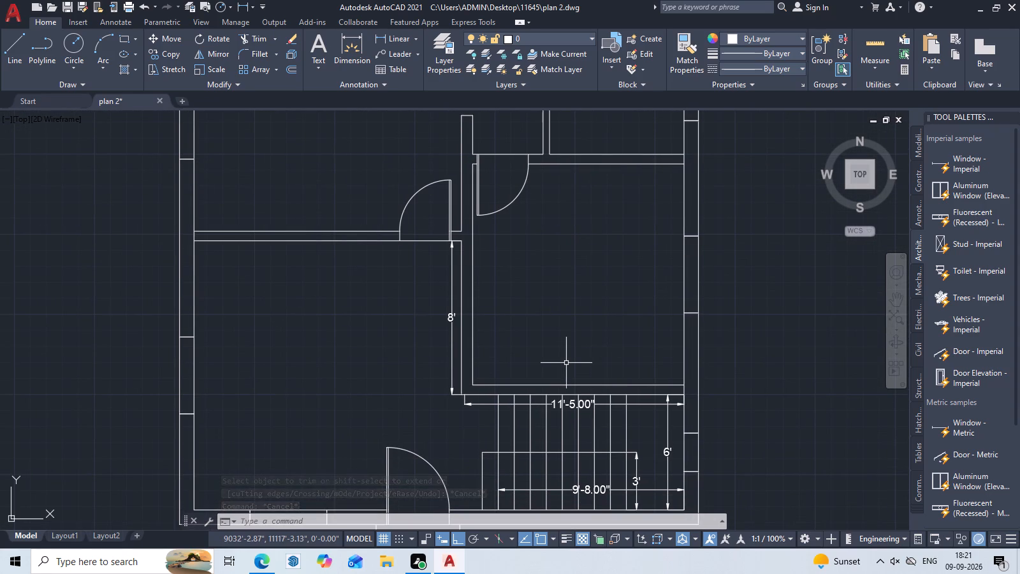
{"action": "key", "text": "Escape"}
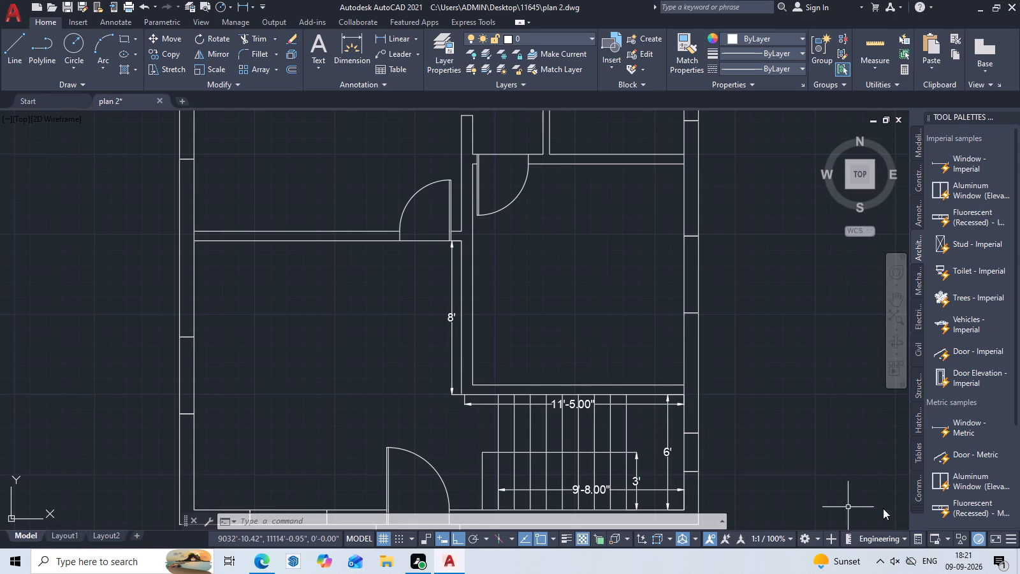
{"action": "scroll", "coordinate": [317, 320], "scroll_direction": "down", "scroll_amount": 2}
{"action": "middle_click_drag", "start_coordinate": [390, 353], "coordinate": [528, 320]}
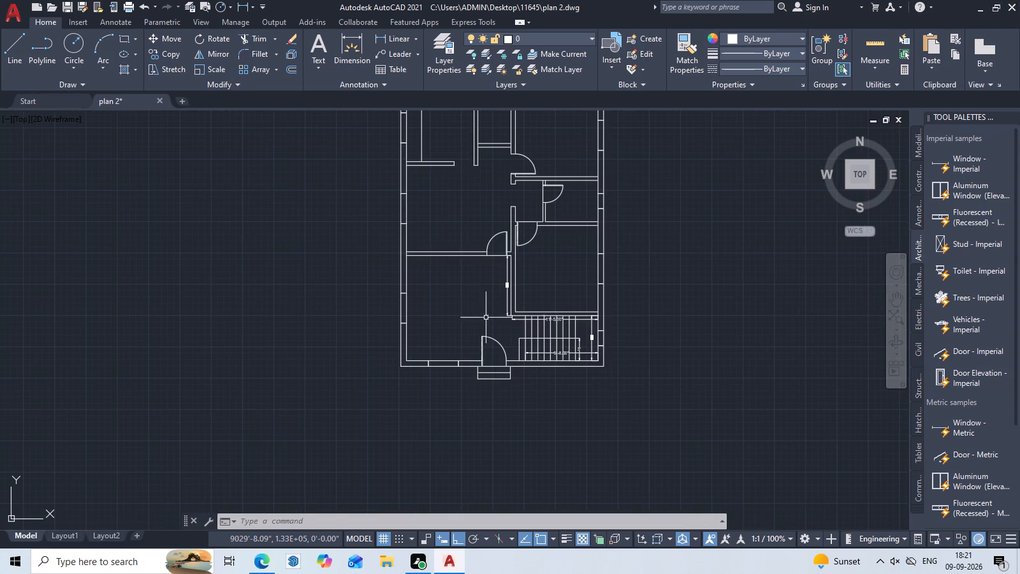
{"action": "scroll", "coordinate": [490, 269], "scroll_direction": "up", "scroll_amount": 2}
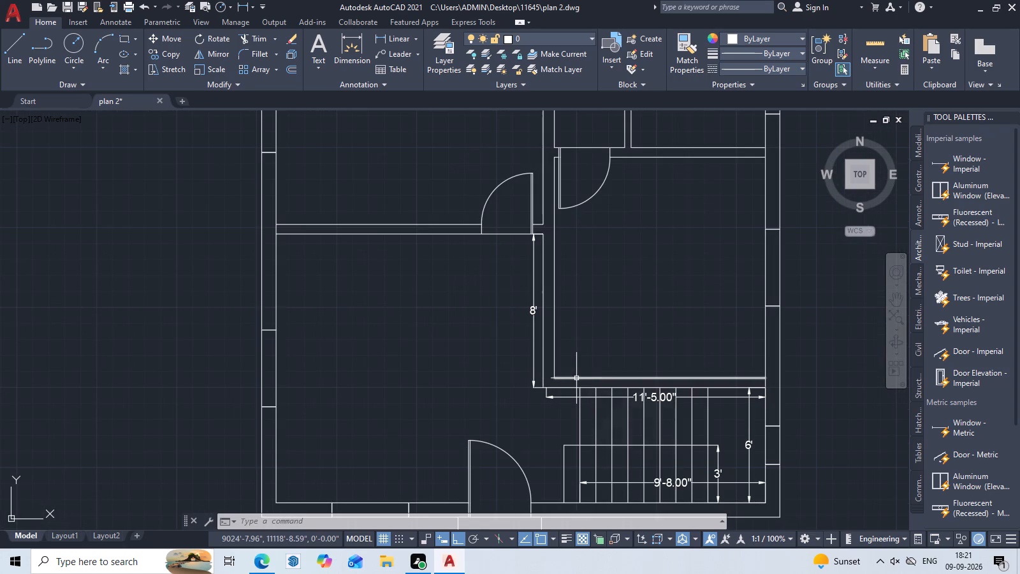
{"action": "scroll", "coordinate": [427, 415], "scroll_direction": "down", "scroll_amount": 1}
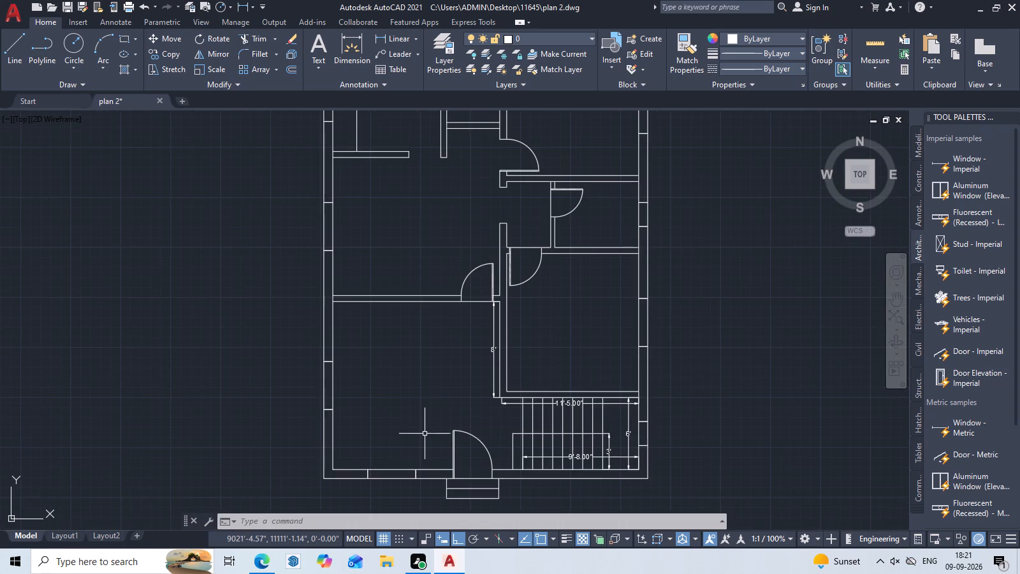
{"action": "middle_click_drag", "start_coordinate": [424, 436], "coordinate": [422, 411]}
{"action": "scroll", "coordinate": [634, 420], "scroll_direction": "up", "scroll_amount": 2}
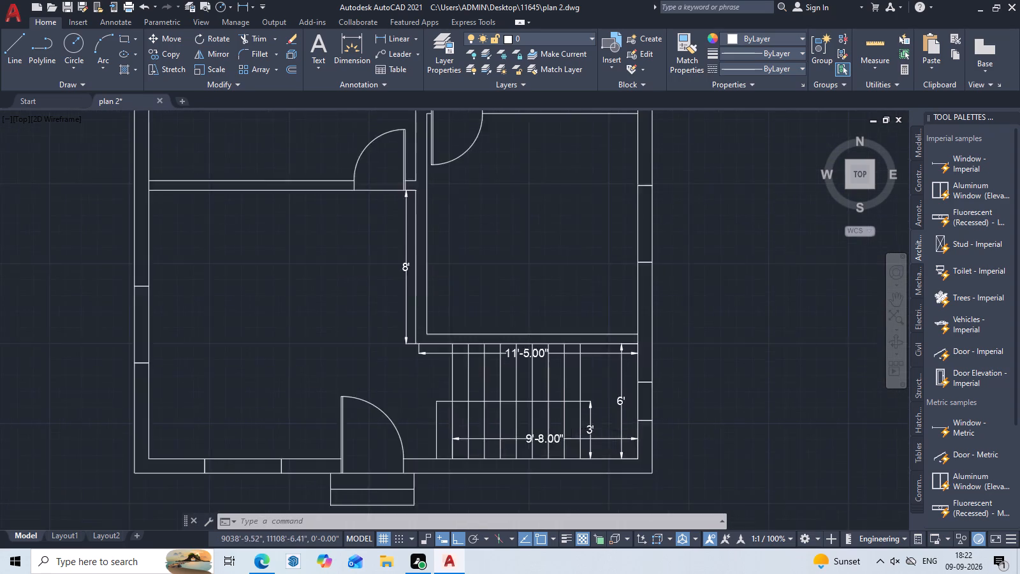
{"action": "scroll", "coordinate": [692, 436], "scroll_direction": "up", "scroll_amount": 1}
{"action": "scroll", "coordinate": [476, 409], "scroll_direction": "down", "scroll_amount": 1}
{"action": "middle_click_drag", "start_coordinate": [419, 452], "coordinate": [503, 408]}
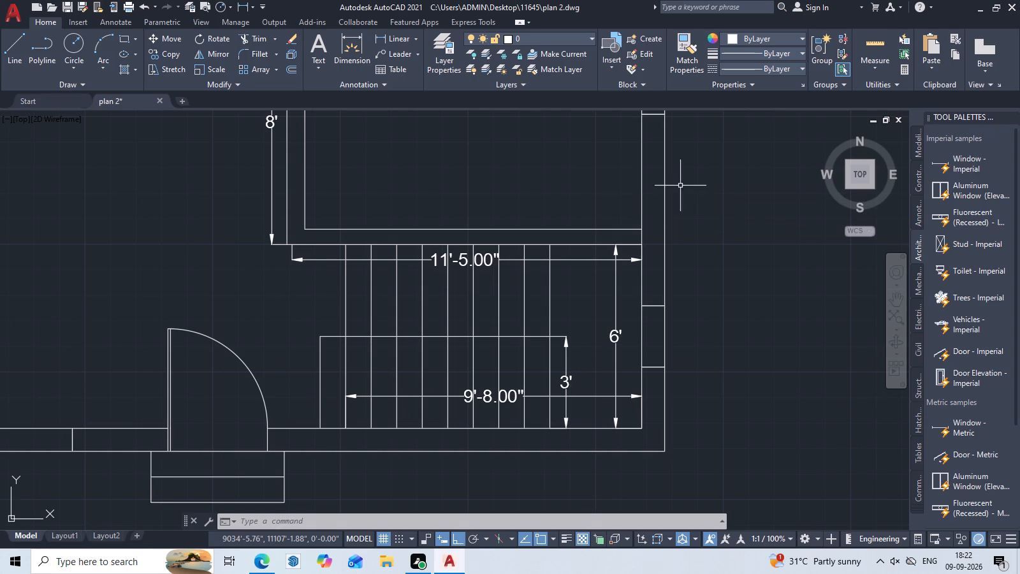
{"action": "middle_click_drag", "start_coordinate": [352, 311], "coordinate": [719, 360]}
{"action": "scroll", "coordinate": [229, 263], "scroll_direction": "down", "scroll_amount": 3}
{"action": "key", "text": "Escape"}
{"action": "scroll", "coordinate": [256, 256], "scroll_direction": "down", "scroll_amount": 3}
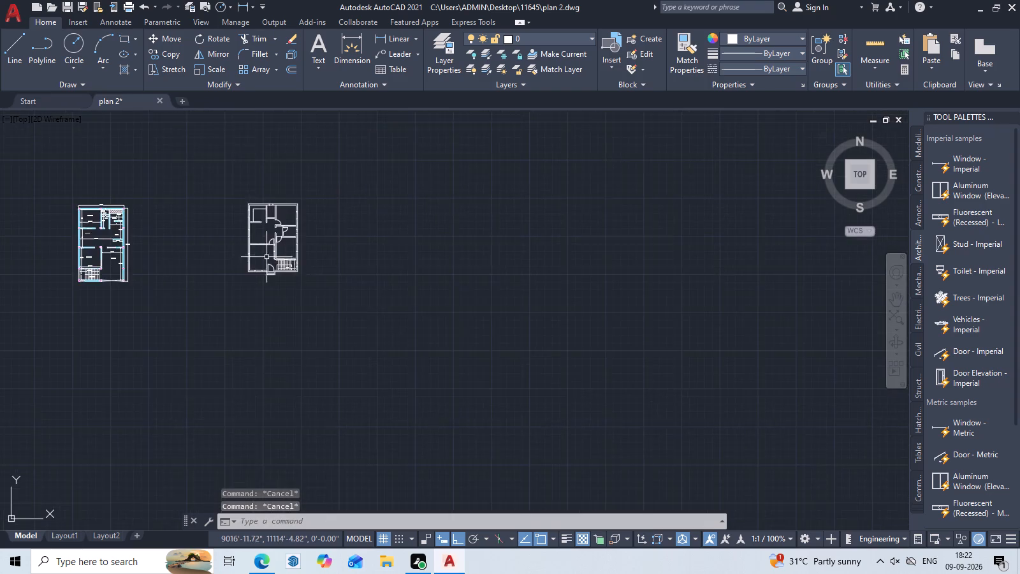
{"action": "middle_click_drag", "start_coordinate": [309, 297], "coordinate": [354, 330]}
{"action": "scroll", "coordinate": [331, 265], "scroll_direction": "up", "scroll_amount": 4}
{"action": "middle_click_drag", "start_coordinate": [357, 263], "coordinate": [579, 290]}
{"action": "scroll", "coordinate": [488, 283], "scroll_direction": "down", "scroll_amount": 2}
{"action": "middle_click_drag", "start_coordinate": [507, 323], "coordinate": [511, 320]}
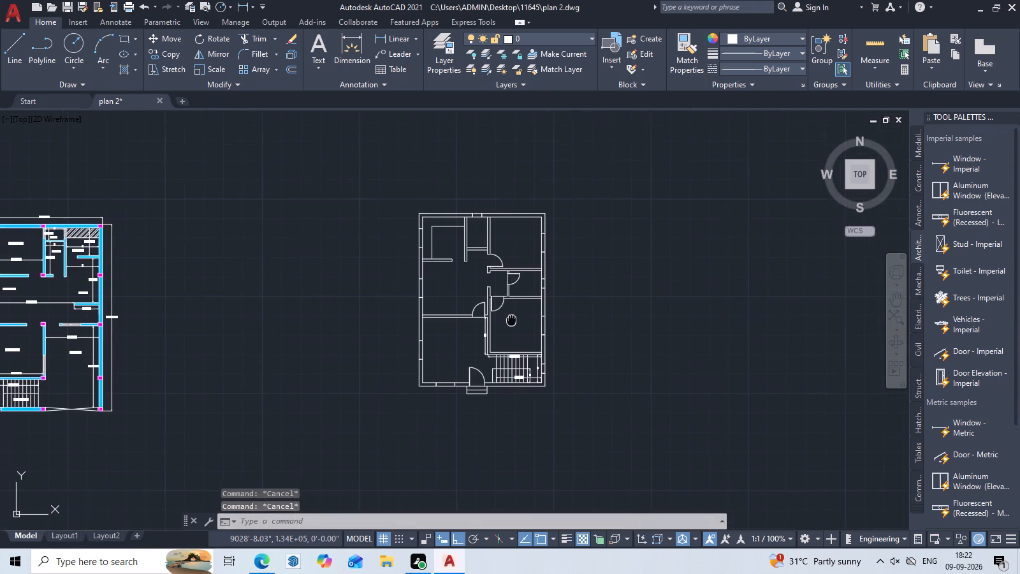
{"action": "middle_click_drag", "start_coordinate": [511, 320], "coordinate": [489, 401]}
Add a two-line multiline text label "KITCHEN" and "9'X9'" inside the counter outline of the northwest room.
{"action": "scroll", "coordinate": [463, 301], "scroll_direction": "up", "scroll_amount": 3}
{"action": "middle_click_drag", "start_coordinate": [463, 314], "coordinate": [552, 242]}
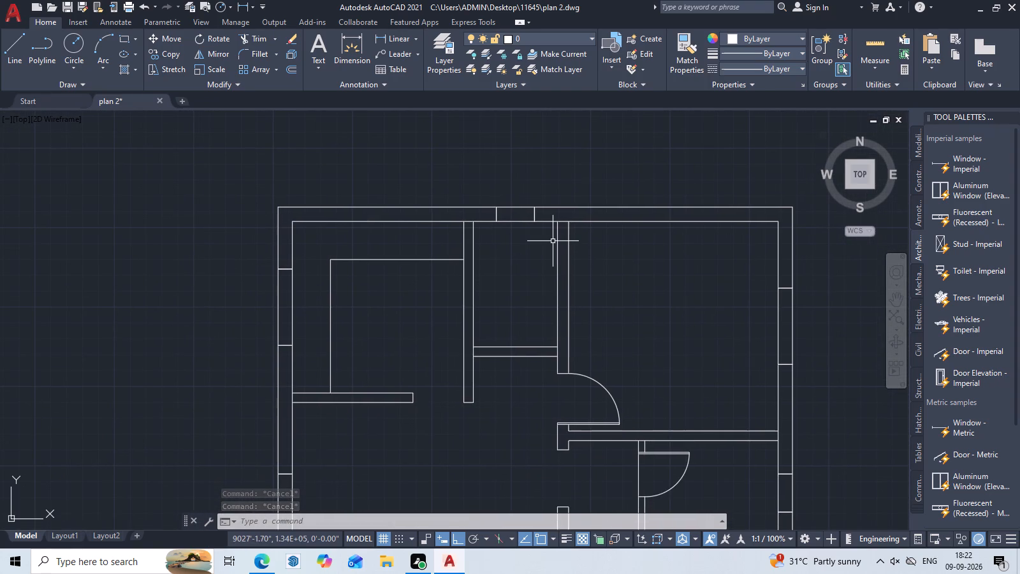
{"action": "middle_click_drag", "start_coordinate": [702, 309], "coordinate": [634, 339]}
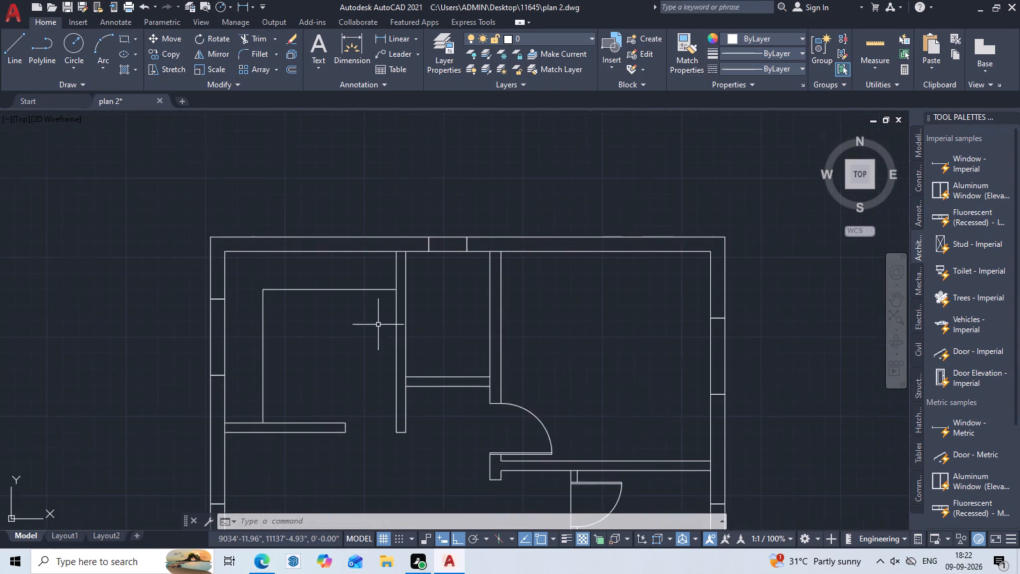
{"action": "scroll", "coordinate": [376, 325], "scroll_direction": "up", "scroll_amount": 1}
{"action": "middle_click_drag", "start_coordinate": [371, 327], "coordinate": [473, 265]}
{"action": "type", "text": "T"}
{"action": "key", "text": "space"}
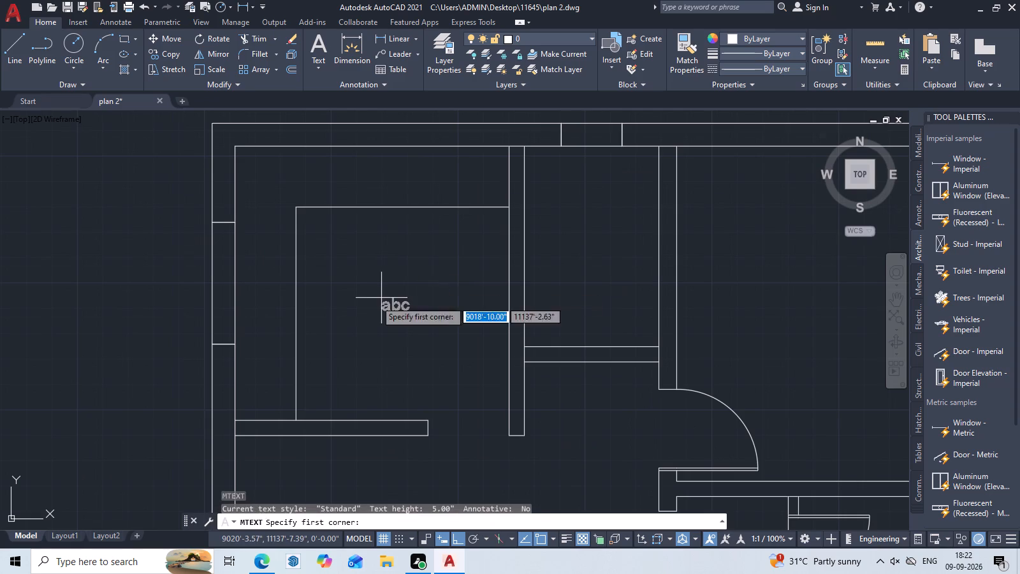
{"action": "left_click", "coordinate": [361, 298]}
{"action": "left_click", "coordinate": [472, 313]}
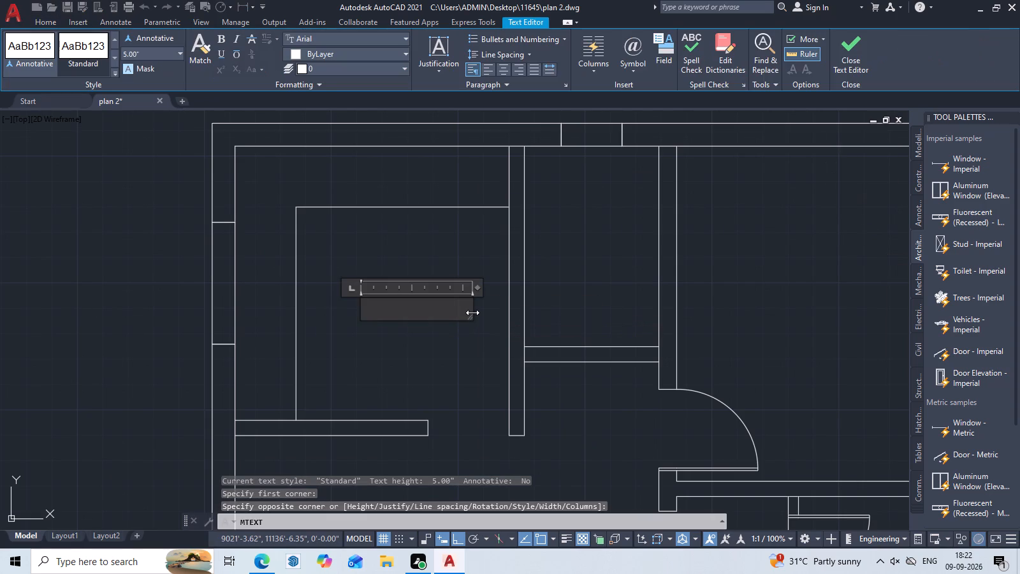
{"action": "type", "text": "KITCHEN"}
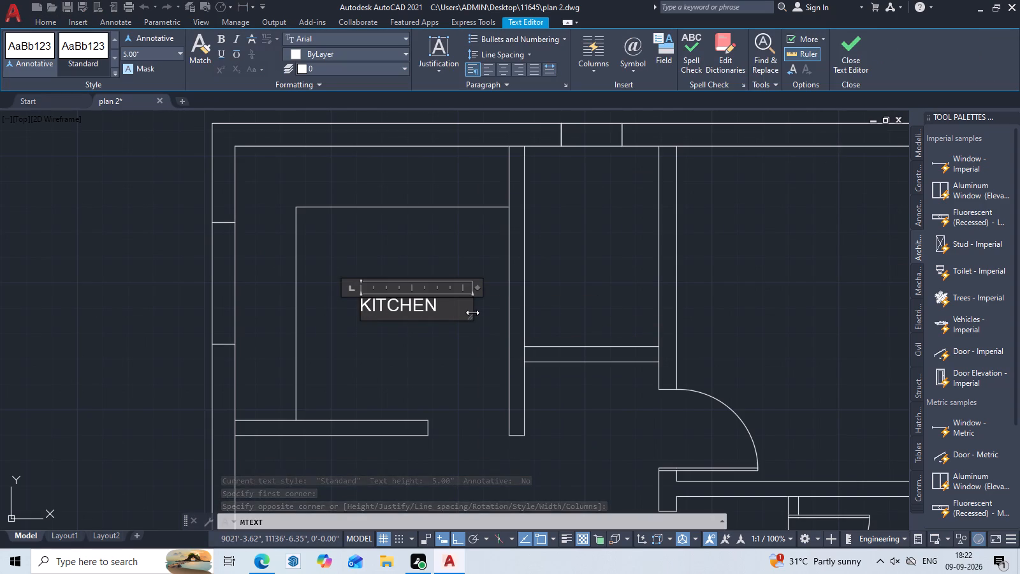
{"action": "key", "text": "Return"}
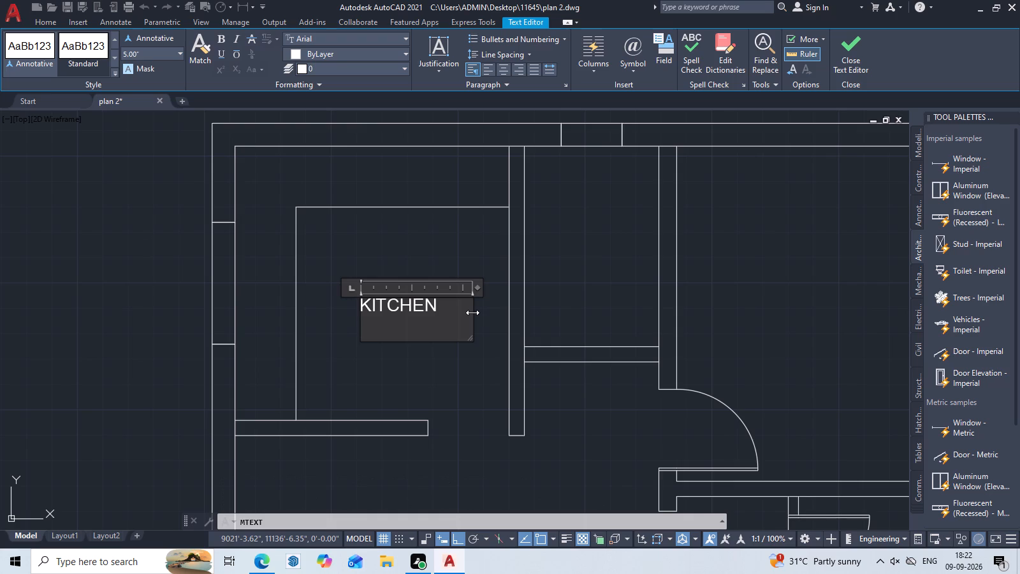
{"action": "type", "text": "9'"}
{"action": "type", "text": "X9"}
{"action": "key", "text": "apostrophe"}
Center-align both lines of the kitchen label and finish editing the text.
{"action": "double_click", "coordinate": [502, 67]}
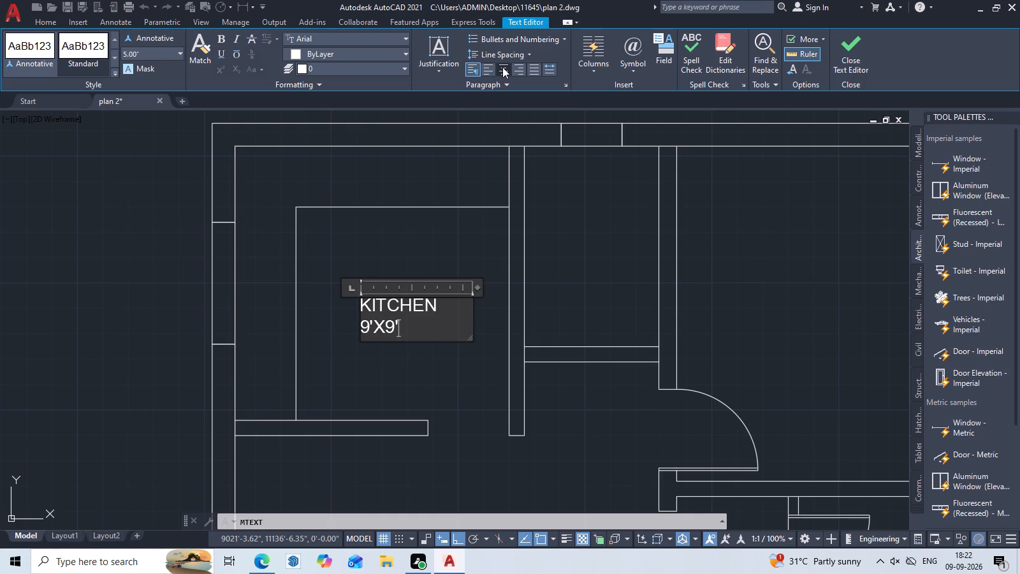
{"action": "left_click", "coordinate": [499, 68]}
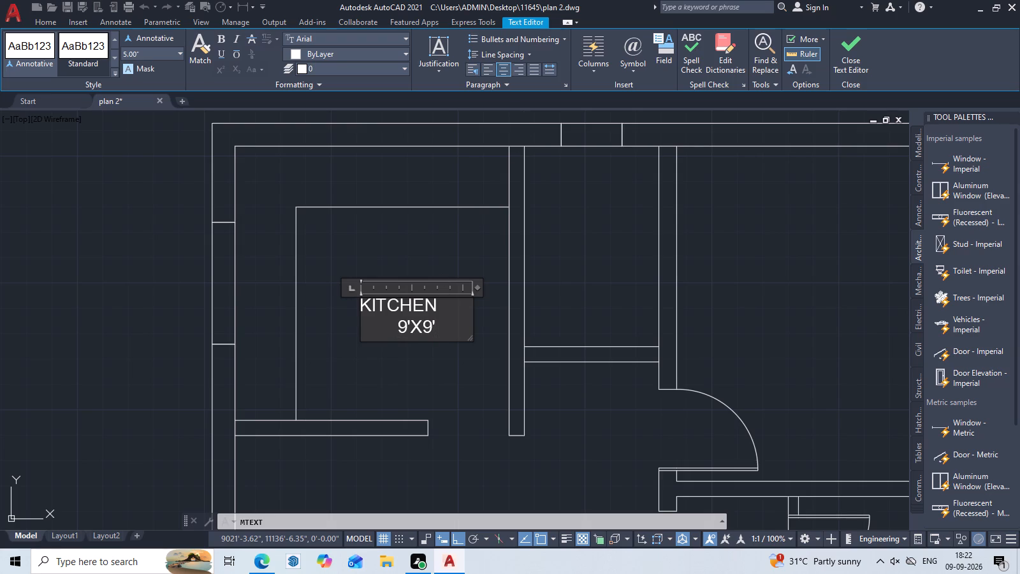
{"action": "double_click", "coordinate": [395, 303]}
{"action": "left_click", "coordinate": [506, 67]}
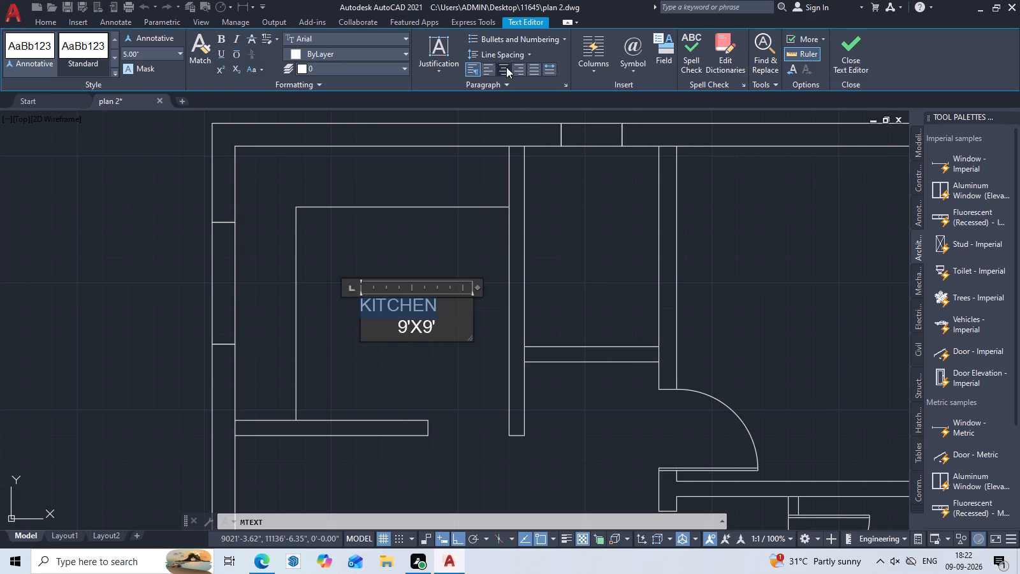
{"action": "double_click", "coordinate": [538, 299]}
{"action": "scroll", "coordinate": [567, 305], "scroll_direction": "down", "scroll_amount": 1}
{"action": "middle_click_drag", "start_coordinate": [590, 309], "coordinate": [424, 345]}
{"action": "key", "text": "Escape"}
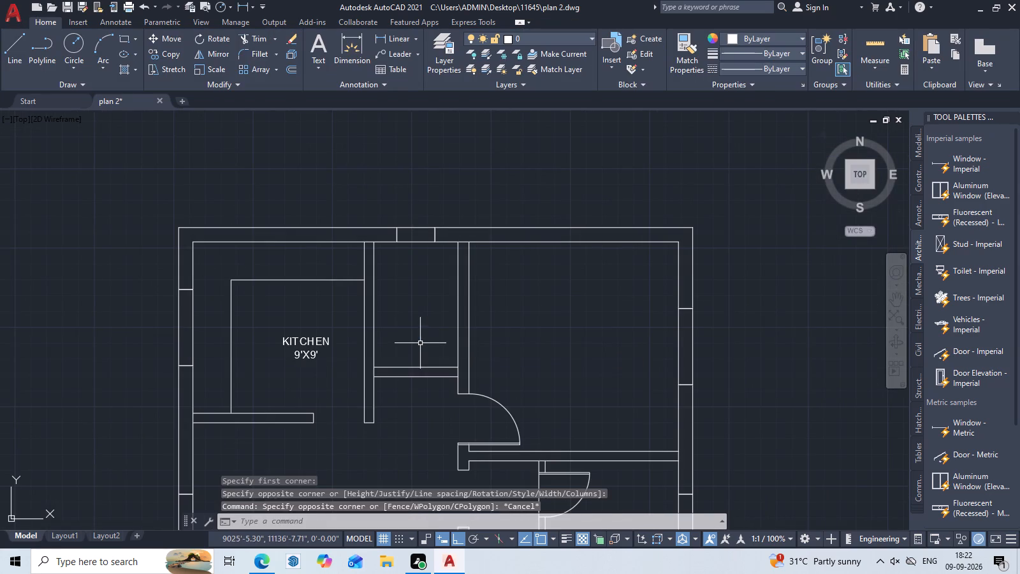
Add a two-line multiline text label "STORE" and "4'6"X6'7"" in the small room east of the kitchen.
{"action": "middle_click_drag", "start_coordinate": [424, 318], "coordinate": [437, 307]}
{"action": "scroll", "coordinate": [437, 305], "scroll_direction": "up", "scroll_amount": 2}
{"action": "type", "text": "T"}
{"action": "key", "text": "space"}
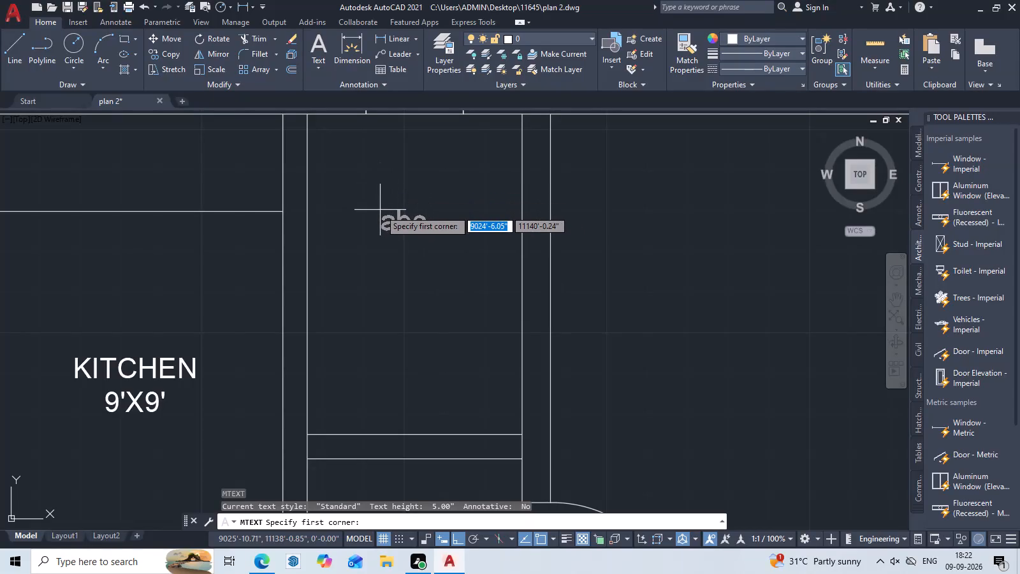
{"action": "left_click", "coordinate": [360, 251]}
{"action": "left_click", "coordinate": [456, 281]}
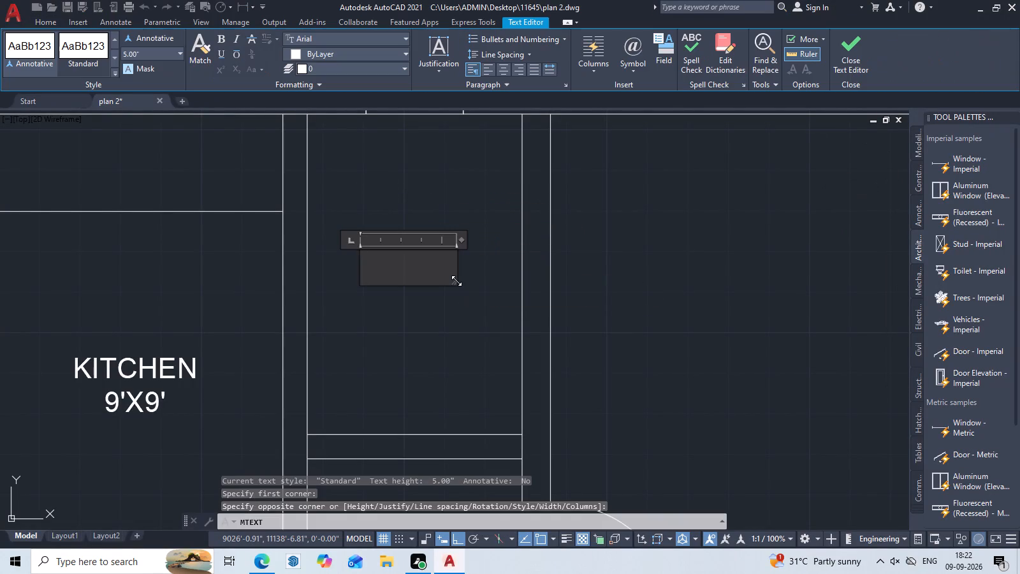
{"action": "key", "text": "s"}
{"action": "key", "text": "t"}
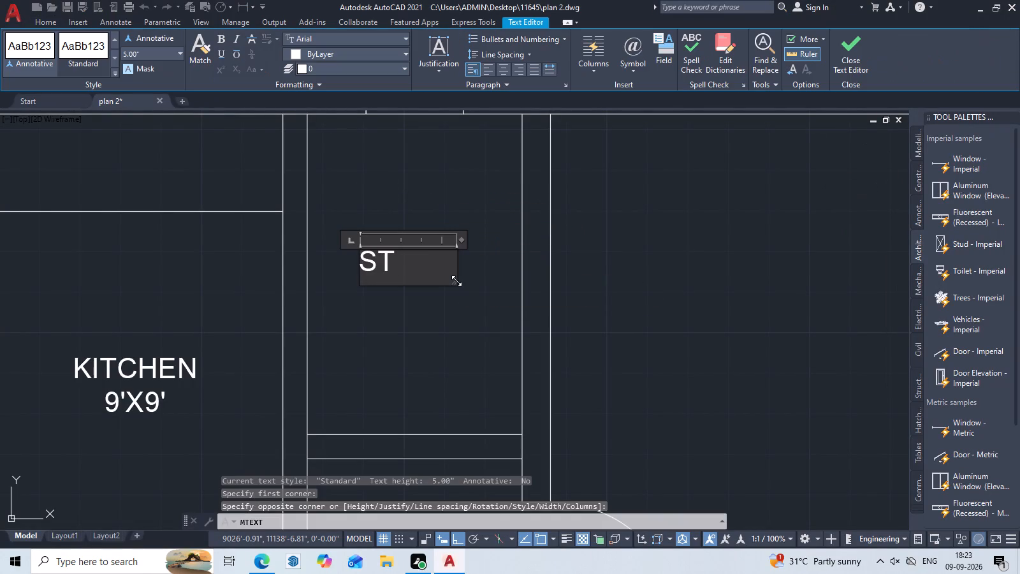
{"action": "key", "text": "o"}
{"action": "type", "text": "NR"}
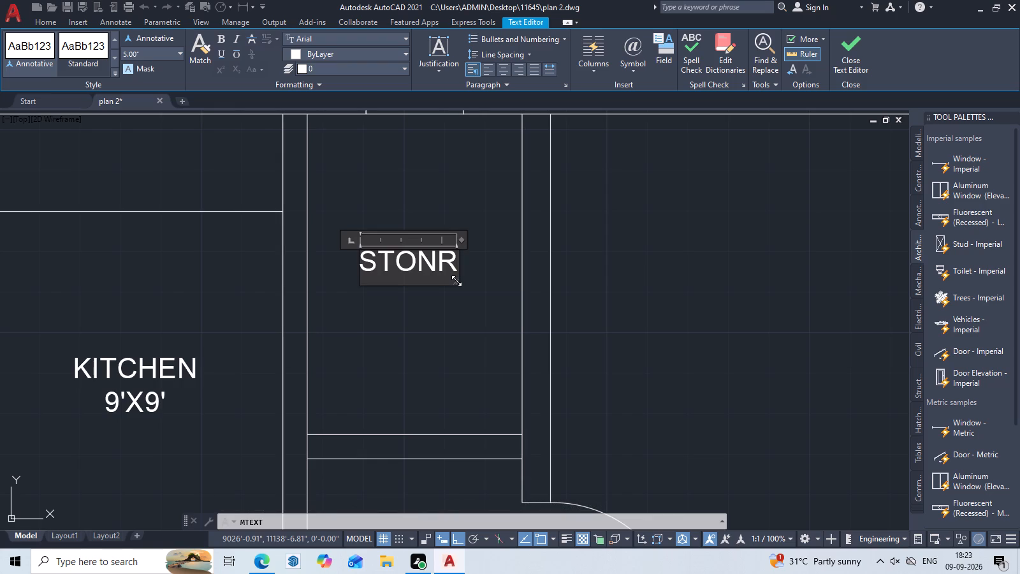
{"action": "key", "text": "BackSpace"}
{"action": "key", "text": "BackSpace"}
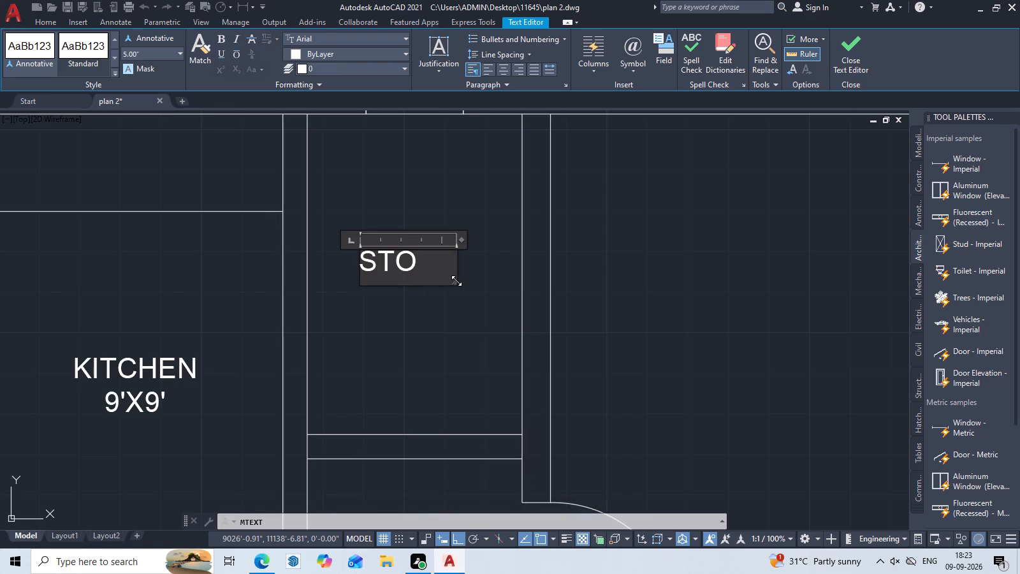
{"action": "type", "text": "RE"}
{"action": "key", "text": "Return"}
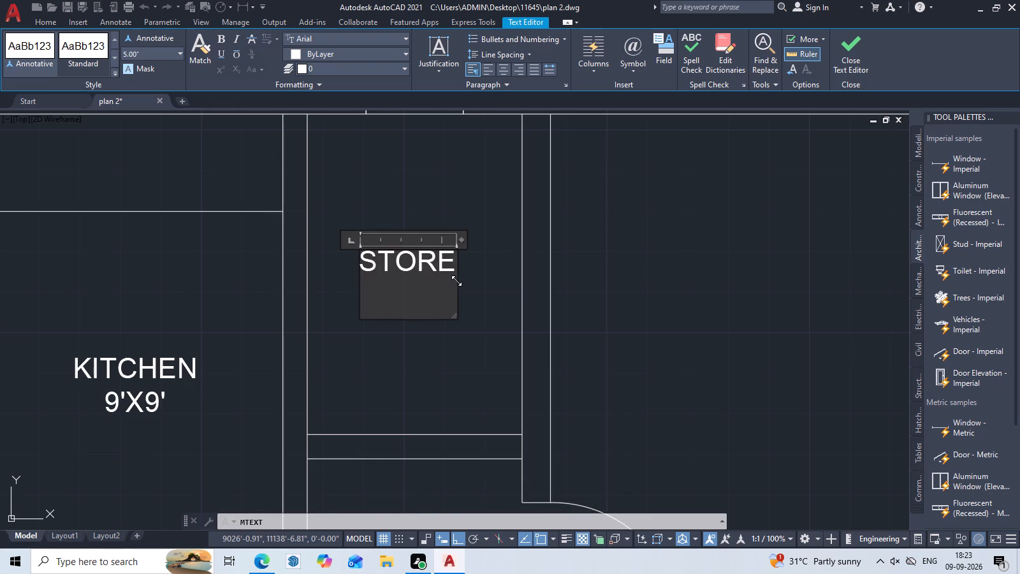
{"action": "key", "text": "4"}
{"action": "type", "text": "'6\""}
{"action": "key", "text": "x"}
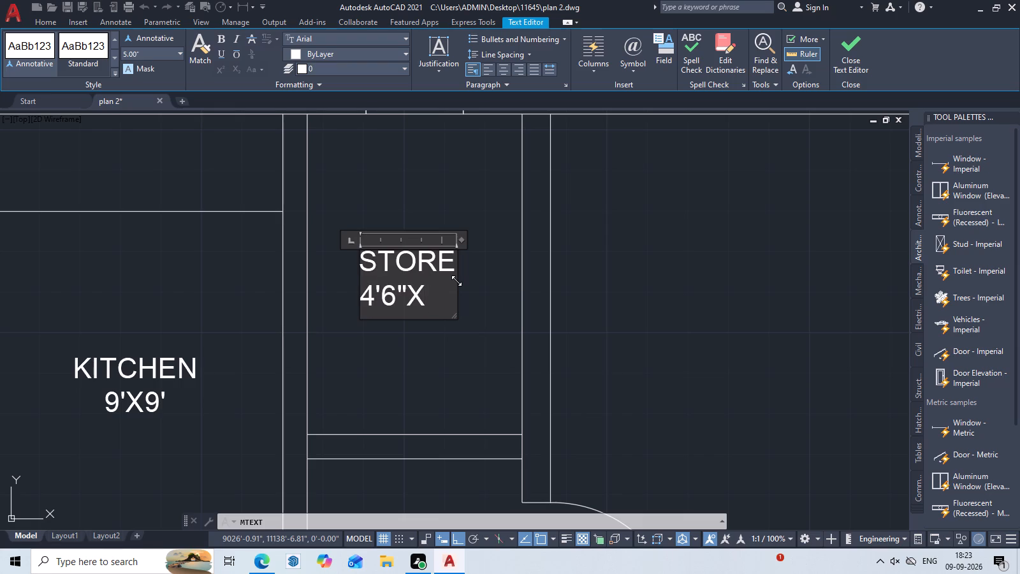
{"action": "type", "text": "6'"}
{"action": "type", "text": "7\""}
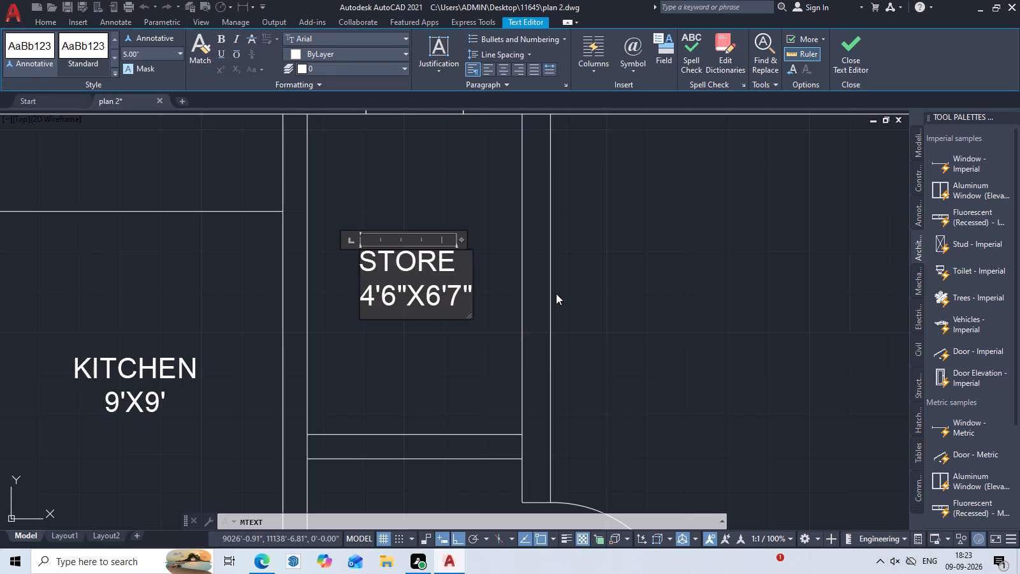
{"action": "left_click", "coordinate": [556, 293]}
Write a two-line multiline text label "BED ROOM" and "11'X11'" in the northeast room, east of its door swing.
{"action": "scroll", "coordinate": [623, 346], "scroll_direction": "down", "scroll_amount": 2}
{"action": "middle_click_drag", "start_coordinate": [537, 378], "coordinate": [284, 407]}
{"action": "middle_click_drag", "start_coordinate": [460, 406], "coordinate": [411, 409]}
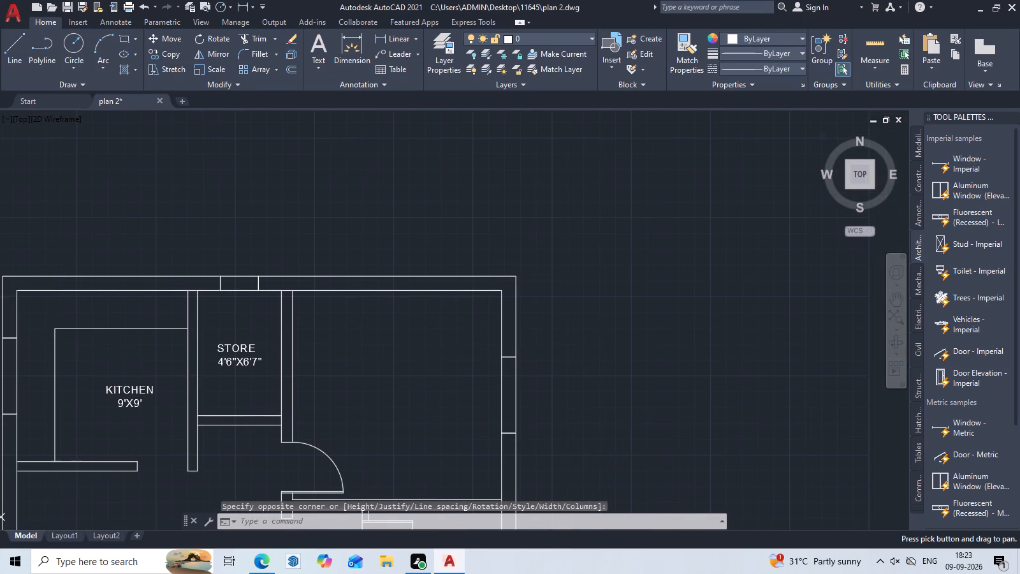
{"action": "type", "text": "T"}
{"action": "key", "text": "space"}
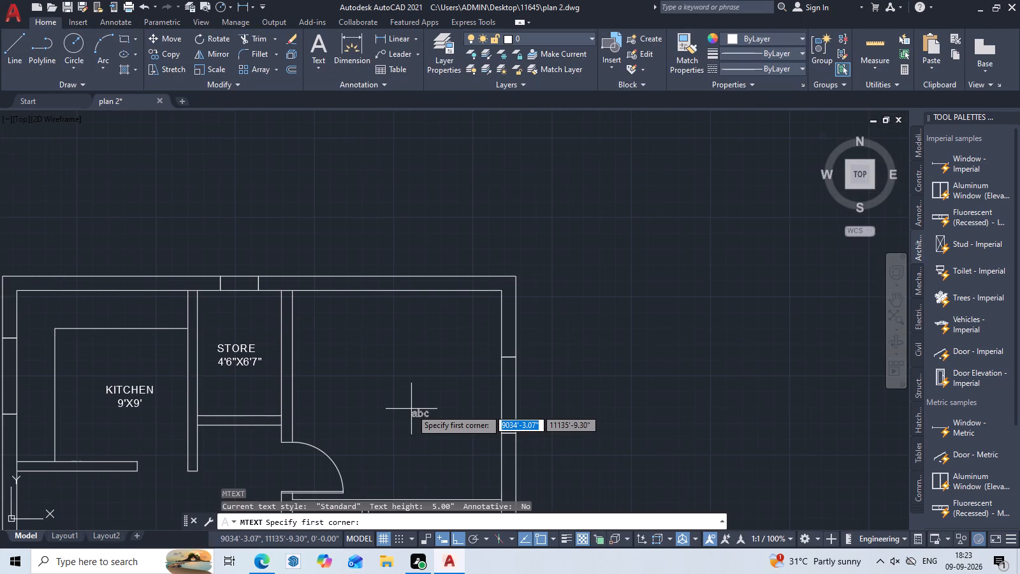
{"action": "middle_click_drag", "start_coordinate": [426, 440], "coordinate": [437, 364]}
{"action": "scroll", "coordinate": [413, 394], "scroll_direction": "up", "scroll_amount": 1}
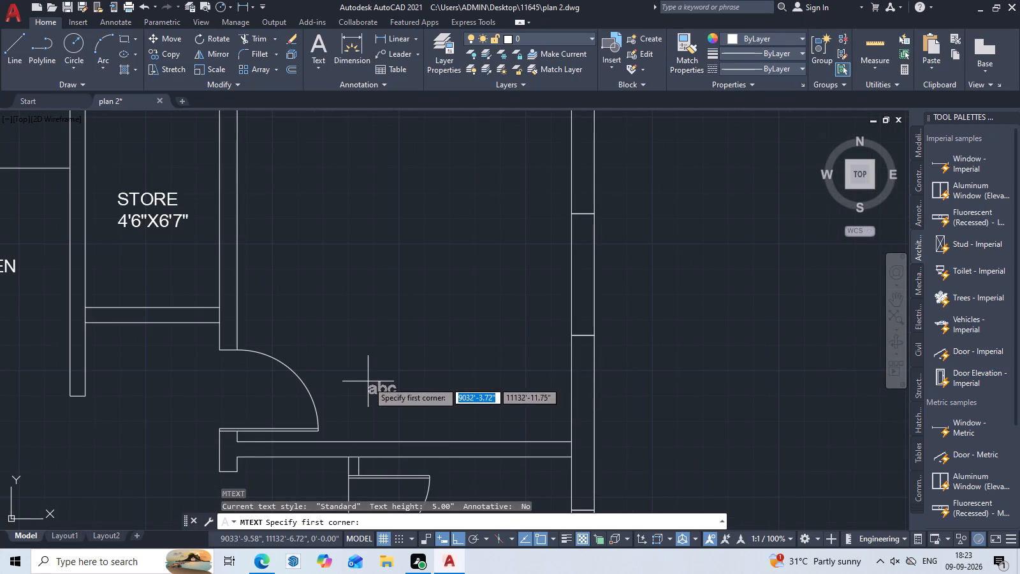
{"action": "left_click", "coordinate": [359, 372]}
{"action": "left_click", "coordinate": [527, 386]}
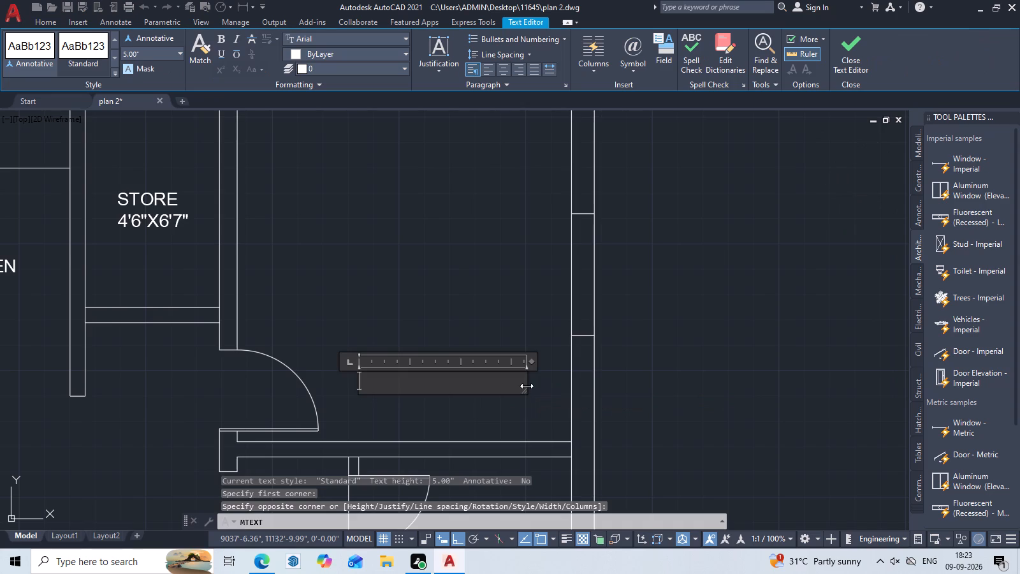
{"action": "type", "text": "BED ROOM"}
{"action": "key", "text": "Return"}
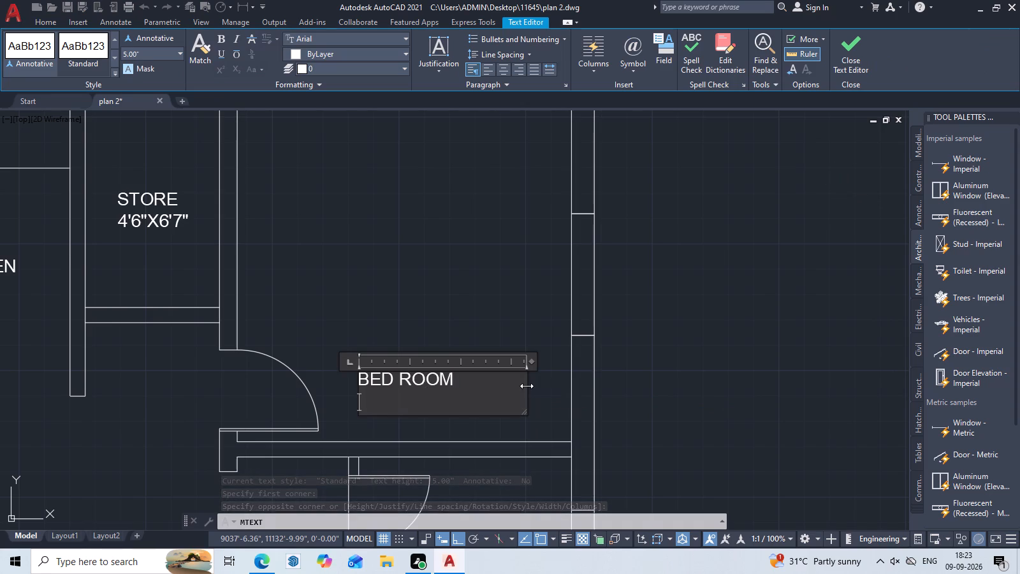
{"action": "type", "text": "11"}
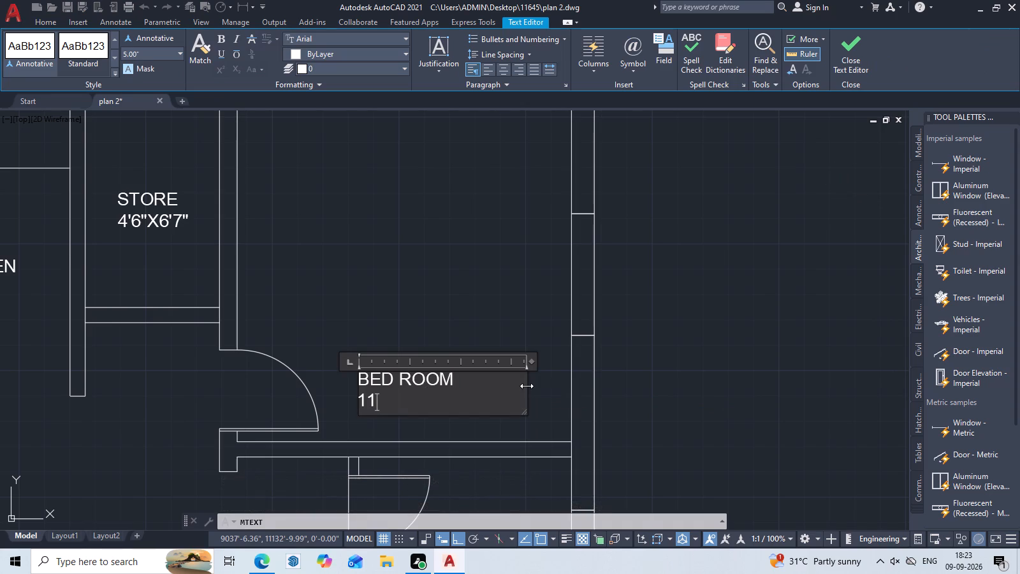
{"action": "key", "text": "apostrophe"}
{"action": "key", "text": "x"}
{"action": "type", "text": "11'"}
Center-align both lines of the bedroom label and finish editing the text.
{"action": "double_click", "coordinate": [450, 381]}
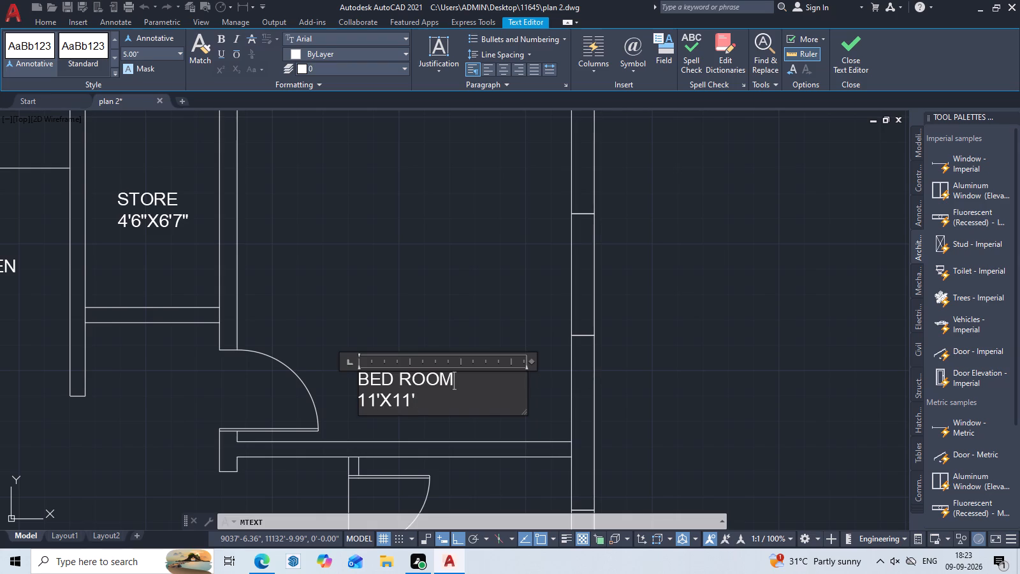
{"action": "double_click", "coordinate": [450, 381]}
{"action": "double_click", "coordinate": [450, 381]}
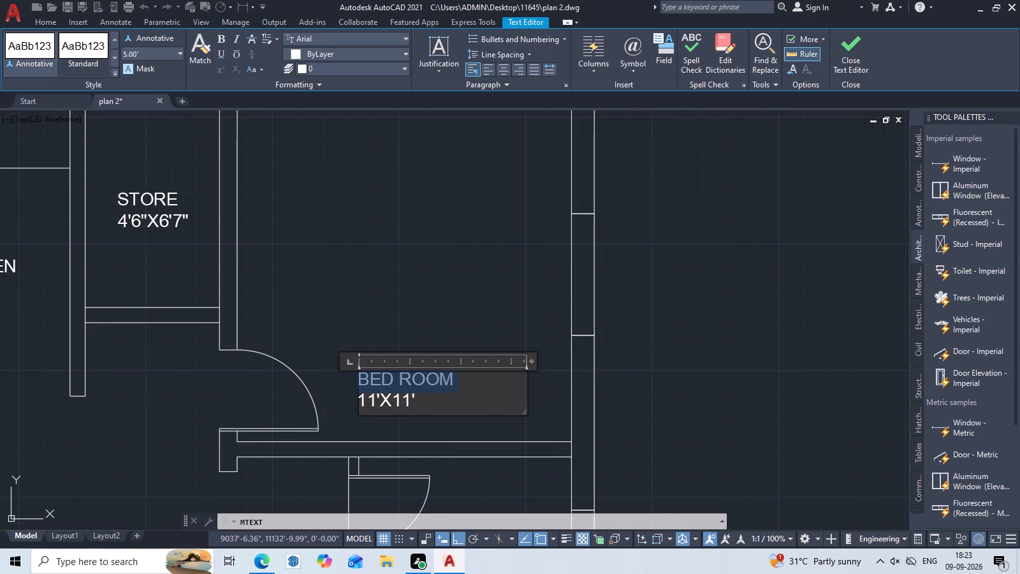
{"action": "double_click", "coordinate": [450, 381]}
{"action": "double_click", "coordinate": [450, 381]}
{"action": "left_click", "coordinate": [450, 381]}
{"action": "left_click", "coordinate": [500, 66]}
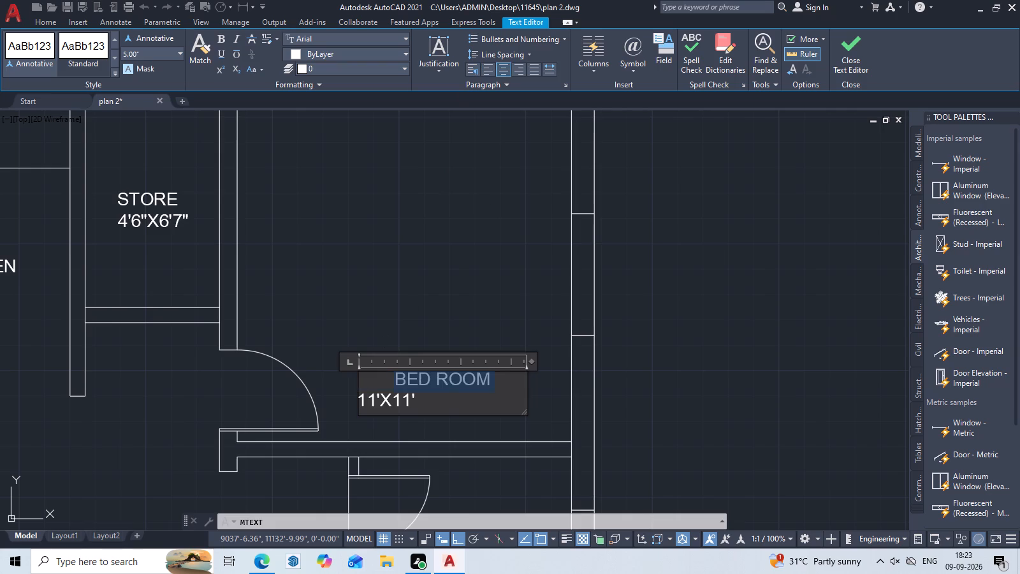
{"action": "triple_click", "coordinate": [384, 401]}
{"action": "left_click", "coordinate": [501, 68]}
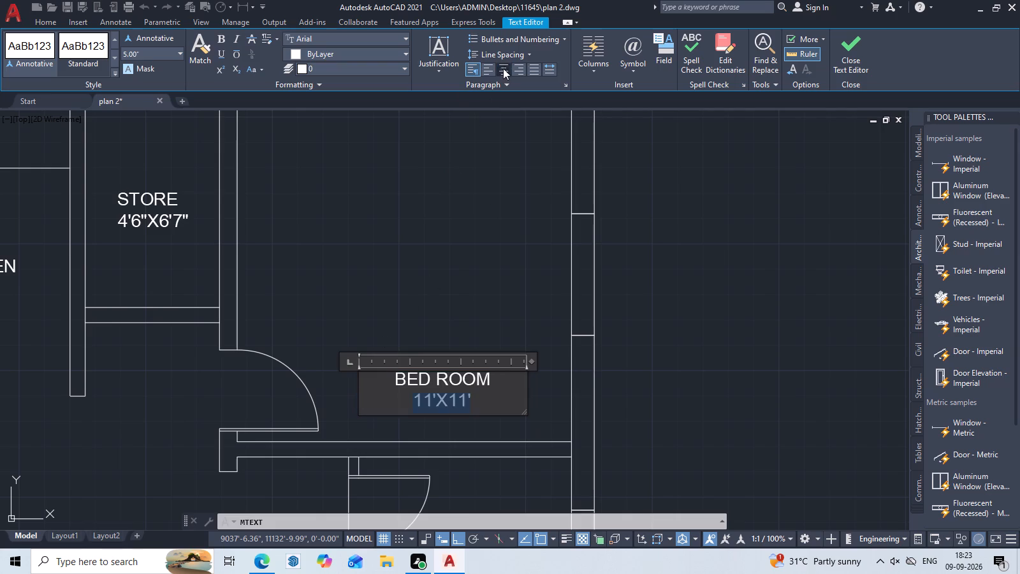
{"action": "left_click", "coordinate": [497, 300]}
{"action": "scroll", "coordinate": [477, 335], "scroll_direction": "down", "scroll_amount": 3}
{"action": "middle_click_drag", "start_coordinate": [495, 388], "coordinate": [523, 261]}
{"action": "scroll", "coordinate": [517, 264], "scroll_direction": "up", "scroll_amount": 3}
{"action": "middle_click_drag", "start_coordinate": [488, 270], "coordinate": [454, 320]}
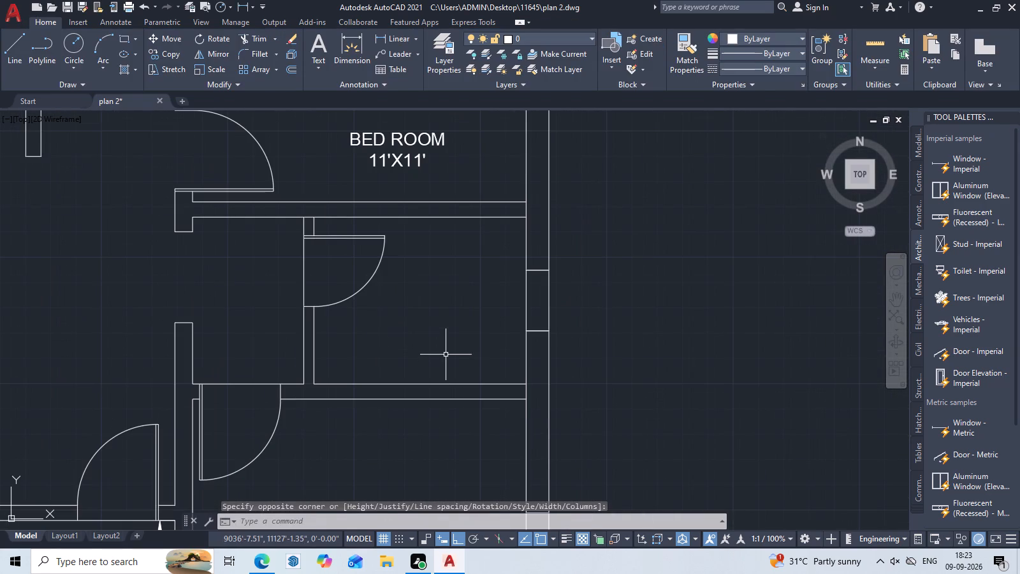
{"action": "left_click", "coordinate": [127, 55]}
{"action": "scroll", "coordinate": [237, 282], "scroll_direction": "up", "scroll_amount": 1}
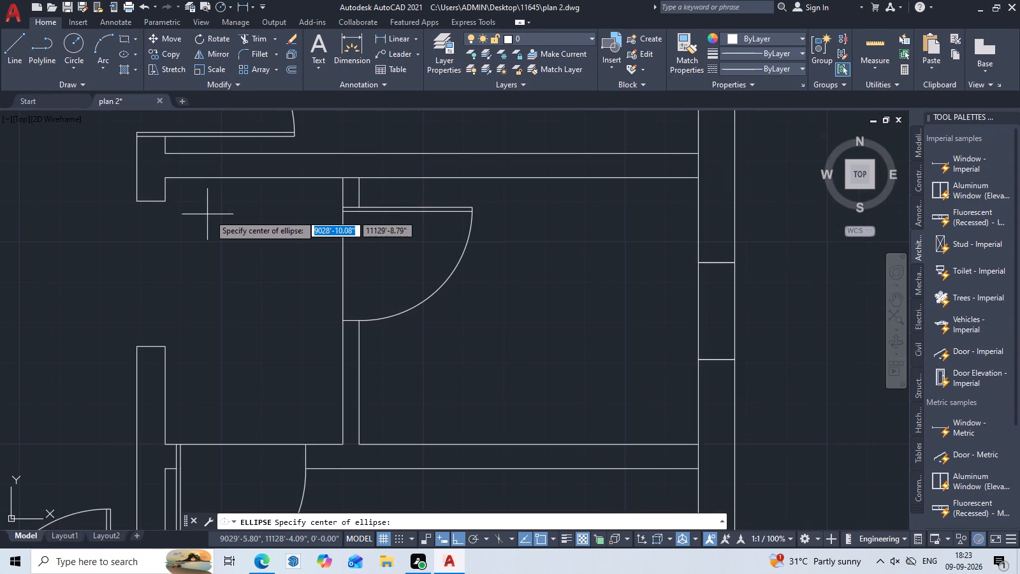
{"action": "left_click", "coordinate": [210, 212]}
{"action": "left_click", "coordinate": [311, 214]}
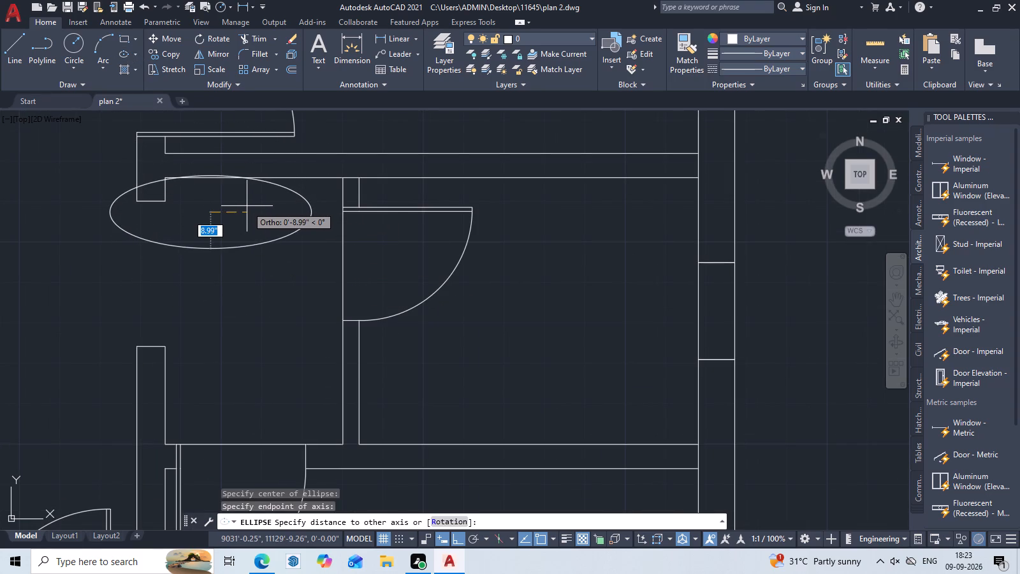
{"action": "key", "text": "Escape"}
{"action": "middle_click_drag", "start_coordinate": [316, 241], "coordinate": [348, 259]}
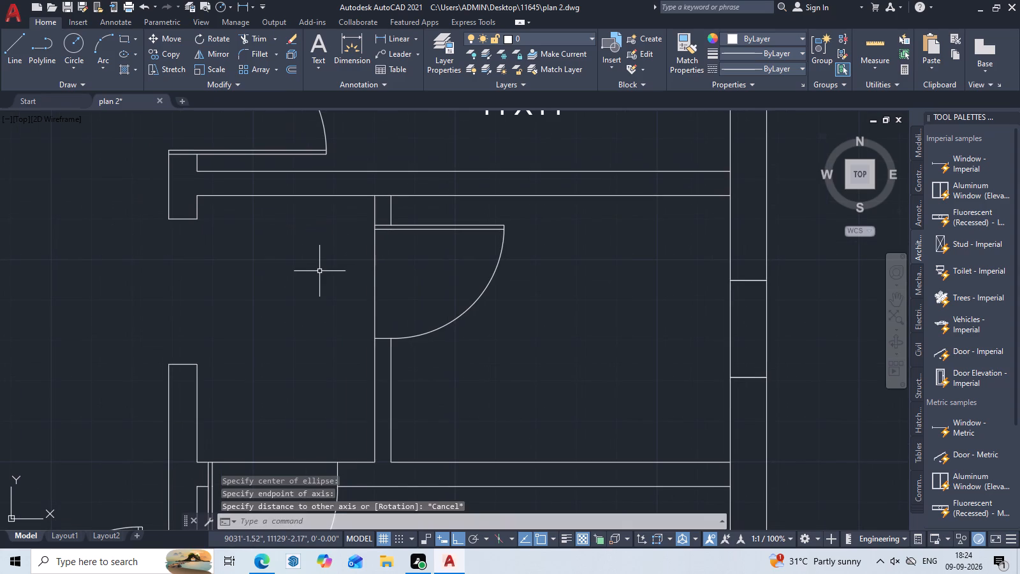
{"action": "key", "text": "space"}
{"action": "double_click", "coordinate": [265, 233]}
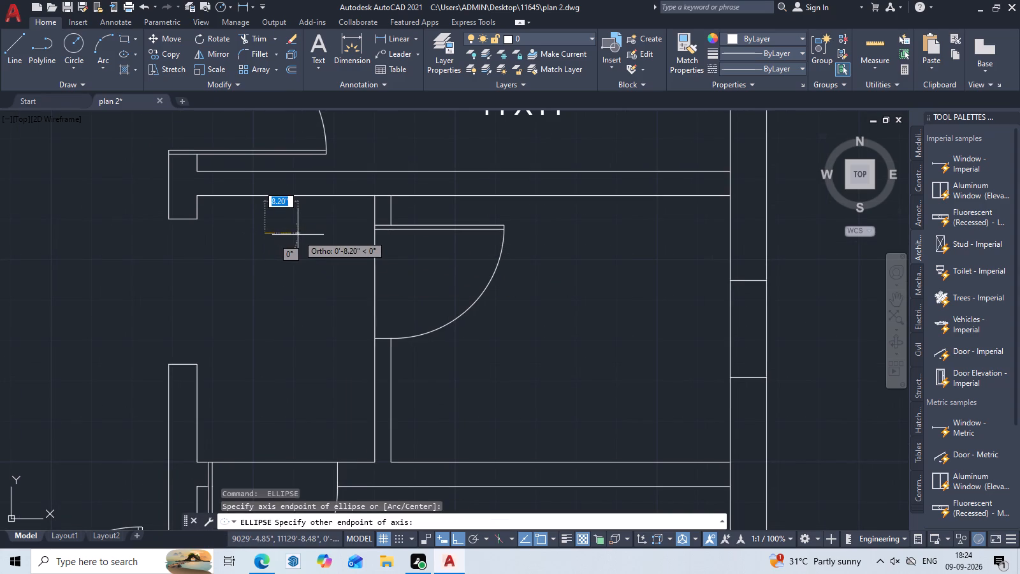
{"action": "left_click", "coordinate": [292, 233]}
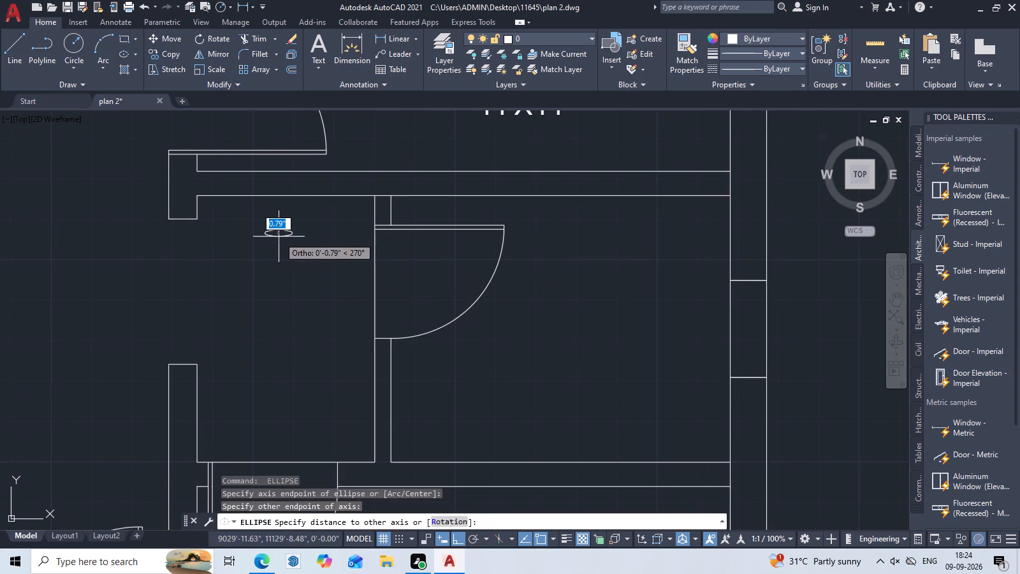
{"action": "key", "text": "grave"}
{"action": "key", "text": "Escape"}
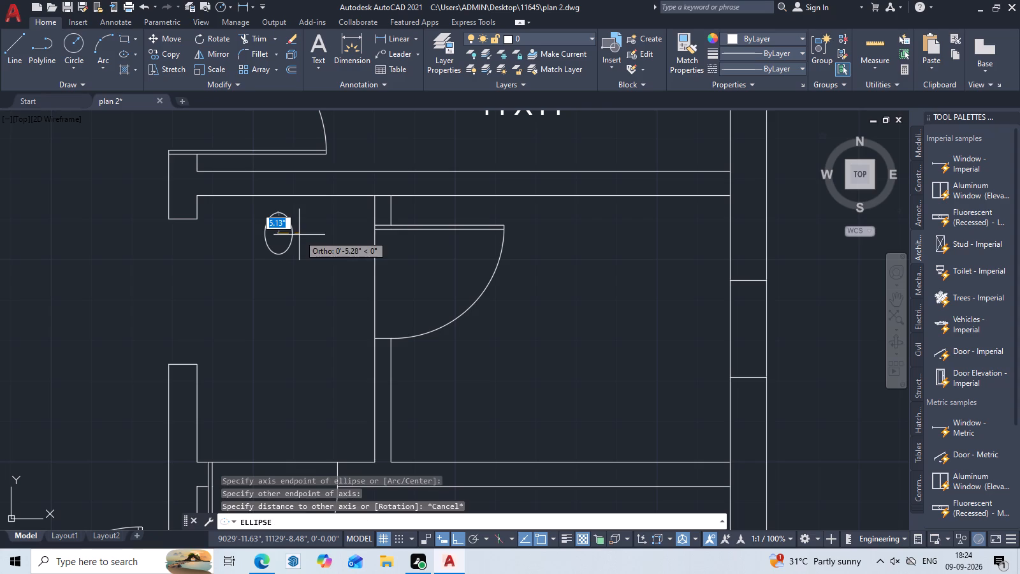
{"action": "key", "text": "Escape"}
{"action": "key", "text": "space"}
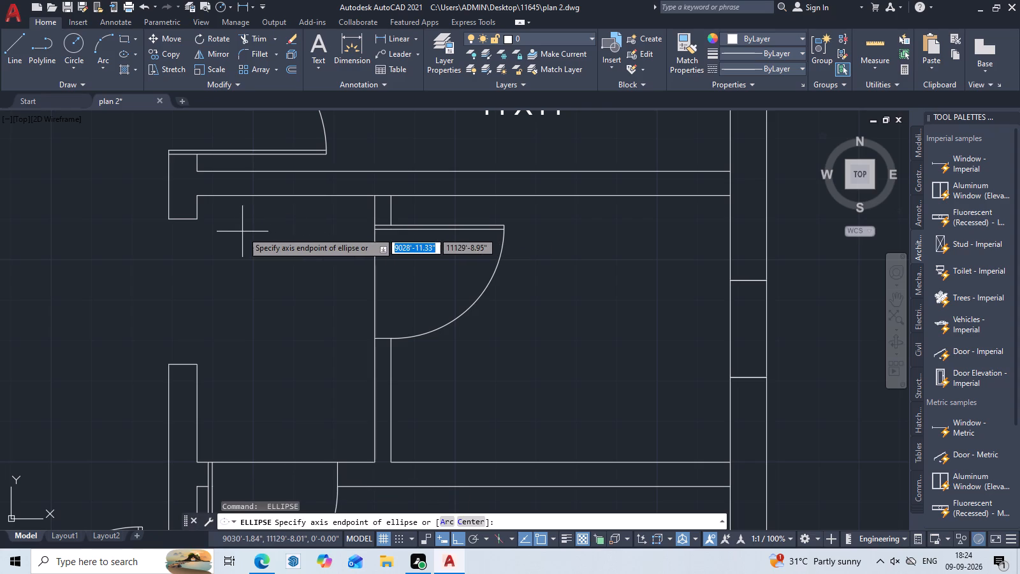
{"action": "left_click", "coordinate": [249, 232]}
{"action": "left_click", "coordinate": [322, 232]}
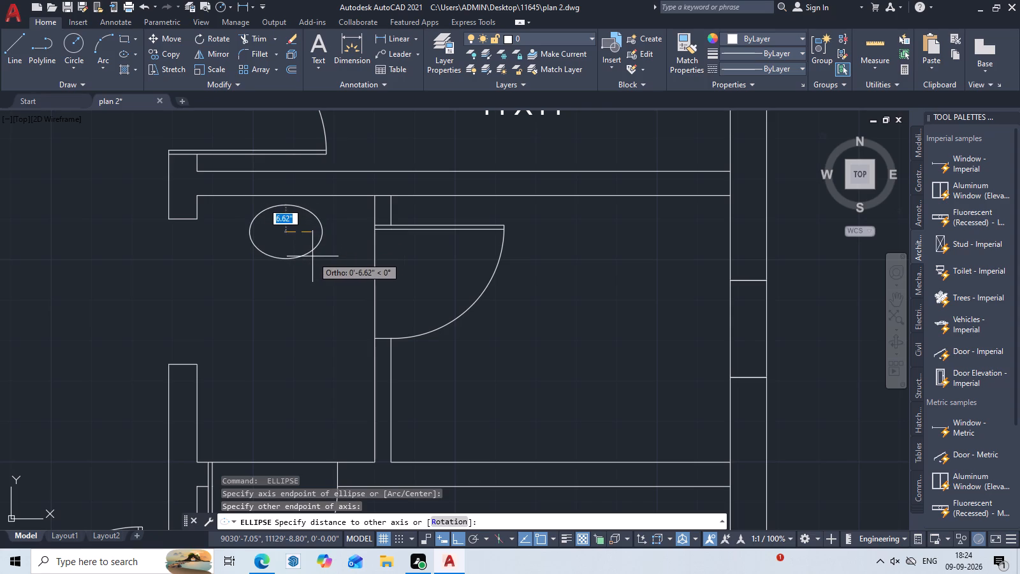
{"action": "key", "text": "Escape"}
Draw a horizontal ellipse about 1'-7" long and 11" wide near the north wall of the small lobby.
{"action": "key", "text": "space"}
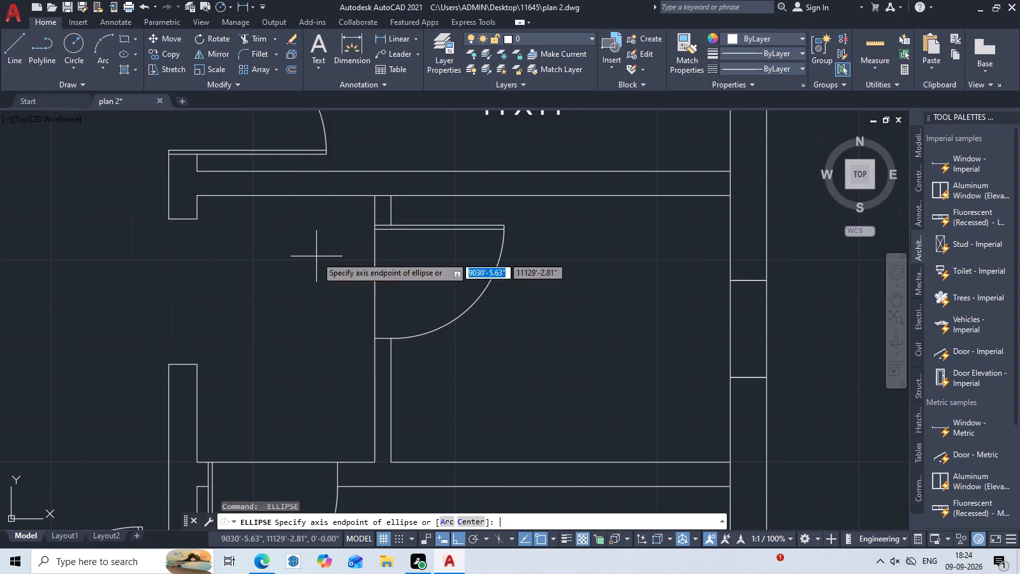
{"action": "left_click", "coordinate": [251, 232]}
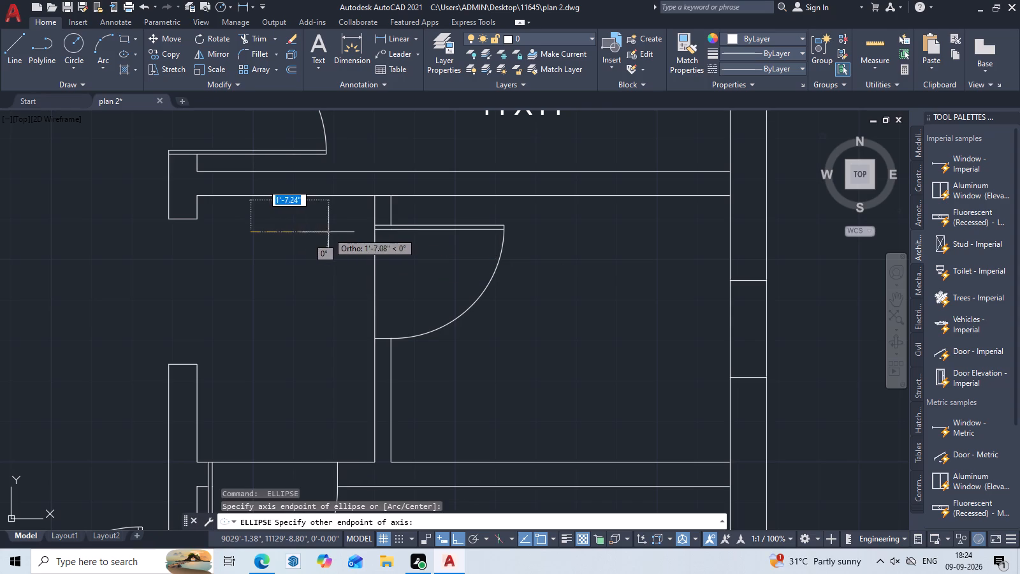
{"action": "left_click", "coordinate": [330, 232]}
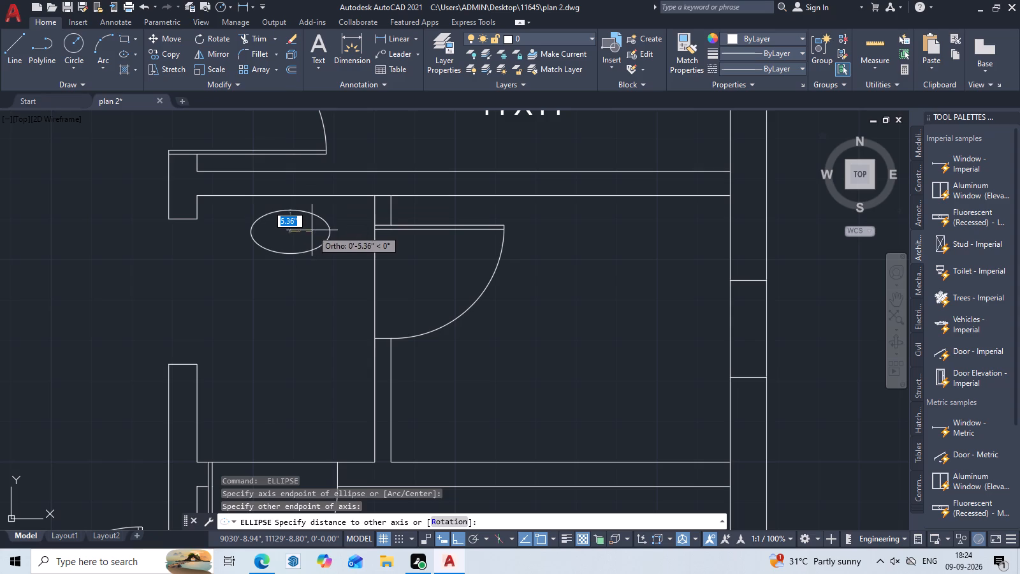
{"action": "left_click", "coordinate": [312, 239]}
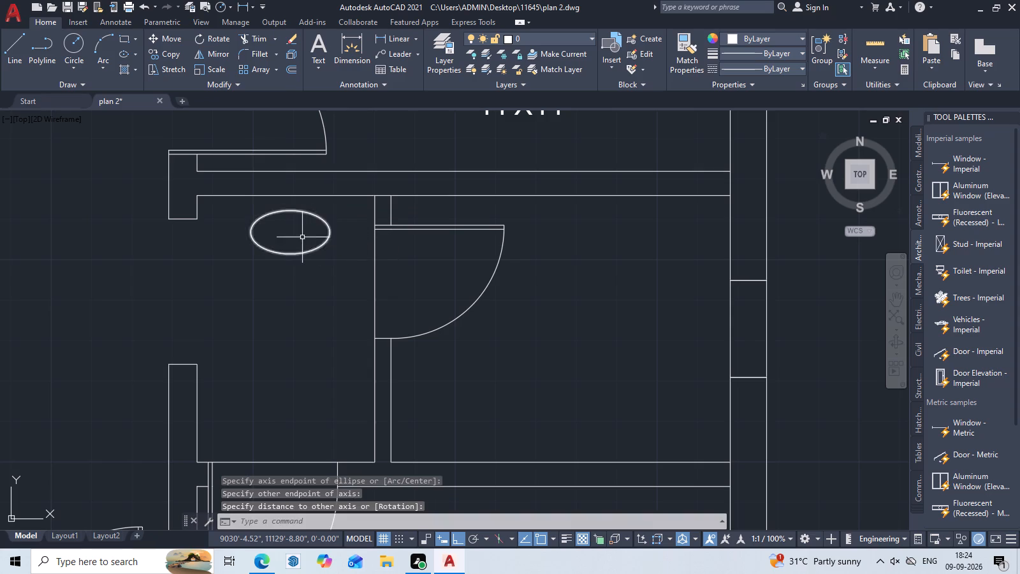
Add the multiline text label "WC" inside the ellipse near the north wall of the small lobby.
{"action": "scroll", "coordinate": [302, 237], "scroll_direction": "up", "scroll_amount": 2}
{"action": "middle_click_drag", "start_coordinate": [335, 253], "coordinate": [430, 264]}
{"action": "type", "text": "T"}
{"action": "key", "text": "space"}
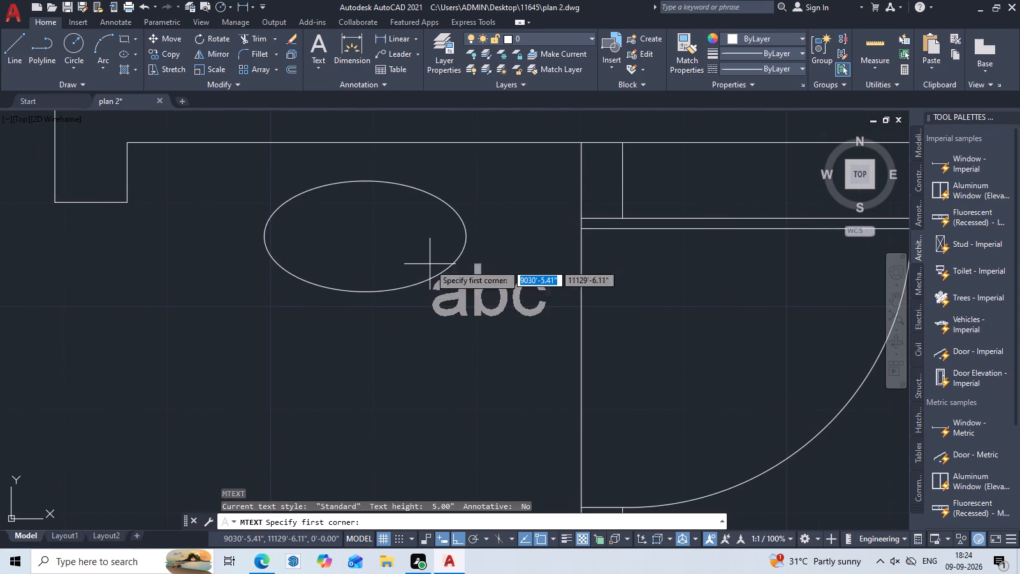
{"action": "left_click", "coordinate": [306, 209]}
{"action": "left_click", "coordinate": [422, 249]}
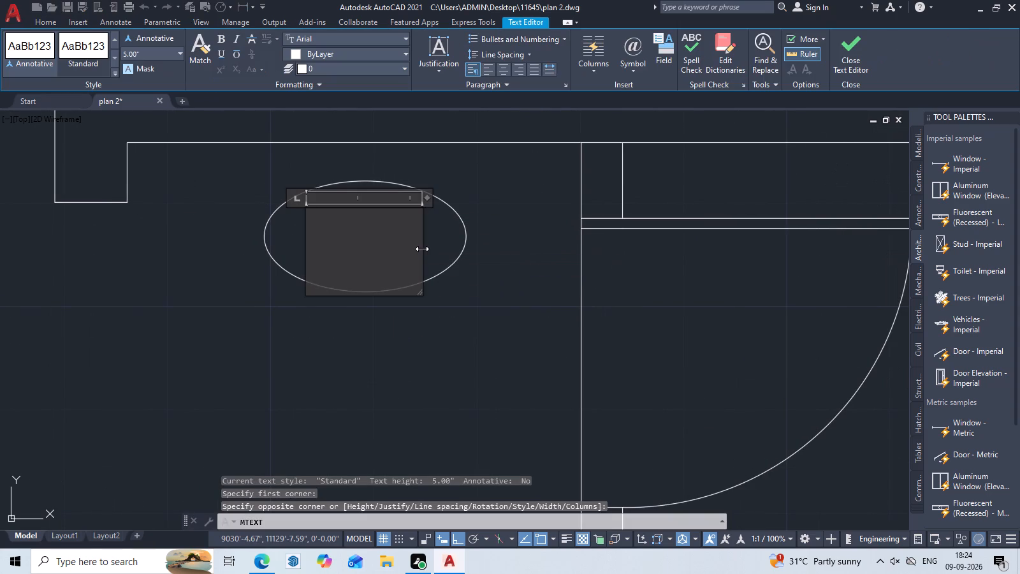
{"action": "type", "text": "WC"}
{"action": "left_click", "coordinate": [460, 257]}
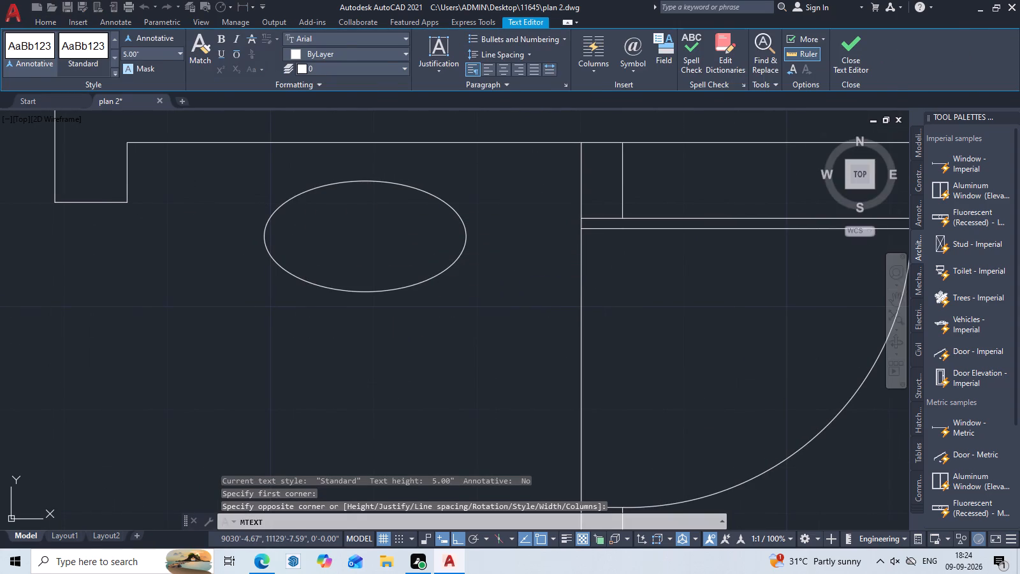
Write a two-line multiline text label "TOILET" and "7'X5'6"" in the room east of the WC lobby, below its door swing.
{"action": "scroll", "coordinate": [462, 268], "scroll_direction": "down", "scroll_amount": 5}
{"action": "middle_click_drag", "start_coordinate": [470, 309], "coordinate": [332, 330]}
{"action": "scroll", "coordinate": [363, 332], "scroll_direction": "up", "scroll_amount": 2}
{"action": "middle_click_drag", "start_coordinate": [429, 373], "coordinate": [419, 339]}
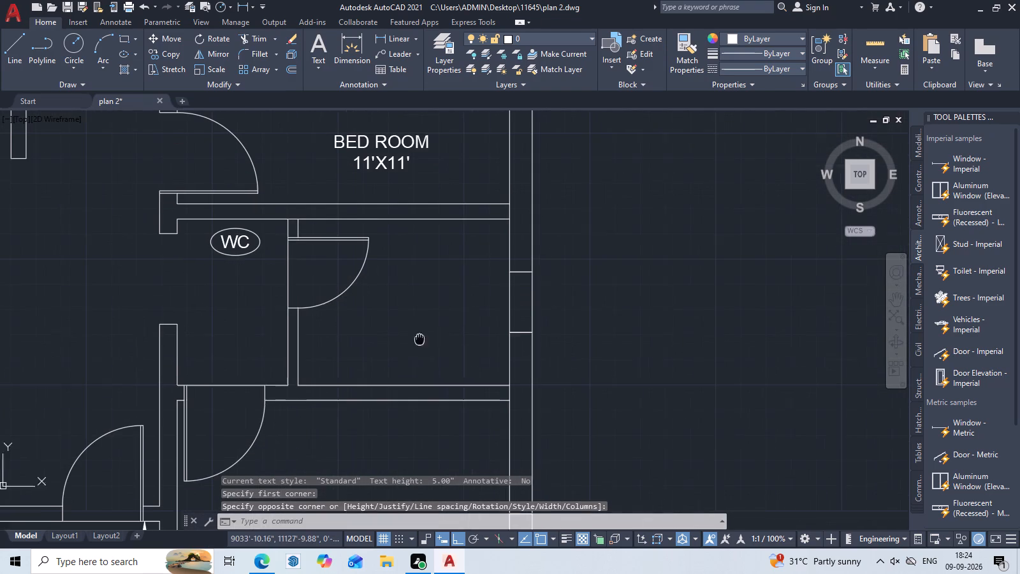
{"action": "type", "text": "T"}
{"action": "key", "text": "space"}
{"action": "middle_click_drag", "start_coordinate": [425, 327], "coordinate": [418, 263]}
{"action": "left_click", "coordinate": [339, 267]}
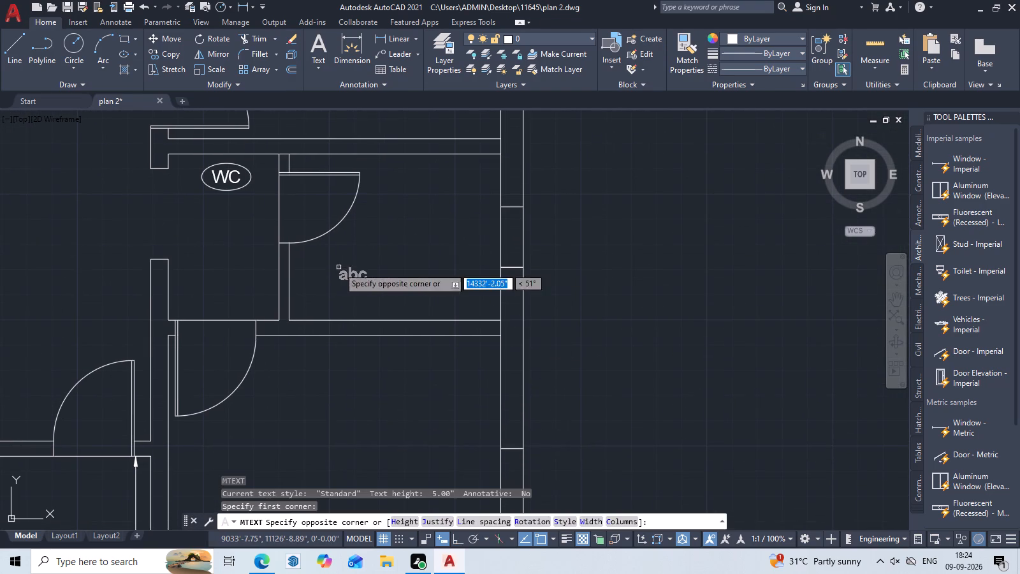
{"action": "left_click", "coordinate": [462, 288]}
{"action": "type", "text": "TOILET"}
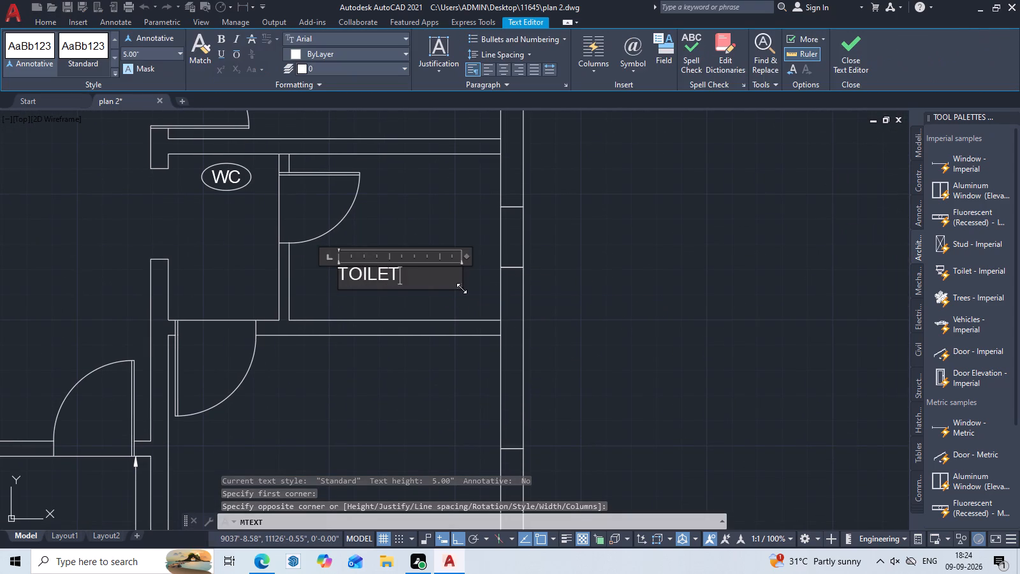
{"action": "key", "text": "Return"}
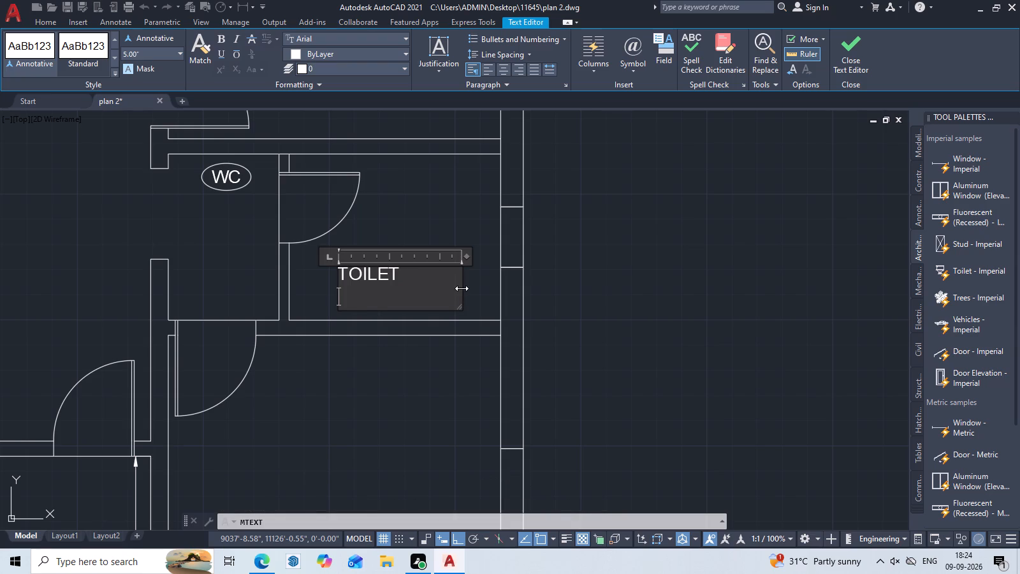
{"action": "type", "text": "7'"}
{"action": "key", "text": "x"}
{"action": "type", "text": "5'6"}
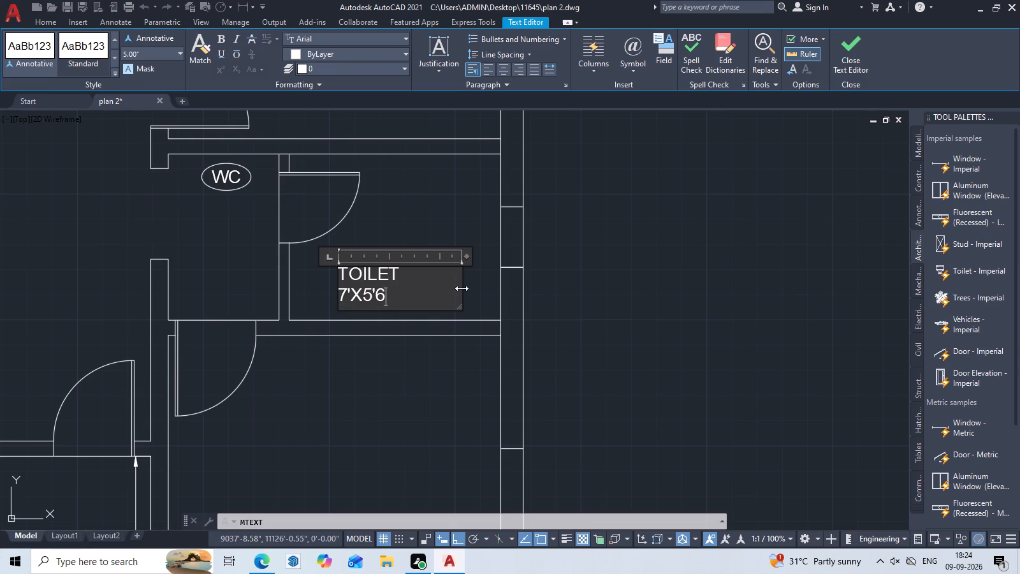
{"action": "key", "text": "shift+quotedbl"}
Center-align both lines of the toilet label and finish editing the text.
{"action": "triple_click", "coordinate": [383, 274]}
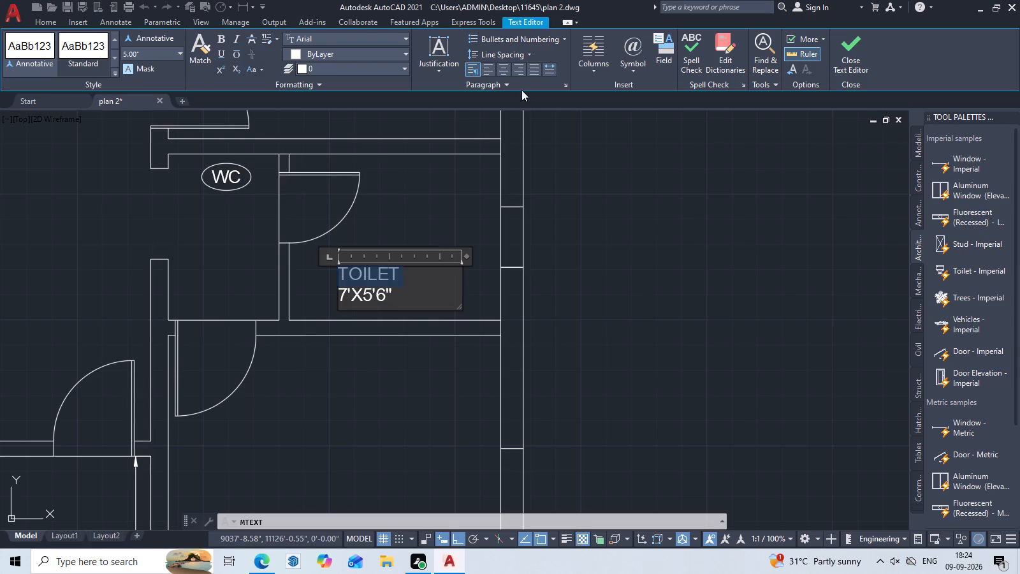
{"action": "left_click", "coordinate": [506, 71]}
{"action": "triple_click", "coordinate": [386, 295]}
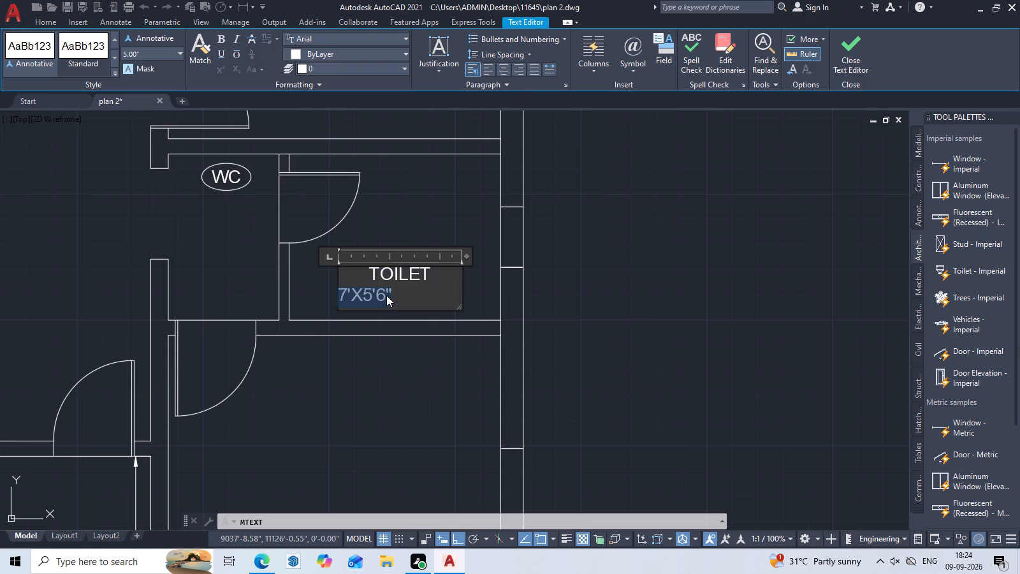
{"action": "left_click", "coordinate": [499, 65]}
{"action": "left_click", "coordinate": [541, 300]}
Start a center-aligned multiline text box in the room south of the toilet, east of its door swing.
{"action": "scroll", "coordinate": [538, 308], "scroll_direction": "down", "scroll_amount": 1}
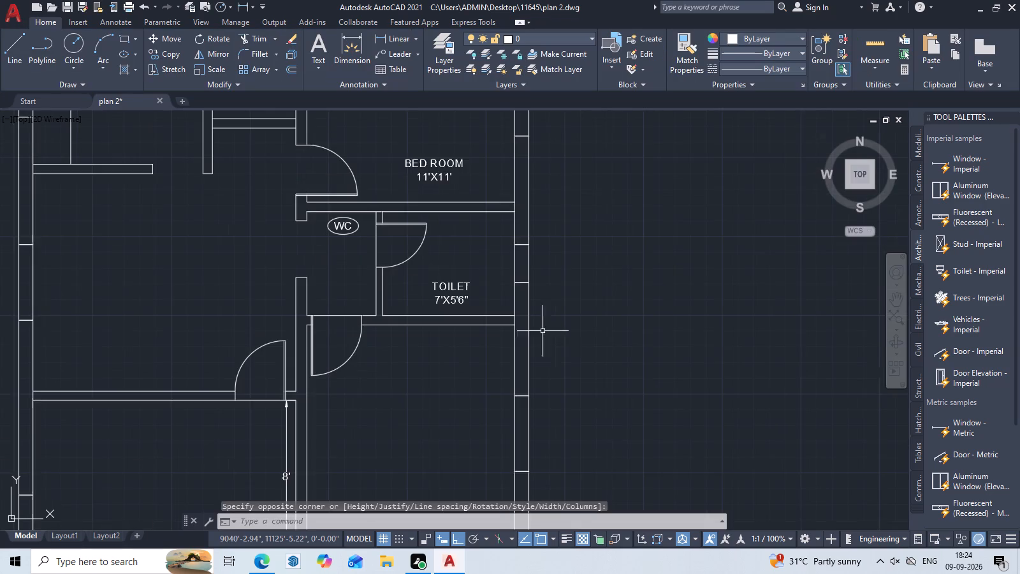
{"action": "middle_click_drag", "start_coordinate": [557, 351], "coordinate": [587, 284]}
{"action": "middle_click_drag", "start_coordinate": [453, 348], "coordinate": [488, 298]}
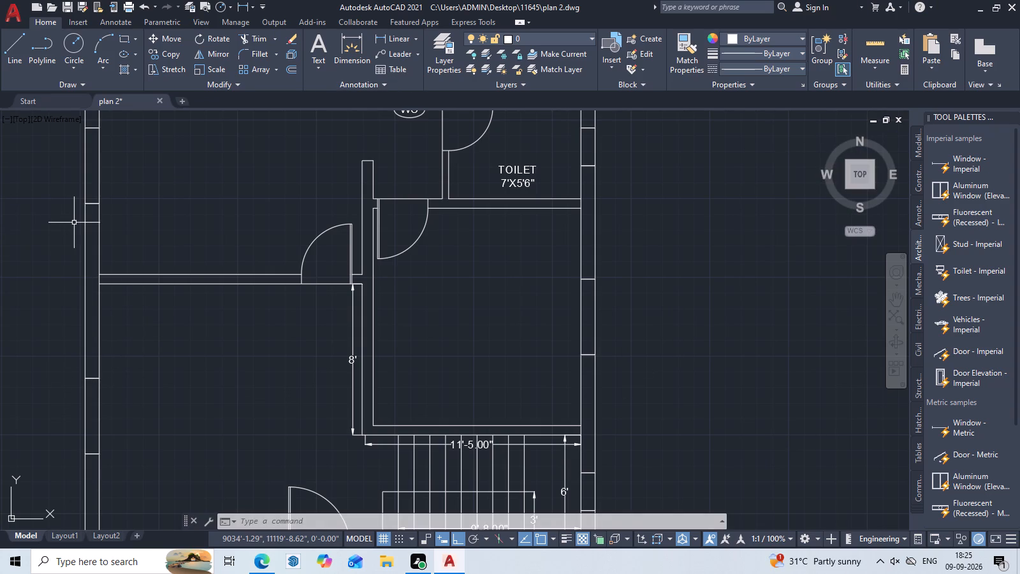
{"action": "middle_click_drag", "start_coordinate": [518, 299], "coordinate": [559, 238]}
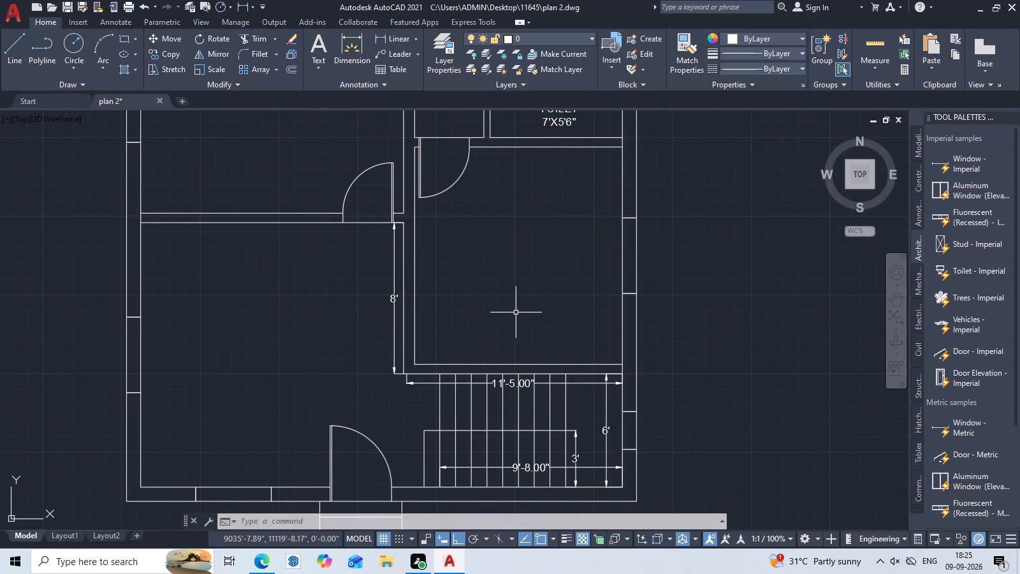
{"action": "type", "text": "T"}
{"action": "key", "text": "space"}
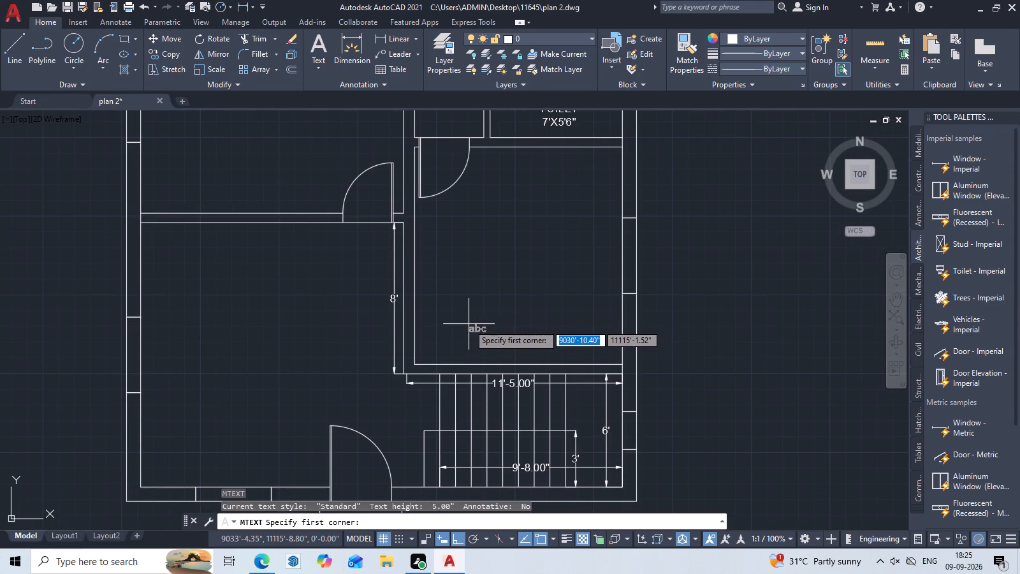
{"action": "scroll", "coordinate": [469, 324], "scroll_direction": "down", "scroll_amount": 1}
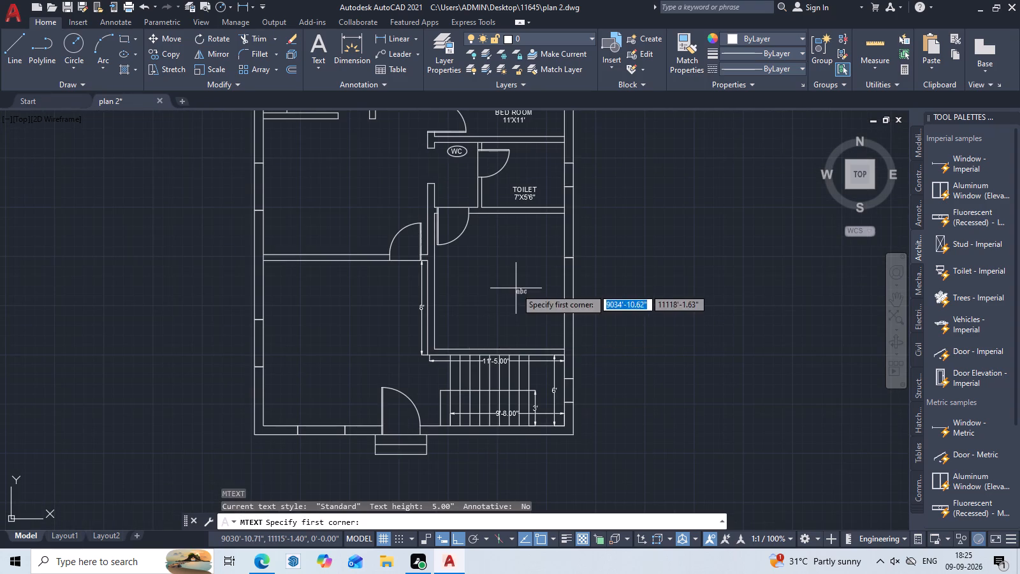
{"action": "middle_click_drag", "start_coordinate": [516, 288], "coordinate": [449, 342]}
{"action": "scroll", "coordinate": [442, 310], "scroll_direction": "up", "scroll_amount": 2}
{"action": "left_click", "coordinate": [380, 230]}
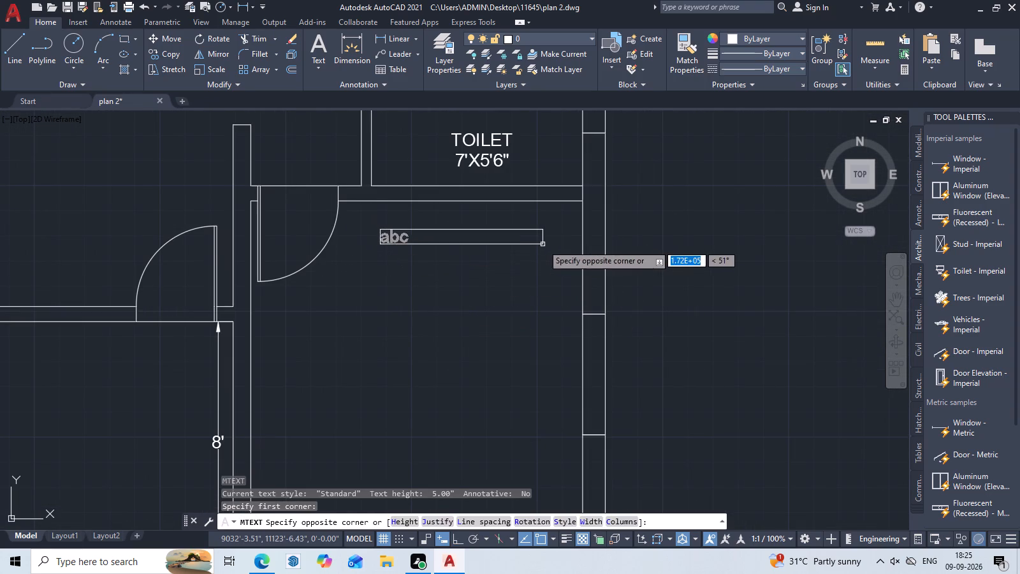
{"action": "left_click", "coordinate": [558, 247]}
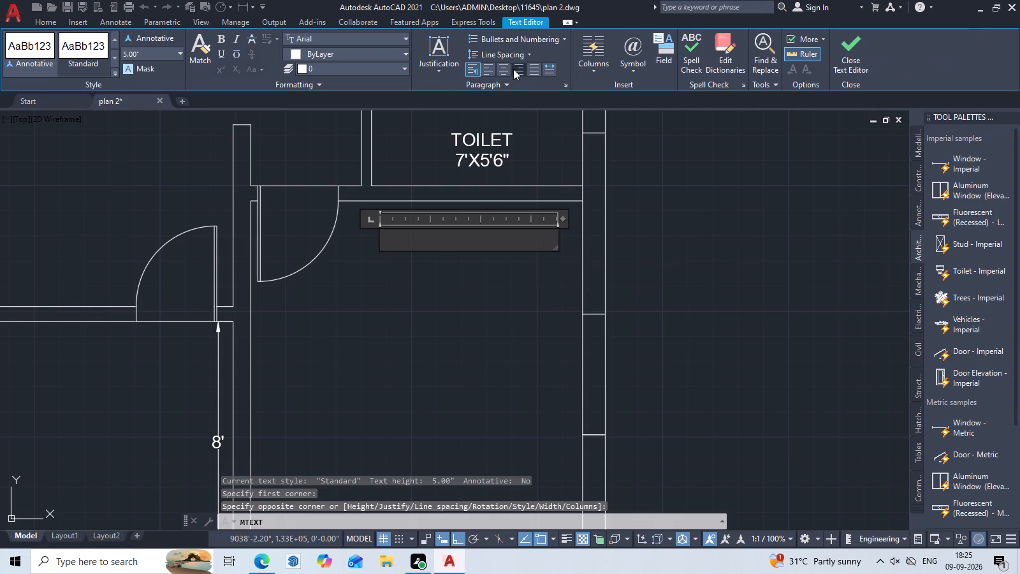
{"action": "double_click", "coordinate": [506, 68]}
{"action": "left_click", "coordinate": [506, 68]}
{"action": "double_click", "coordinate": [488, 247]}
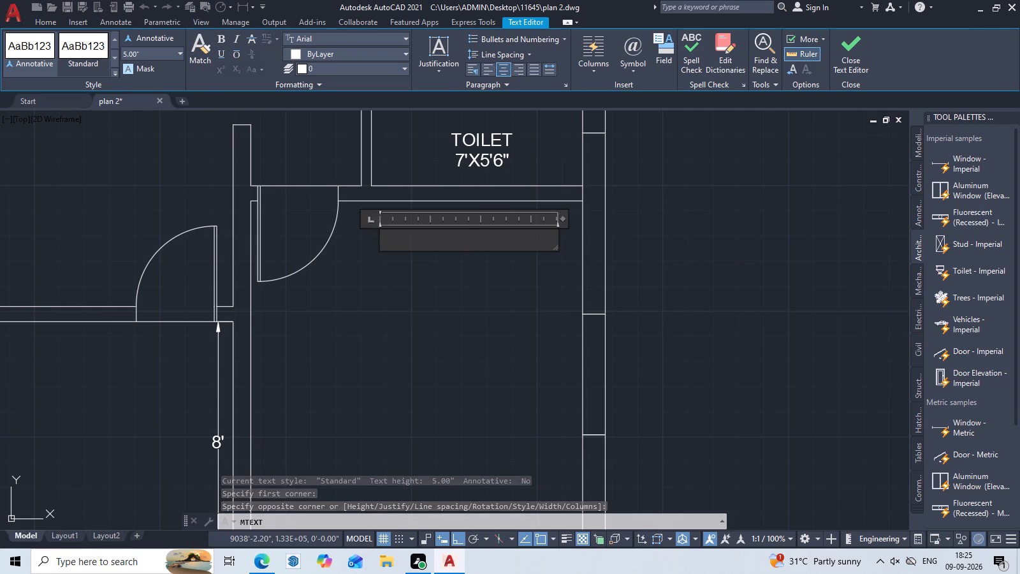
Enter "BED ROOM" and "11'X11'7"" on two lines as the label of the room south of the toilet.
{"action": "type", "text": "BR"}
{"action": "key", "text": "BackSpace"}
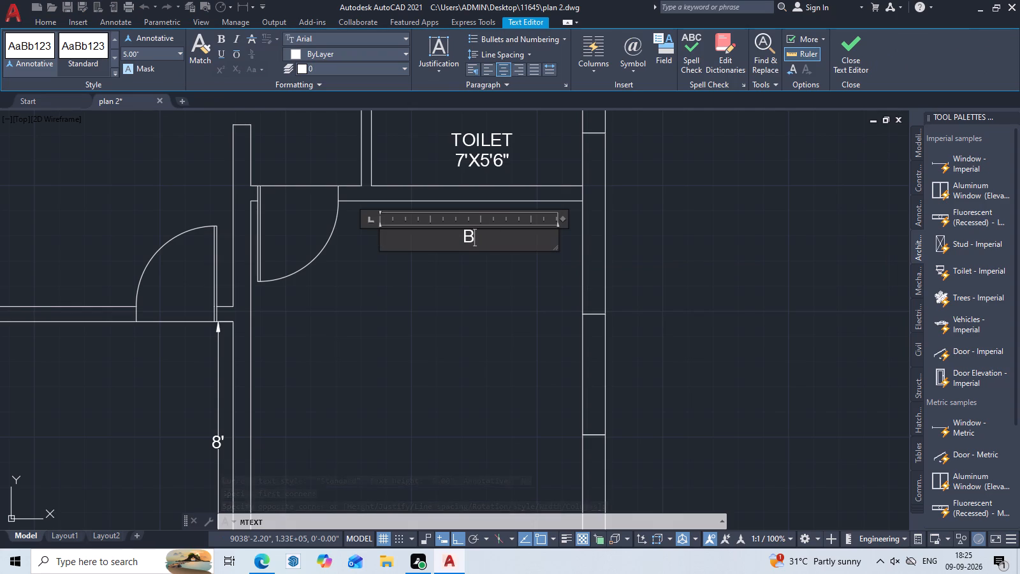
{"action": "type", "text": "ED"}
{"action": "key", "text": "space"}
{"action": "type", "text": "ROO"}
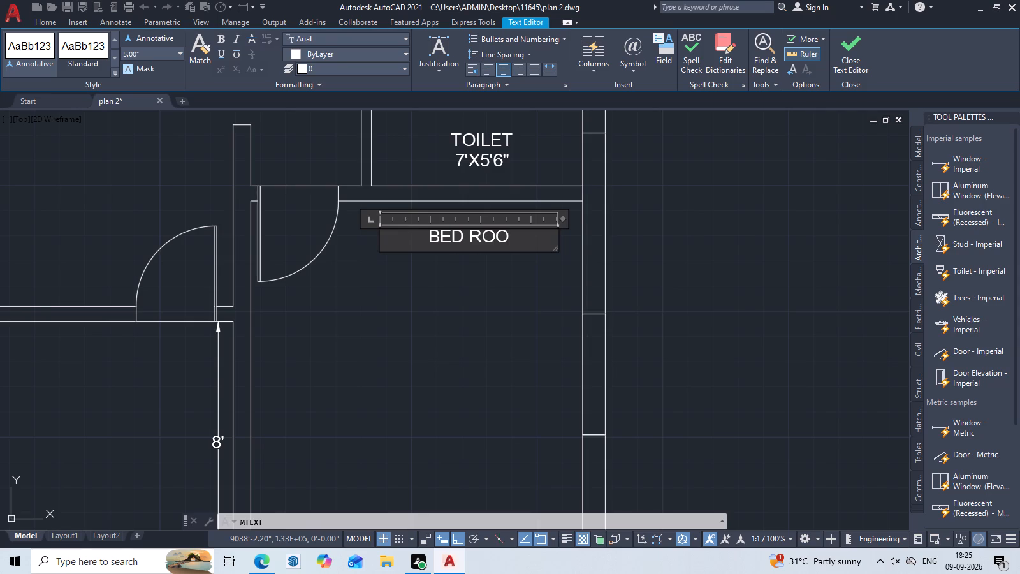
{"action": "type", "text": "M"}
{"action": "key", "text": "space"}
{"action": "key", "text": "Return"}
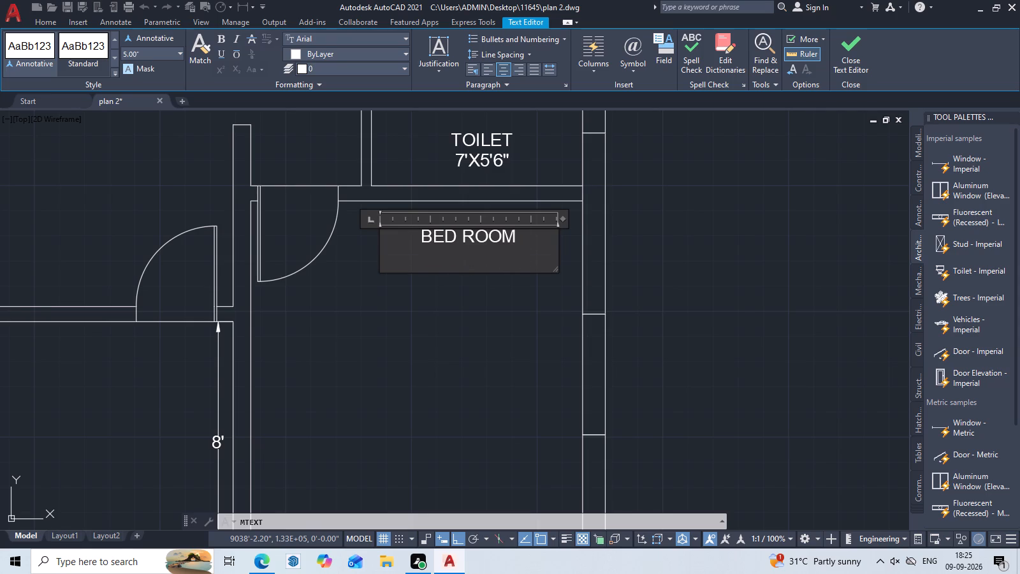
{"action": "type", "text": "11'"}
{"action": "key", "text": "x"}
{"action": "type", "text": "11'"}
{"action": "key", "text": "7"}
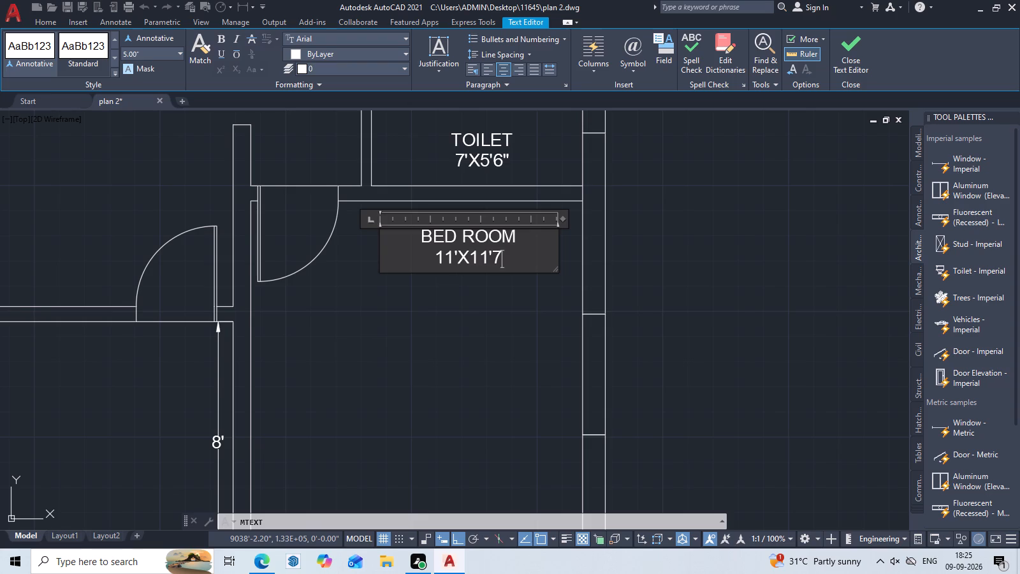
{"action": "key", "text": "shift+quotedbl"}
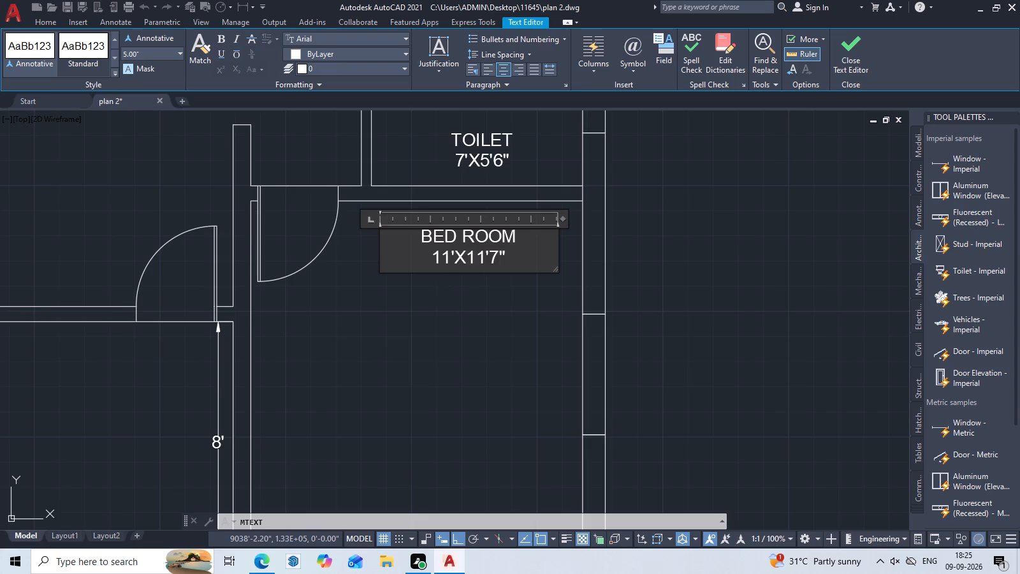
{"action": "left_click", "coordinate": [518, 295]}
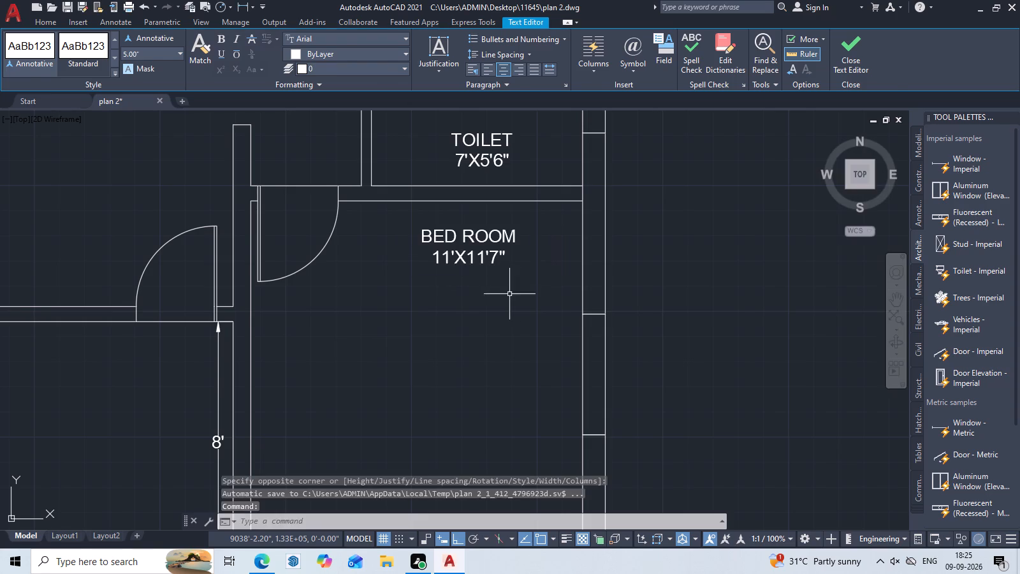
Write "LIVING / GUEST ROOM" as multiline text in the entrance-door room, near its north wall and west of the 8' dimension.
{"action": "scroll", "coordinate": [485, 289], "scroll_direction": "down", "scroll_amount": 2}
{"action": "middle_click_drag", "start_coordinate": [485, 291], "coordinate": [618, 241]}
{"action": "scroll", "coordinate": [534, 252], "scroll_direction": "up", "scroll_amount": 1}
{"action": "middle_click_drag", "start_coordinate": [405, 290], "coordinate": [484, 247]}
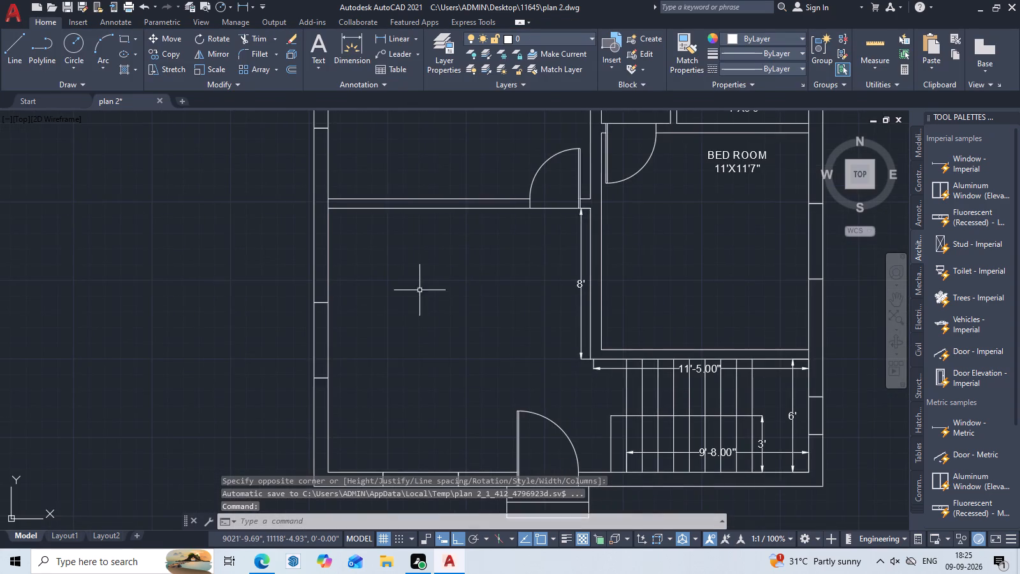
{"action": "middle_click_drag", "start_coordinate": [430, 277], "coordinate": [467, 243]}
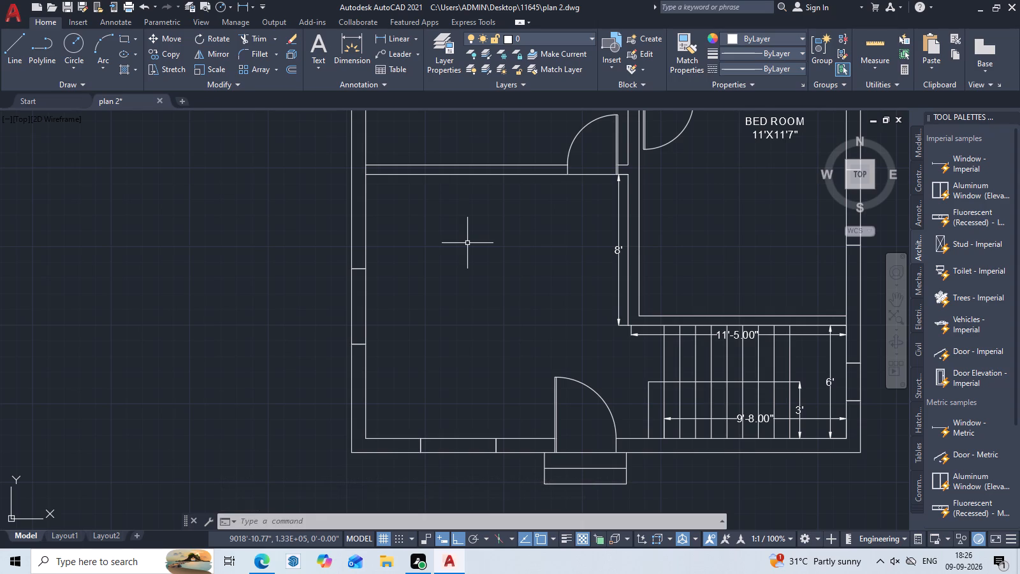
{"action": "type", "text": "T"}
{"action": "key", "text": "space"}
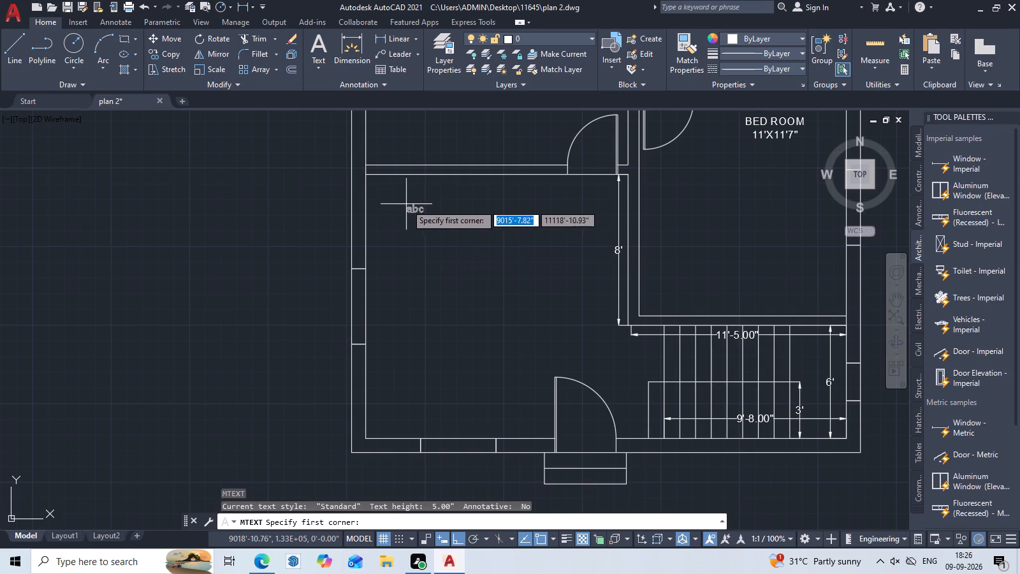
{"action": "left_click", "coordinate": [406, 204]}
{"action": "left_click", "coordinate": [544, 216]}
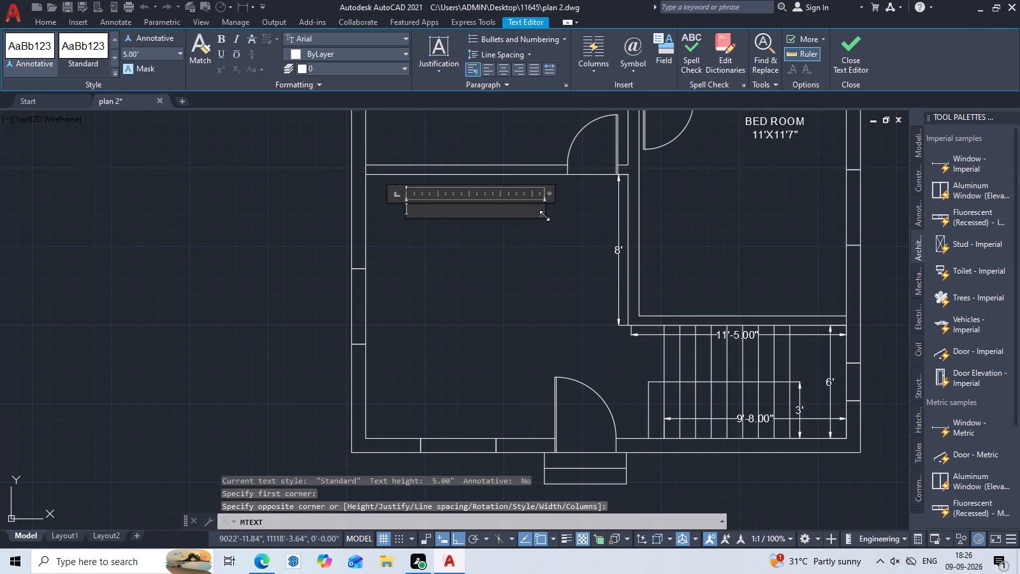
{"action": "type", "text": "LIVI"}
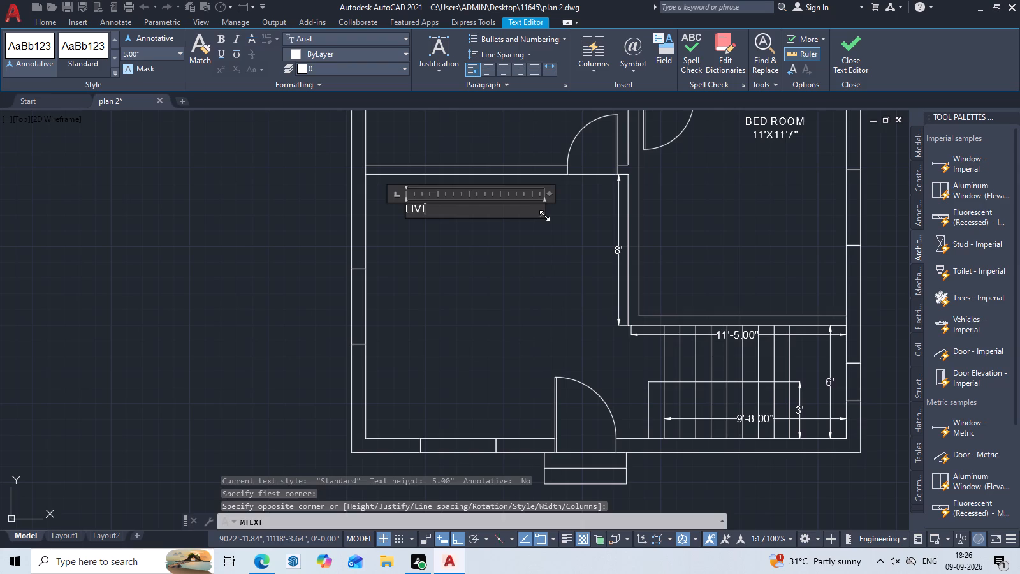
{"action": "type", "text": "NG"}
{"action": "key", "text": "space"}
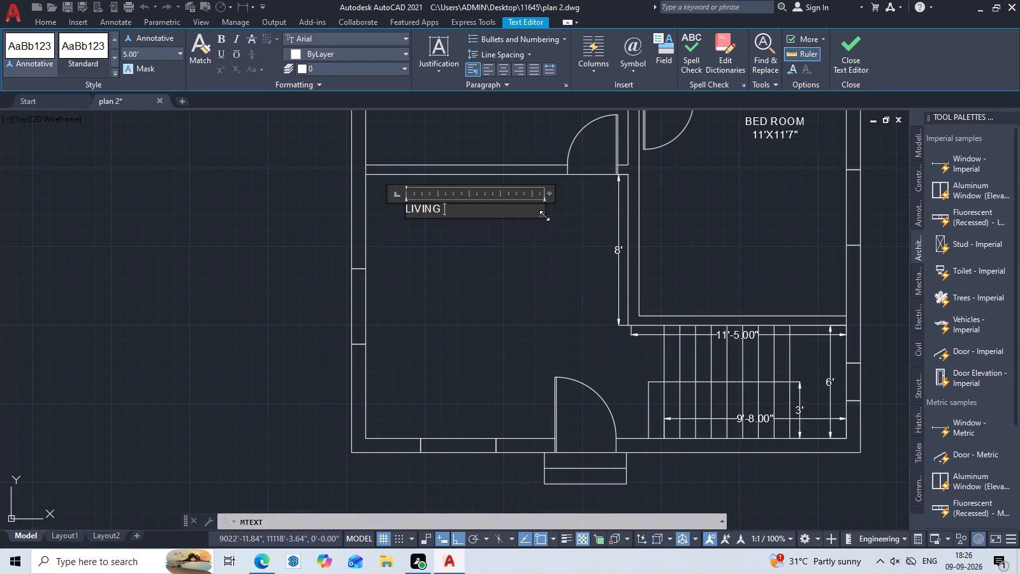
{"action": "type", "text": "/"}
{"action": "key", "text": "space"}
{"action": "key", "text": "g"}
{"action": "type", "text": "UEST"}
{"action": "key", "text": "space"}
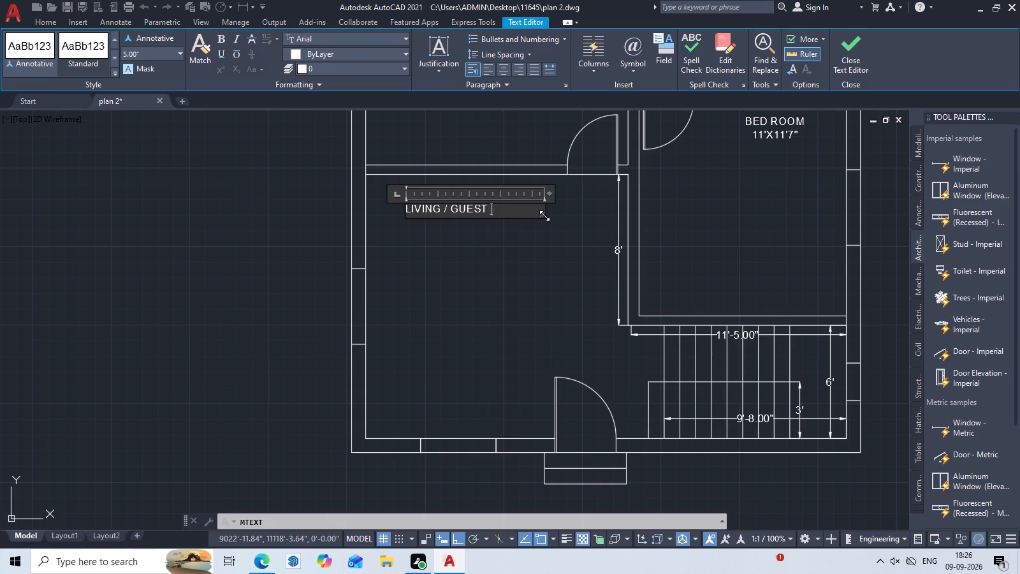
{"action": "type", "text": "ROM"}
{"action": "key", "text": "BackSpace"}
{"action": "type", "text": "OM"}
Add "13'11"X14'" as the second line of the living/guest room label.
{"action": "key", "text": "Return"}
{"action": "type", "text": "13'11\""}
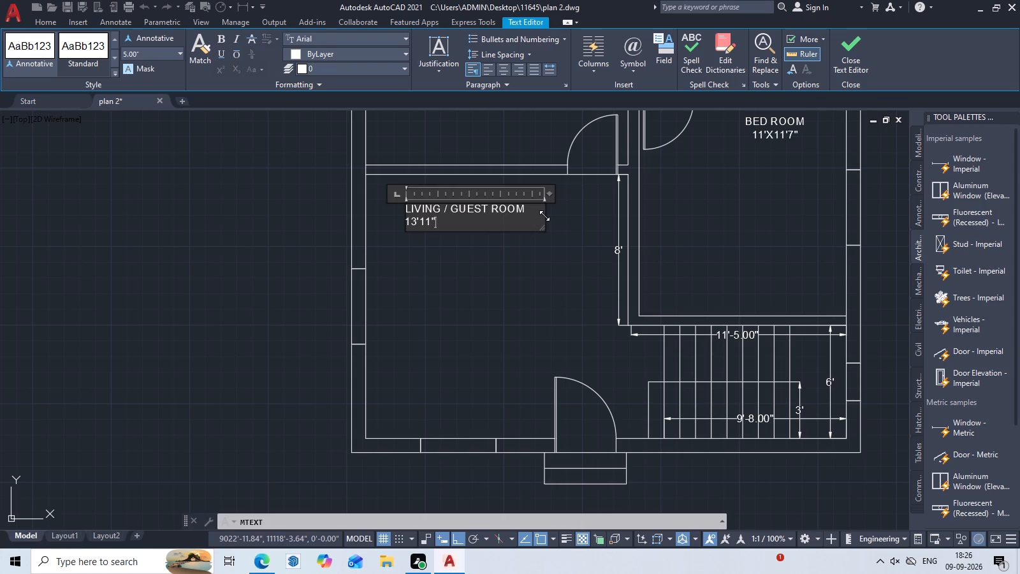
{"action": "key", "text": "space"}
{"action": "type", "text": "X"}
{"action": "key", "text": "space"}
{"action": "key", "text": "BackSpace"}
{"action": "key", "text": "BackSpace"}
{"action": "key", "text": "BackSpace"}
{"action": "type", "text": "X14'"}
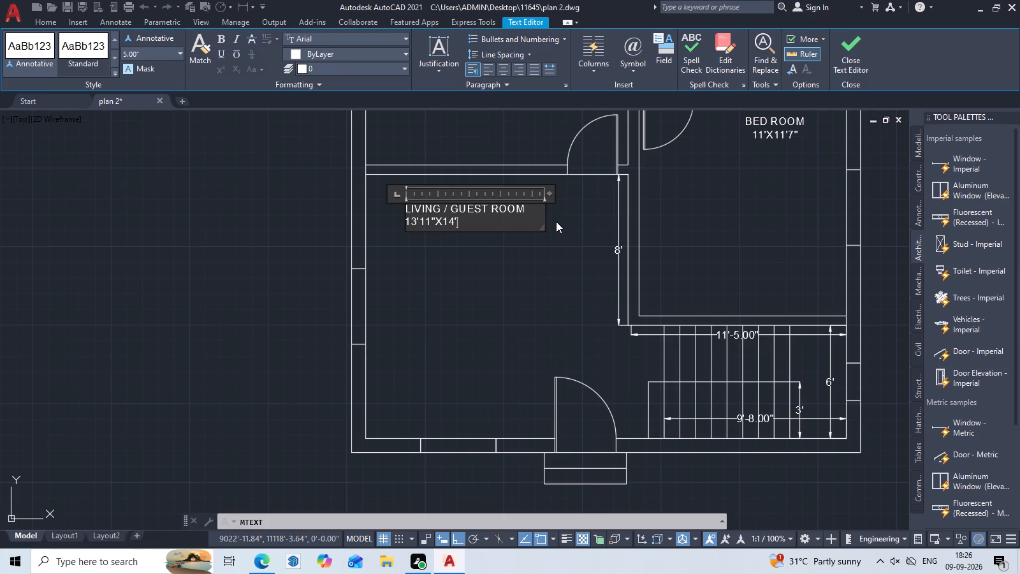
Center-align the size line of the living/guest room label and finish editing the text.
{"action": "triple_click", "coordinate": [430, 218]}
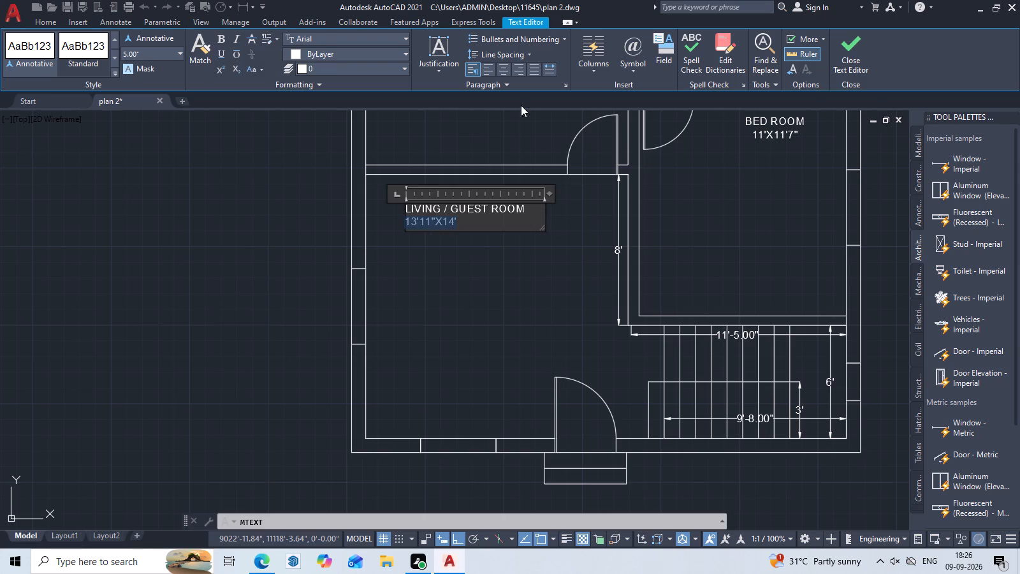
{"action": "left_click", "coordinate": [509, 67]}
{"action": "double_click", "coordinate": [500, 203]}
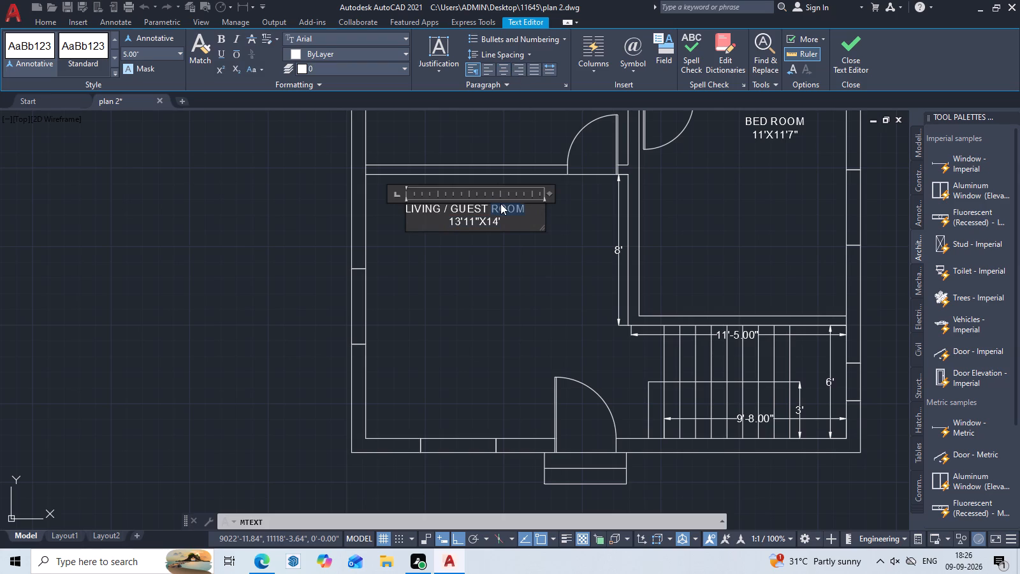
{"action": "left_click", "coordinate": [534, 249]}
Move the living/guest room label slightly south-east toward the middle of the room, with Ortho off.
{"action": "left_click", "coordinate": [482, 226]}
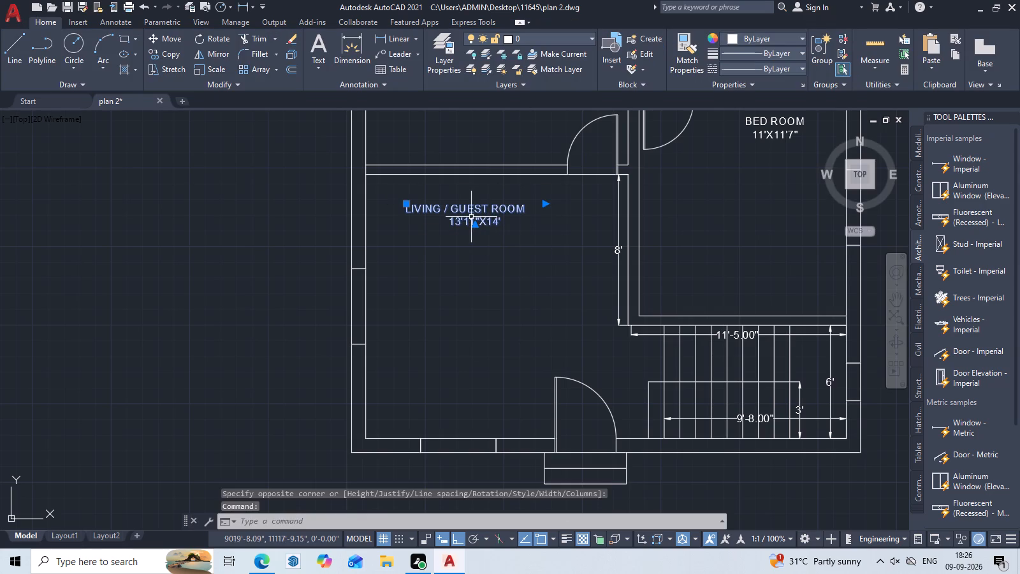
{"action": "type", "text": "M"}
{"action": "key", "text": "space"}
{"action": "scroll", "coordinate": [470, 209], "scroll_direction": "up", "scroll_amount": 2}
{"action": "left_click", "coordinate": [469, 209]}
{"action": "scroll", "coordinate": [532, 268], "scroll_direction": "down", "scroll_amount": 2}
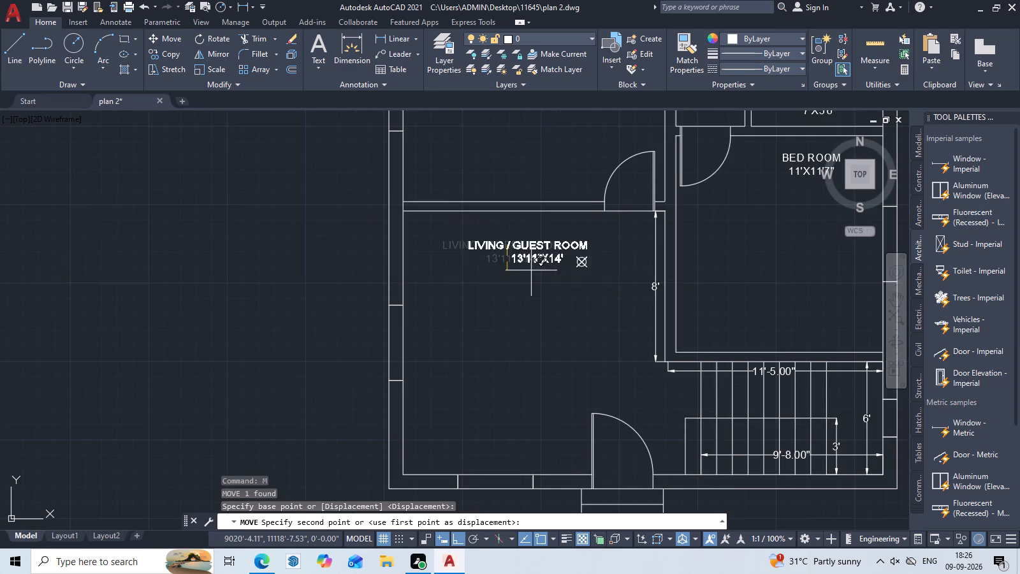
{"action": "middle_click_drag", "start_coordinate": [529, 272], "coordinate": [534, 256]}
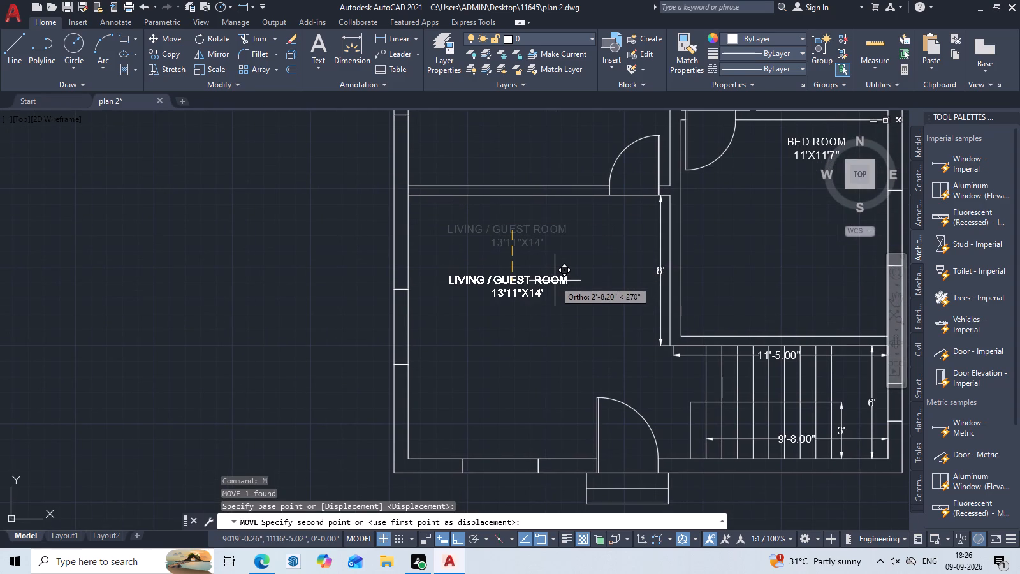
{"action": "key", "text": "F8"}
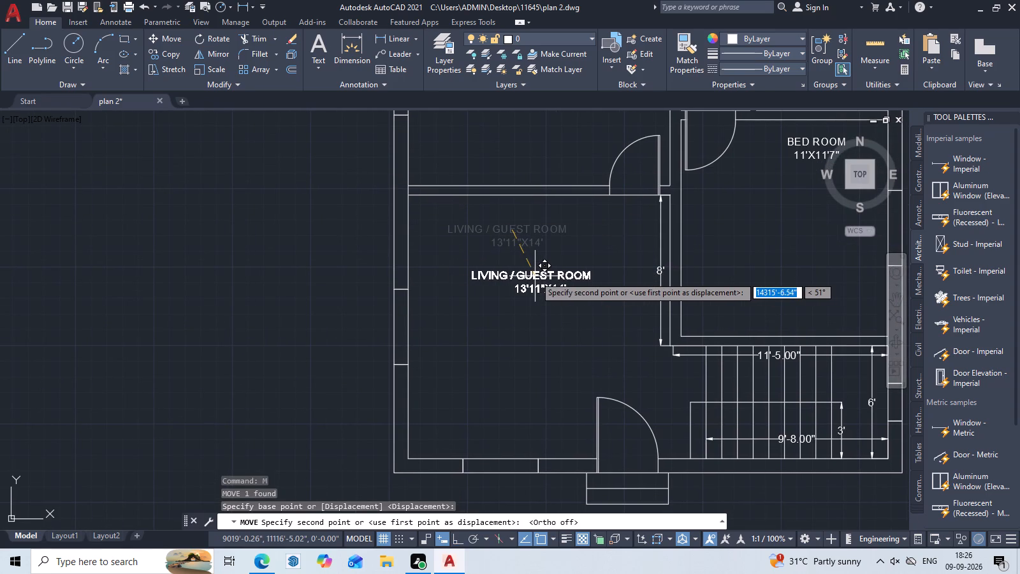
{"action": "left_click", "coordinate": [535, 276]}
Write a two-line multiline text label "DINING" and "13'11"X11'6"" in the room south of the kitchen.
{"action": "scroll", "coordinate": [557, 277], "scroll_direction": "down", "scroll_amount": 2}
{"action": "middle_click_drag", "start_coordinate": [613, 296], "coordinate": [619, 322]}
{"action": "scroll", "coordinate": [552, 250], "scroll_direction": "up", "scroll_amount": 2}
{"action": "middle_click_drag", "start_coordinate": [570, 267], "coordinate": [585, 329]}
{"action": "middle_click_drag", "start_coordinate": [586, 274], "coordinate": [588, 334]}
{"action": "type", "text": "T"}
{"action": "key", "text": "space"}
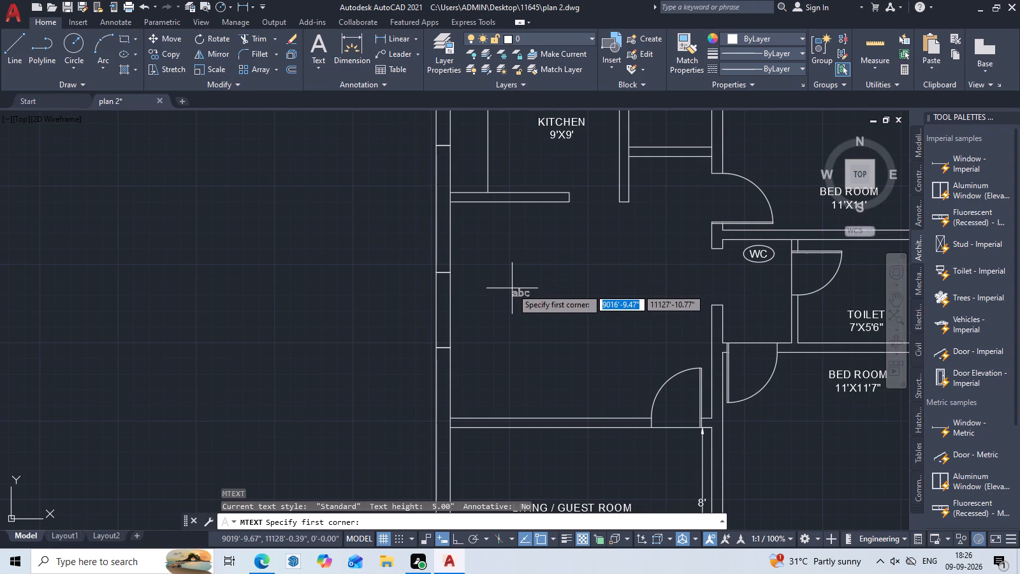
{"action": "scroll", "coordinate": [516, 271], "scroll_direction": "up", "scroll_amount": 1}
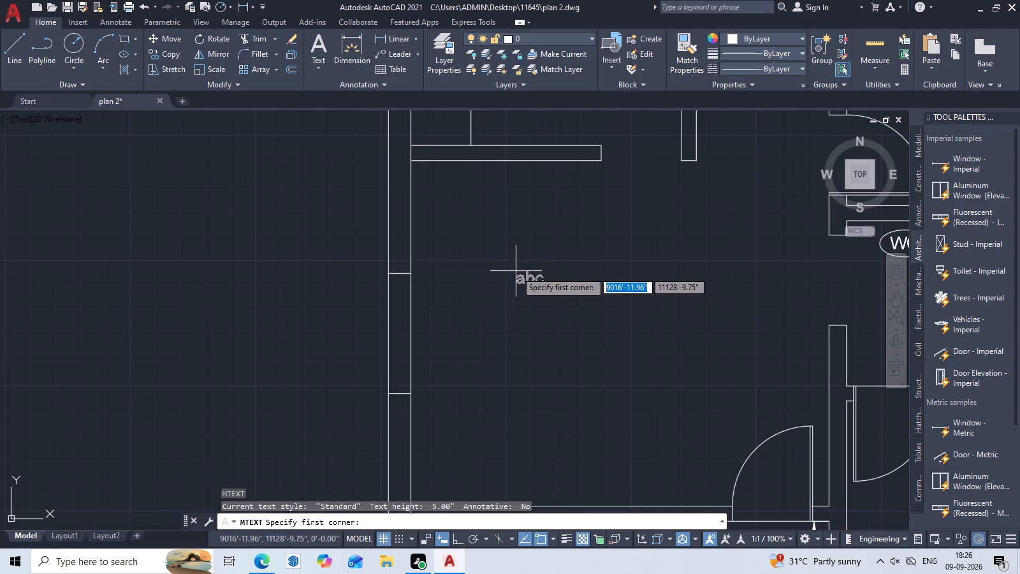
{"action": "left_click", "coordinate": [494, 257]}
{"action": "left_click", "coordinate": [664, 272]}
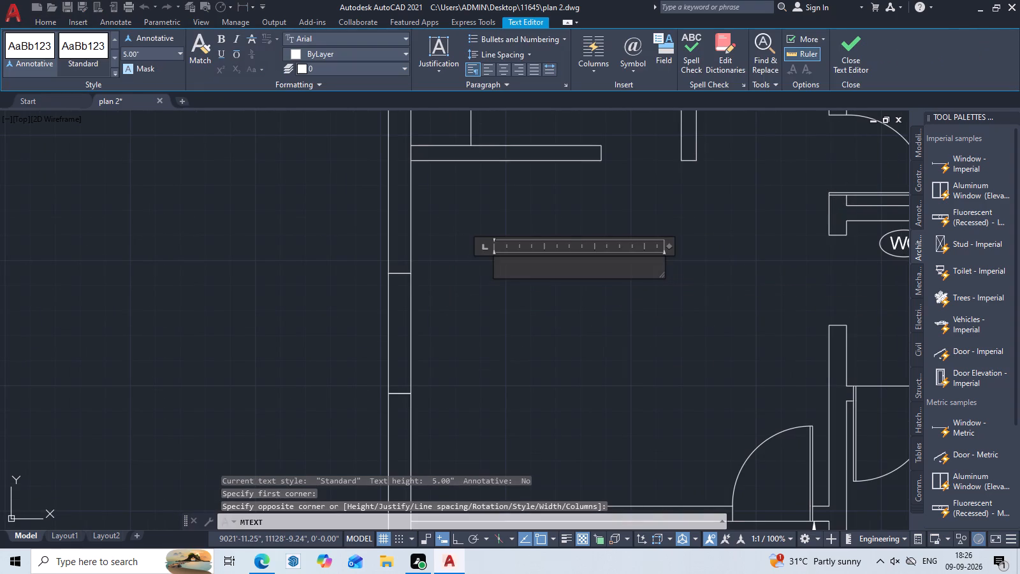
{"action": "type", "text": "DININ"}
{"action": "key", "text": "g"}
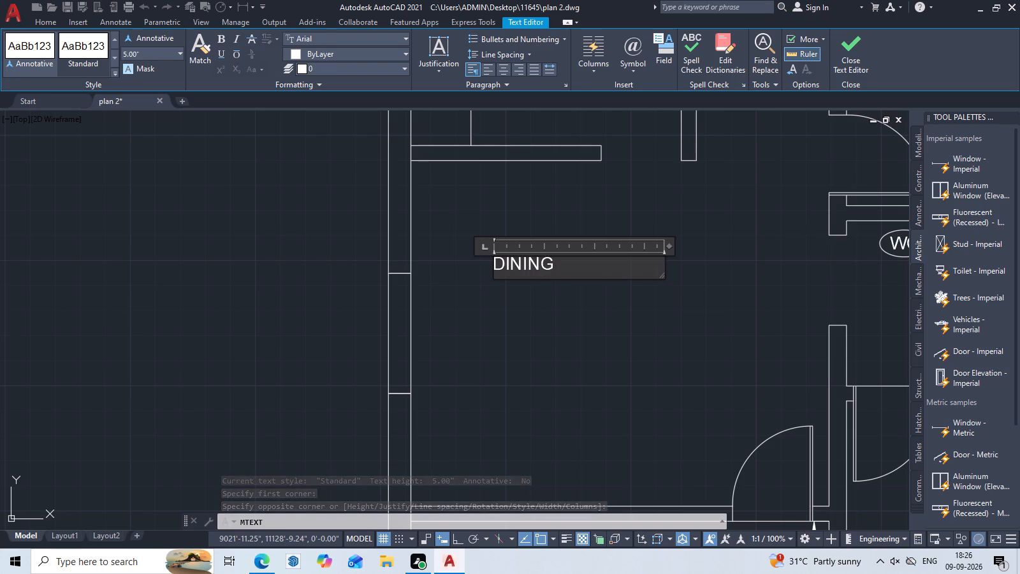
{"action": "key", "text": "Return"}
{"action": "type", "text": "13'11\""}
{"action": "key", "text": "x"}
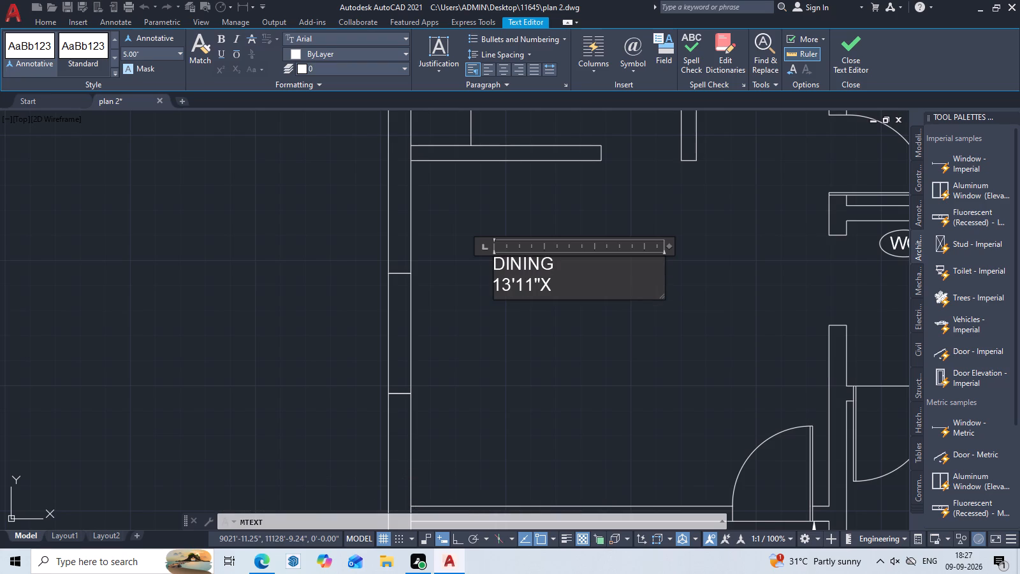
{"action": "type", "text": "11"}
{"action": "type", "text": "'6\""}
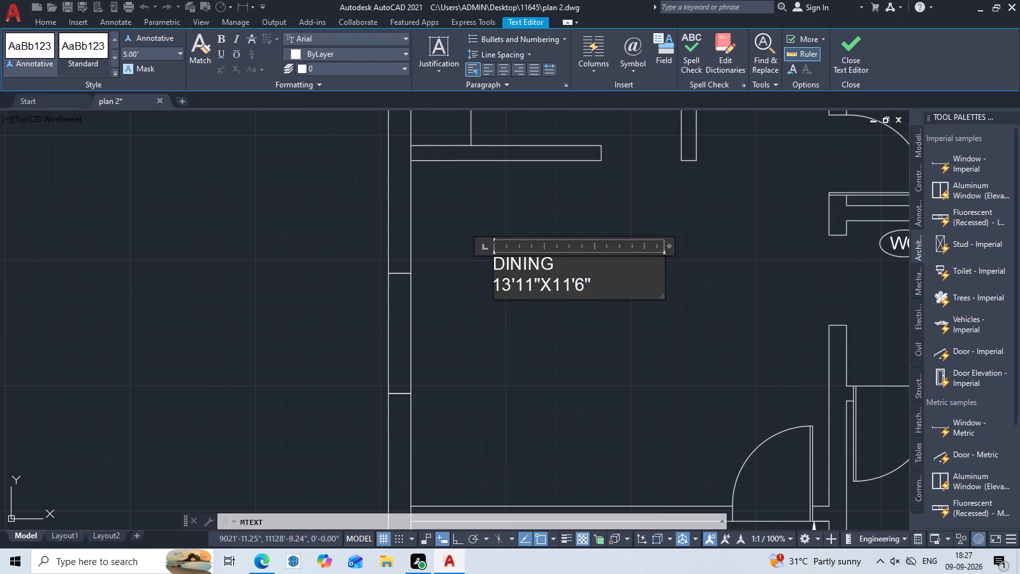
Center-align both lines of the dining label and finish editing the text.
{"action": "double_click", "coordinate": [550, 267]}
{"action": "double_click", "coordinate": [550, 267]}
{"action": "triple_click", "coordinate": [530, 267]}
{"action": "left_click", "coordinate": [507, 70]}
{"action": "left_click", "coordinate": [599, 279]}
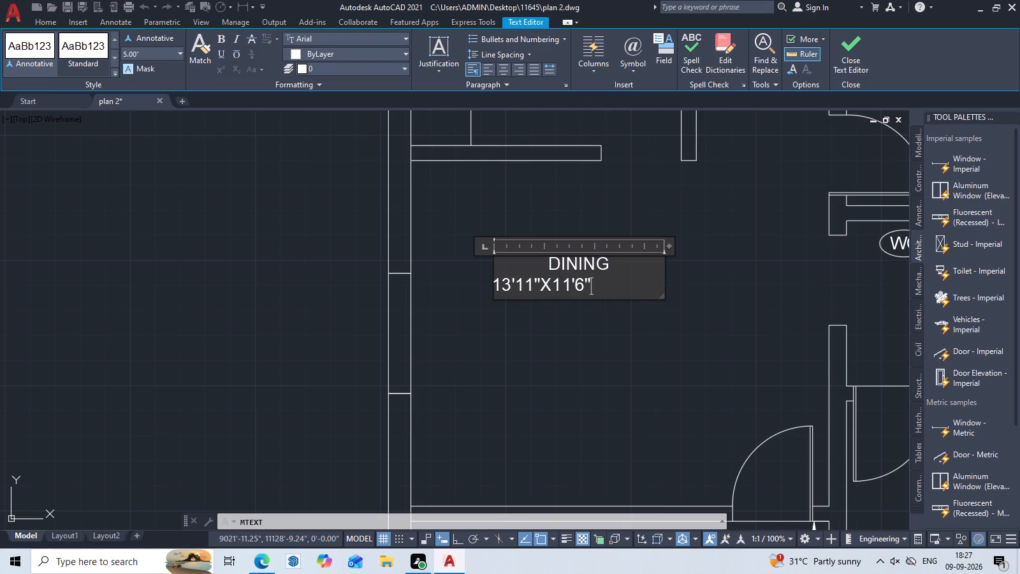
{"action": "triple_click", "coordinate": [588, 283]}
{"action": "left_click", "coordinate": [504, 71]}
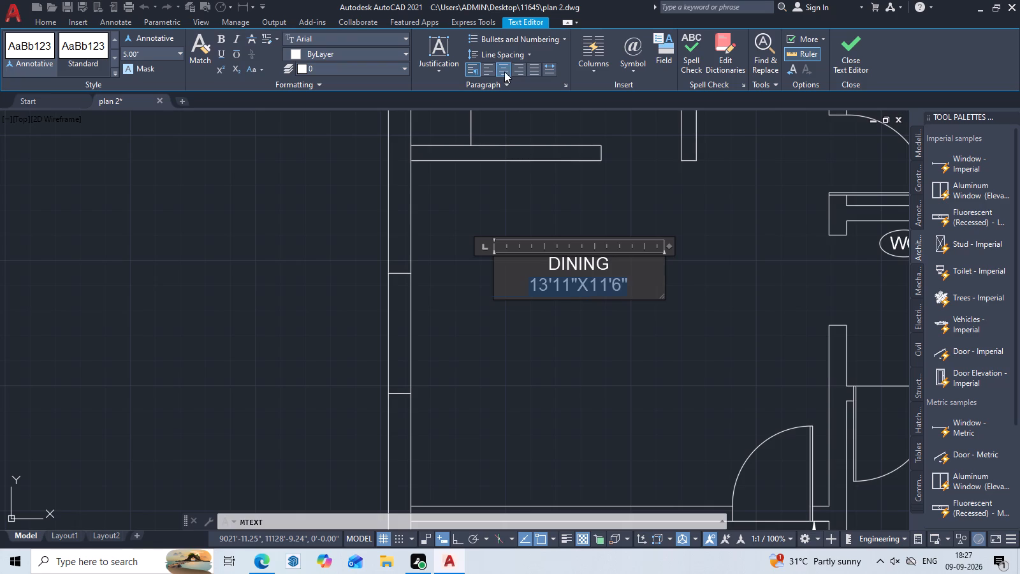
{"action": "left_click", "coordinate": [668, 267]}
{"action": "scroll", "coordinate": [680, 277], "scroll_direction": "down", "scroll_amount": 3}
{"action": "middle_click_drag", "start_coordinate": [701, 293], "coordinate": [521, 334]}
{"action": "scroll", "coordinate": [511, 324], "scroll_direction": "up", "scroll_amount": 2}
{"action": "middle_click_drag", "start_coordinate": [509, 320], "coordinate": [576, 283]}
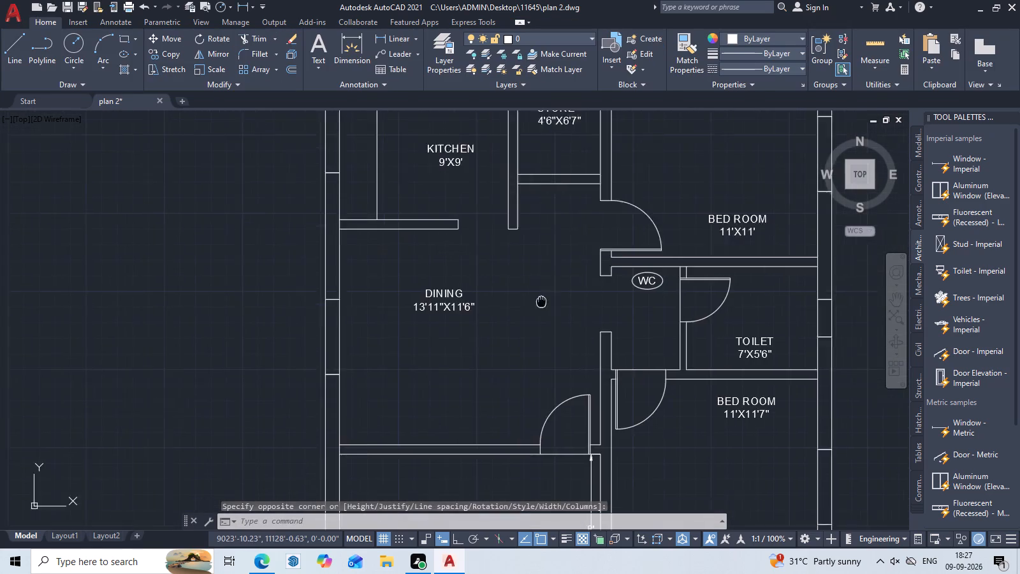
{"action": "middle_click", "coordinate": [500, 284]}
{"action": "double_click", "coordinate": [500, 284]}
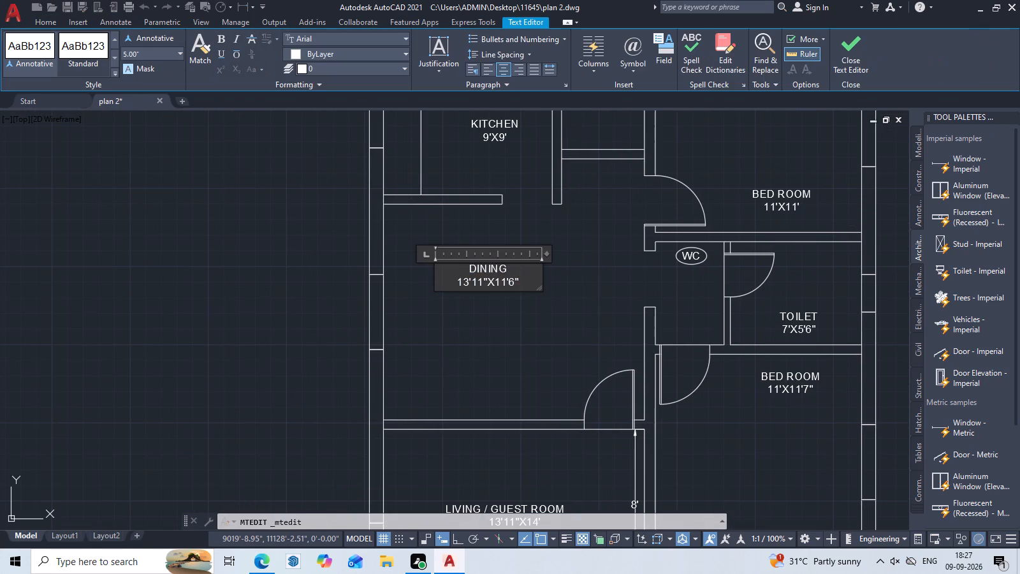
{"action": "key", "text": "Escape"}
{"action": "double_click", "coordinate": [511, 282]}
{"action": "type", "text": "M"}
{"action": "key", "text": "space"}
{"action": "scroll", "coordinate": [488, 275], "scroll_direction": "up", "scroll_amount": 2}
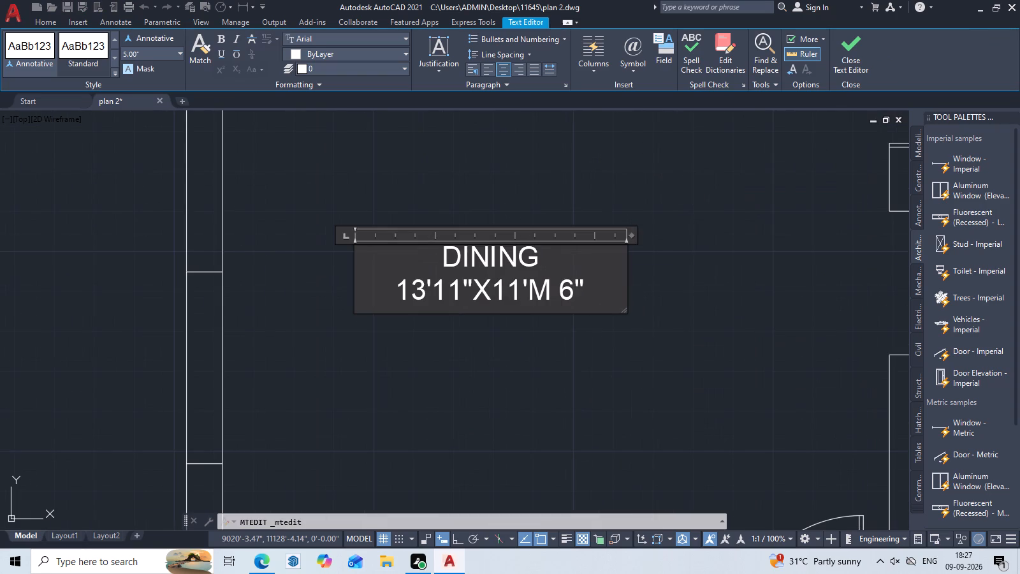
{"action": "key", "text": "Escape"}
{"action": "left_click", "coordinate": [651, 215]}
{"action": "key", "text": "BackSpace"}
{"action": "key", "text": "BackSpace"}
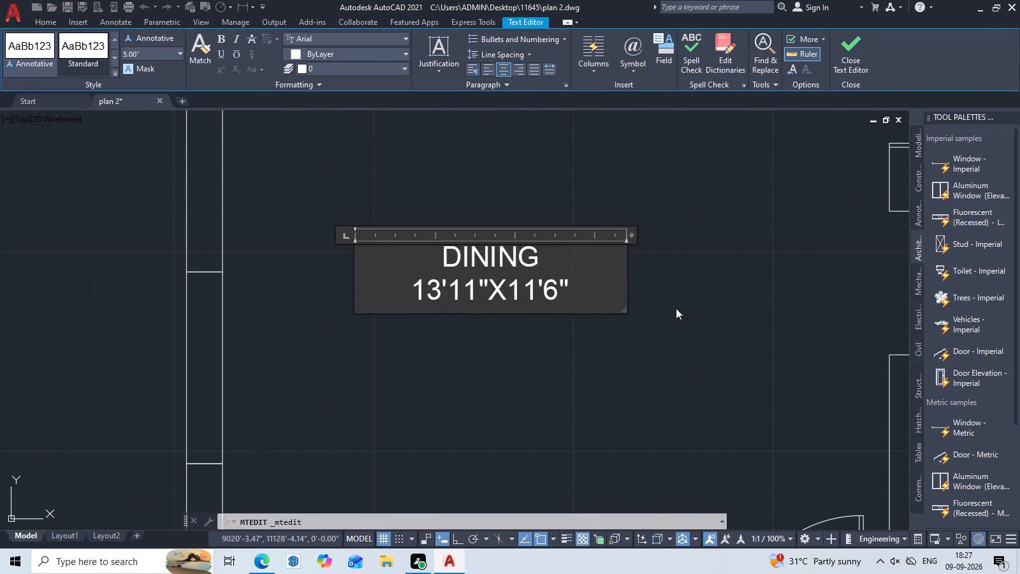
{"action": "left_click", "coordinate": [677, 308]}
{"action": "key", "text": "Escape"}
Move the dining label slightly south toward the middle of the room.
{"action": "left_click", "coordinate": [550, 297]}
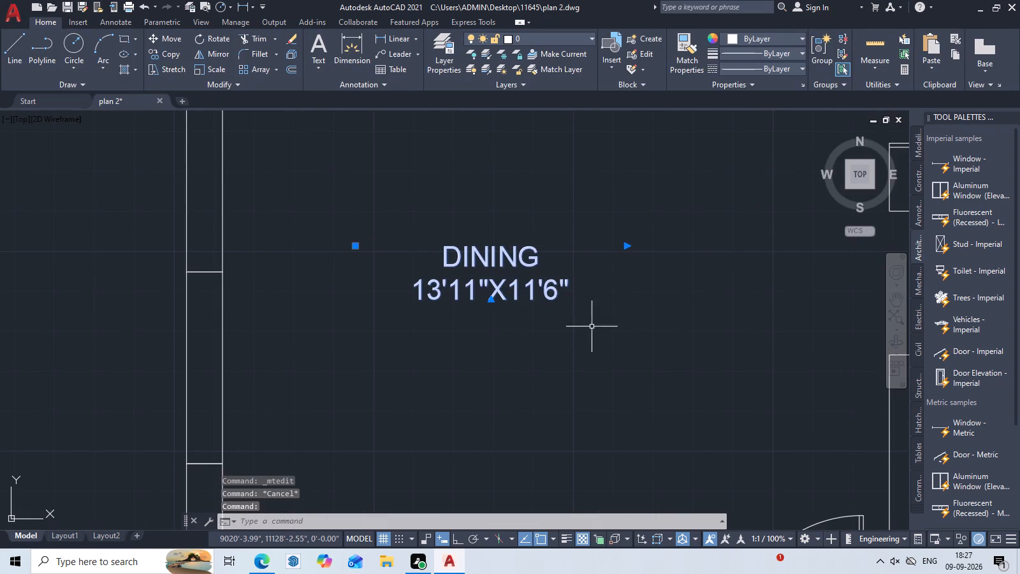
{"action": "type", "text": "M"}
{"action": "key", "text": "space"}
{"action": "scroll", "coordinate": [500, 293], "scroll_direction": "up", "scroll_amount": 1}
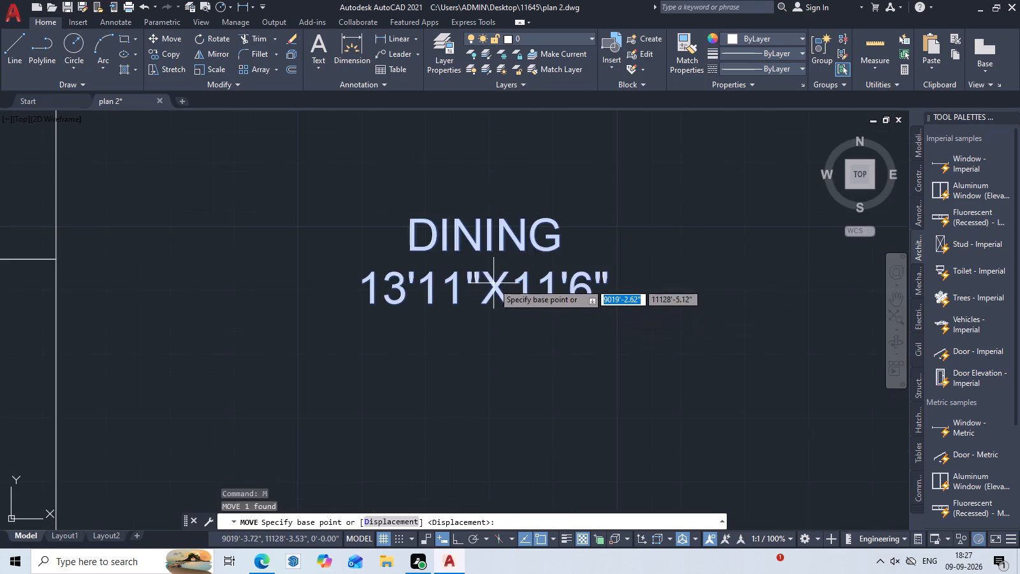
{"action": "left_click", "coordinate": [493, 283]}
{"action": "scroll", "coordinate": [497, 339], "scroll_direction": "down", "scroll_amount": 2}
{"action": "middle_click_drag", "start_coordinate": [497, 342], "coordinate": [508, 261]}
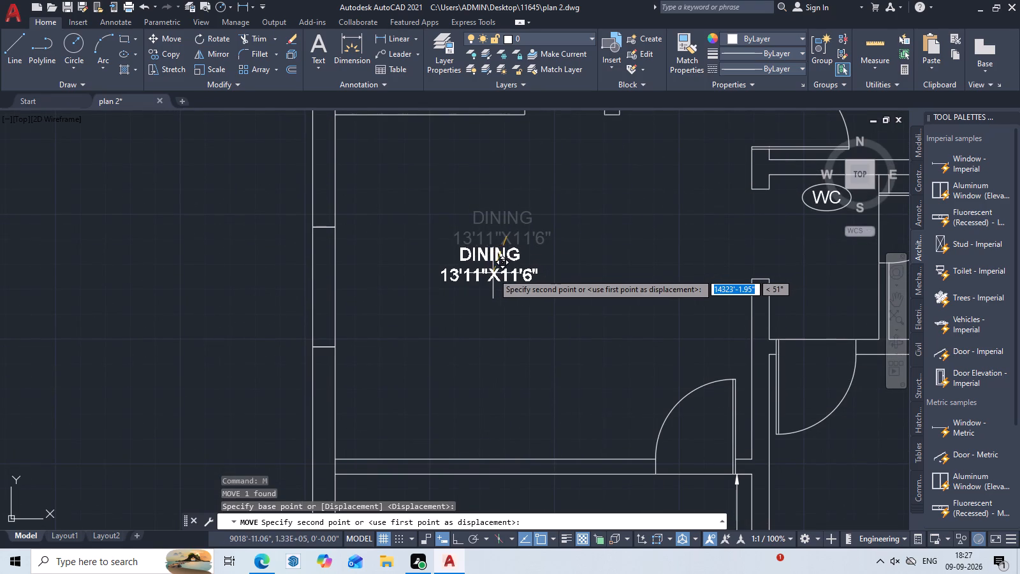
{"action": "left_click", "coordinate": [493, 273]}
Draw a glazing line between the end-line midpoints of the east-wall window in the 11'X11'7" bedroom.
{"action": "scroll", "coordinate": [507, 276], "scroll_direction": "down", "scroll_amount": 2}
{"action": "middle_click_drag", "start_coordinate": [537, 293], "coordinate": [449, 325]}
{"action": "scroll", "coordinate": [562, 330], "scroll_direction": "down", "scroll_amount": 2}
{"action": "middle_click_drag", "start_coordinate": [599, 337], "coordinate": [599, 355]}
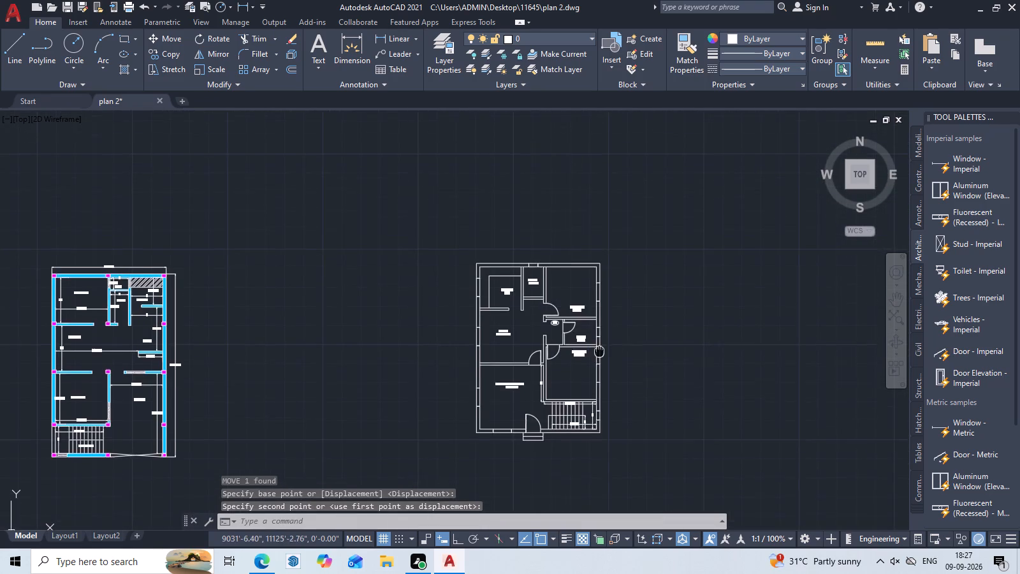
{"action": "scroll", "coordinate": [548, 321], "scroll_direction": "up", "scroll_amount": 3}
{"action": "middle_click_drag", "start_coordinate": [562, 326], "coordinate": [560, 289]}
{"action": "key", "text": "Escape"}
{"action": "scroll", "coordinate": [683, 348], "scroll_direction": "down", "scroll_amount": 2}
{"action": "middle_click_drag", "start_coordinate": [683, 349], "coordinate": [636, 323]}
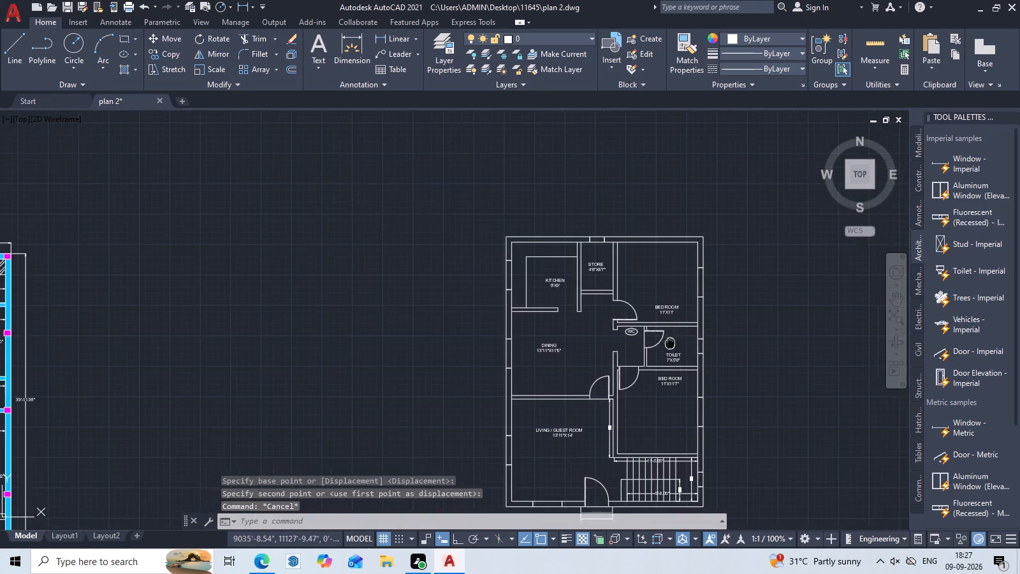
{"action": "middle_click_drag", "start_coordinate": [636, 323], "coordinate": [593, 281]}
{"action": "scroll", "coordinate": [576, 299], "scroll_direction": "up", "scroll_amount": 2}
{"action": "middle_click_drag", "start_coordinate": [615, 341], "coordinate": [585, 260]}
{"action": "scroll", "coordinate": [622, 349], "scroll_direction": "up", "scroll_amount": 2}
{"action": "middle_click_drag", "start_coordinate": [641, 356], "coordinate": [553, 313]}
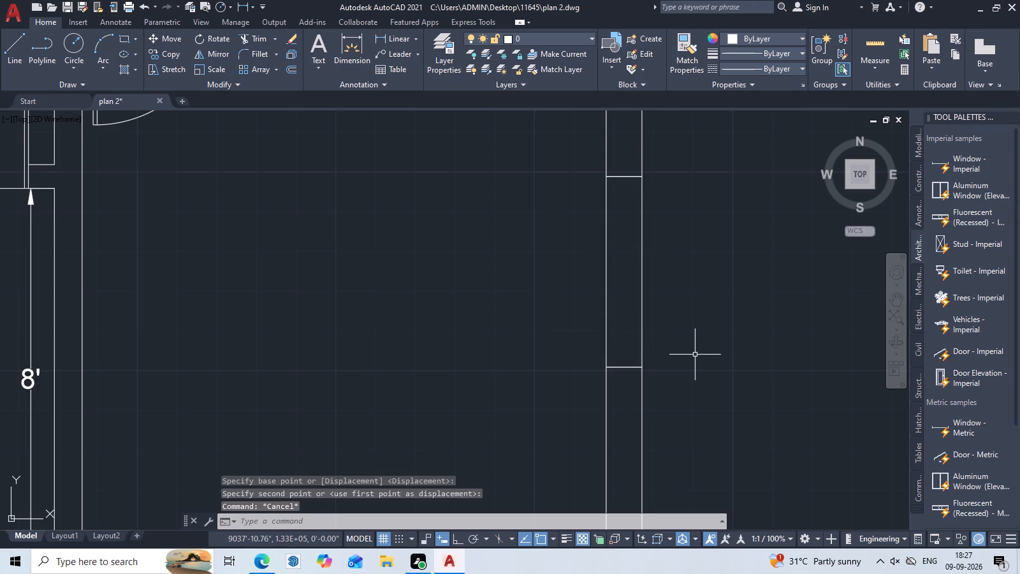
{"action": "type", "text": "L"}
{"action": "key", "text": "space"}
{"action": "left_click", "coordinate": [625, 367]}
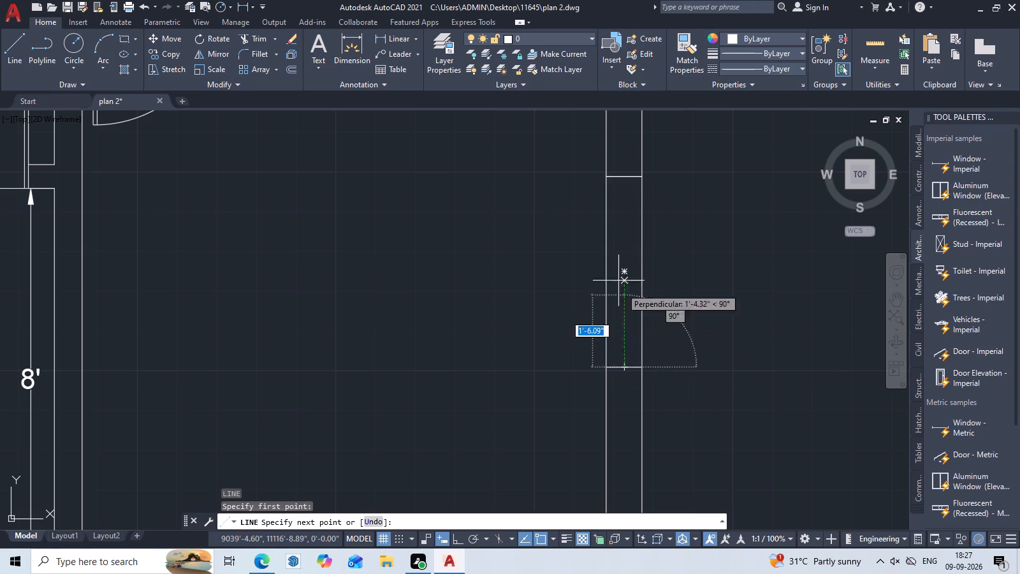
{"action": "left_click", "coordinate": [626, 173]}
{"action": "key", "text": "space"}
Draw a centre glazing line about 4' long in the living/guest room's south-wall window, between the midpoints of its ends.
{"action": "scroll", "coordinate": [715, 297], "scroll_direction": "down", "scroll_amount": 2}
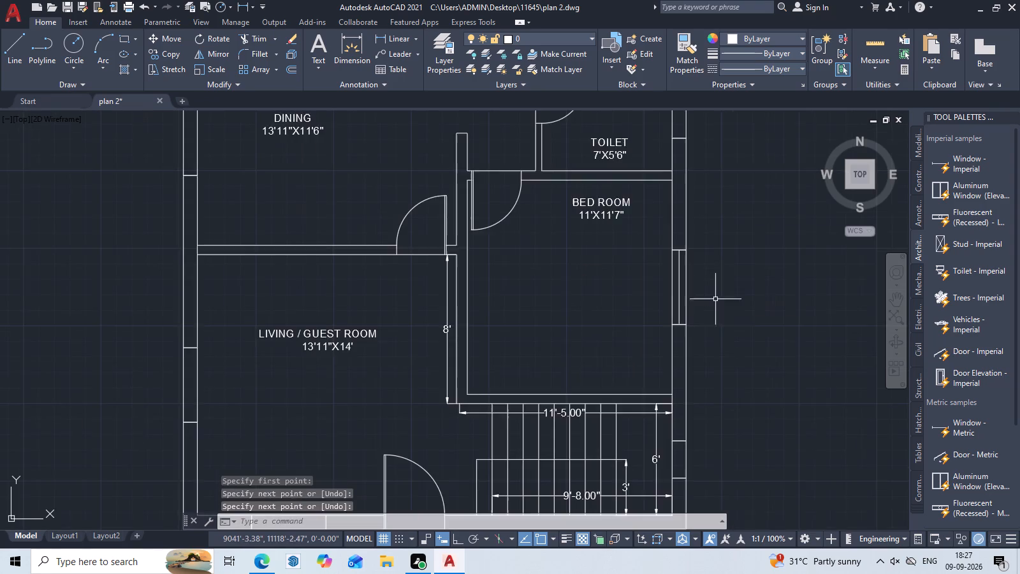
{"action": "scroll", "coordinate": [736, 337], "scroll_direction": "down", "scroll_amount": 2}
{"action": "middle_click_drag", "start_coordinate": [750, 378], "coordinate": [699, 214]}
{"action": "scroll", "coordinate": [530, 272], "scroll_direction": "up", "scroll_amount": 2}
{"action": "middle_click_drag", "start_coordinate": [532, 283], "coordinate": [657, 392]}
{"action": "scroll", "coordinate": [621, 335], "scroll_direction": "up", "scroll_amount": 3}
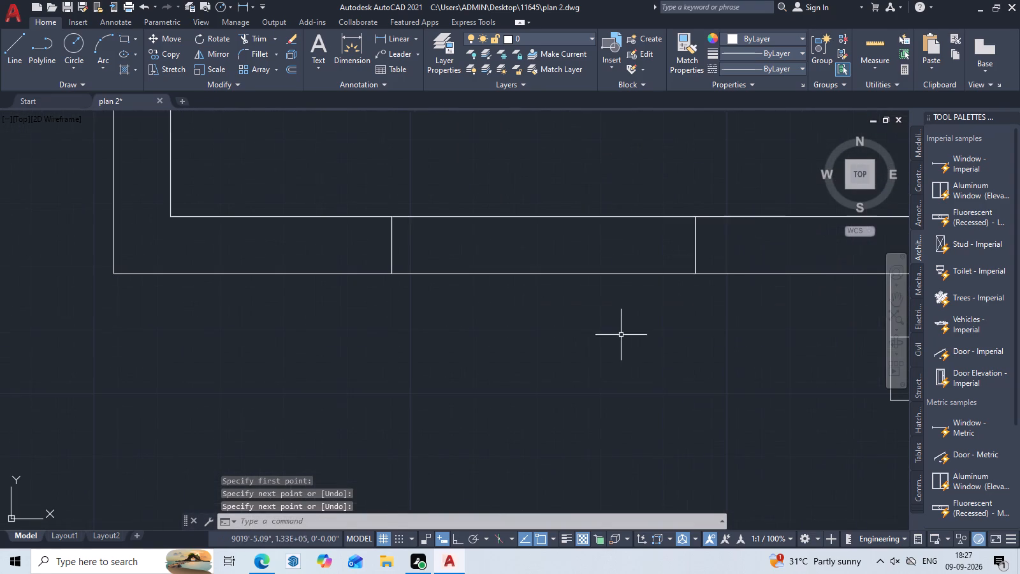
{"action": "key", "text": "space"}
{"action": "left_click", "coordinate": [695, 246]}
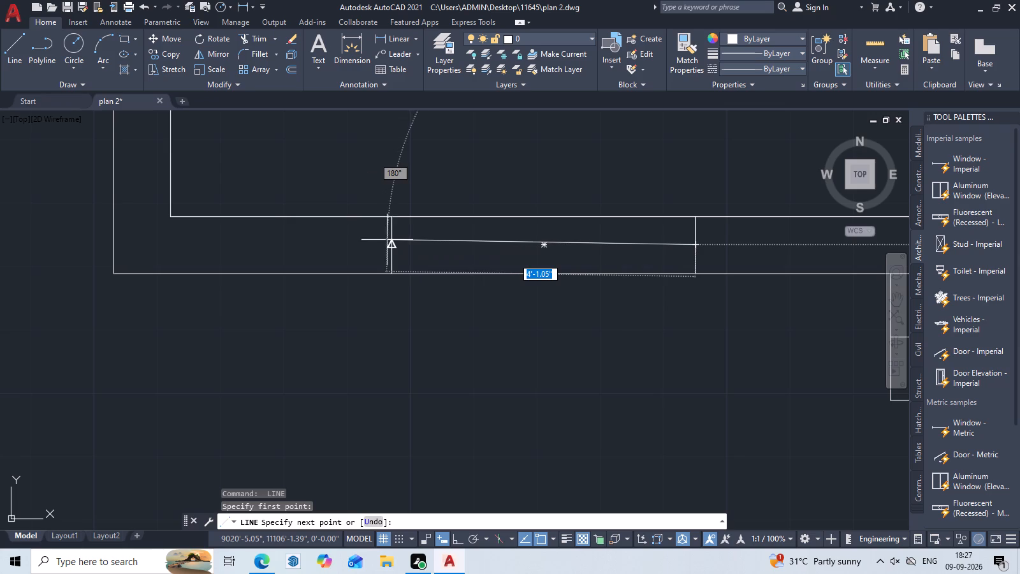
{"action": "left_click", "coordinate": [391, 240]}
{"action": "key", "text": "space"}
Draw a centre glazing line in the living/guest room's west-wall window, between the midpoints of its two end lines.
{"action": "scroll", "coordinate": [450, 258], "scroll_direction": "down", "scroll_amount": 5}
{"action": "middle_click_drag", "start_coordinate": [486, 216], "coordinate": [499, 334]}
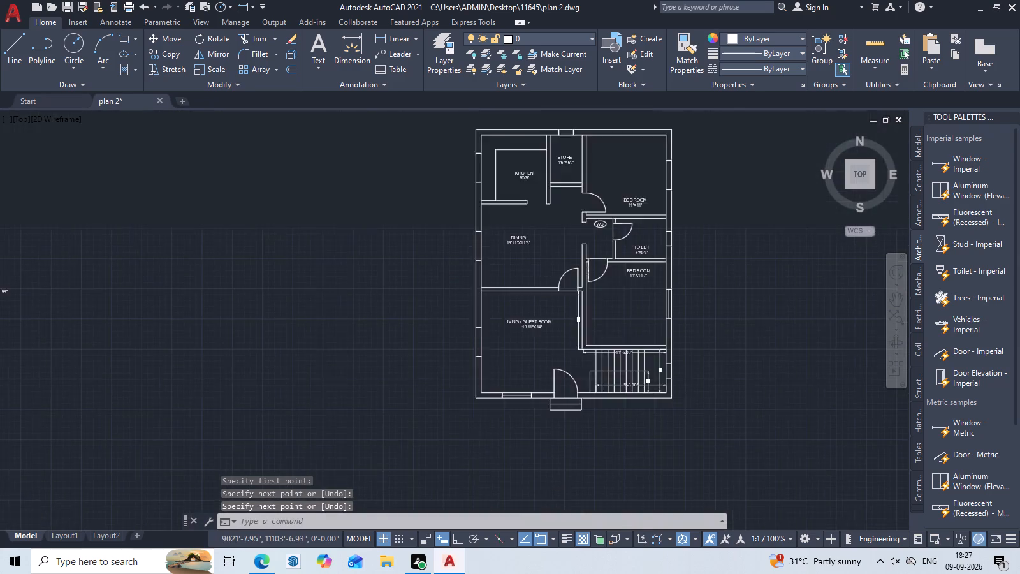
{"action": "scroll", "coordinate": [486, 336], "scroll_direction": "up", "scroll_amount": 5}
{"action": "middle_click_drag", "start_coordinate": [476, 371], "coordinate": [514, 240]}
{"action": "key", "text": "space"}
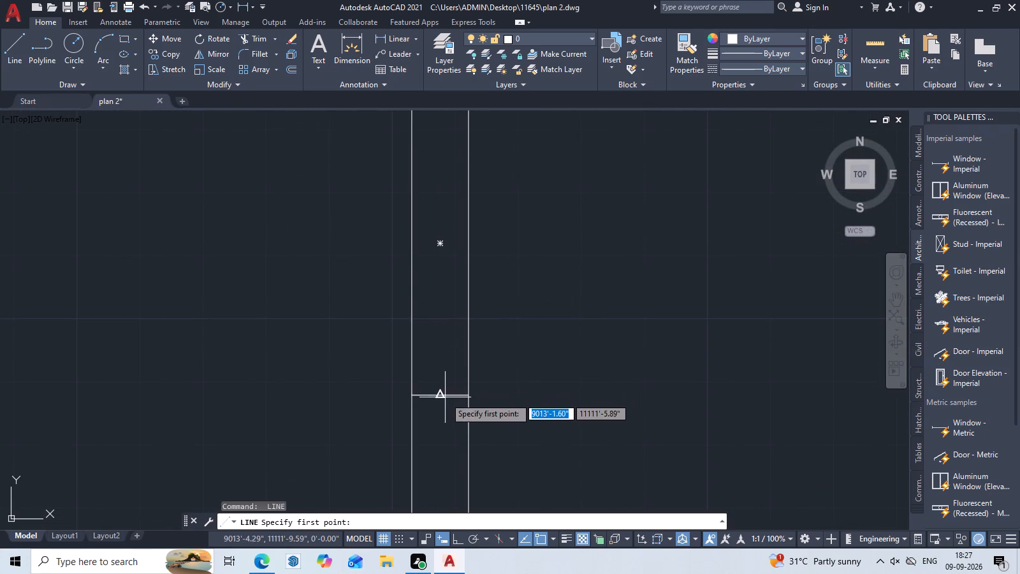
{"action": "left_click", "coordinate": [435, 389]}
{"action": "scroll", "coordinate": [453, 219], "scroll_direction": "down", "scroll_amount": 2}
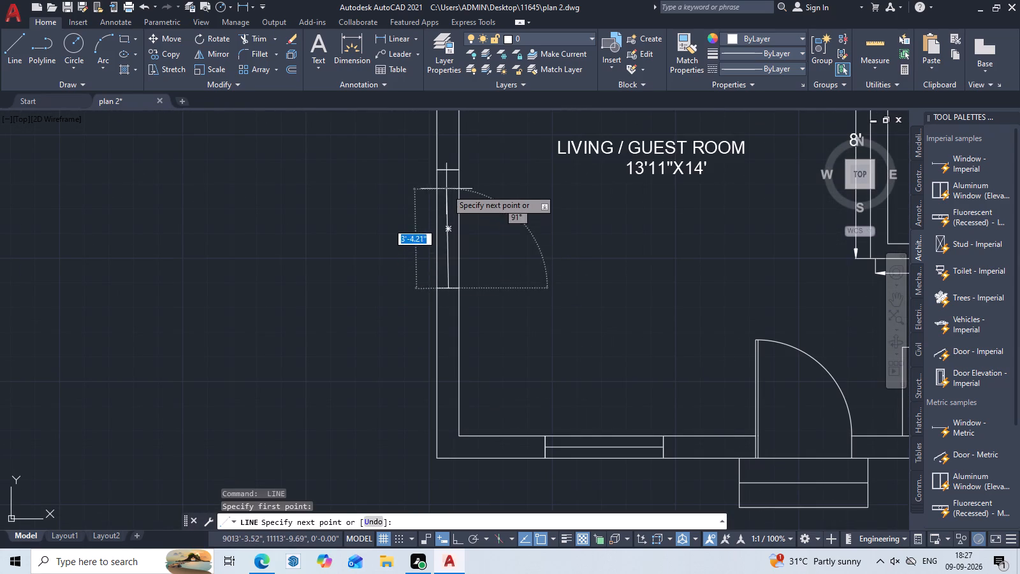
{"action": "left_click", "coordinate": [448, 173]}
{"action": "key", "text": "space"}
Draw a centre glazing line in the dining room's west-wall window, between the midpoints of its two end lines.
{"action": "scroll", "coordinate": [456, 180], "scroll_direction": "down", "scroll_amount": 5}
{"action": "middle_click_drag", "start_coordinate": [473, 210], "coordinate": [473, 267]}
{"action": "scroll", "coordinate": [470, 216], "scroll_direction": "up", "scroll_amount": 6}
{"action": "middle_click_drag", "start_coordinate": [470, 218], "coordinate": [495, 368]}
{"action": "key", "text": "space"}
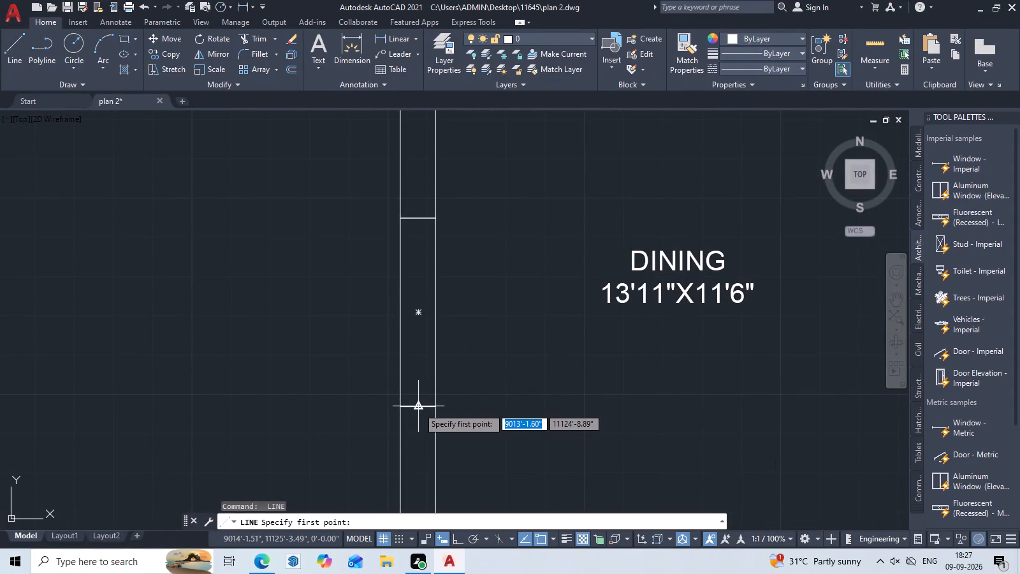
{"action": "left_click", "coordinate": [418, 408]}
{"action": "left_click", "coordinate": [418, 217]}
{"action": "key", "text": "space"}
Draw a centre glazing line in the kitchen's west-wall window, between the midpoints of its two end lines.
{"action": "scroll", "coordinate": [473, 240], "scroll_direction": "down", "scroll_amount": 2}
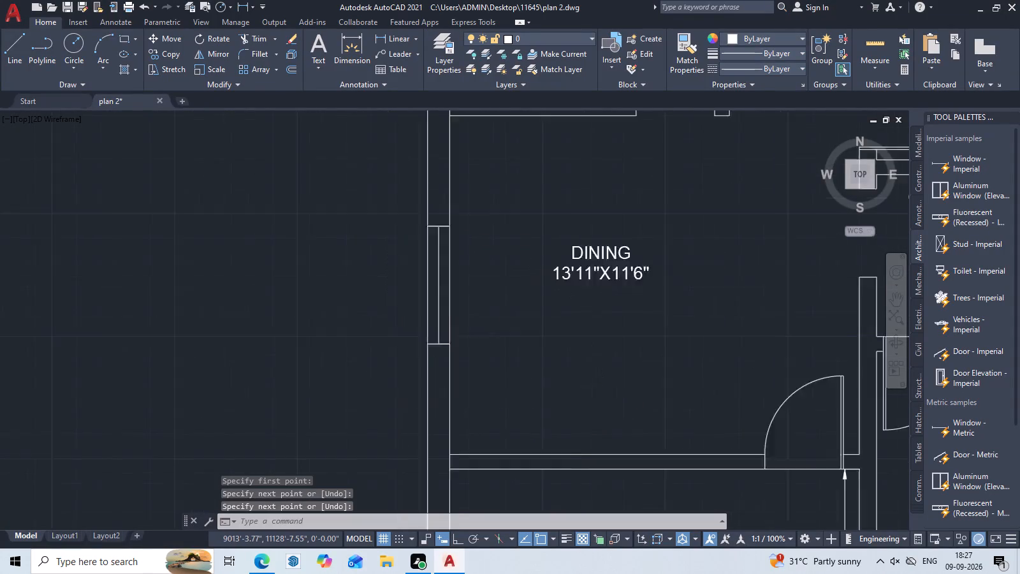
{"action": "scroll", "coordinate": [481, 240], "scroll_direction": "down", "scroll_amount": 3}
{"action": "middle_click_drag", "start_coordinate": [492, 260], "coordinate": [494, 321]}
{"action": "scroll", "coordinate": [480, 232], "scroll_direction": "up", "scroll_amount": 3}
{"action": "key", "text": "space"}
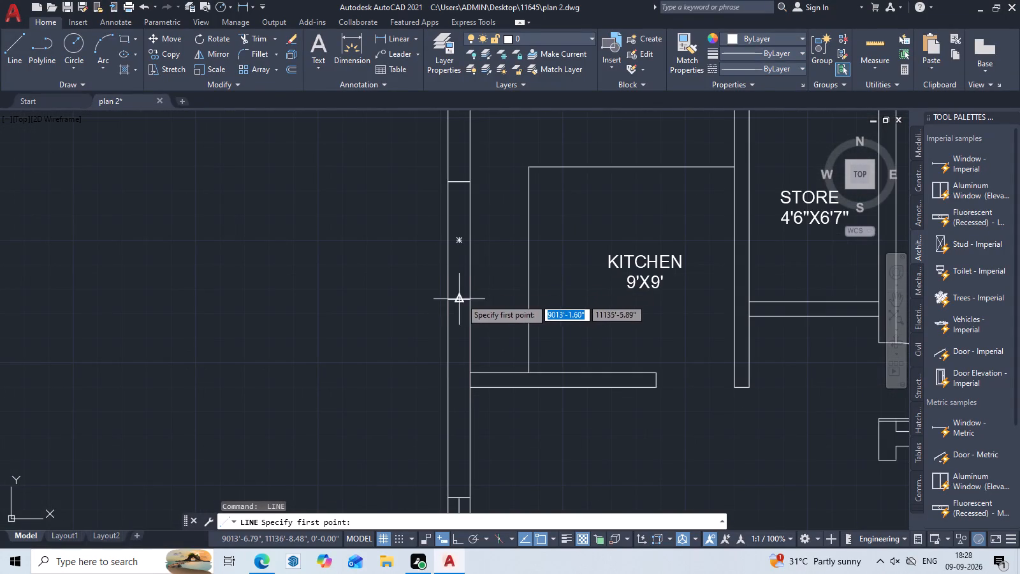
{"action": "left_click", "coordinate": [461, 298]}
{"action": "left_click", "coordinate": [458, 179]}
{"action": "key", "text": "space"}
Draw a 2' centre glazing line in the store's north-wall window, between the midpoints of its two end lines.
{"action": "scroll", "coordinate": [486, 202], "scroll_direction": "down", "scroll_amount": 5}
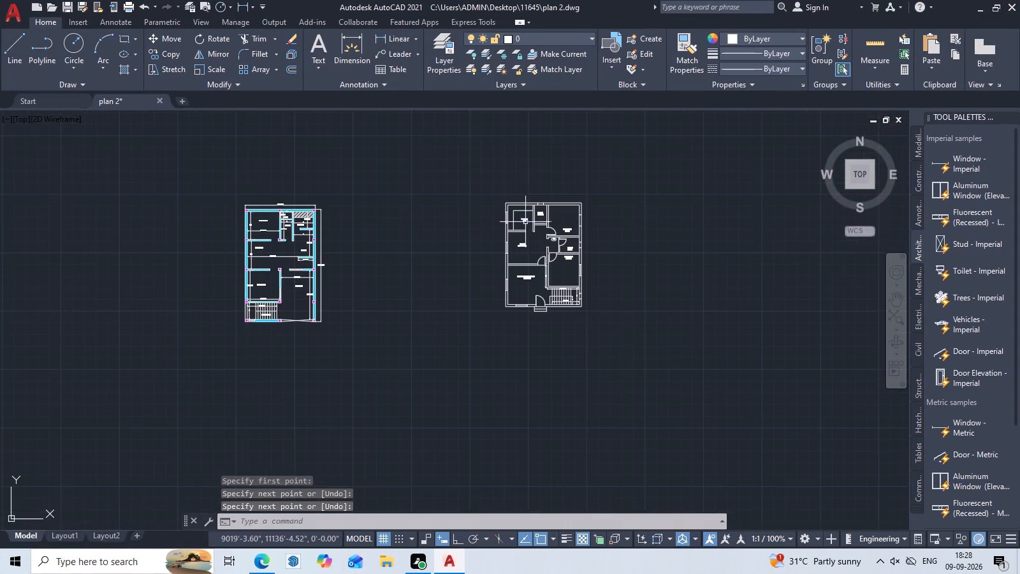
{"action": "middle_click_drag", "start_coordinate": [526, 230], "coordinate": [519, 267]}
{"action": "scroll", "coordinate": [527, 245], "scroll_direction": "up", "scroll_amount": 5}
{"action": "middle_click_drag", "start_coordinate": [539, 242], "coordinate": [458, 325]}
{"action": "key", "text": "space"}
{"action": "scroll", "coordinate": [471, 288], "scroll_direction": "up", "scroll_amount": 2}
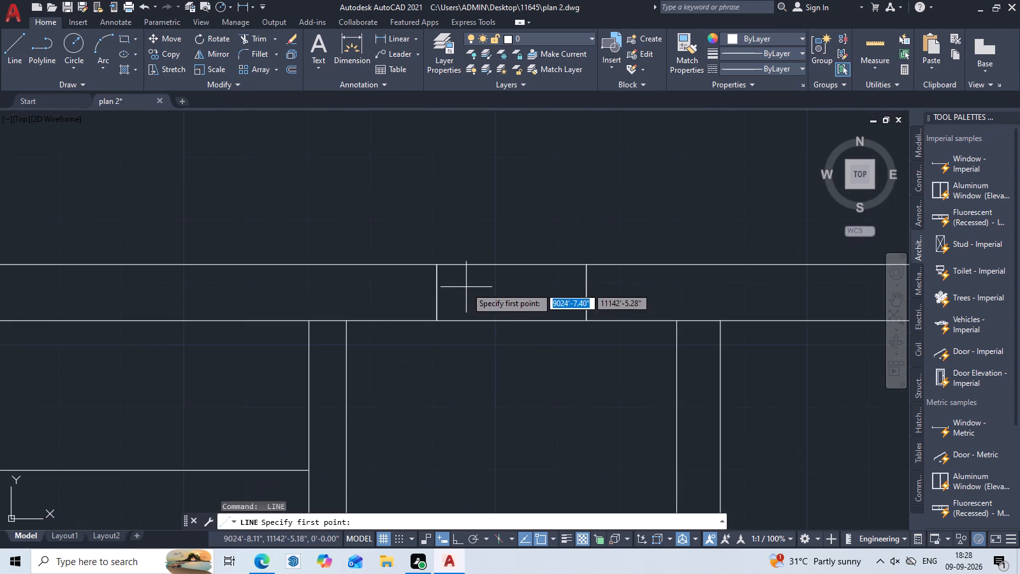
{"action": "left_click", "coordinate": [439, 293]}
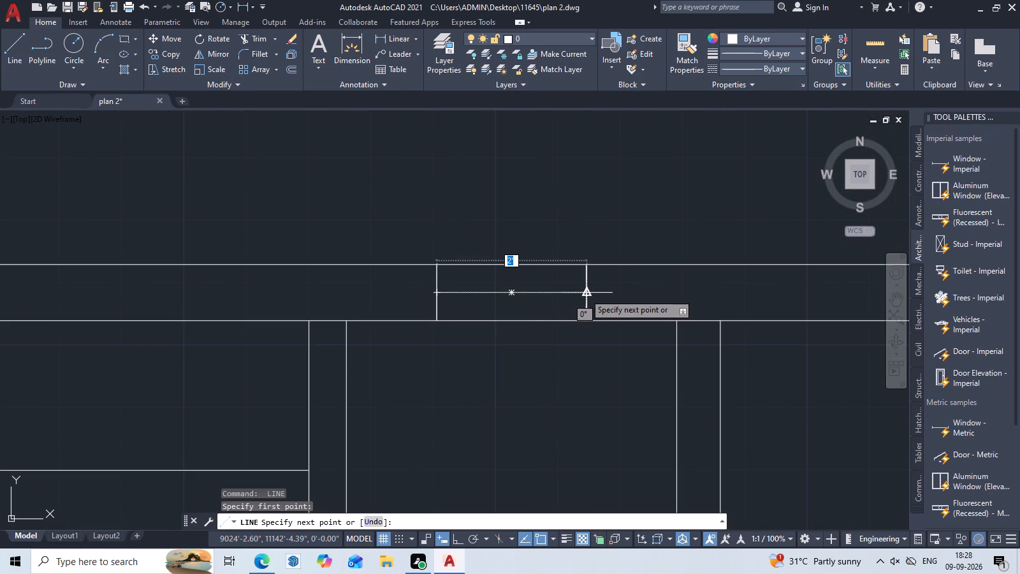
{"action": "left_click", "coordinate": [585, 293]}
{"action": "key", "text": "space"}
Draw a centre glazing line in the east-wall window of the 11'X11' bedroom, between the midpoints of its end lines.
{"action": "scroll", "coordinate": [596, 297], "scroll_direction": "down", "scroll_amount": 5}
{"action": "middle_click_drag", "start_coordinate": [623, 318], "coordinate": [469, 327]}
{"action": "scroll", "coordinate": [559, 342], "scroll_direction": "up", "scroll_amount": 3}
{"action": "middle_click_drag", "start_coordinate": [535, 360], "coordinate": [539, 344]}
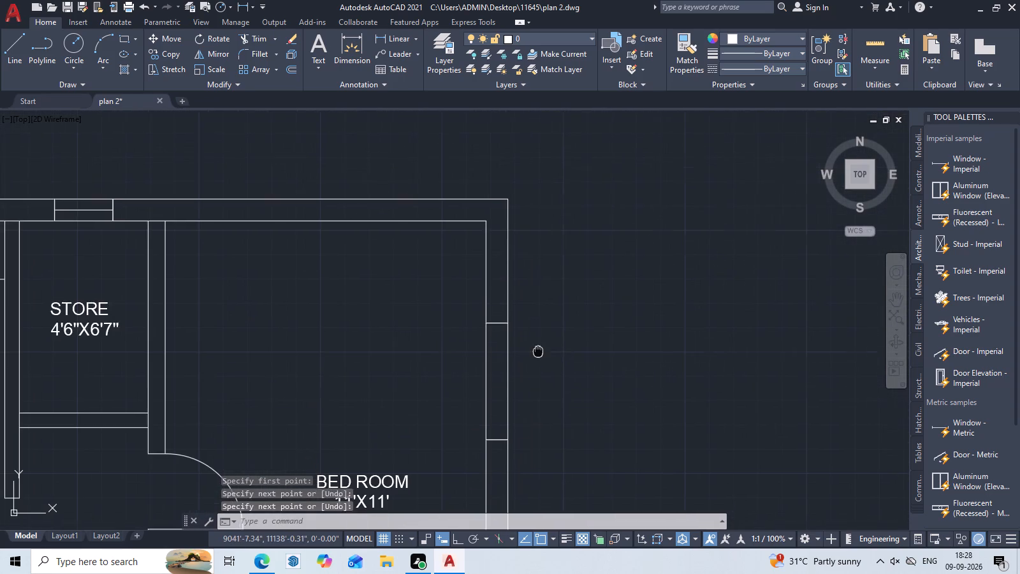
{"action": "middle_click_drag", "start_coordinate": [539, 344], "coordinate": [553, 283]}
{"action": "key", "text": "space"}
{"action": "double_click", "coordinate": [516, 372]}
{"action": "left_click", "coordinate": [513, 254]}
{"action": "key", "text": "space"}
Draw a centre glazing line in the toilet's east-wall window, between the midpoints of its two end lines.
{"action": "scroll", "coordinate": [530, 277], "scroll_direction": "down", "scroll_amount": 3}
{"action": "middle_click_drag", "start_coordinate": [551, 328], "coordinate": [543, 232]}
{"action": "scroll", "coordinate": [532, 249], "scroll_direction": "up", "scroll_amount": 3}
{"action": "key", "text": "space"}
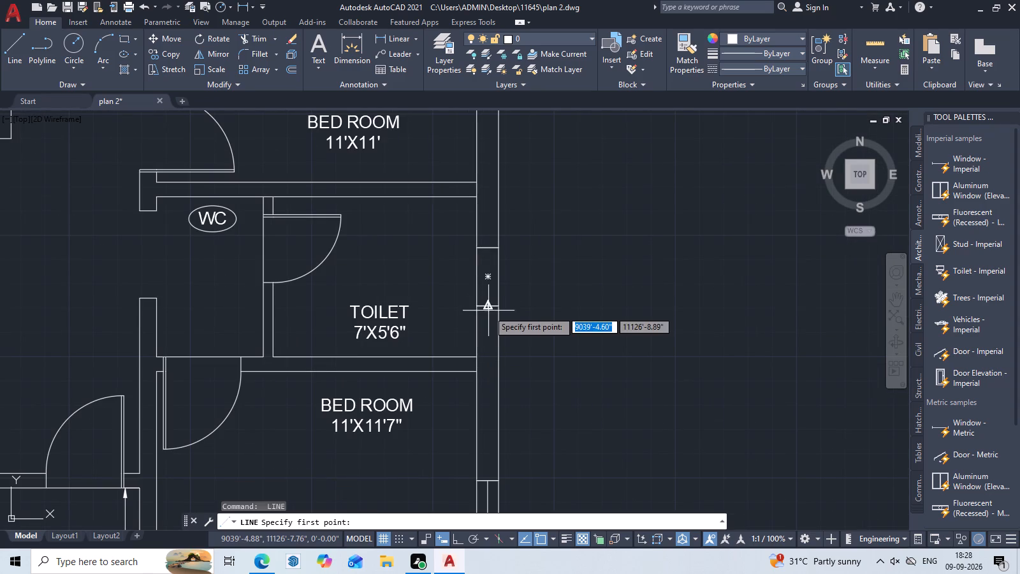
{"action": "left_click", "coordinate": [488, 309]}
{"action": "double_click", "coordinate": [488, 250]}
{"action": "key", "text": "space"}
Draw a centre glazing line in the east-wall window beside the staircase and end the Line command.
{"action": "scroll", "coordinate": [516, 275], "scroll_direction": "down", "scroll_amount": 3}
{"action": "middle_click_drag", "start_coordinate": [532, 320], "coordinate": [537, 268]}
{"action": "scroll", "coordinate": [522, 279], "scroll_direction": "up", "scroll_amount": 3}
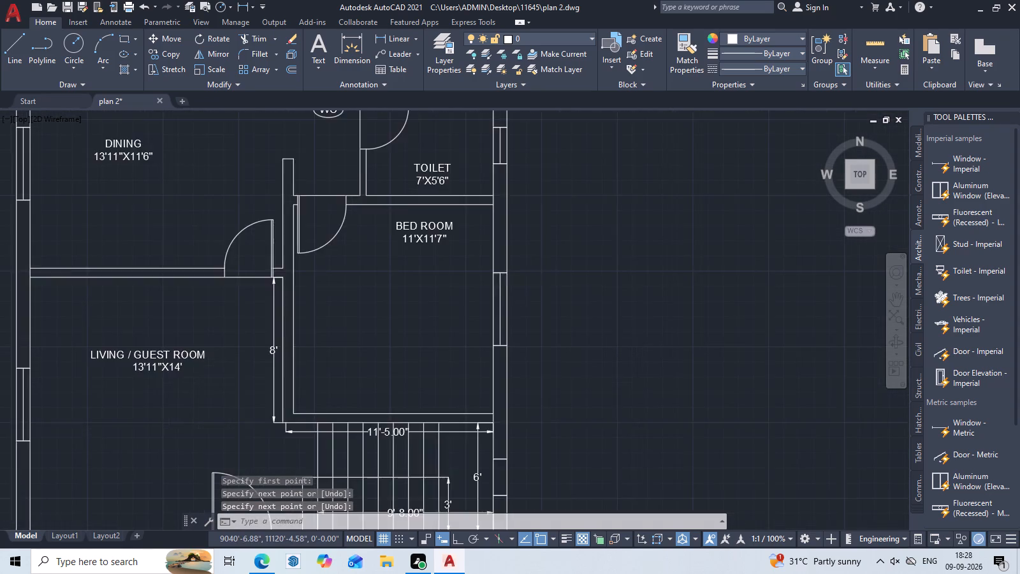
{"action": "scroll", "coordinate": [541, 330], "scroll_direction": "down", "scroll_amount": 3}
{"action": "middle_click_drag", "start_coordinate": [583, 366], "coordinate": [655, 311]}
{"action": "scroll", "coordinate": [585, 330], "scroll_direction": "up", "scroll_amount": 3}
{"action": "middle_click_drag", "start_coordinate": [677, 379], "coordinate": [629, 305]}
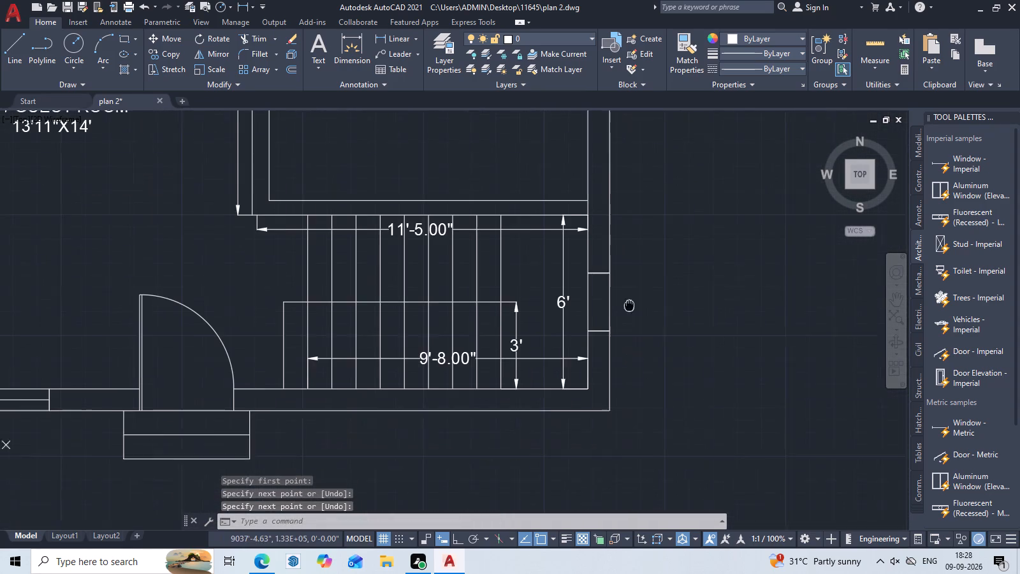
{"action": "key", "text": "space"}
{"action": "double_click", "coordinate": [596, 328]}
{"action": "left_click", "coordinate": [596, 267]}
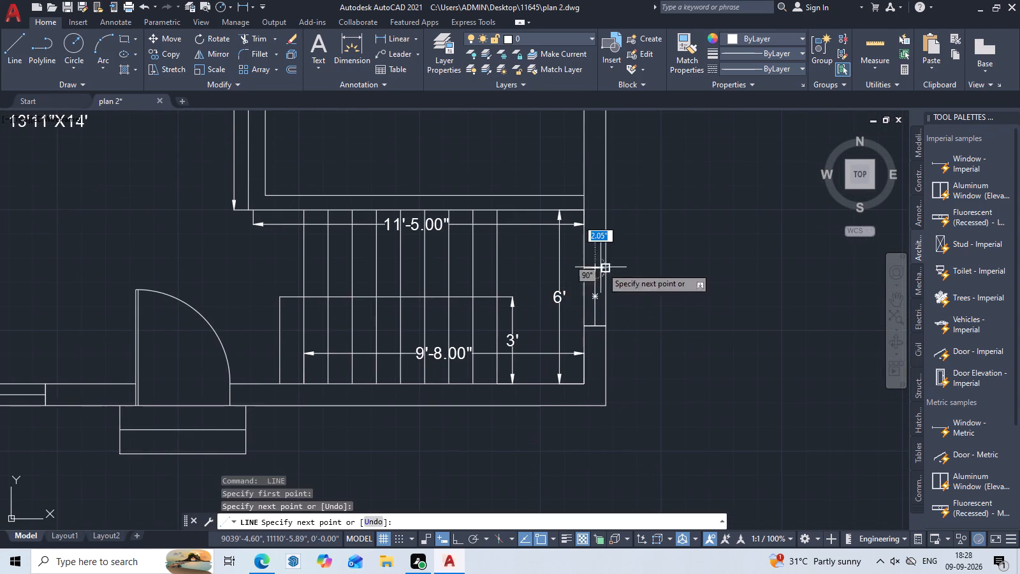
{"action": "scroll", "coordinate": [653, 283], "scroll_direction": "down", "scroll_amount": 3}
{"action": "key", "text": "Escape"}
Examine the whole floor plan, checking the windows, doors and room labels across all rooms.
{"action": "middle_click_drag", "start_coordinate": [629, 313], "coordinate": [479, 333]}
{"action": "middle_click_drag", "start_coordinate": [309, 188], "coordinate": [464, 264]}
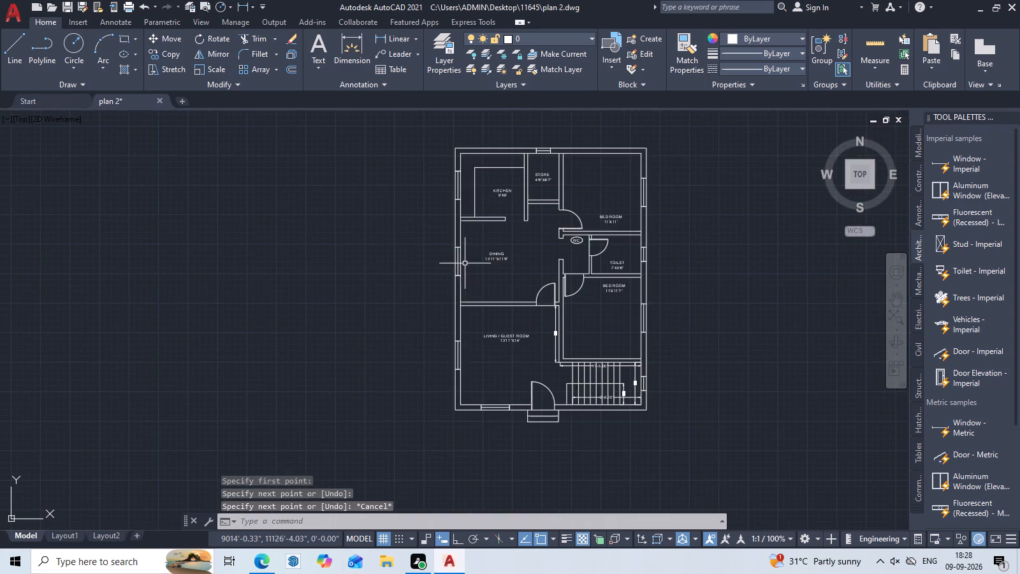
{"action": "scroll", "coordinate": [480, 250], "scroll_direction": "up", "scroll_amount": 2}
{"action": "middle_click_drag", "start_coordinate": [500, 253], "coordinate": [594, 260]}
{"action": "scroll", "coordinate": [645, 297], "scroll_direction": "down", "scroll_amount": 3}
{"action": "middle_click_drag", "start_coordinate": [724, 321], "coordinate": [622, 323]}
{"action": "scroll", "coordinate": [582, 323], "scroll_direction": "up", "scroll_amount": 3}
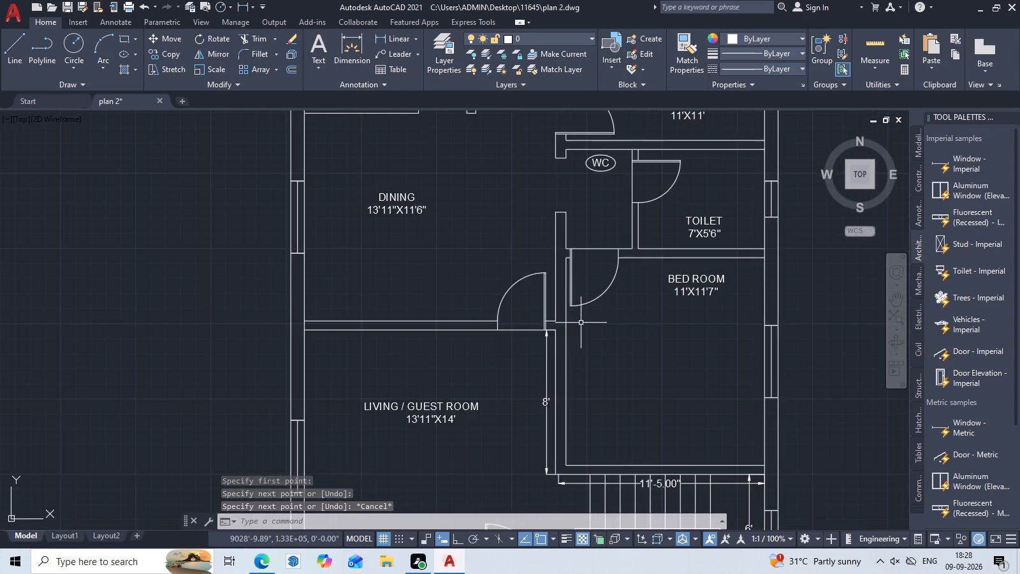
{"action": "middle_click_drag", "start_coordinate": [581, 323], "coordinate": [646, 294]}
{"action": "scroll", "coordinate": [608, 288], "scroll_direction": "down", "scroll_amount": 2}
{"action": "middle_click_drag", "start_coordinate": [495, 312], "coordinate": [278, 292]}
{"action": "scroll", "coordinate": [336, 178], "scroll_direction": "up", "scroll_amount": 2}
{"action": "middle_click_drag", "start_coordinate": [378, 225], "coordinate": [570, 336]}
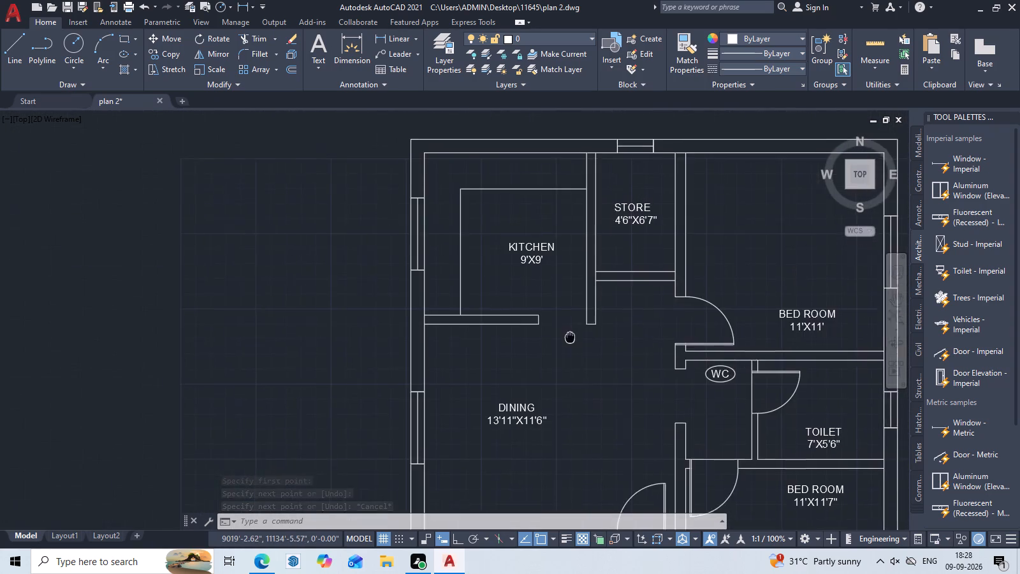
{"action": "middle_click_drag", "start_coordinate": [570, 336], "coordinate": [304, 357]}
{"action": "scroll", "coordinate": [257, 285], "scroll_direction": "down", "scroll_amount": 1}
{"action": "middle_click_drag", "start_coordinate": [339, 295], "coordinate": [368, 295]}
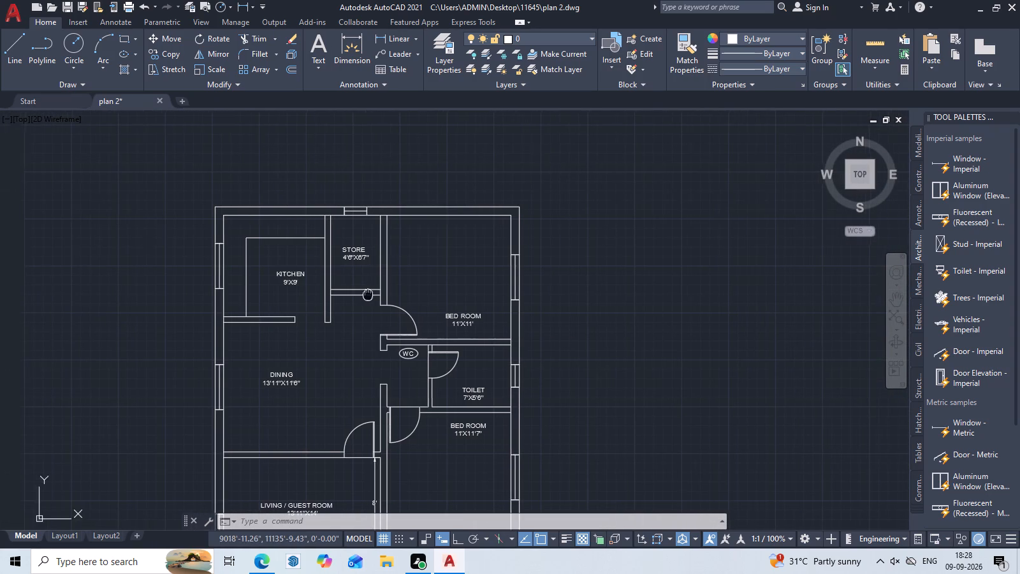
Insert the recently used NEW BED drawing as a block outside the plan, just east of the 11'X11' bedroom.
{"action": "type", "text": "I"}
{"action": "key", "text": "space"}
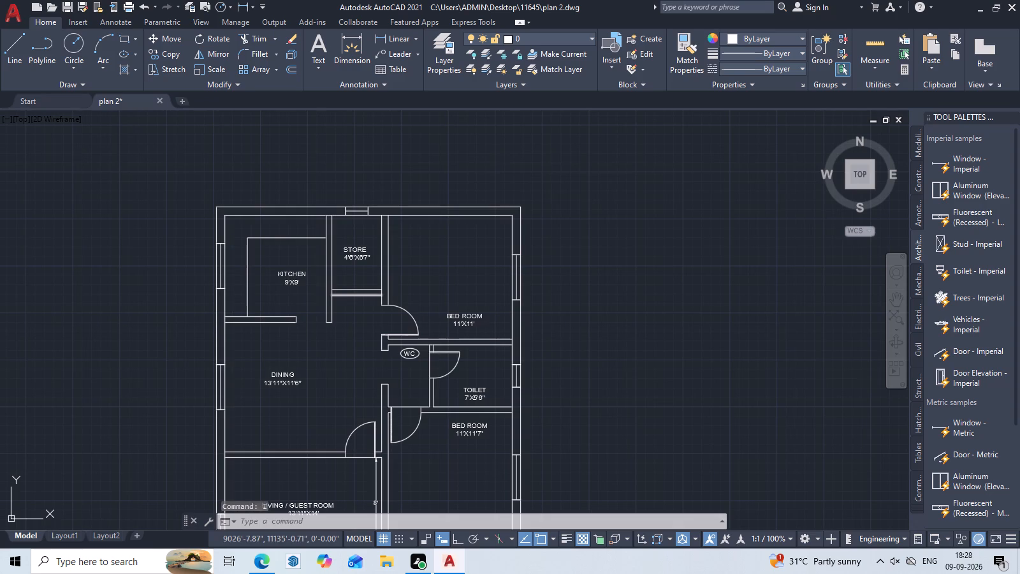
{"action": "key", "text": "Escape"}
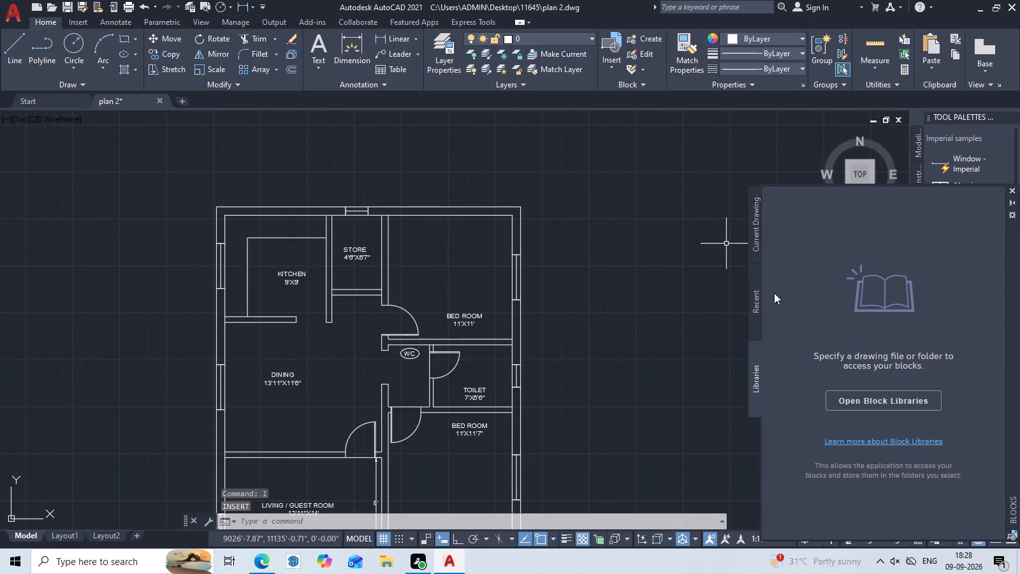
{"action": "left_click", "coordinate": [764, 297]}
{"action": "left_click", "coordinate": [751, 306]}
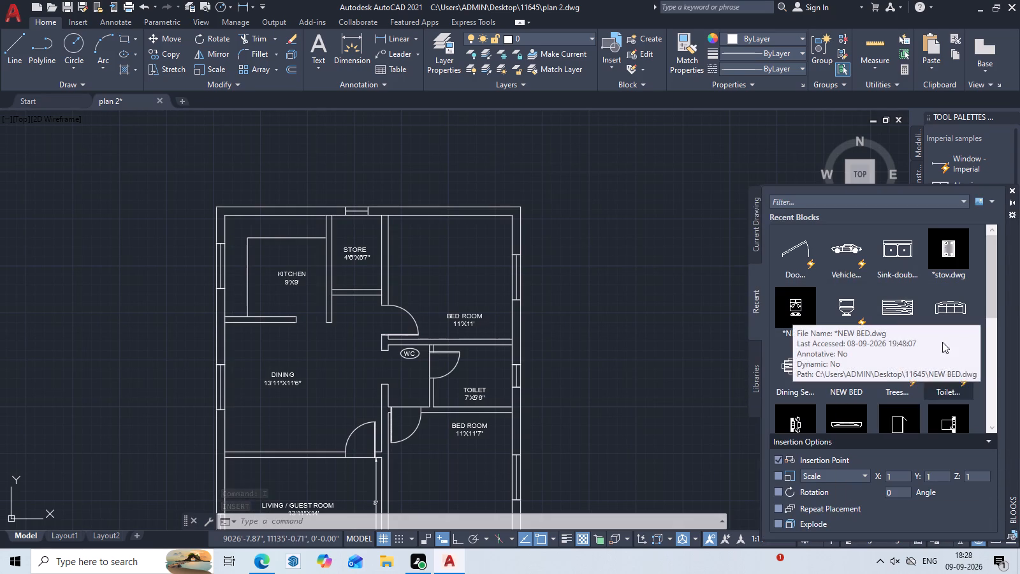
{"action": "left_click_drag", "start_coordinate": [794, 308], "coordinate": [624, 242]}
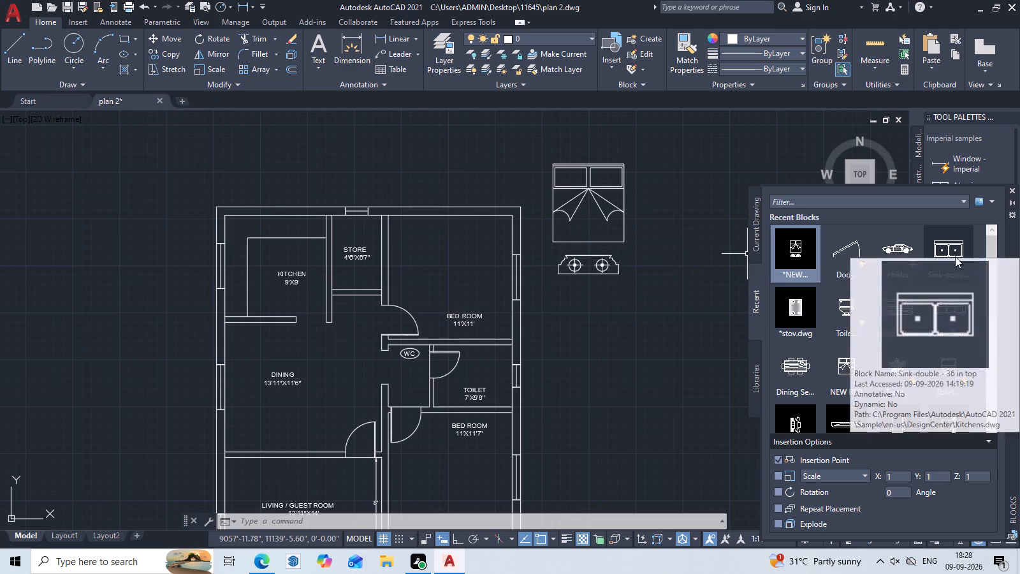
{"action": "scroll", "coordinate": [833, 376], "scroll_direction": "down", "scroll_amount": 3}
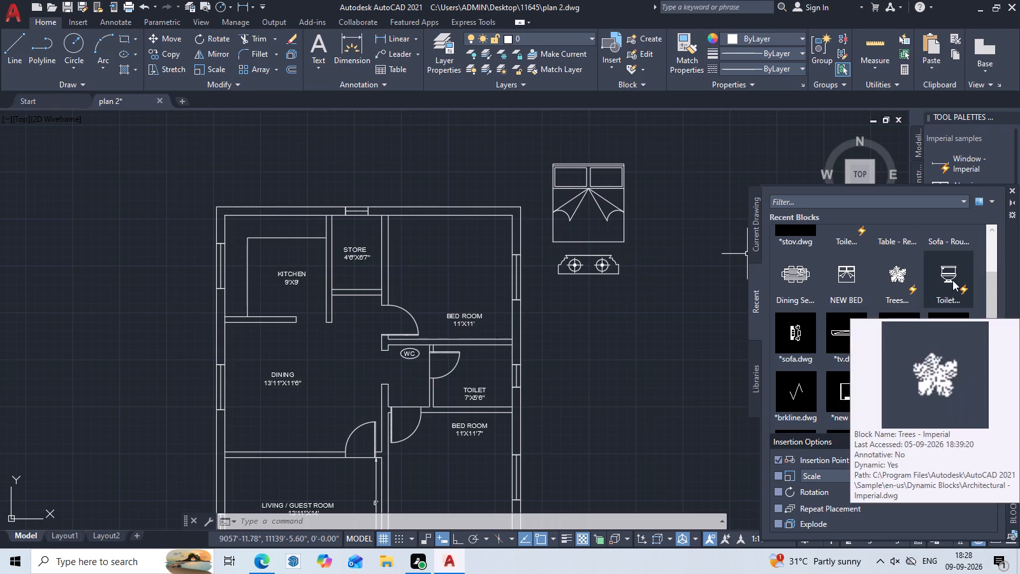
{"action": "scroll", "coordinate": [957, 279], "scroll_direction": "up", "scroll_amount": 2}
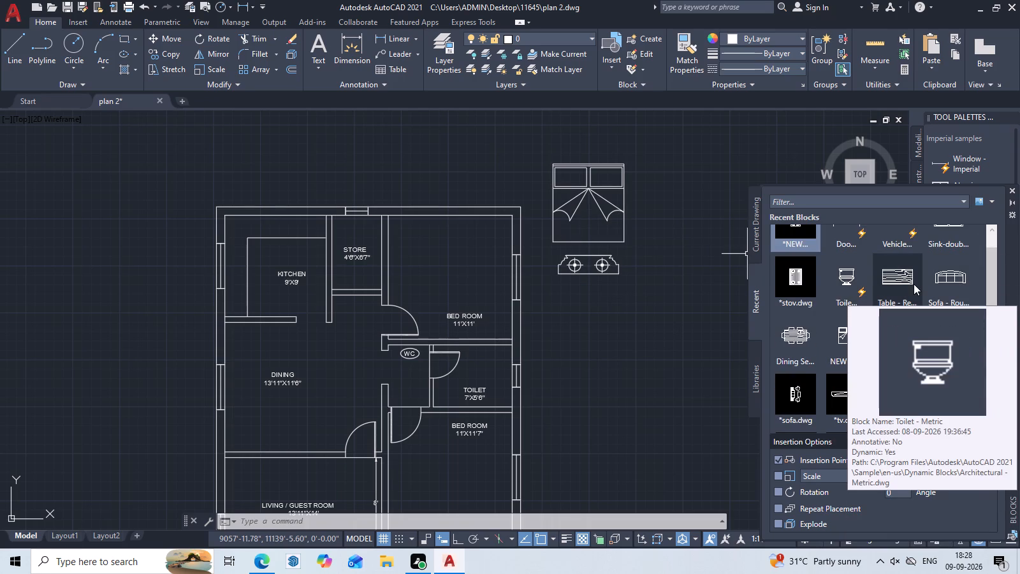
{"action": "scroll", "coordinate": [867, 283], "scroll_direction": "up", "scroll_amount": 2}
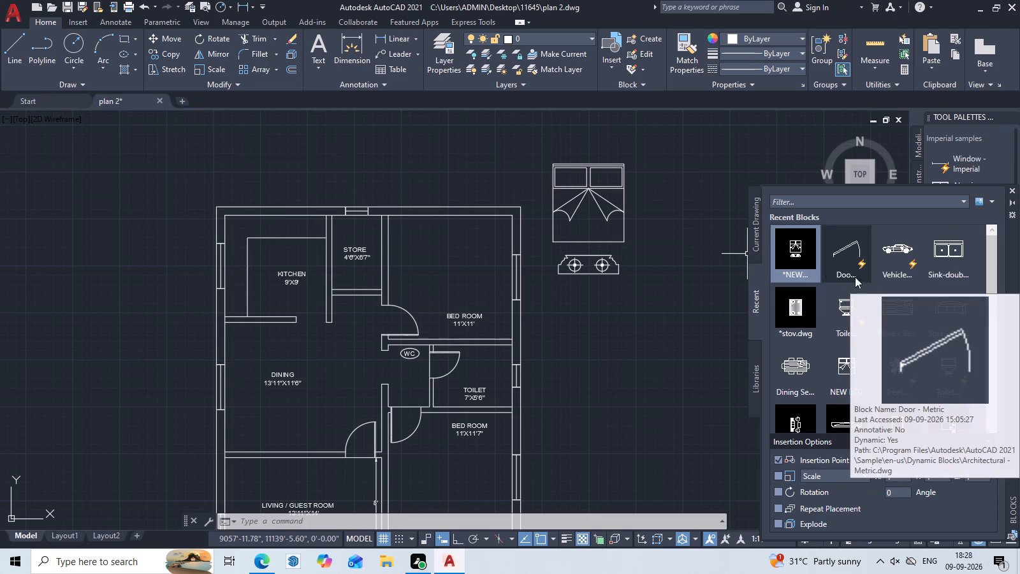
{"action": "double_click", "coordinate": [678, 193]}
{"action": "key", "text": "Escape"}
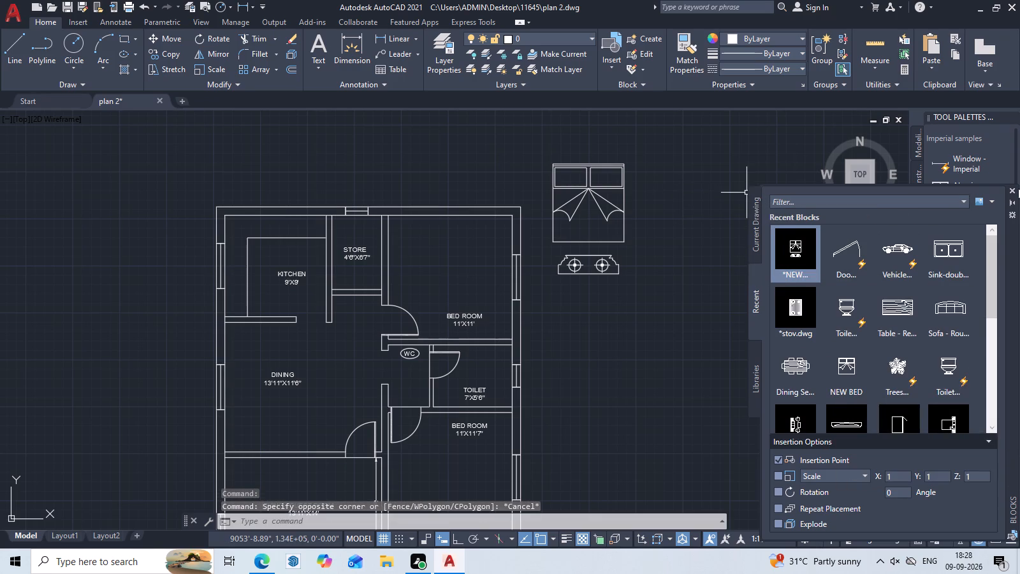
{"action": "double_click", "coordinate": [1012, 188]}
In the NEW BED block definition, erase the separate piece with two circles below the bed and save the changes.
{"action": "left_click", "coordinate": [606, 270]}
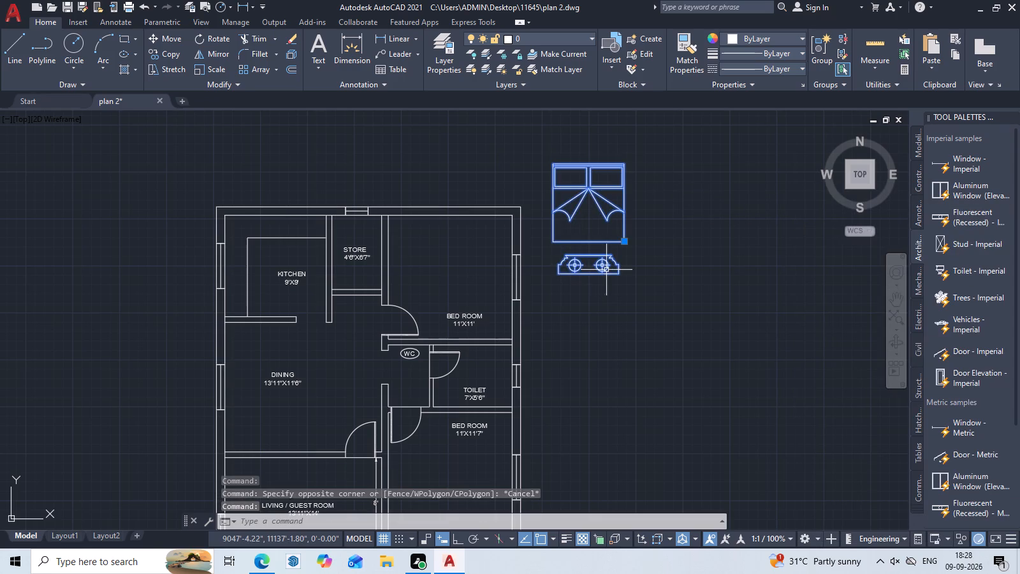
{"action": "triple_click", "coordinate": [606, 270]}
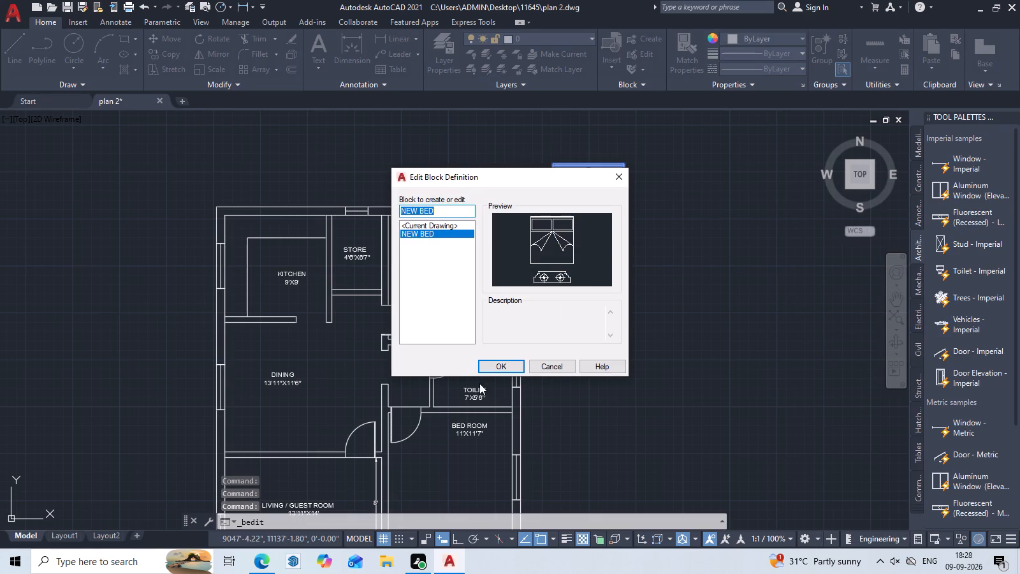
{"action": "left_click", "coordinate": [438, 229]}
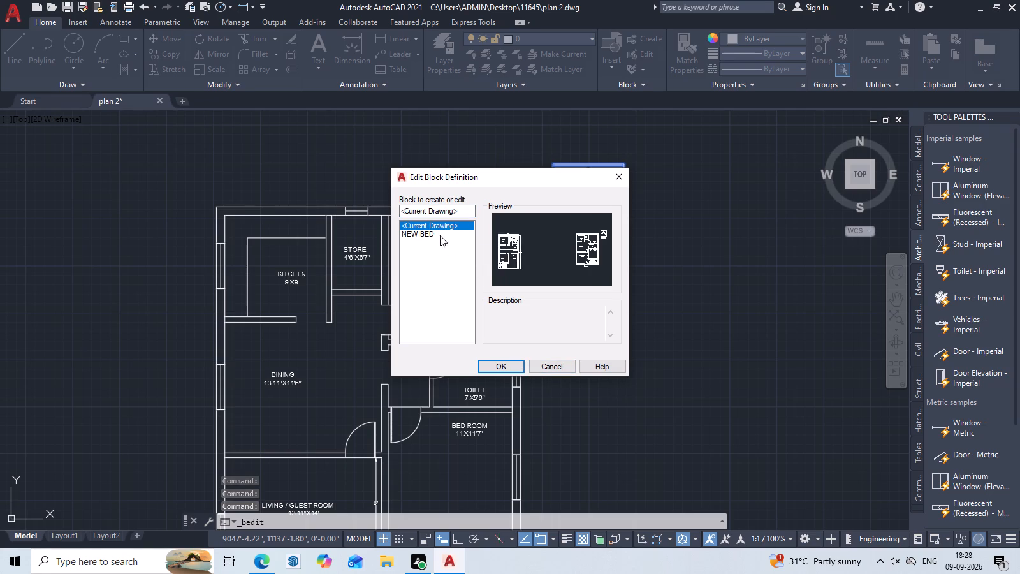
{"action": "double_click", "coordinate": [439, 233]}
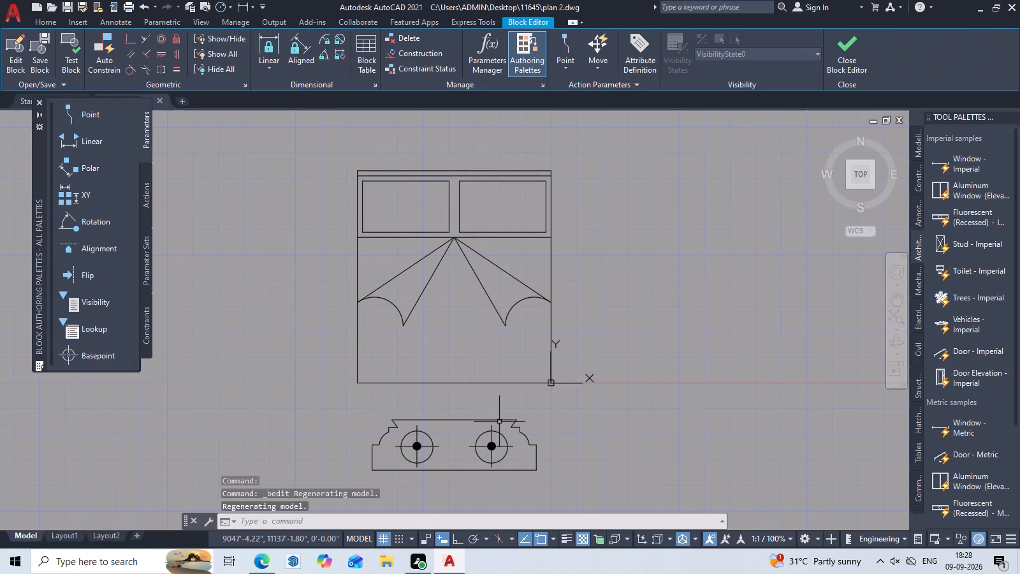
{"action": "scroll", "coordinate": [527, 422], "scroll_direction": "down", "scroll_amount": 2}
{"action": "middle_click_drag", "start_coordinate": [534, 428], "coordinate": [538, 399]}
{"action": "scroll", "coordinate": [538, 399], "scroll_direction": "up", "scroll_amount": 2}
{"action": "left_click_drag", "start_coordinate": [516, 360], "coordinate": [453, 370]}
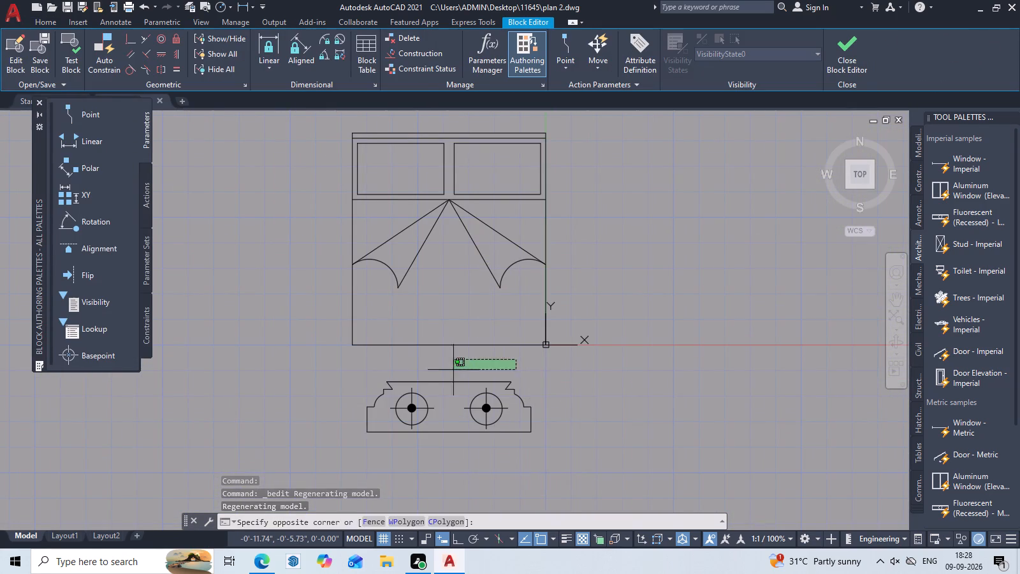
{"action": "left_click_drag", "start_coordinate": [453, 370], "coordinate": [563, 458]}
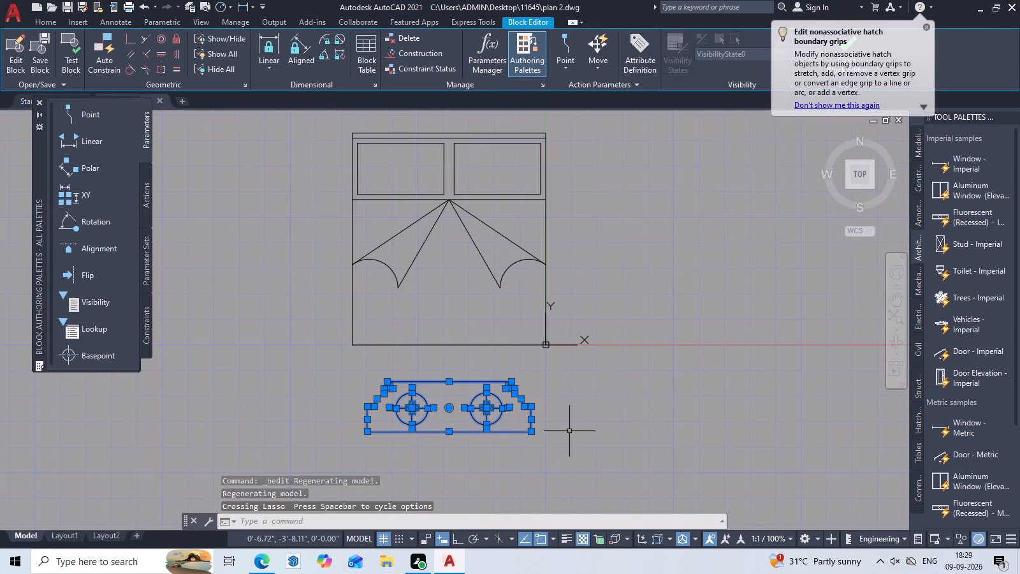
{"action": "key", "text": "Delete"}
{"action": "scroll", "coordinate": [668, 241], "scroll_direction": "down", "scroll_amount": 1}
{"action": "left_click", "coordinate": [926, 27]}
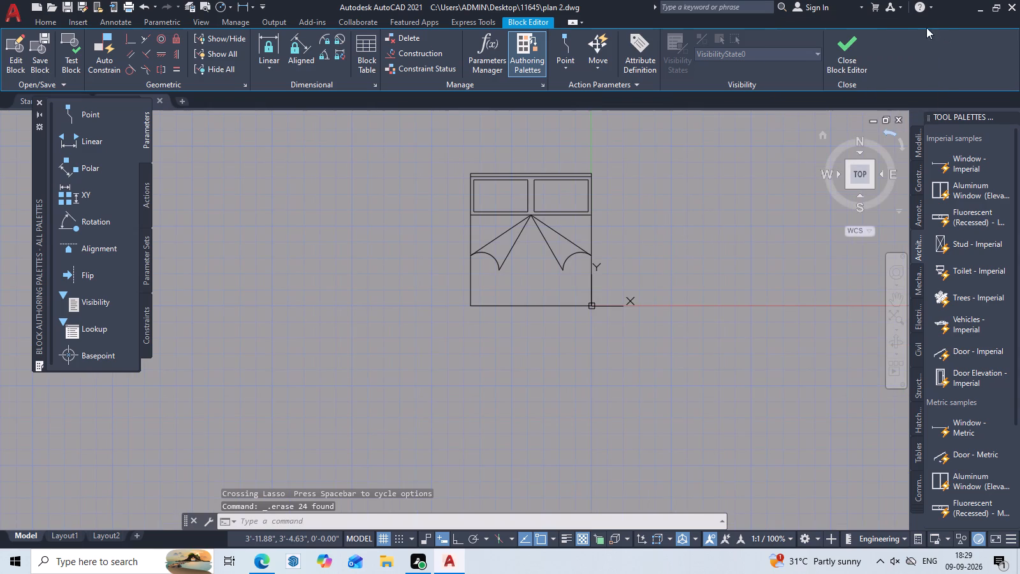
{"action": "left_click", "coordinate": [839, 71]}
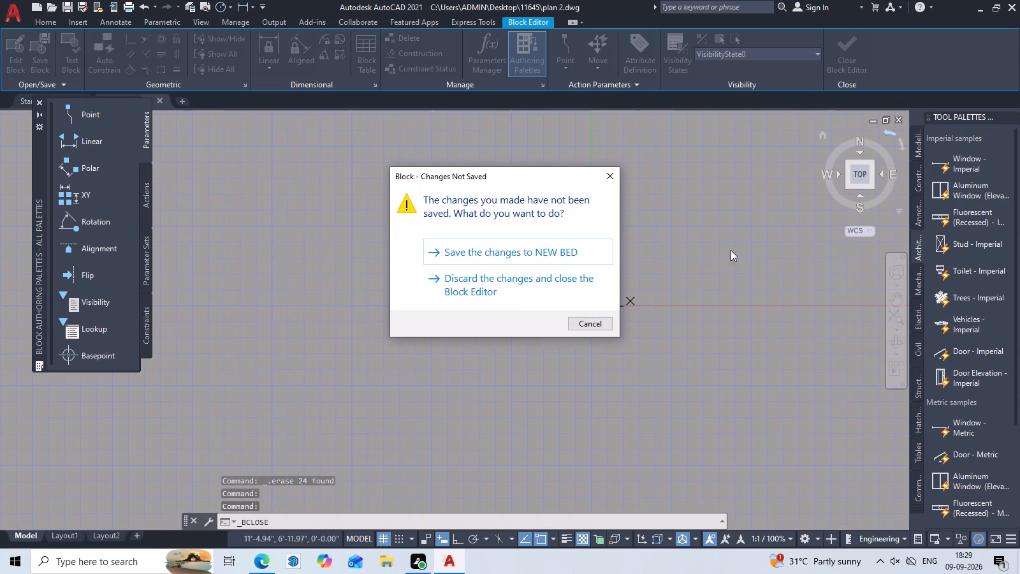
{"action": "left_click", "coordinate": [587, 255]}
Insert two more NEW BED blocks in the empty area east of the first bed, one lower than the other.
{"action": "scroll", "coordinate": [657, 261], "scroll_direction": "up", "scroll_amount": 1}
{"action": "scroll", "coordinate": [630, 254], "scroll_direction": "down", "scroll_amount": 2}
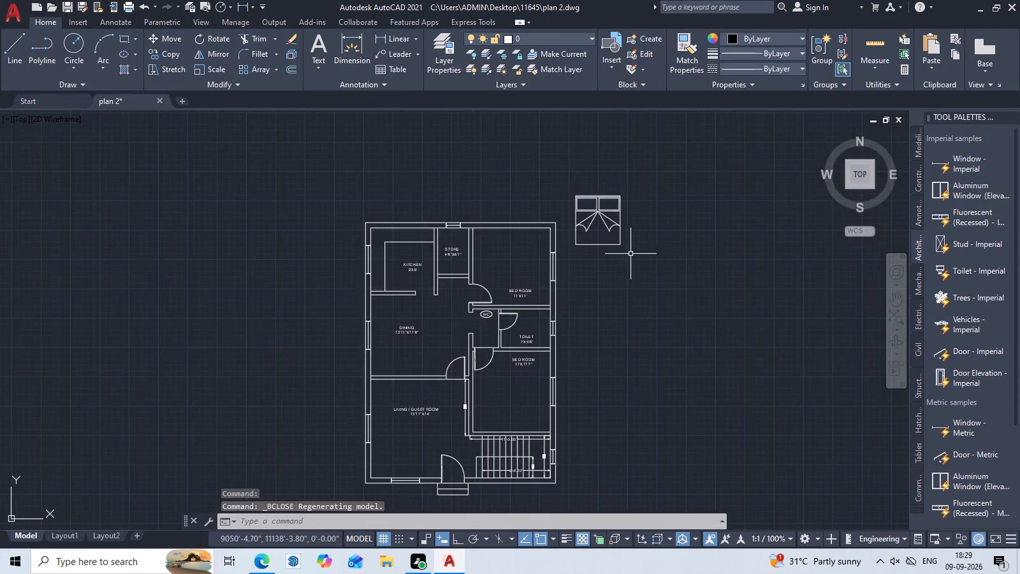
{"action": "middle_click_drag", "start_coordinate": [629, 255], "coordinate": [448, 281]}
{"action": "scroll", "coordinate": [448, 281], "scroll_direction": "up", "scroll_amount": 1}
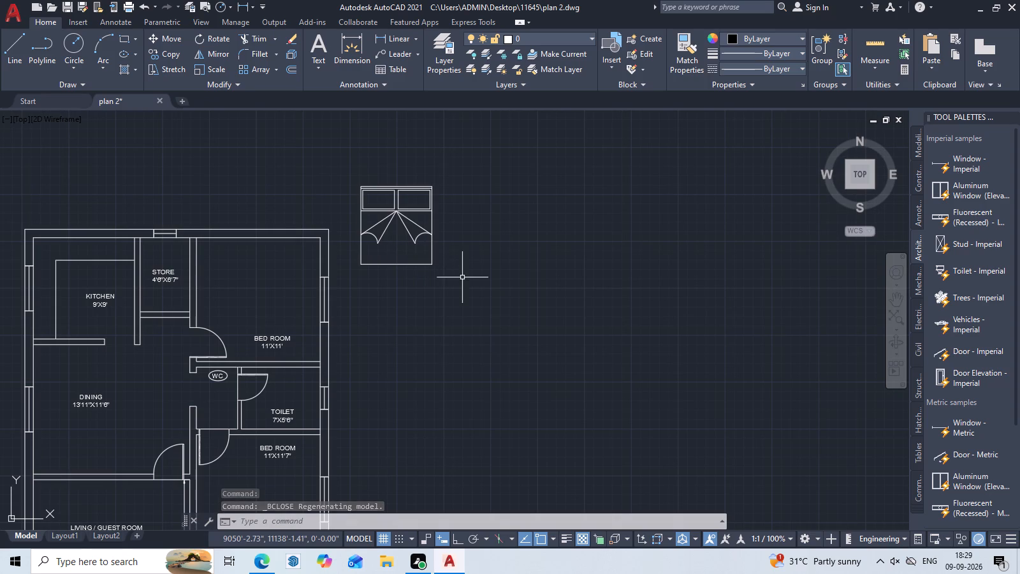
{"action": "type", "text": "I"}
{"action": "key", "text": "space"}
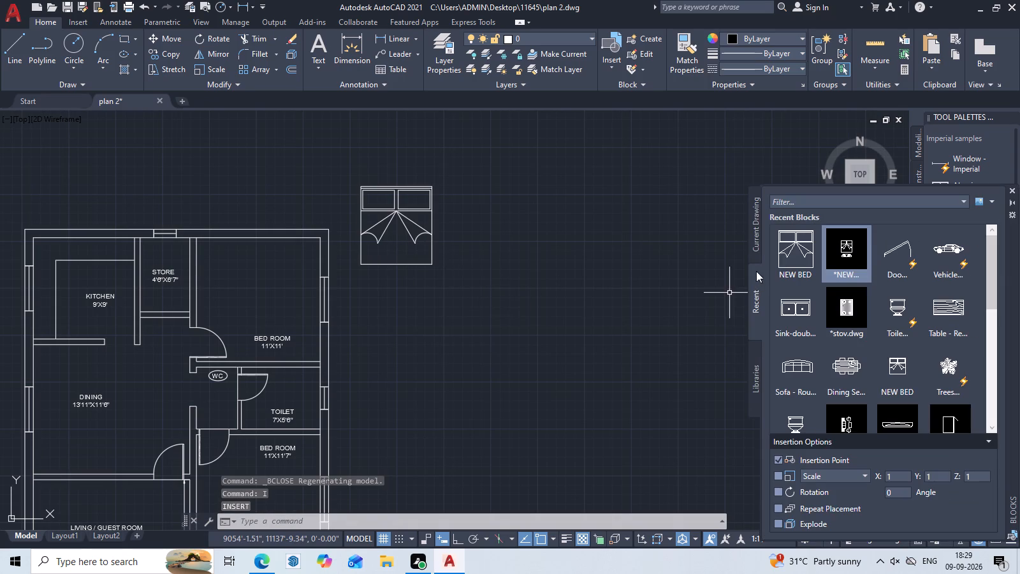
{"action": "left_click_drag", "start_coordinate": [849, 246], "coordinate": [615, 298]}
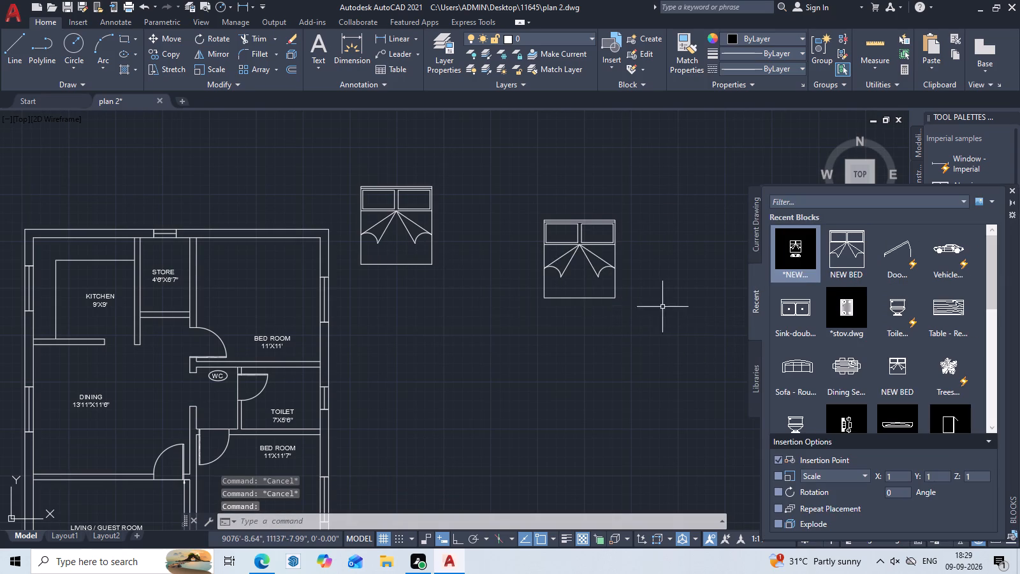
{"action": "left_click_drag", "start_coordinate": [796, 248], "coordinate": [549, 403]}
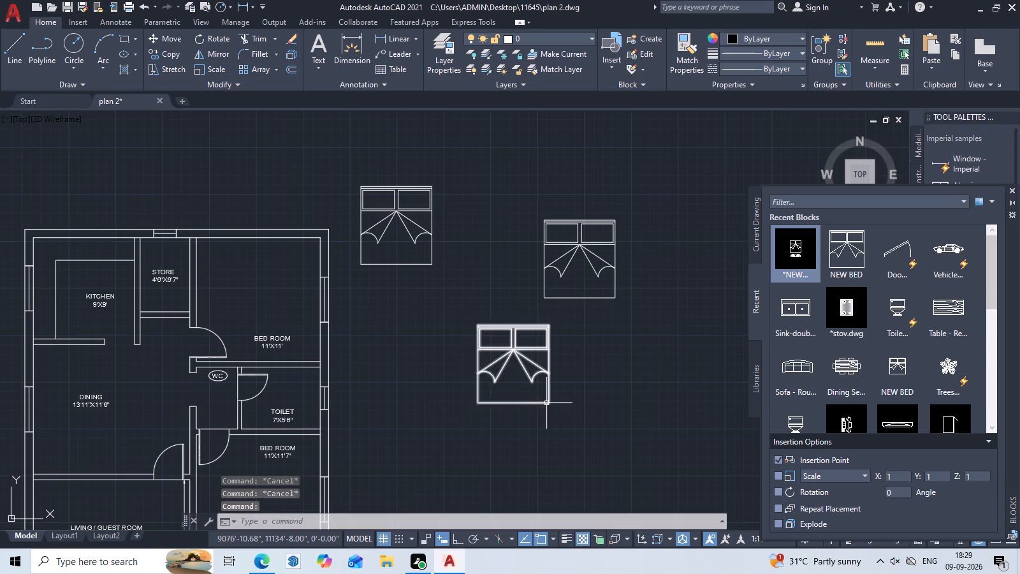
{"action": "key", "text": "Escape"}
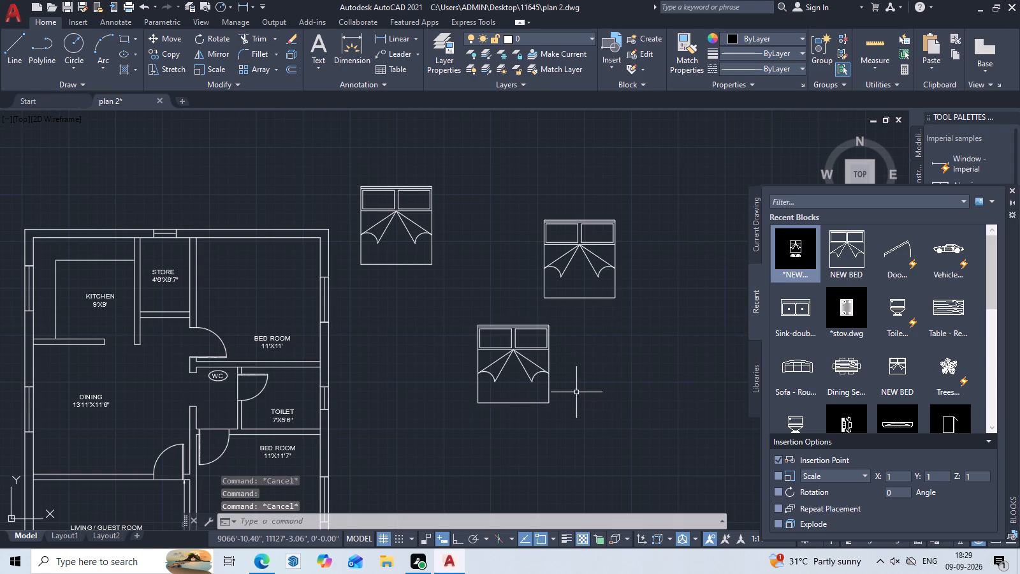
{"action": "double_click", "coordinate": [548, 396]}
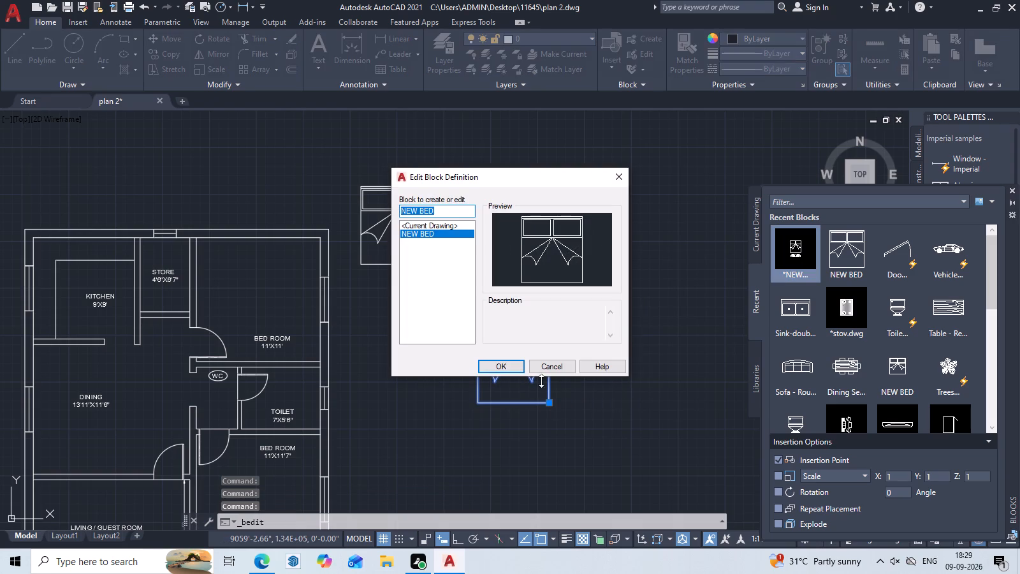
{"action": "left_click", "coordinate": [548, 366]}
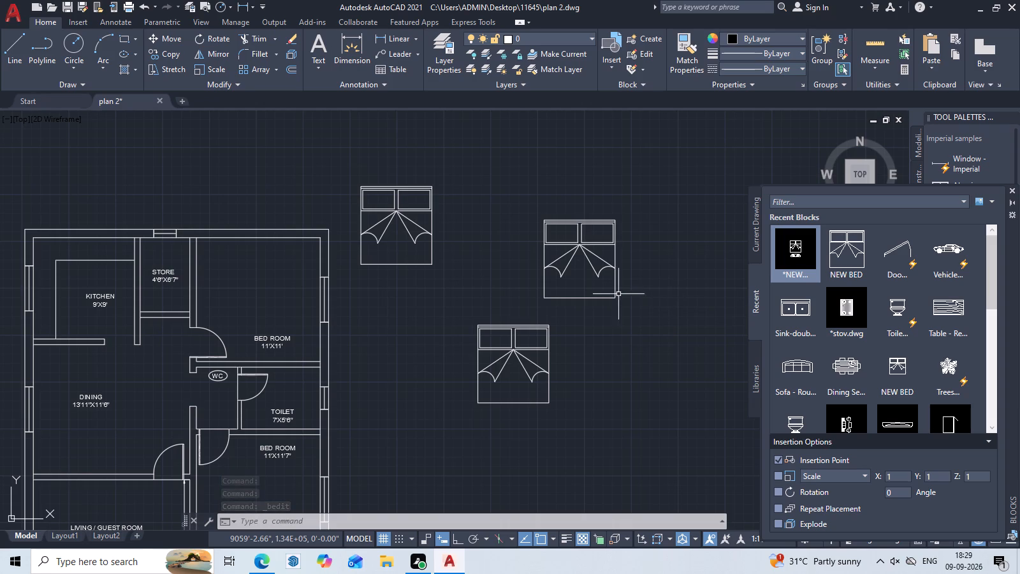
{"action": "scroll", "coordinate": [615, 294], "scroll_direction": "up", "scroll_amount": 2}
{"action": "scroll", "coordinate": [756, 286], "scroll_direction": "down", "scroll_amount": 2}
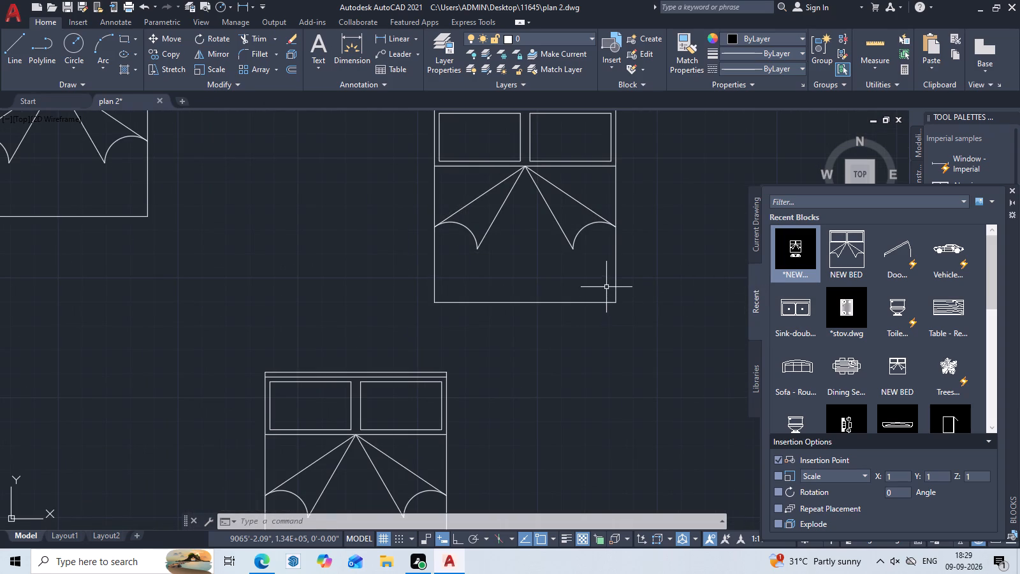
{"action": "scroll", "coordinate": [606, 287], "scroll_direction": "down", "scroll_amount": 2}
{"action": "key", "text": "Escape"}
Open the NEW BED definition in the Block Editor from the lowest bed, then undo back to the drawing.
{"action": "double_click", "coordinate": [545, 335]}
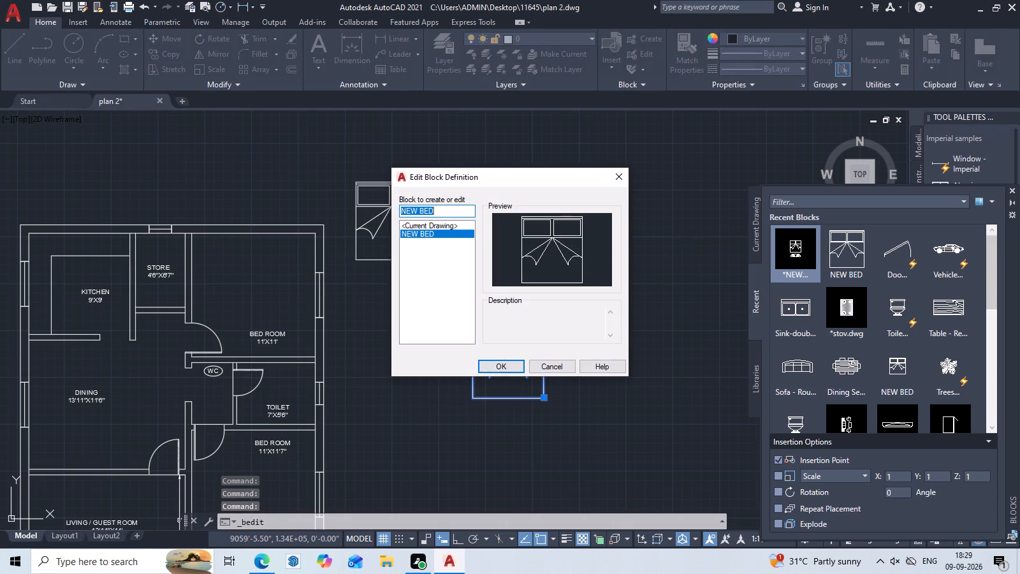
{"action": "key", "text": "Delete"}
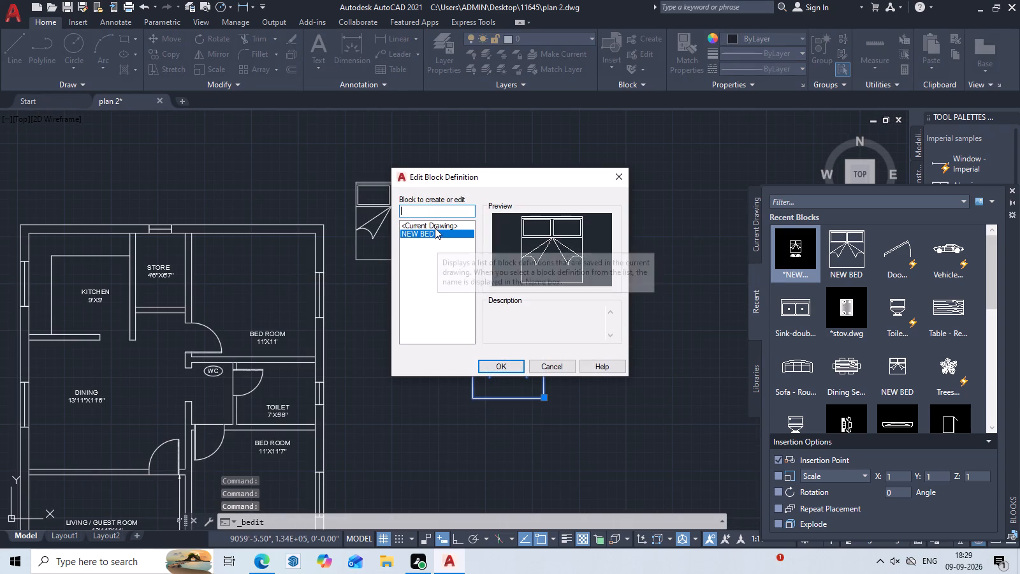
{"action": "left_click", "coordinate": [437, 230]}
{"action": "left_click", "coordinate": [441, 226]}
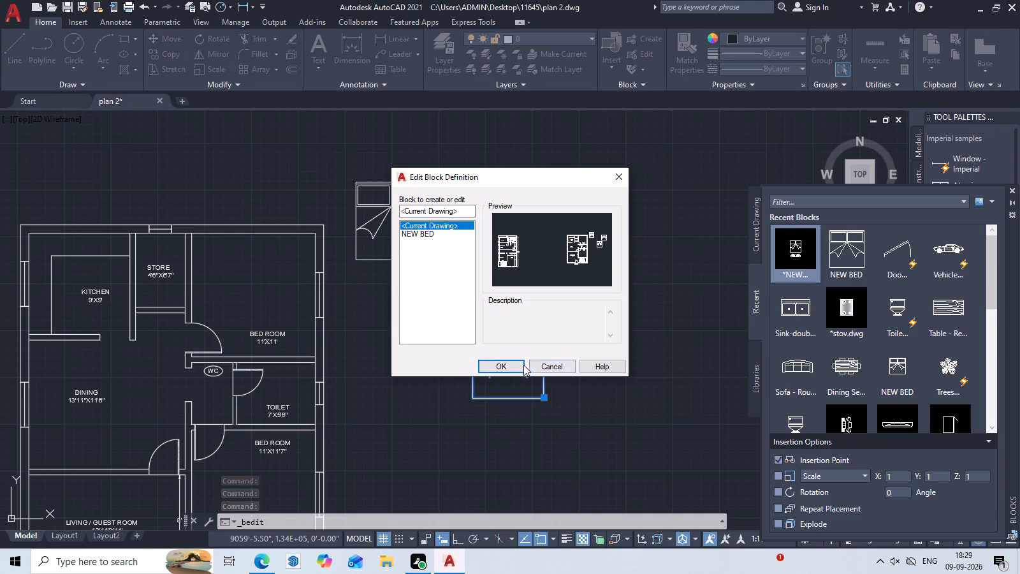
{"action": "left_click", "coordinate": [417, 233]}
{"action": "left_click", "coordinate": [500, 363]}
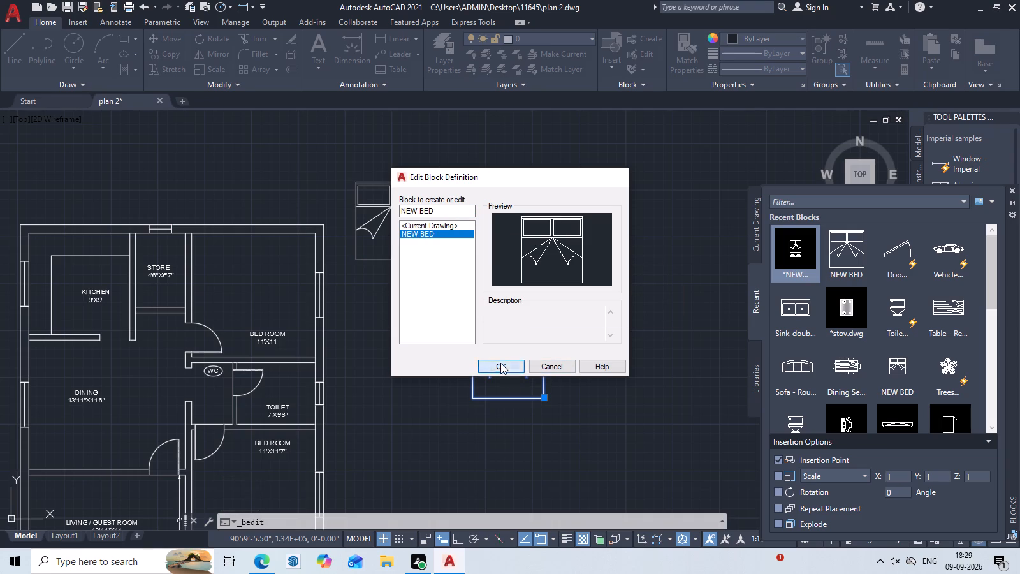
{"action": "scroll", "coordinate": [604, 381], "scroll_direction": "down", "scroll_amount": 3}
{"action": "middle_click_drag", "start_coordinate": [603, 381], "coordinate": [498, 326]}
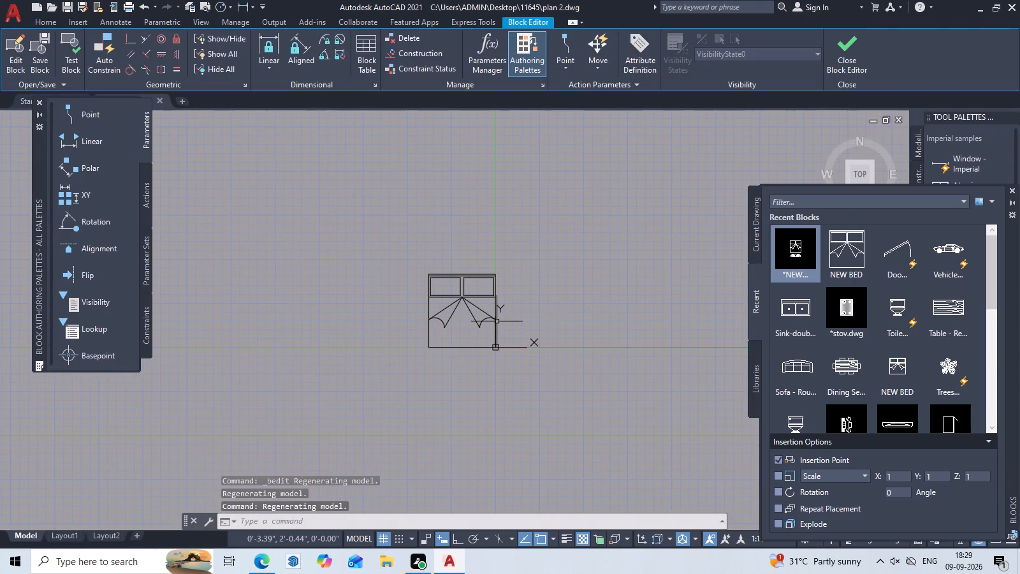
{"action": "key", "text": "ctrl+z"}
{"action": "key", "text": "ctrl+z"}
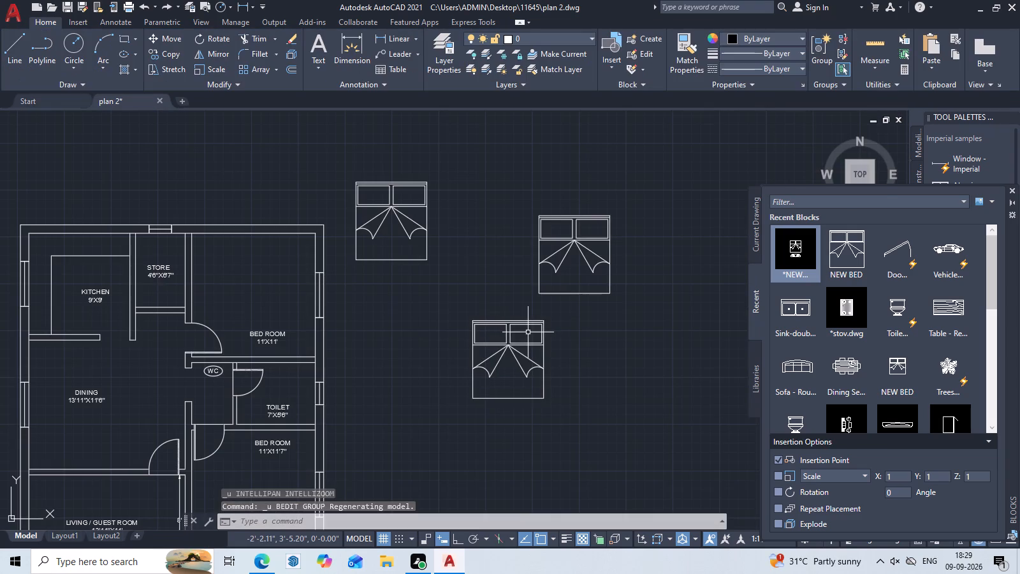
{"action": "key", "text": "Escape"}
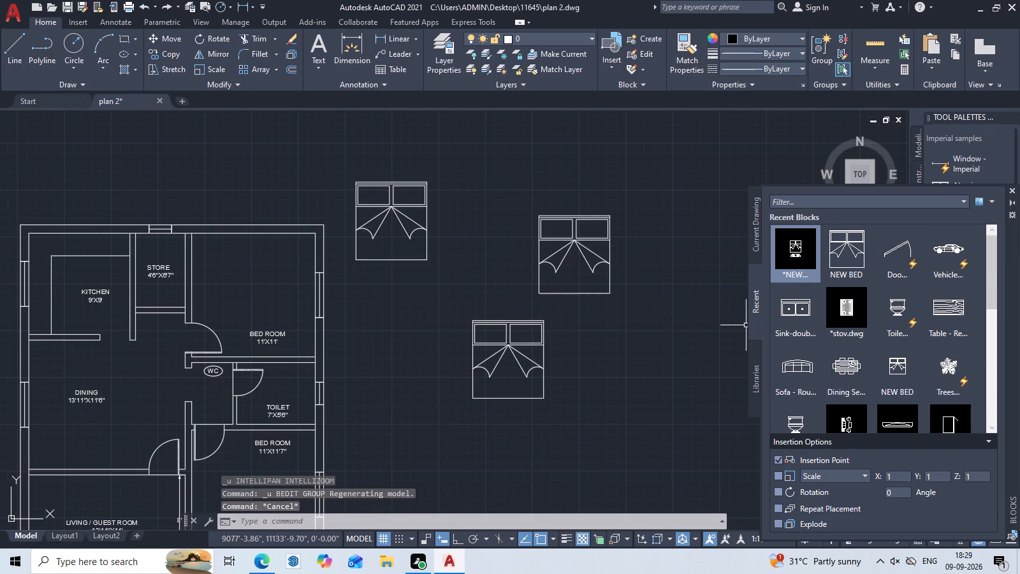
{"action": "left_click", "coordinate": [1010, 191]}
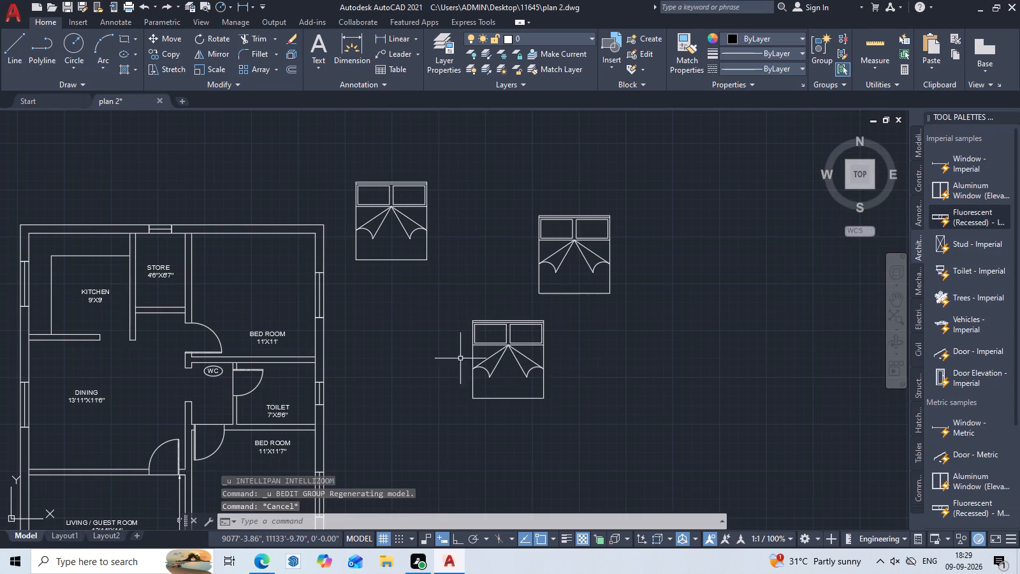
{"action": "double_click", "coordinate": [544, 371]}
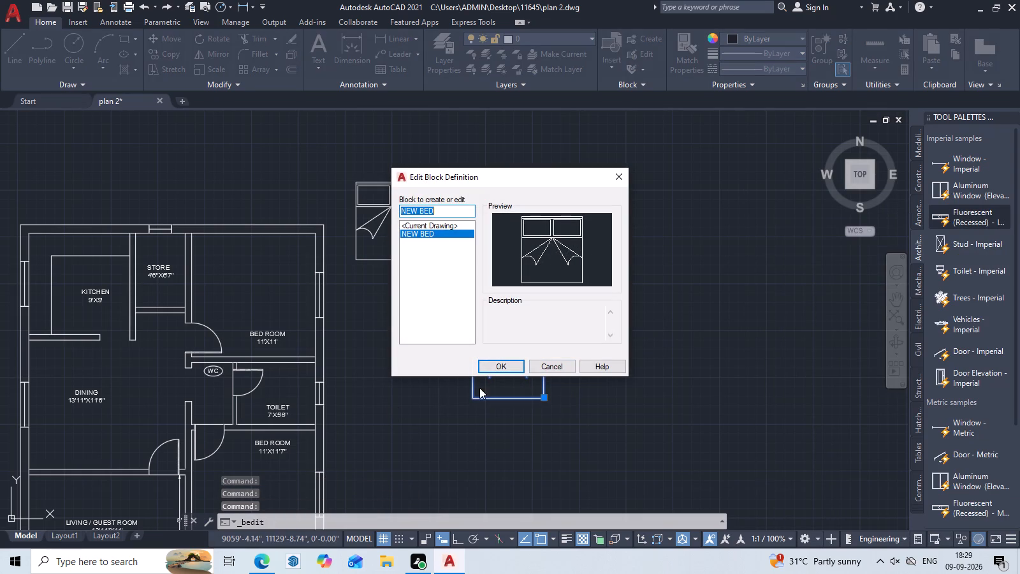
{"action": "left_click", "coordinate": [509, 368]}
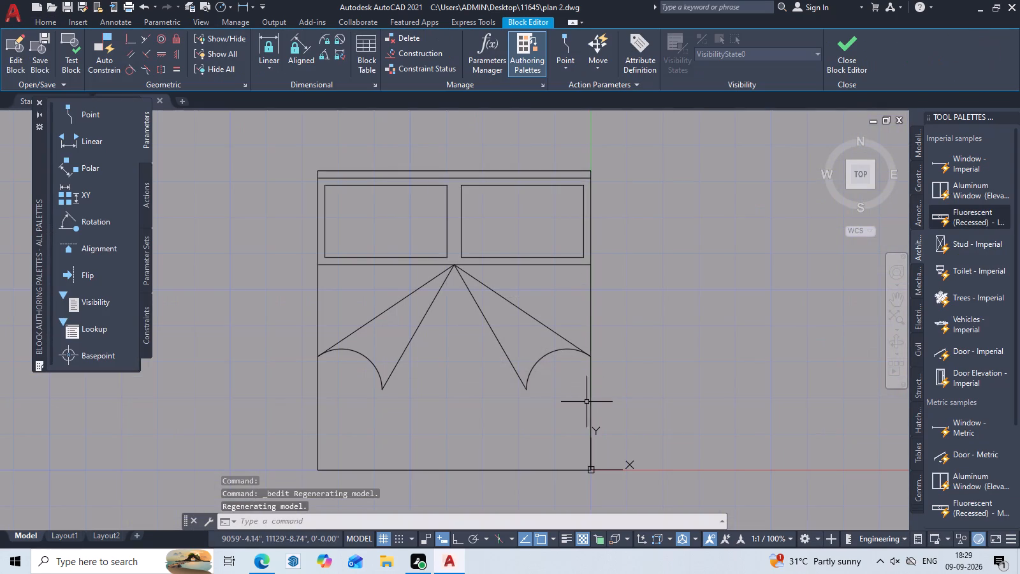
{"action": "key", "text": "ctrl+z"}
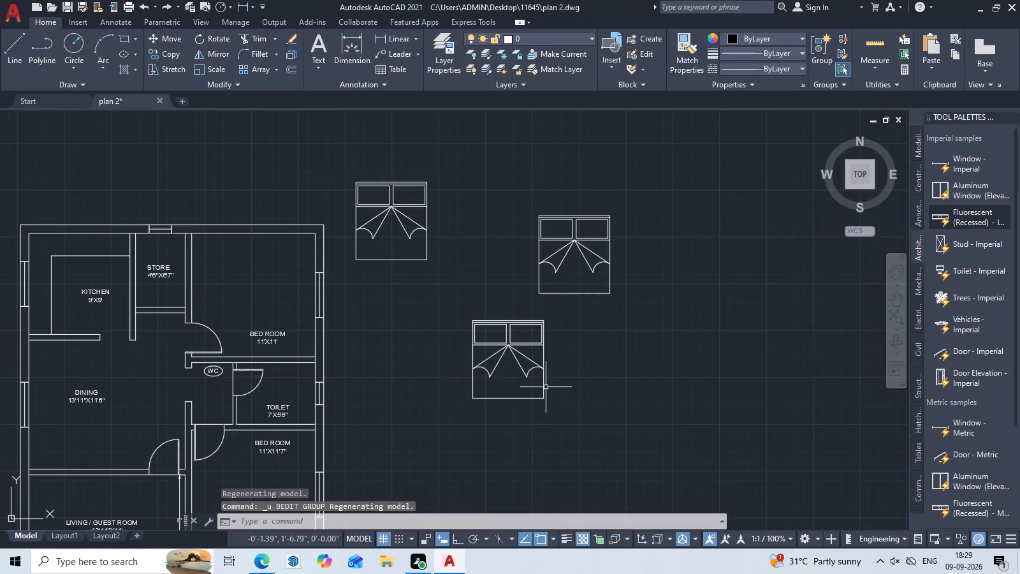
Erase the two spare NEW BED blocks, keeping only the bed nearest the 11'X11' bedroom.
{"action": "left_click", "coordinate": [544, 387]}
{"action": "key", "text": "Delete"}
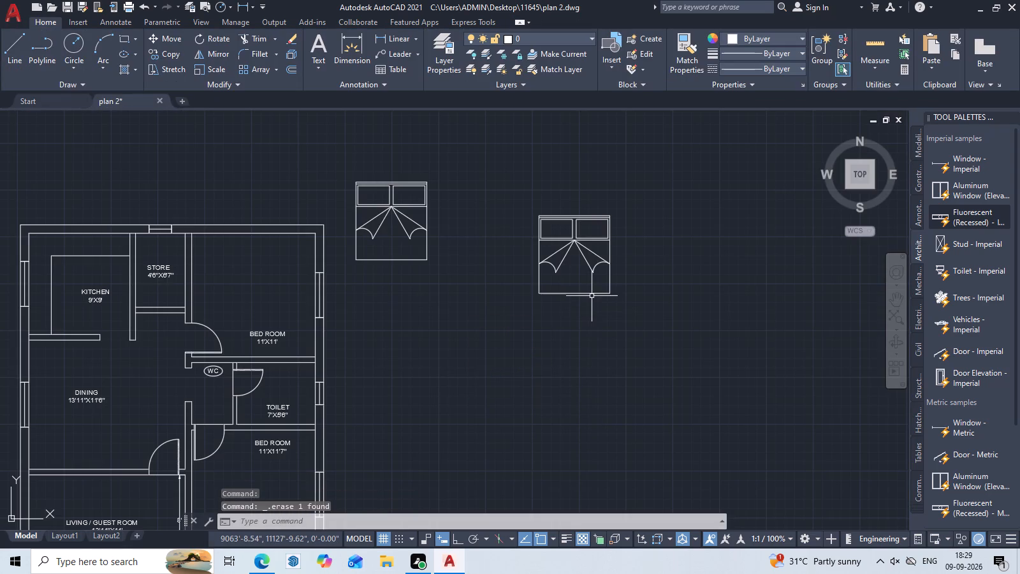
{"action": "left_click", "coordinate": [592, 296]}
{"action": "left_click", "coordinate": [593, 291]}
{"action": "double_click", "coordinate": [592, 295]}
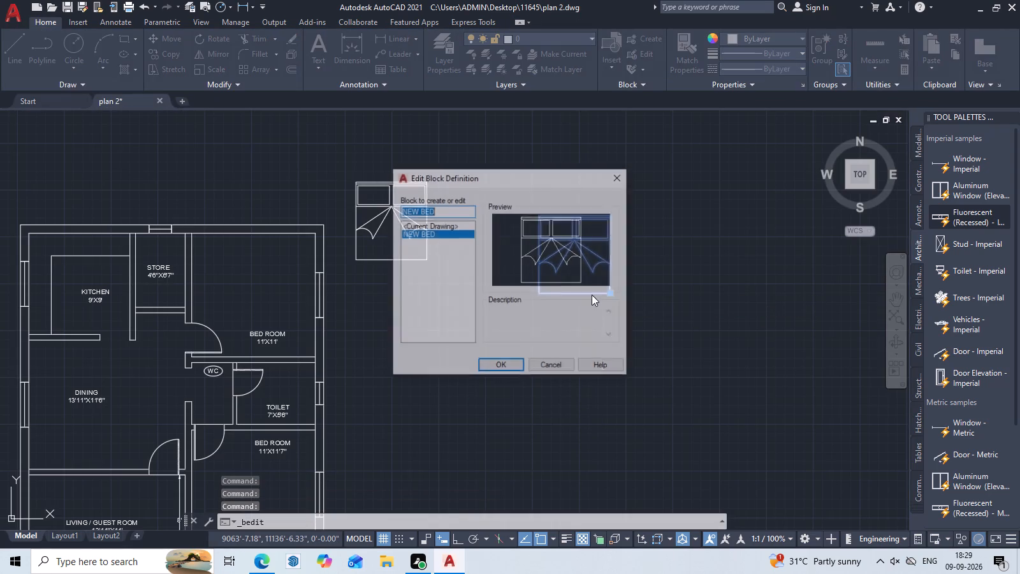
{"action": "left_click", "coordinate": [558, 365]}
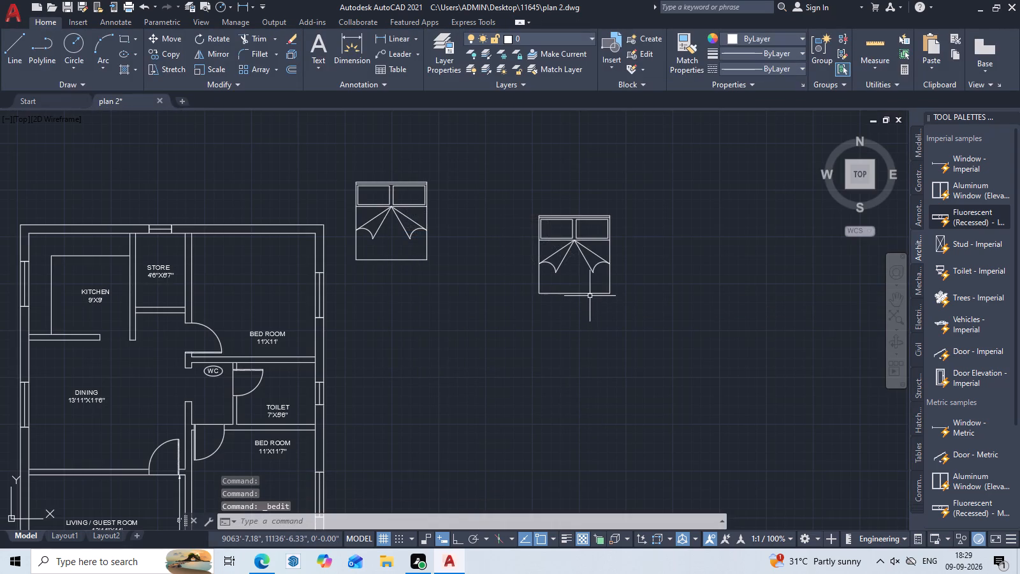
{"action": "left_click", "coordinate": [590, 295]}
{"action": "key", "text": "Delete"}
Move the remaining bed into the 11'X11' bedroom by its headboard's midpoint, setting it against the north wall.
{"action": "scroll", "coordinate": [594, 296], "scroll_direction": "down", "scroll_amount": 2}
{"action": "middle_click_drag", "start_coordinate": [594, 296], "coordinate": [594, 342]}
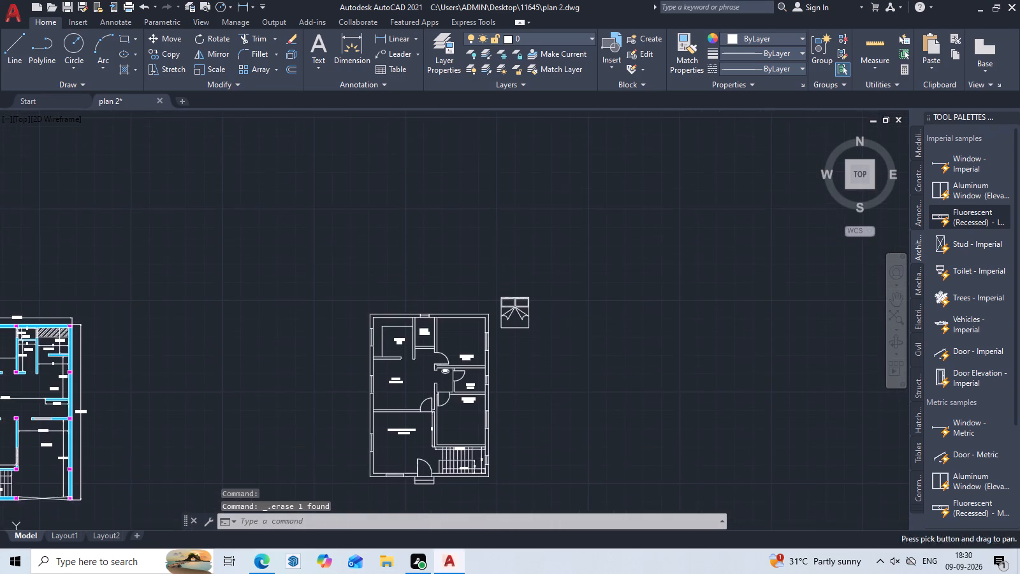
{"action": "scroll", "coordinate": [535, 332], "scroll_direction": "up", "scroll_amount": 2}
{"action": "scroll", "coordinate": [481, 327], "scroll_direction": "up", "scroll_amount": 2}
{"action": "left_click", "coordinate": [494, 320]}
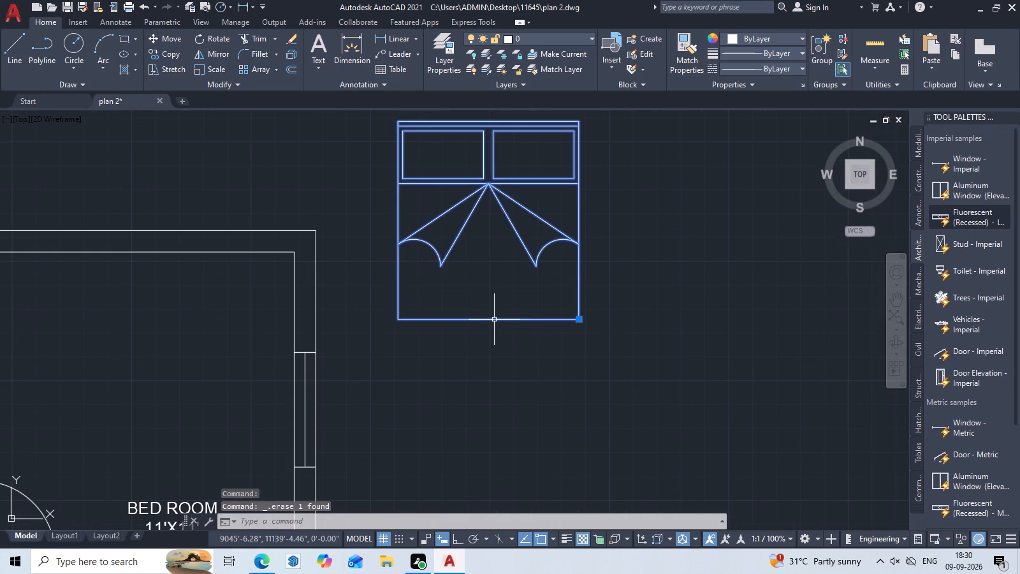
{"action": "type", "text": "M"}
{"action": "key", "text": "space"}
{"action": "scroll", "coordinate": [515, 122], "scroll_direction": "up", "scroll_amount": 2}
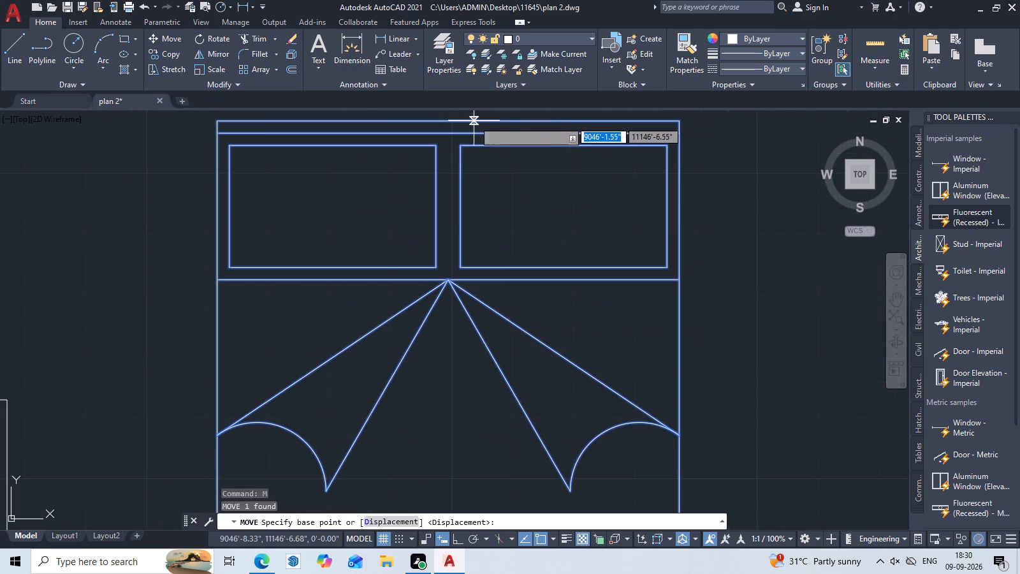
{"action": "left_click", "coordinate": [454, 124]}
{"action": "scroll", "coordinate": [401, 302], "scroll_direction": "down", "scroll_amount": 2}
{"action": "middle_click_drag", "start_coordinate": [365, 364], "coordinate": [567, 233]}
{"action": "scroll", "coordinate": [354, 273], "scroll_direction": "up", "scroll_amount": 1}
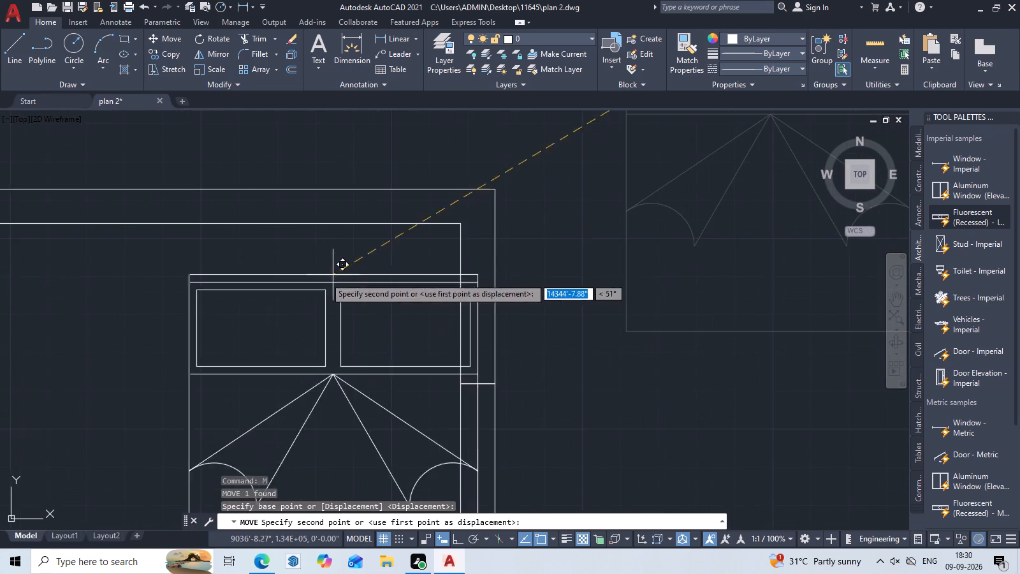
{"action": "middle_click_drag", "start_coordinate": [324, 277], "coordinate": [448, 233]}
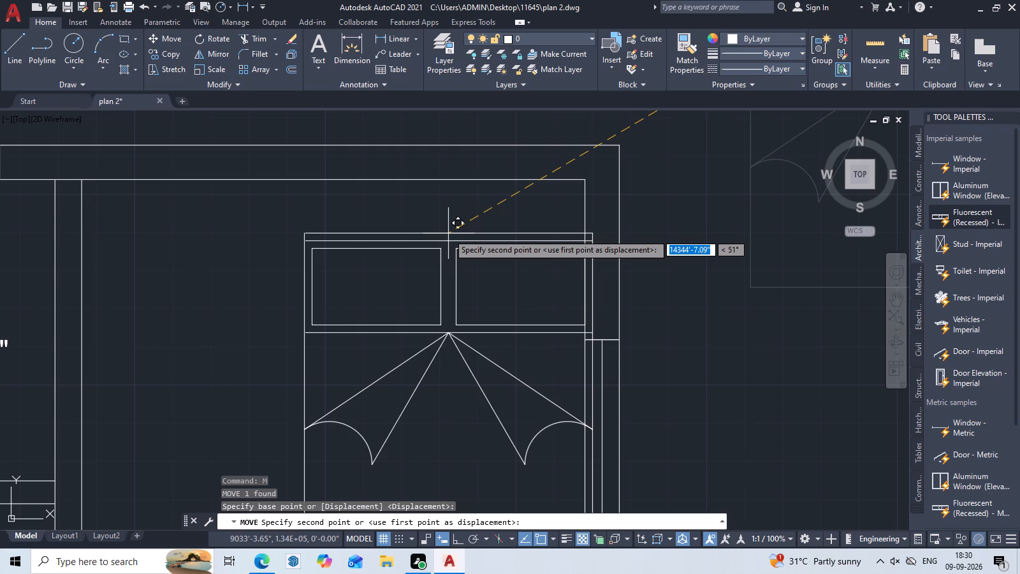
{"action": "scroll", "coordinate": [412, 238], "scroll_direction": "up", "scroll_amount": 1}
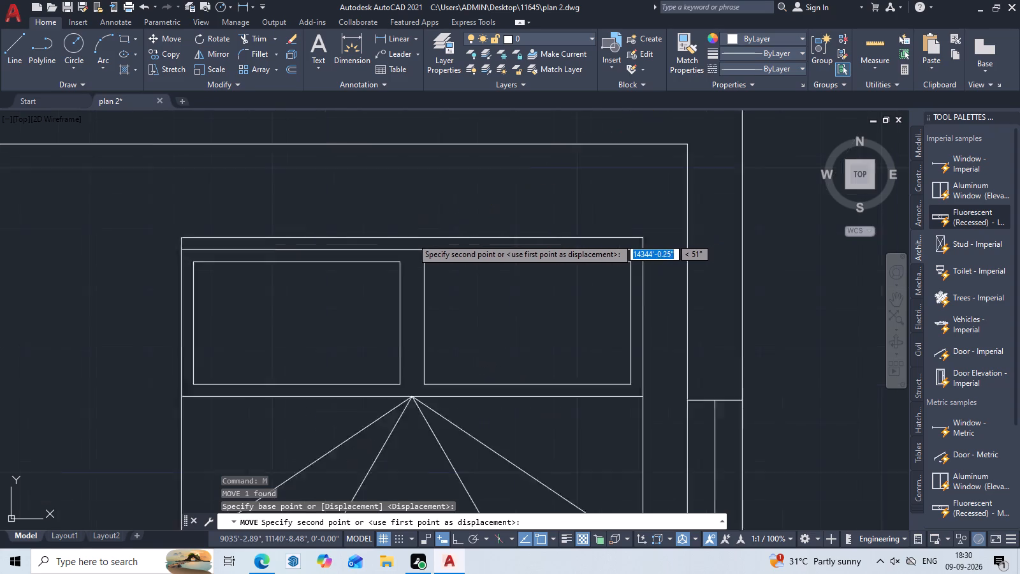
{"action": "scroll", "coordinate": [412, 238], "scroll_direction": "up", "scroll_amount": 2}
{"action": "scroll", "coordinate": [352, 222], "scroll_direction": "down", "scroll_amount": 3}
{"action": "middle_click_drag", "start_coordinate": [314, 235], "coordinate": [415, 249]}
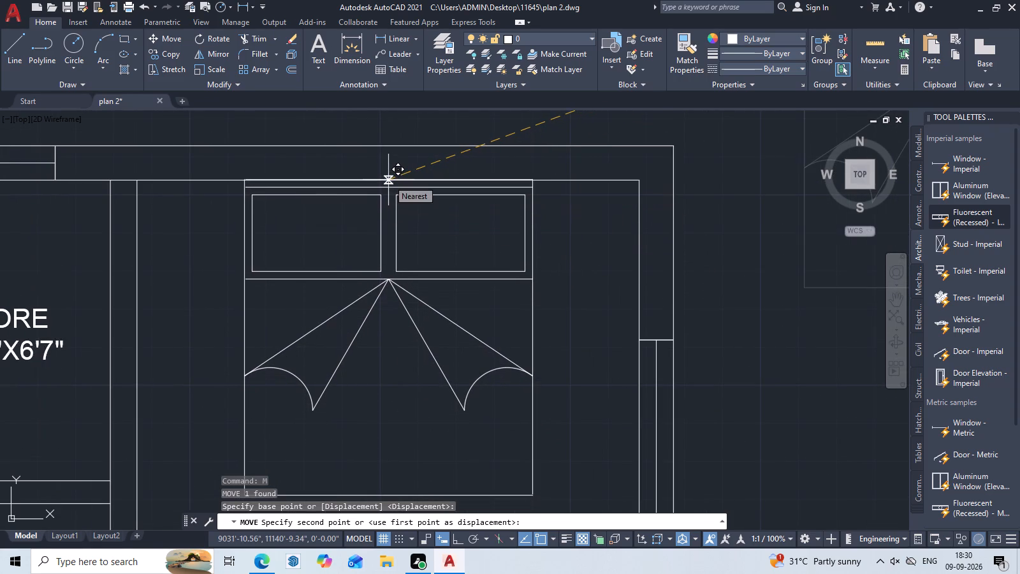
{"action": "scroll", "coordinate": [419, 196], "scroll_direction": "up", "scroll_amount": 1}
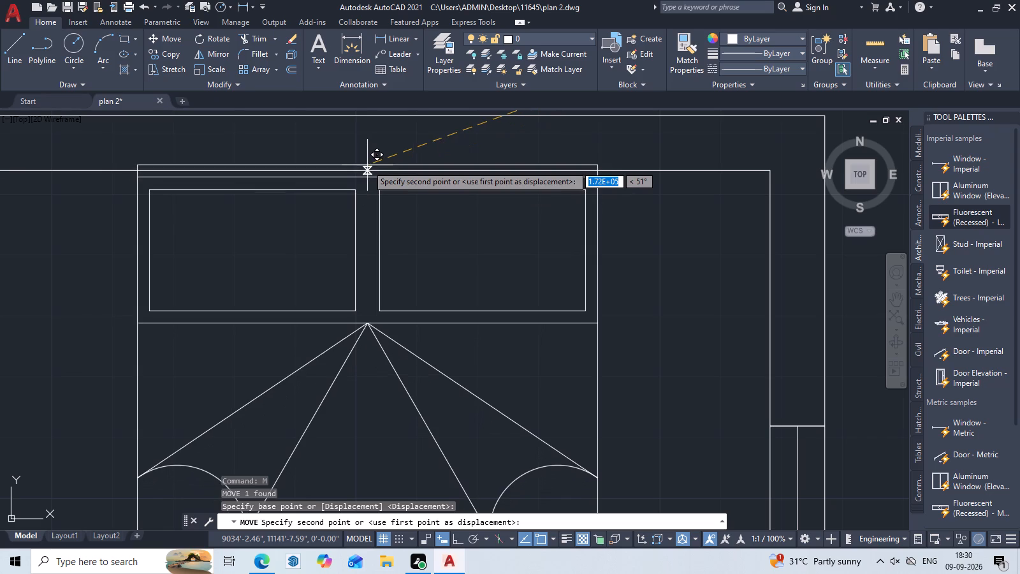
{"action": "left_click", "coordinate": [363, 172]}
Copy the bed from the 11'X11' bedroom to the empty area outside the plan, east of the staircase.
{"action": "scroll", "coordinate": [386, 245], "scroll_direction": "down", "scroll_amount": 3}
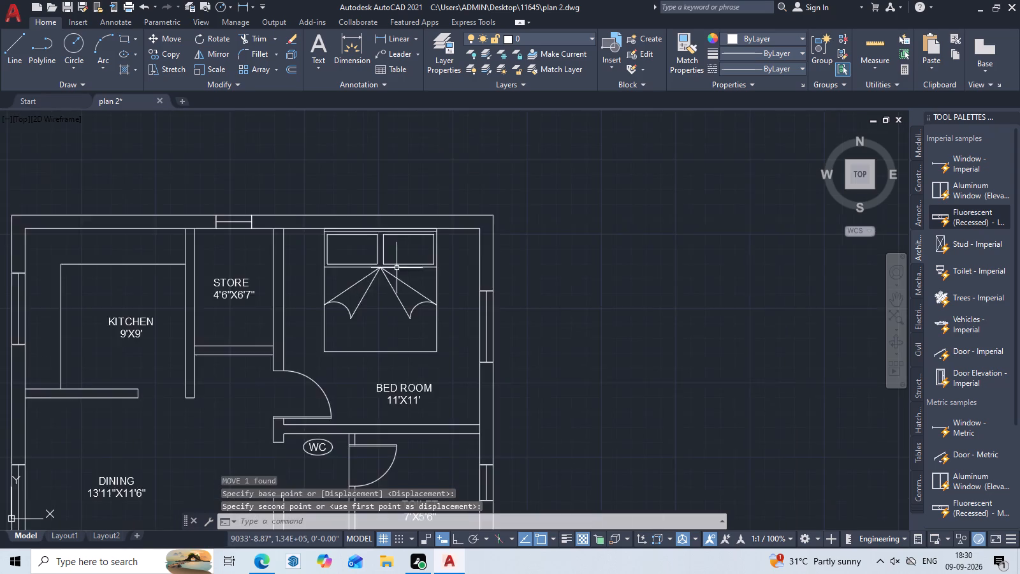
{"action": "scroll", "coordinate": [397, 270], "scroll_direction": "down", "scroll_amount": 2}
{"action": "middle_click_drag", "start_coordinate": [419, 324], "coordinate": [492, 265]}
{"action": "scroll", "coordinate": [455, 319], "scroll_direction": "up", "scroll_amount": 2}
{"action": "middle_click_drag", "start_coordinate": [453, 351], "coordinate": [481, 272]}
{"action": "scroll", "coordinate": [484, 261], "scroll_direction": "down", "scroll_amount": 2}
{"action": "middle_click_drag", "start_coordinate": [490, 350], "coordinate": [504, 335]}
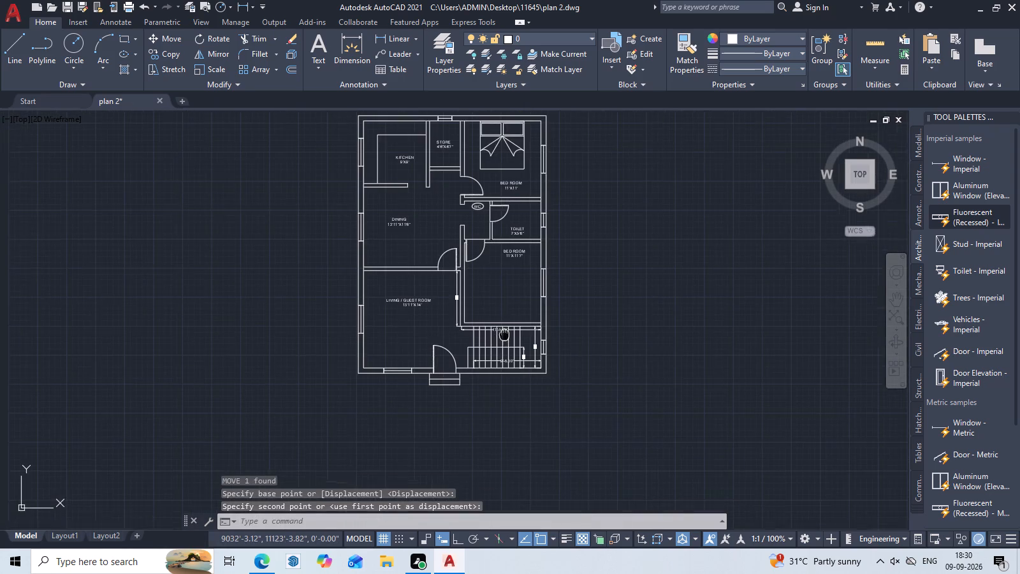
{"action": "scroll", "coordinate": [514, 328], "scroll_direction": "up", "scroll_amount": 1}
{"action": "middle_click_drag", "start_coordinate": [514, 331], "coordinate": [421, 365]}
{"action": "scroll", "coordinate": [447, 260], "scroll_direction": "down", "scroll_amount": 2}
{"action": "middle_click_drag", "start_coordinate": [463, 290], "coordinate": [451, 322]}
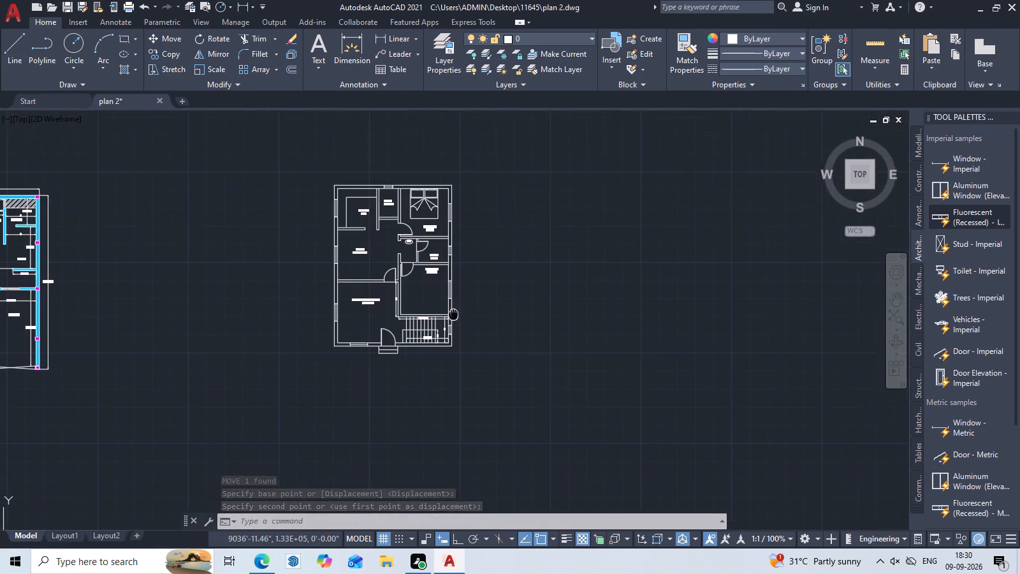
{"action": "middle_click_drag", "start_coordinate": [451, 322], "coordinate": [445, 334]}
{"action": "scroll", "coordinate": [407, 243], "scroll_direction": "up", "scroll_amount": 2}
{"action": "left_click", "coordinate": [447, 239]}
{"action": "type", "text": "CO"}
{"action": "key", "text": "space"}
{"action": "left_click", "coordinate": [430, 204]}
{"action": "scroll", "coordinate": [630, 309], "scroll_direction": "down", "scroll_amount": 2}
{"action": "middle_click_drag", "start_coordinate": [637, 344], "coordinate": [581, 258]}
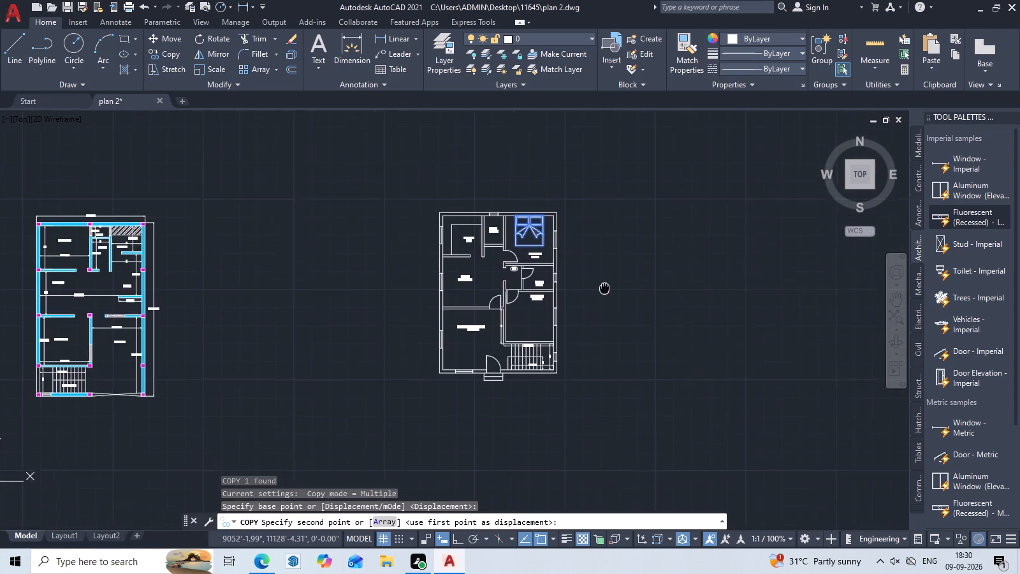
{"action": "middle_click_drag", "start_coordinate": [581, 258], "coordinate": [576, 251]}
{"action": "scroll", "coordinate": [591, 309], "scroll_direction": "up", "scroll_amount": 1}
{"action": "left_click", "coordinate": [618, 312]}
{"action": "key", "text": "Escape"}
Rotate the copied bed 180° so its pillows face south.
{"action": "scroll", "coordinate": [645, 316], "scroll_direction": "up", "scroll_amount": 2}
{"action": "left_click_drag", "start_coordinate": [642, 239], "coordinate": [488, 368]}
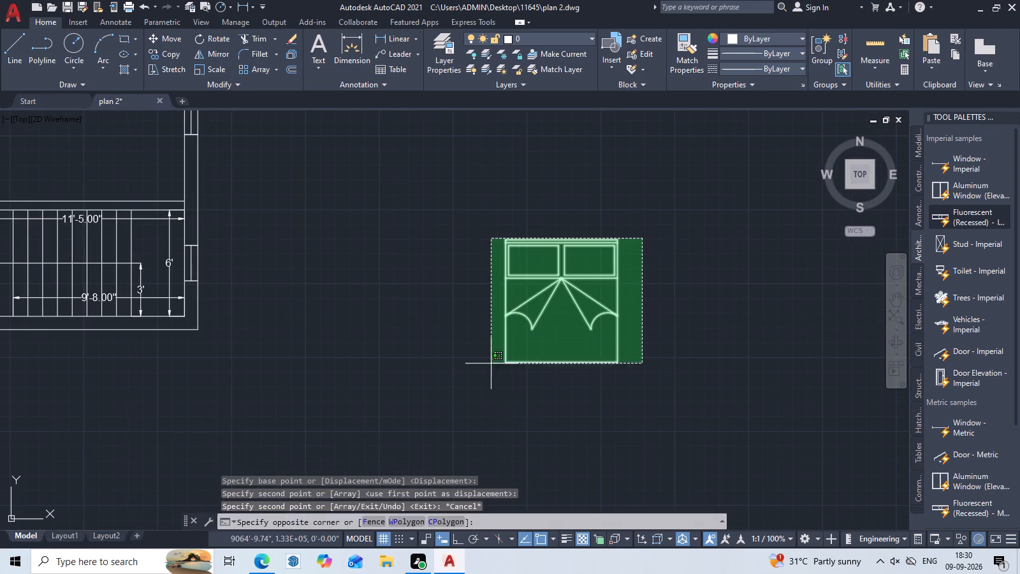
{"action": "left_click_drag", "start_coordinate": [488, 368], "coordinate": [479, 374]}
{"action": "left_click", "coordinate": [479, 374]}
{"action": "type", "text": "RO"}
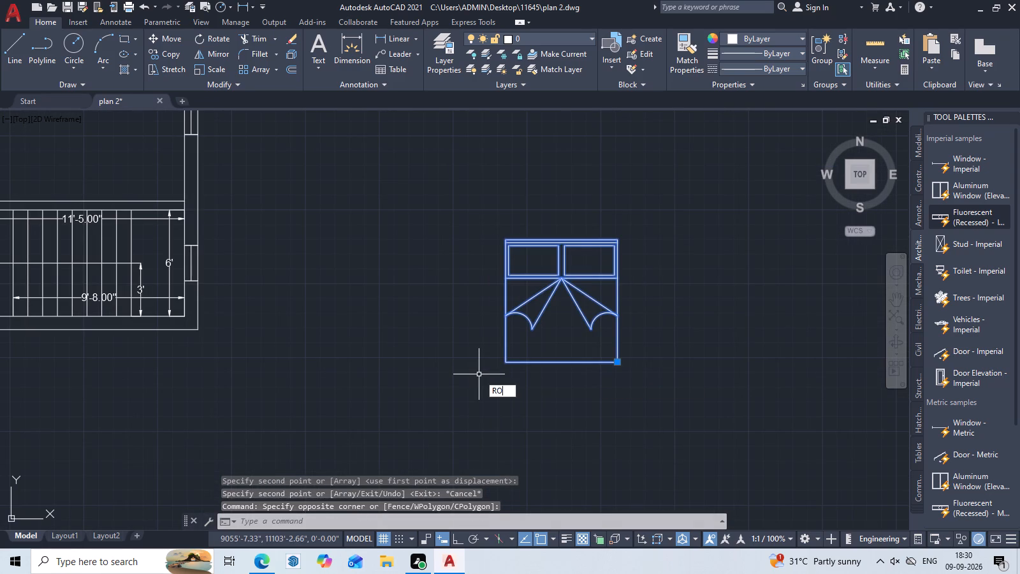
{"action": "key", "text": "space"}
{"action": "left_click", "coordinate": [630, 246]}
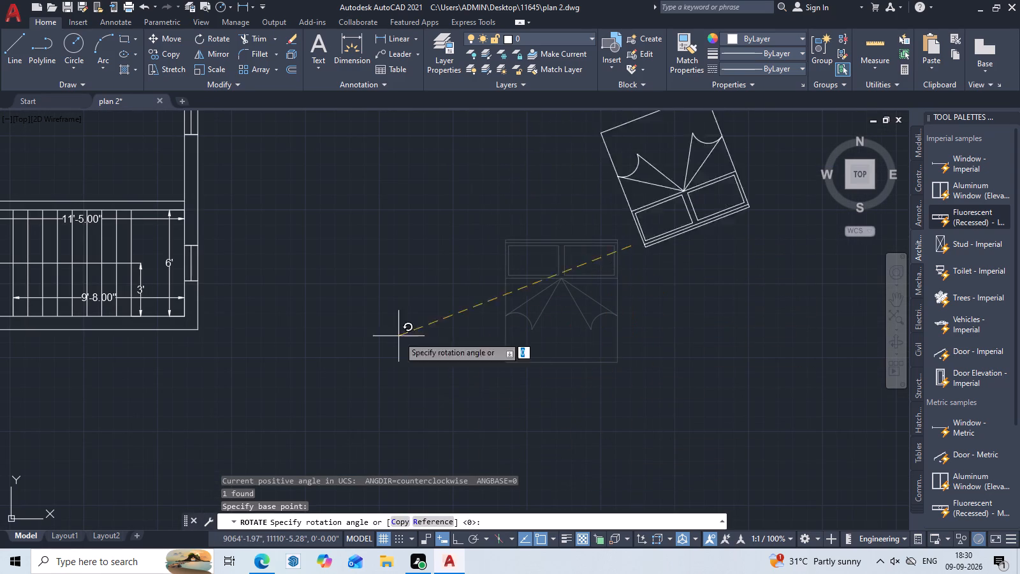
{"action": "key", "text": "F8"}
{"action": "double_click", "coordinate": [407, 255]}
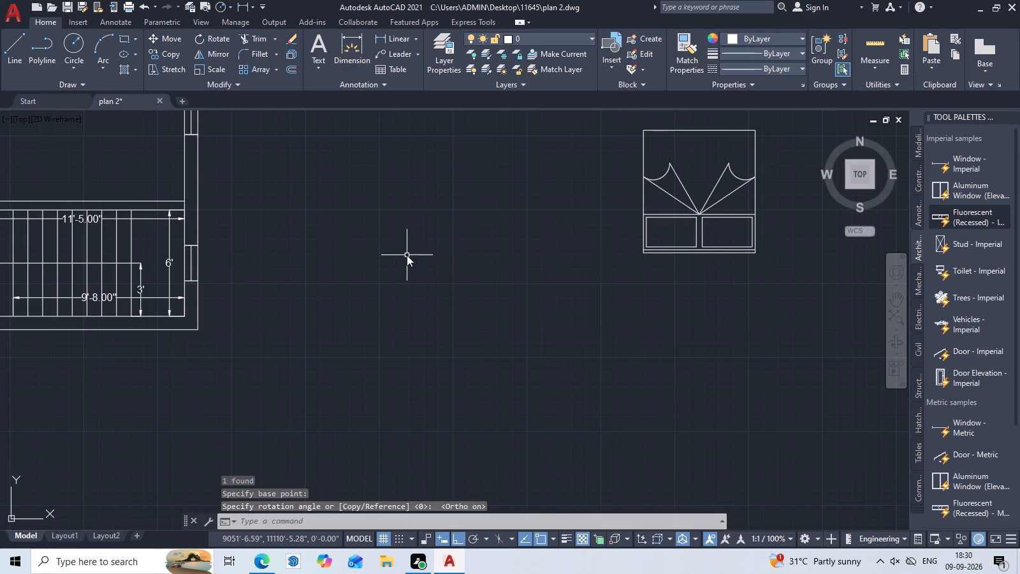
Move the rotated bed into the 11'X11'7" bedroom with its headboard against the south wall.
{"action": "left_click", "coordinate": [754, 246]}
{"action": "type", "text": "M"}
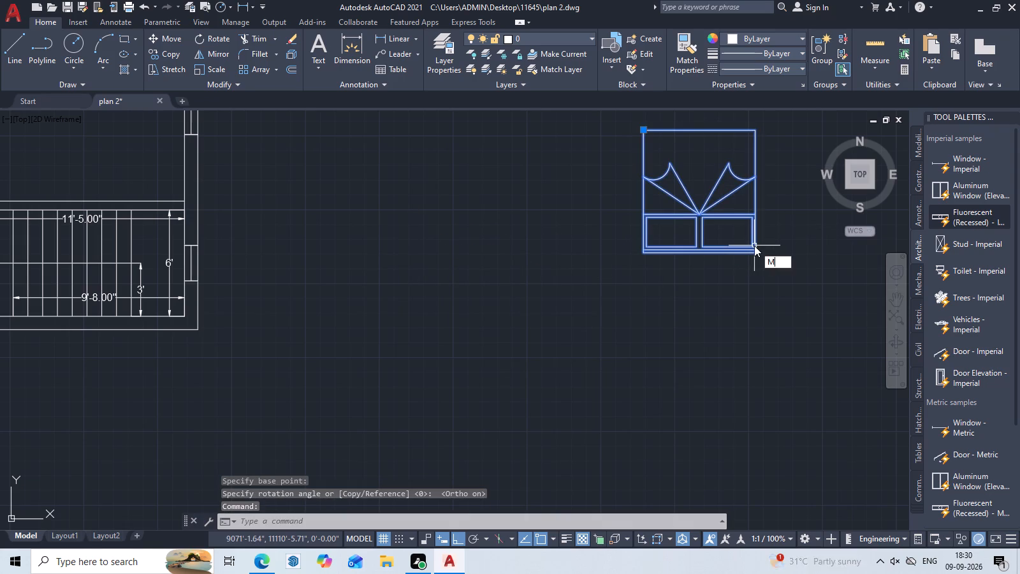
{"action": "key", "text": "space"}
{"action": "left_click", "coordinate": [693, 230]}
{"action": "scroll", "coordinate": [334, 314], "scroll_direction": "down", "scroll_amount": 1}
{"action": "middle_click_drag", "start_coordinate": [376, 308], "coordinate": [474, 308]}
{"action": "scroll", "coordinate": [296, 236], "scroll_direction": "up", "scroll_amount": 2}
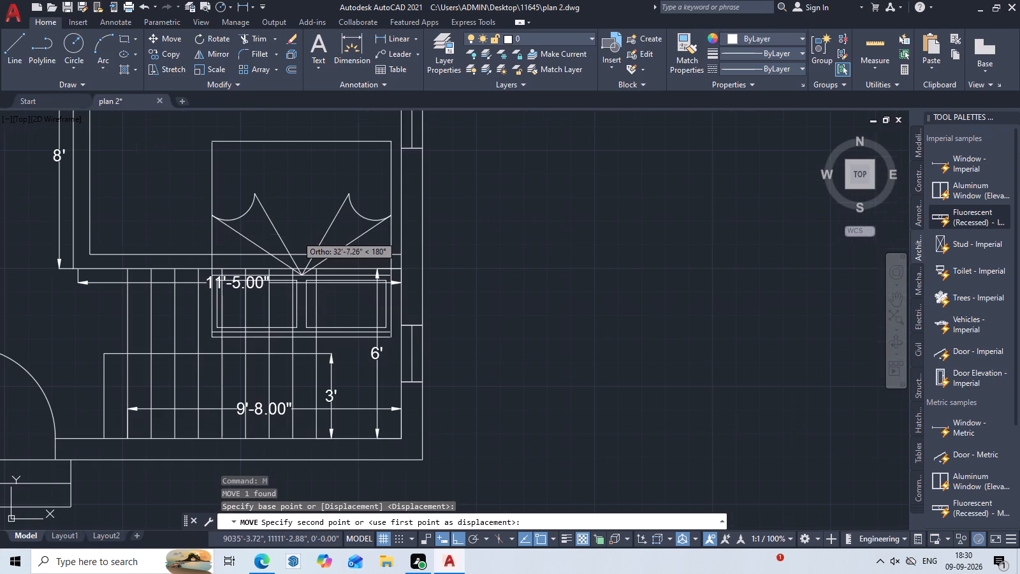
{"action": "key", "text": "F8"}
{"action": "scroll", "coordinate": [296, 235], "scroll_direction": "up", "scroll_amount": 3}
{"action": "middle_click_drag", "start_coordinate": [285, 232], "coordinate": [291, 237]}
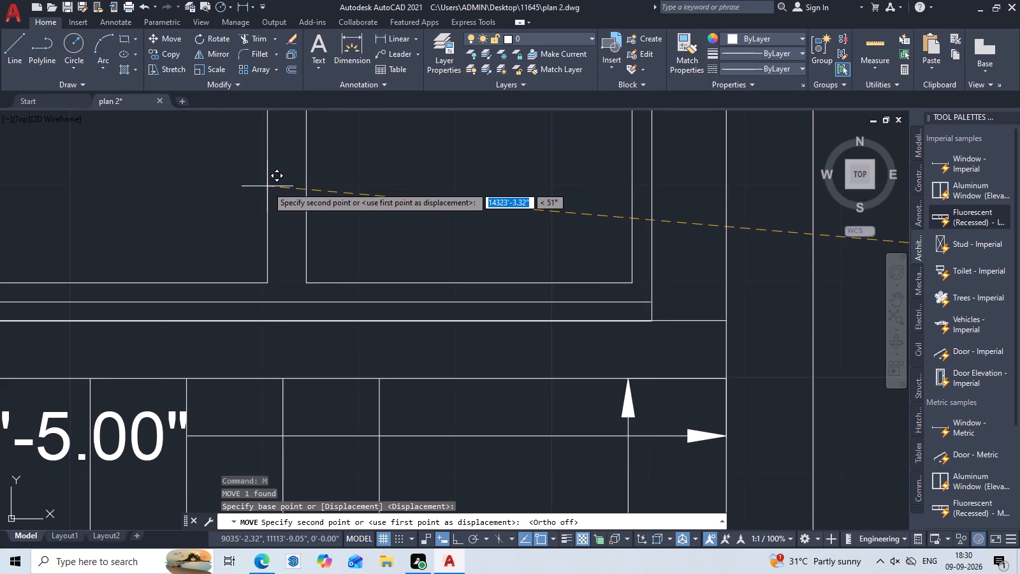
{"action": "left_click", "coordinate": [267, 185]}
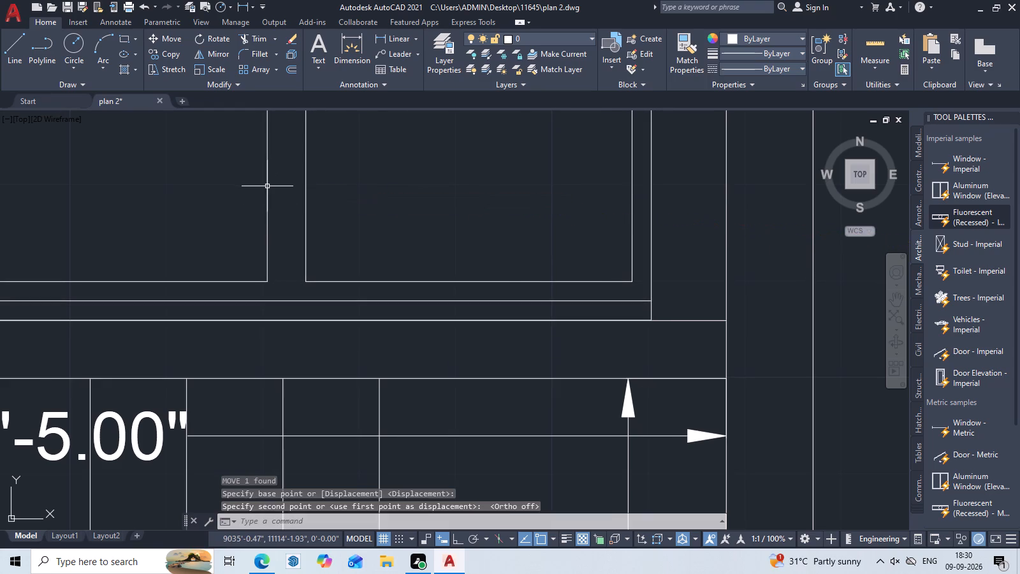
Shift the bed in the 11'X11'7" bedroom west to roughly centre it between the side walls.
{"action": "scroll", "coordinate": [275, 217], "scroll_direction": "down", "scroll_amount": 5}
{"action": "middle_click_drag", "start_coordinate": [339, 256], "coordinate": [502, 346]}
{"action": "scroll", "coordinate": [400, 274], "scroll_direction": "up", "scroll_amount": 2}
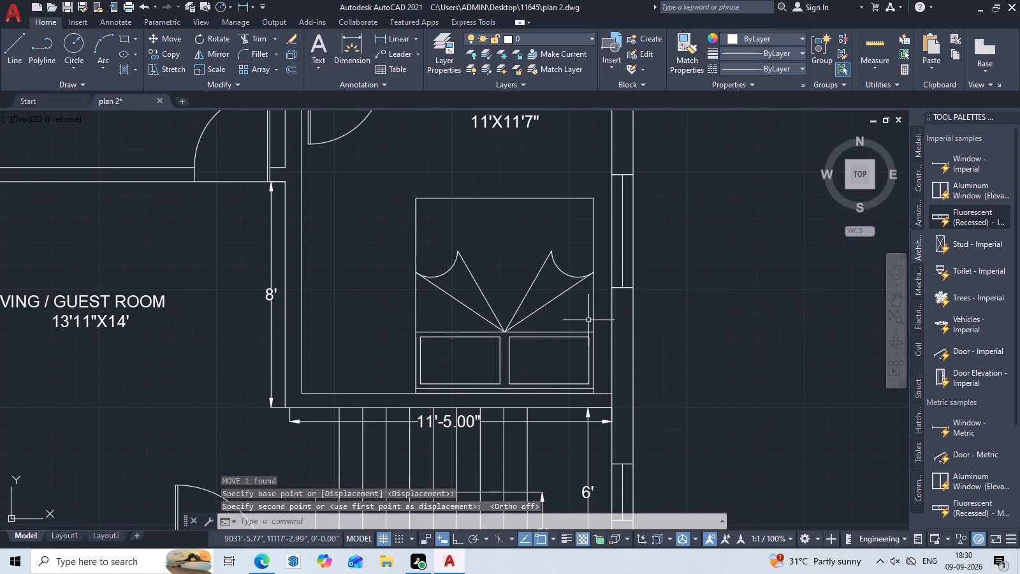
{"action": "left_click", "coordinate": [593, 320]}
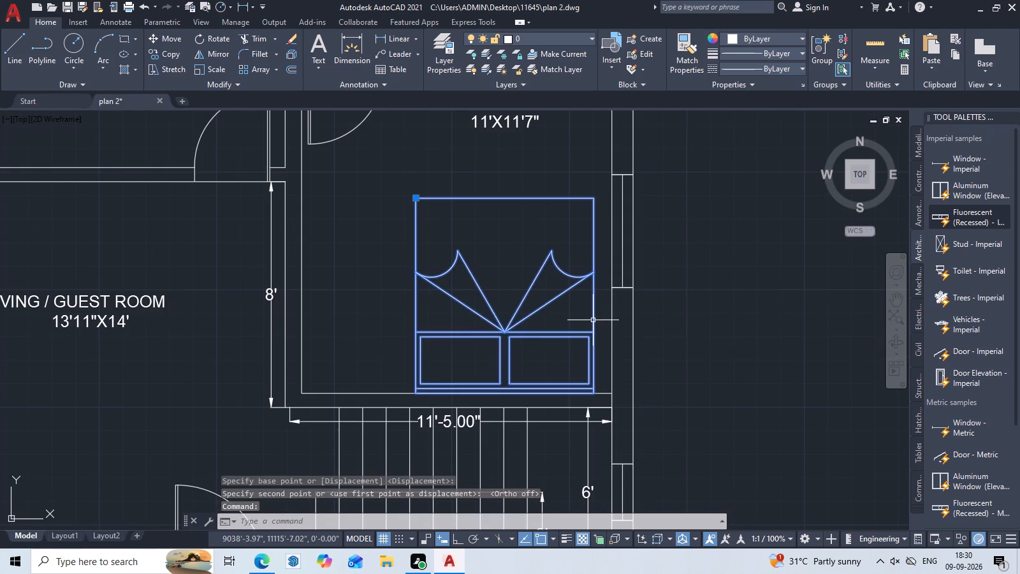
{"action": "type", "text": "M"}
{"action": "key", "text": "space"}
{"action": "left_click", "coordinate": [511, 283]}
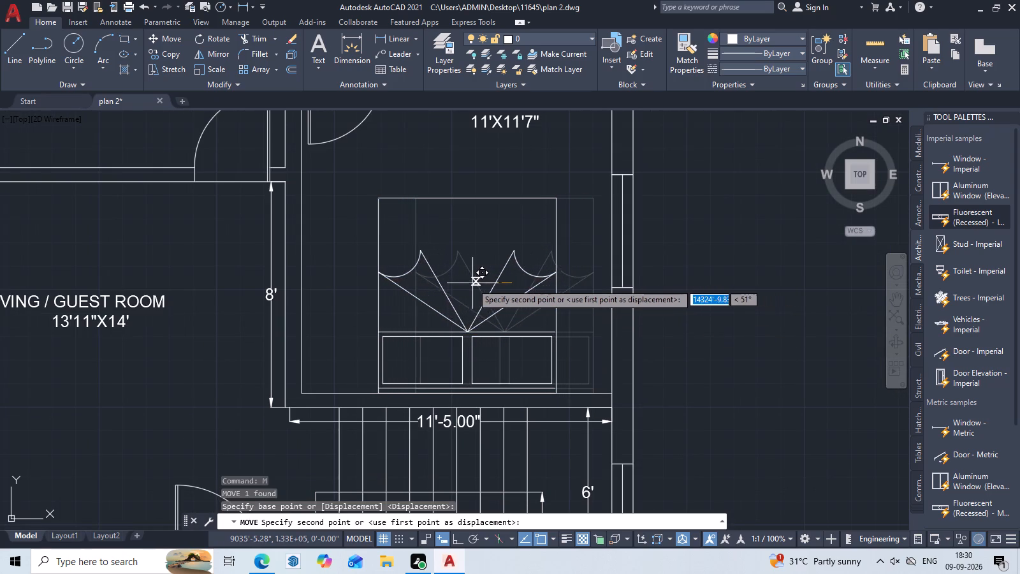
{"action": "left_click", "coordinate": [467, 283]}
Review the bed placement in both bedrooms and the layout of the surrounding rooms.
{"action": "scroll", "coordinate": [497, 297], "scroll_direction": "down", "scroll_amount": 2}
{"action": "middle_click_drag", "start_coordinate": [534, 328], "coordinate": [771, 446]}
{"action": "middle_click_drag", "start_coordinate": [715, 365], "coordinate": [539, 383]}
{"action": "scroll", "coordinate": [521, 365], "scroll_direction": "up", "scroll_amount": 1}
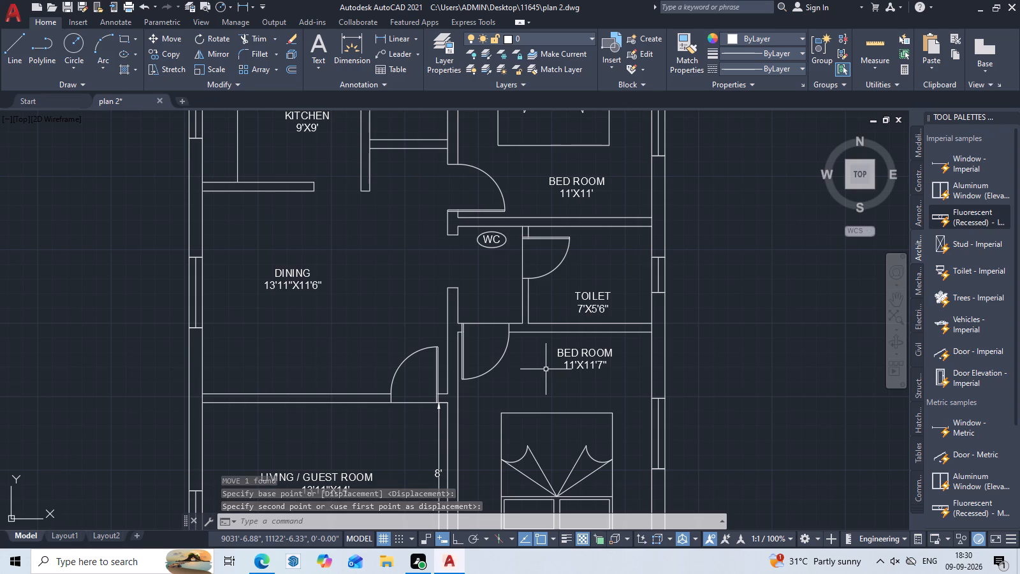
{"action": "scroll", "coordinate": [387, 281], "scroll_direction": "down", "scroll_amount": 1}
{"action": "middle_click_drag", "start_coordinate": [456, 310], "coordinate": [483, 371]}
{"action": "key", "text": "Escape"}
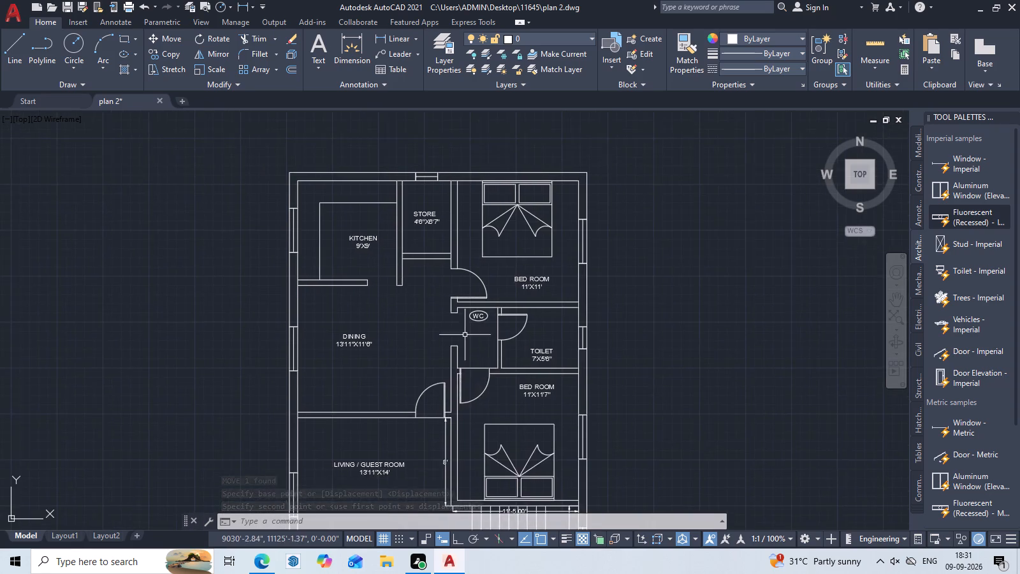
{"action": "scroll", "coordinate": [451, 318], "scroll_direction": "up", "scroll_amount": 1}
{"action": "middle_click_drag", "start_coordinate": [450, 316], "coordinate": [513, 343]}
{"action": "scroll", "coordinate": [515, 344], "scroll_direction": "down", "scroll_amount": 1}
{"action": "middle_click_drag", "start_coordinate": [573, 350], "coordinate": [514, 353]}
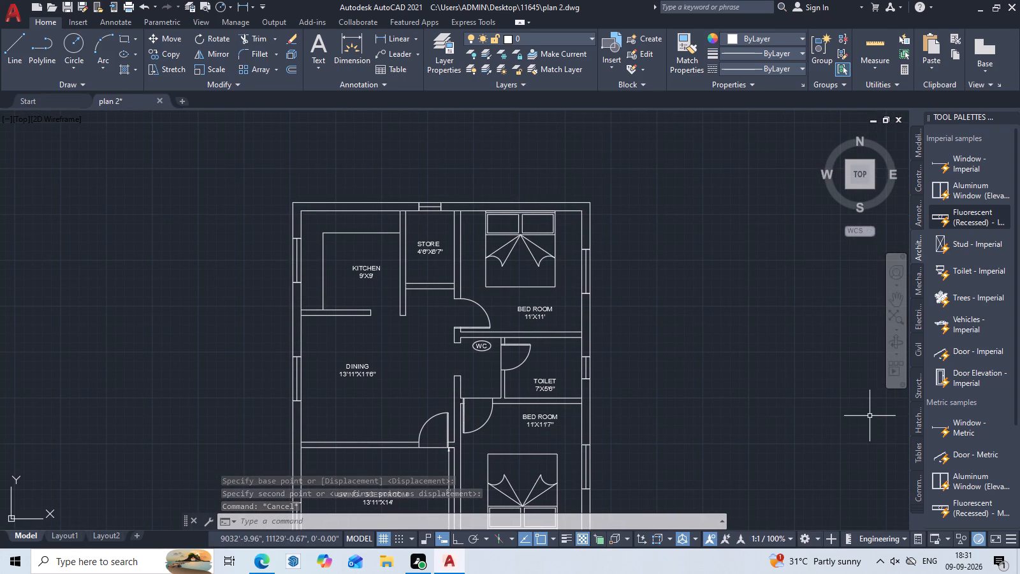
Insert the recently used NEW BED drawing as a block outside the plan, west of the kitchen.
{"action": "type", "text": "I"}
{"action": "key", "text": "space"}
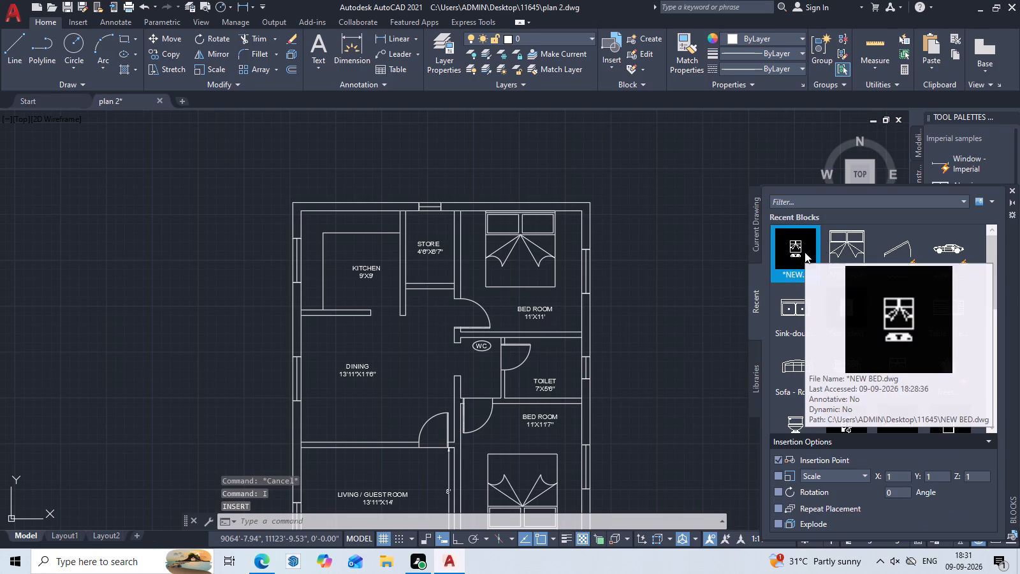
{"action": "left_click_drag", "start_coordinate": [798, 245], "coordinate": [129, 233]}
{"action": "left_click", "coordinate": [129, 233]}
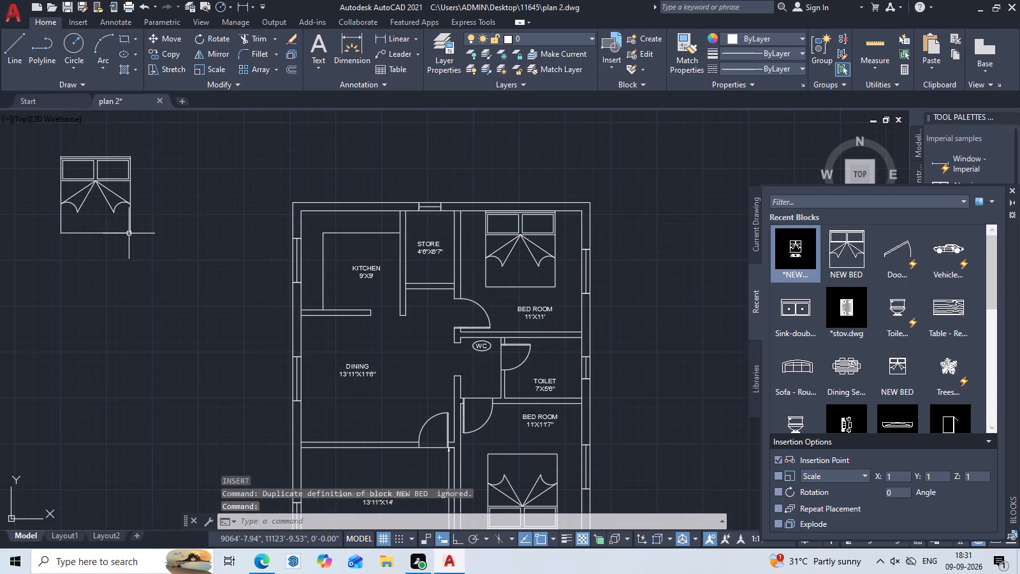
Delete the spare NEW BED block outside the plan, west of the kitchen.
{"action": "left_click", "coordinate": [121, 234]}
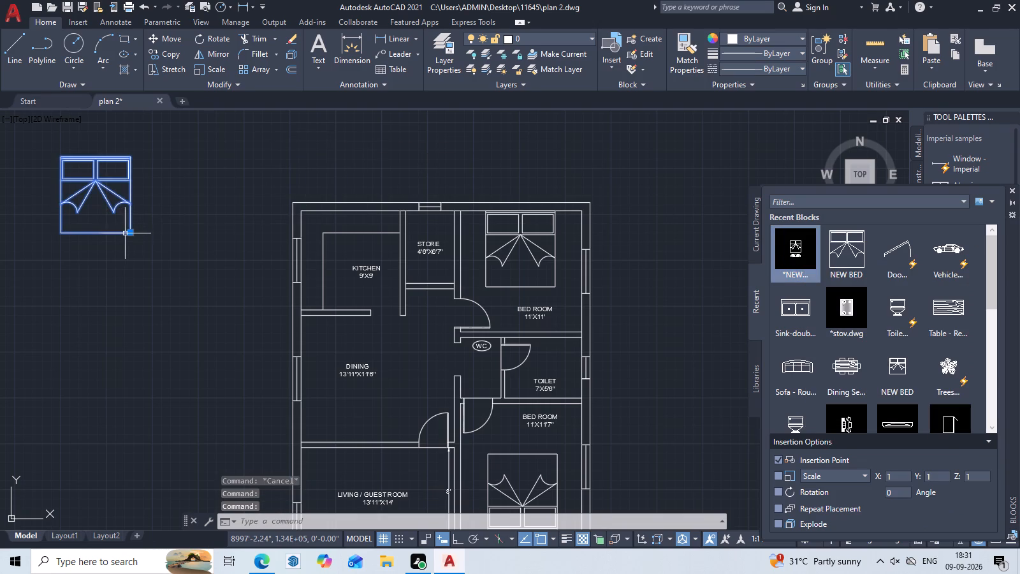
{"action": "key", "text": "Delete"}
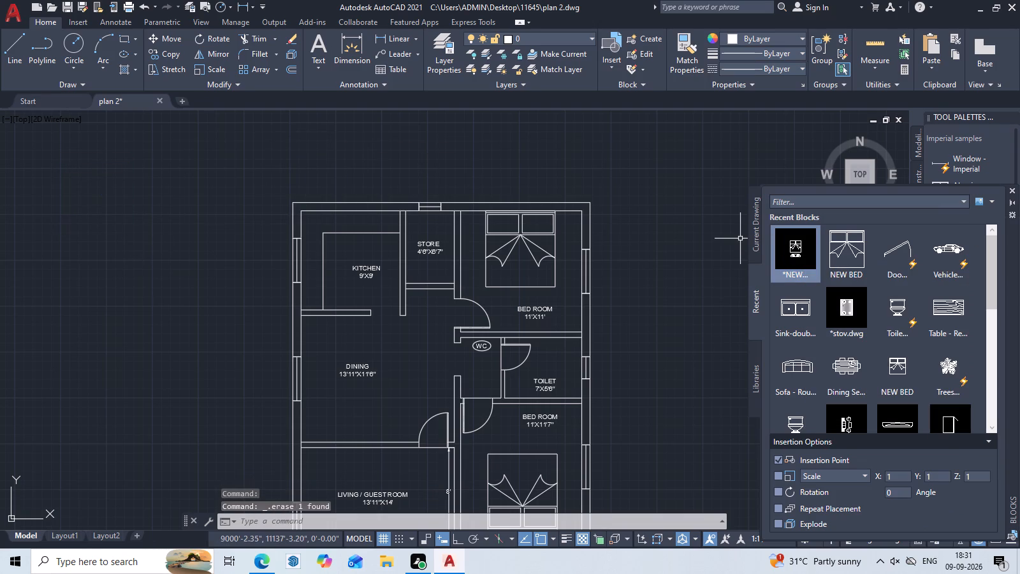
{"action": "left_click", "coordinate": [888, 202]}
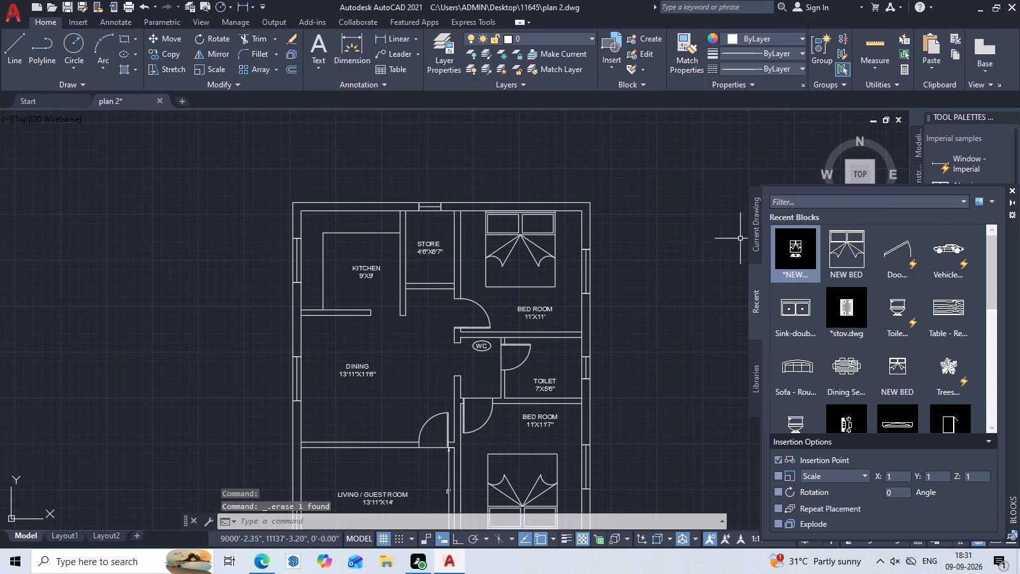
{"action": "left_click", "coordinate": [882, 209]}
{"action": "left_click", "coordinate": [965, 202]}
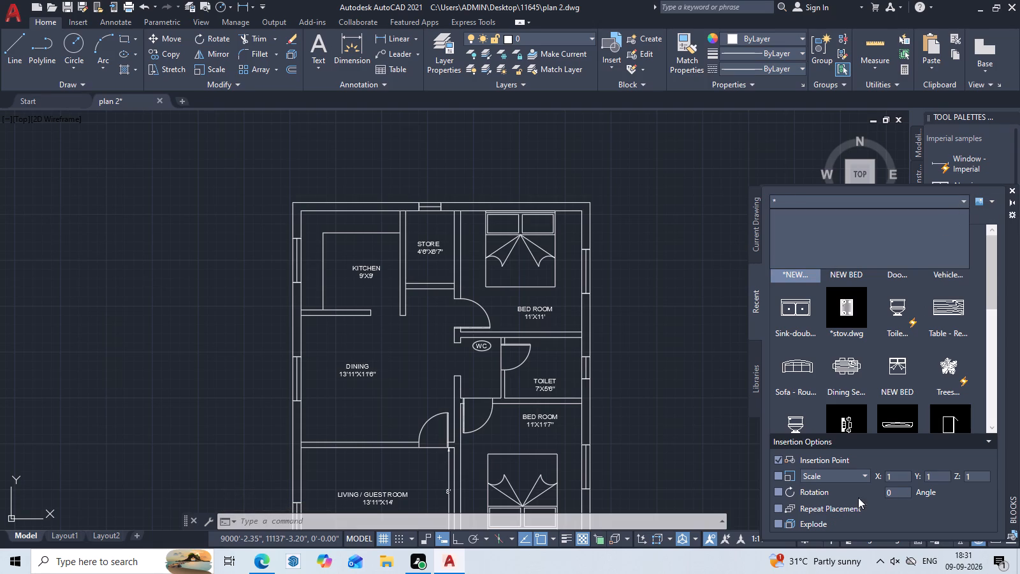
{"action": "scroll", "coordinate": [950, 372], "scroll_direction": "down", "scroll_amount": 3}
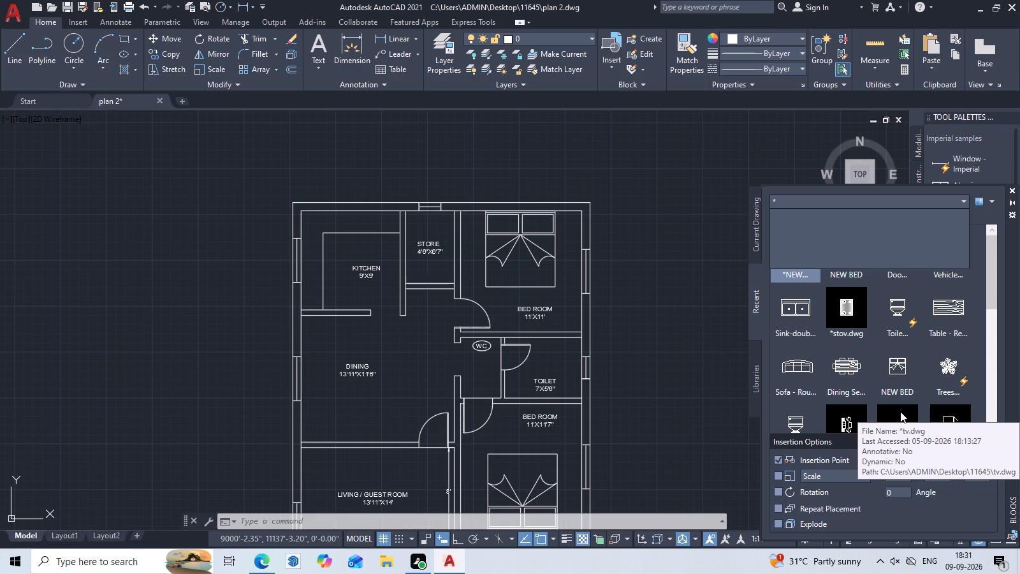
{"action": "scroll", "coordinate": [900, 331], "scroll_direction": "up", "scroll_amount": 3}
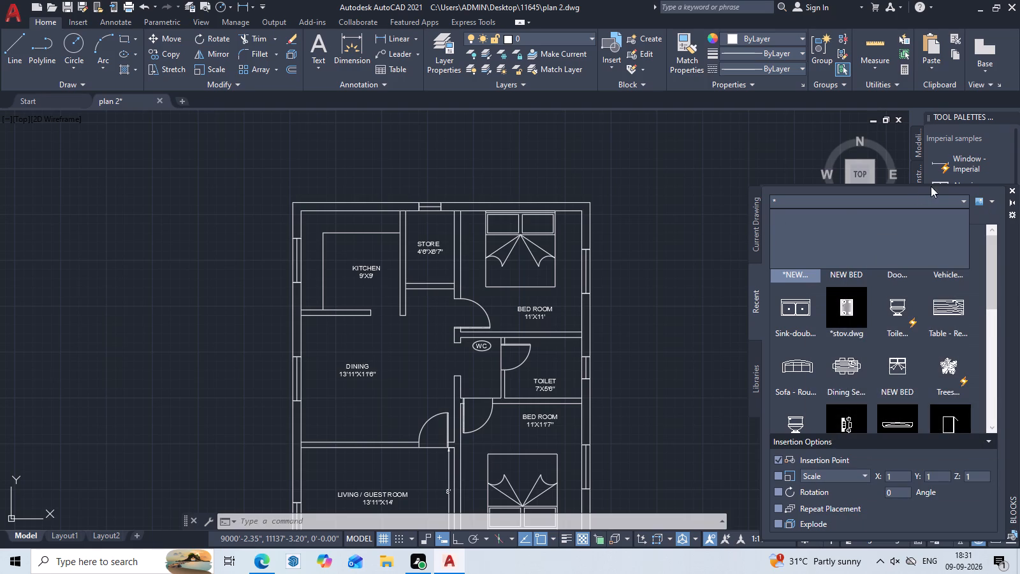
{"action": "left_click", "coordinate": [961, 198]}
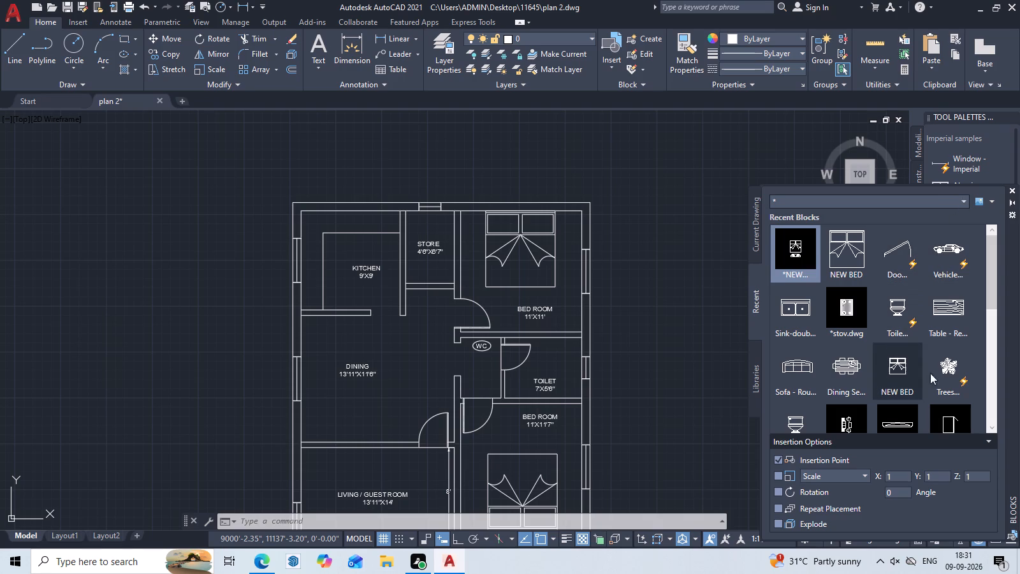
Insert the recent stov and Sink-double blocks outside the plan, west of the kitchen.
{"action": "left_click_drag", "start_coordinate": [841, 307], "coordinate": [180, 197]}
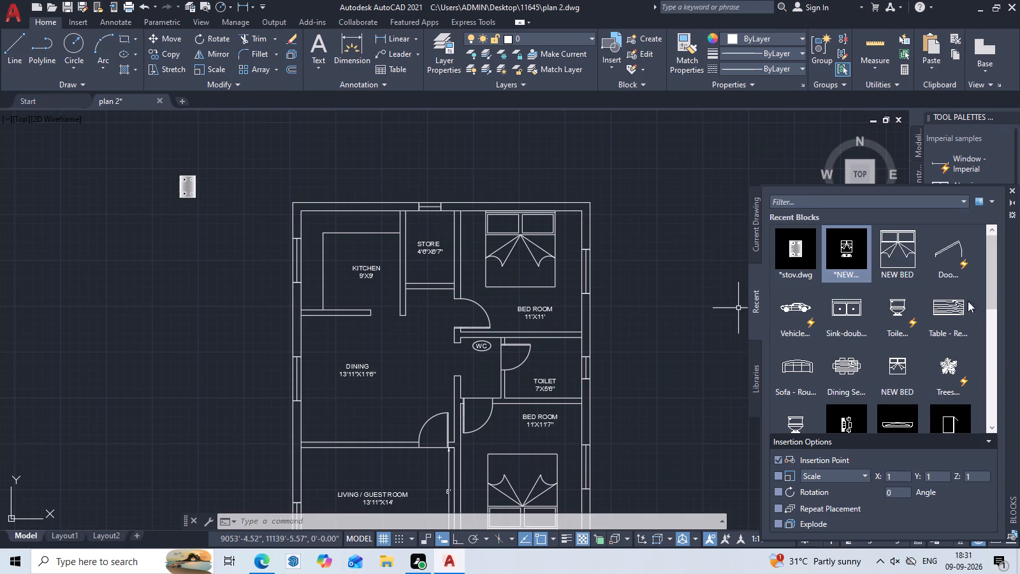
{"action": "left_click_drag", "start_coordinate": [852, 304], "coordinate": [142, 296]}
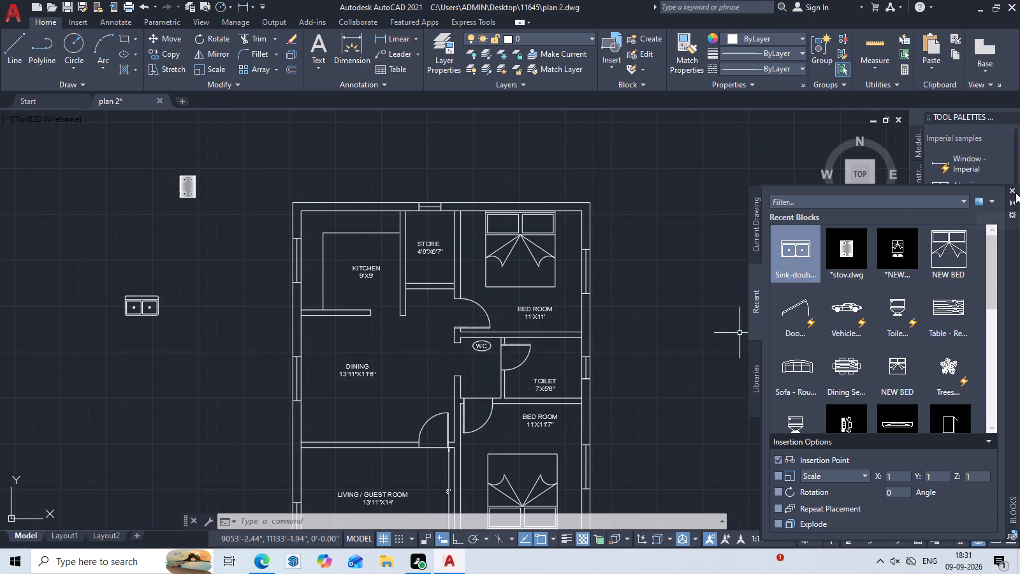
{"action": "left_click", "coordinate": [1012, 186]}
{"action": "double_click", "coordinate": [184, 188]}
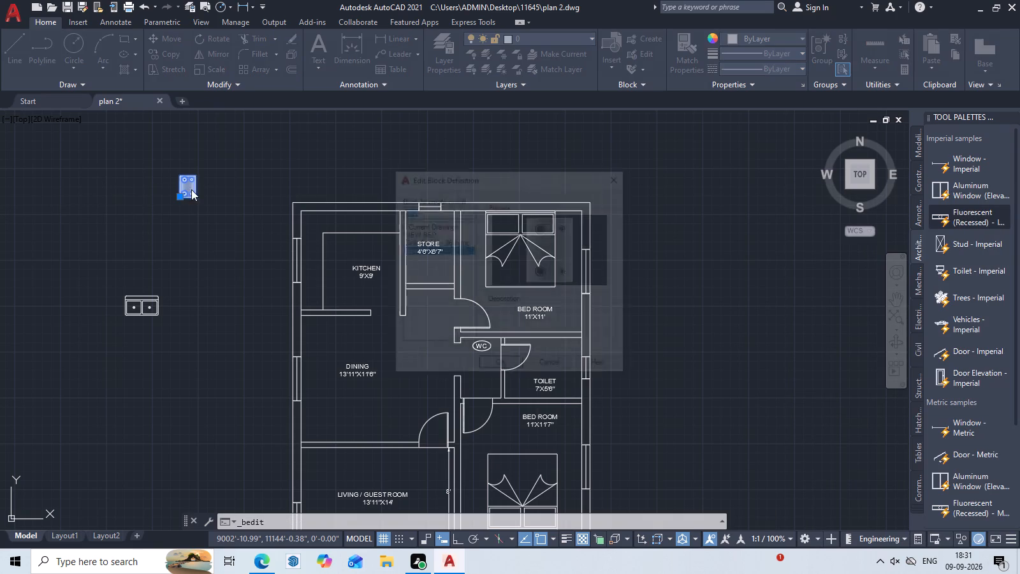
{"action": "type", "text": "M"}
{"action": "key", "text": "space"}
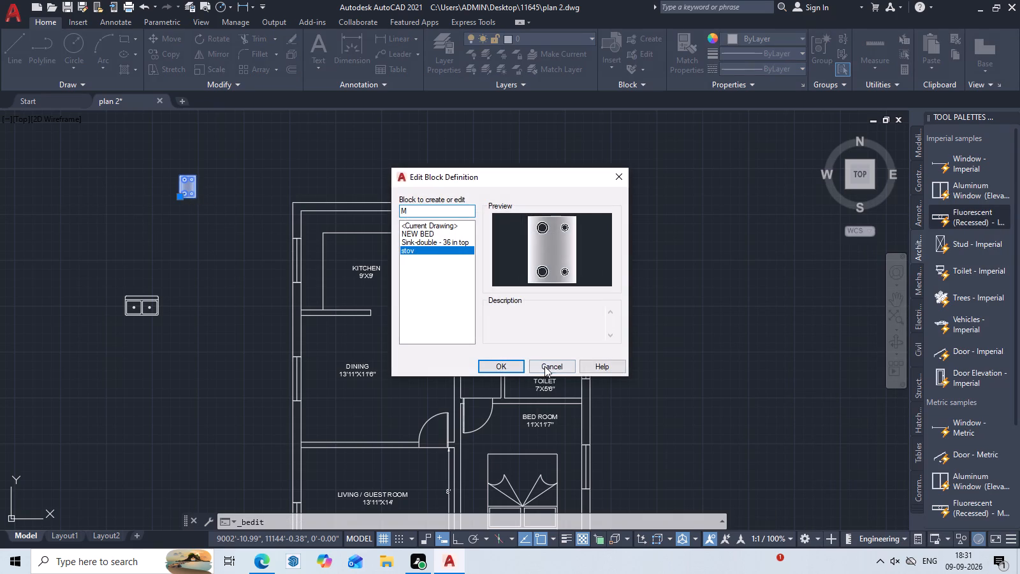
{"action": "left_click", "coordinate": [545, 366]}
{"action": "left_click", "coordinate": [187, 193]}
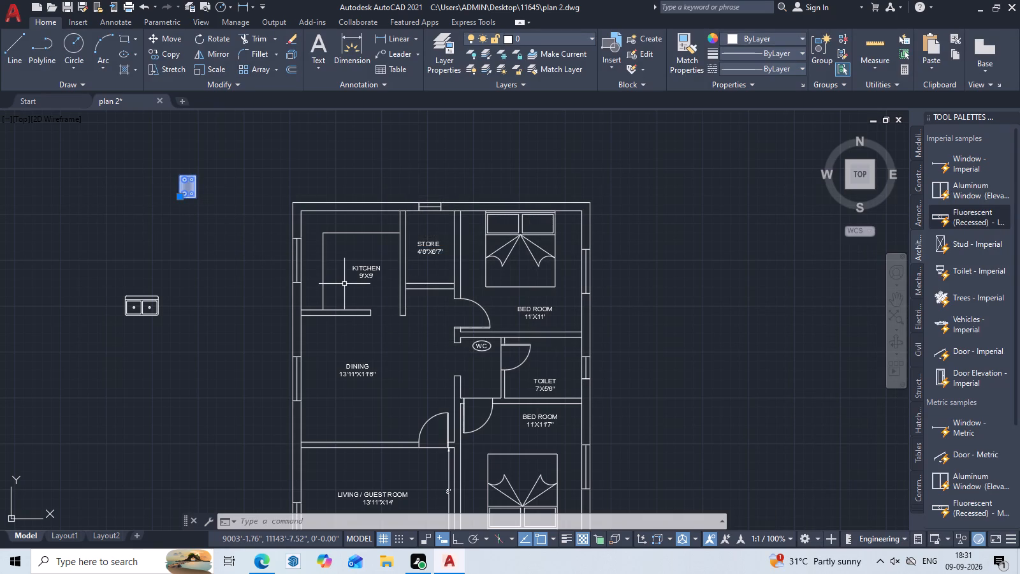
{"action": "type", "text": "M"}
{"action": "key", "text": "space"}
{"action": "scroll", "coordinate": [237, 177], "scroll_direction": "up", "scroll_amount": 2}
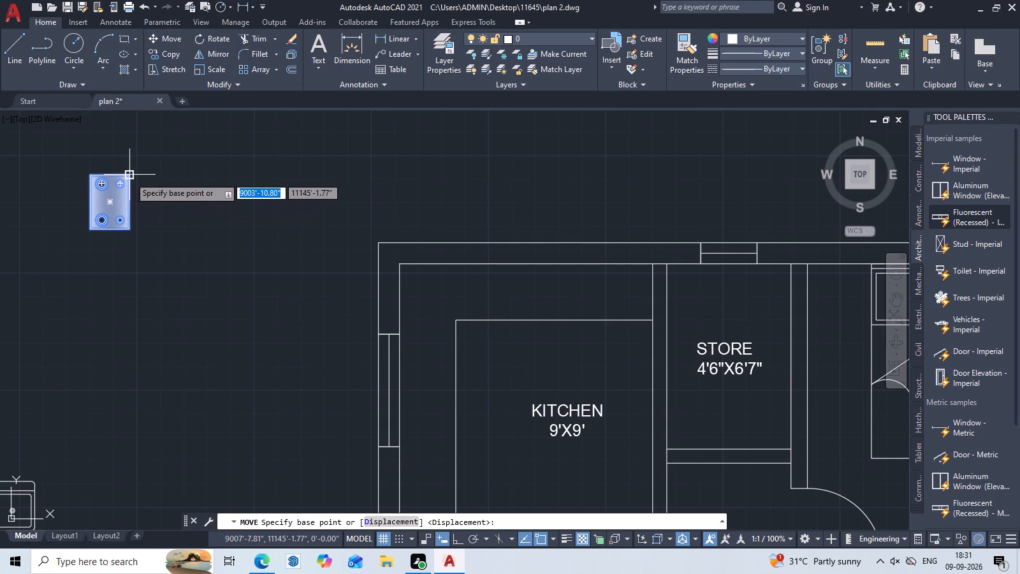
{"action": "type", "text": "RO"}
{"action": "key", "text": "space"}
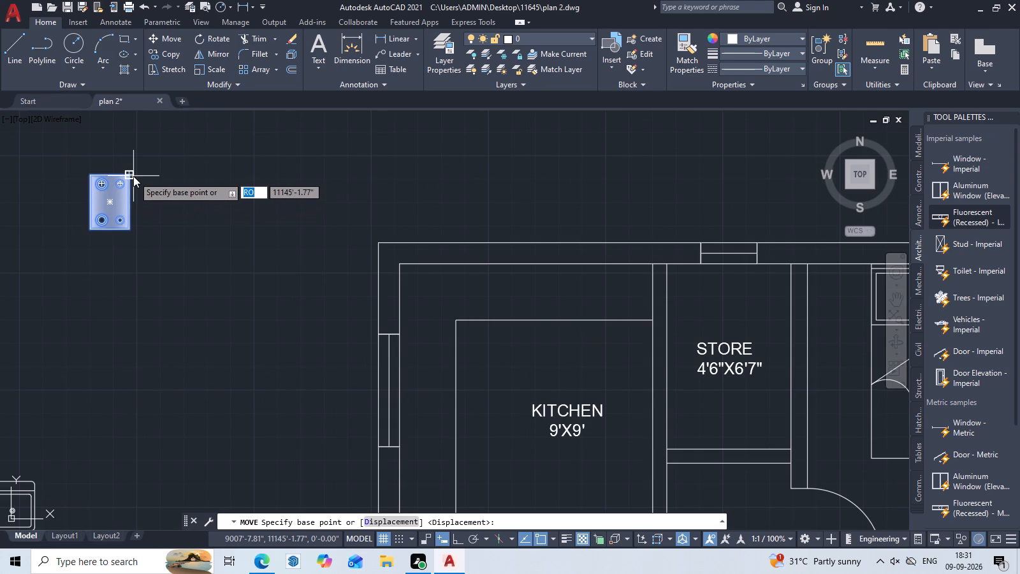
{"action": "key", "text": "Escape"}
Rotate the stov block 270° about its northeast corner so its long side runs east-west.
{"action": "left_click", "coordinate": [104, 196]}
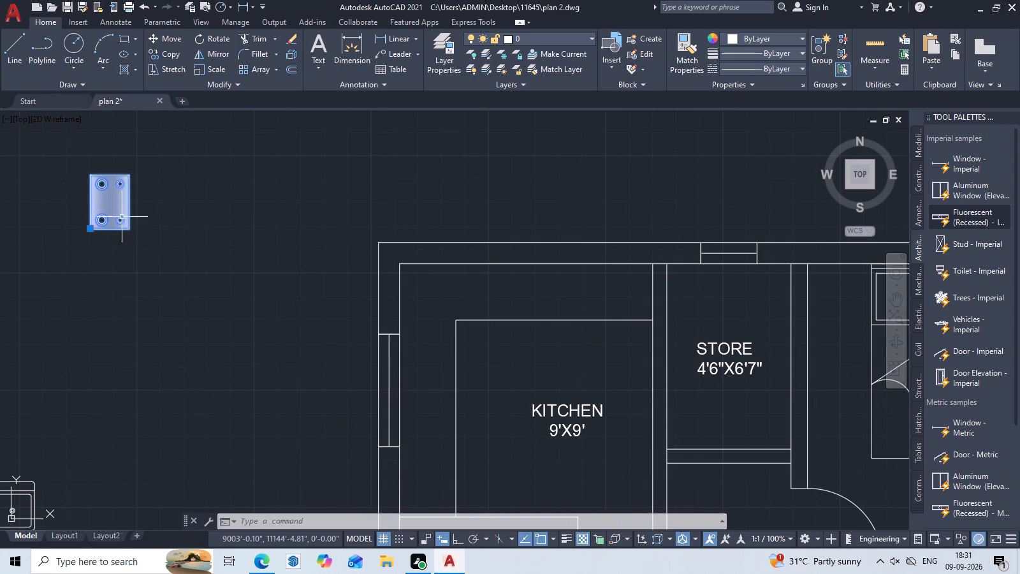
{"action": "key", "text": "r"}
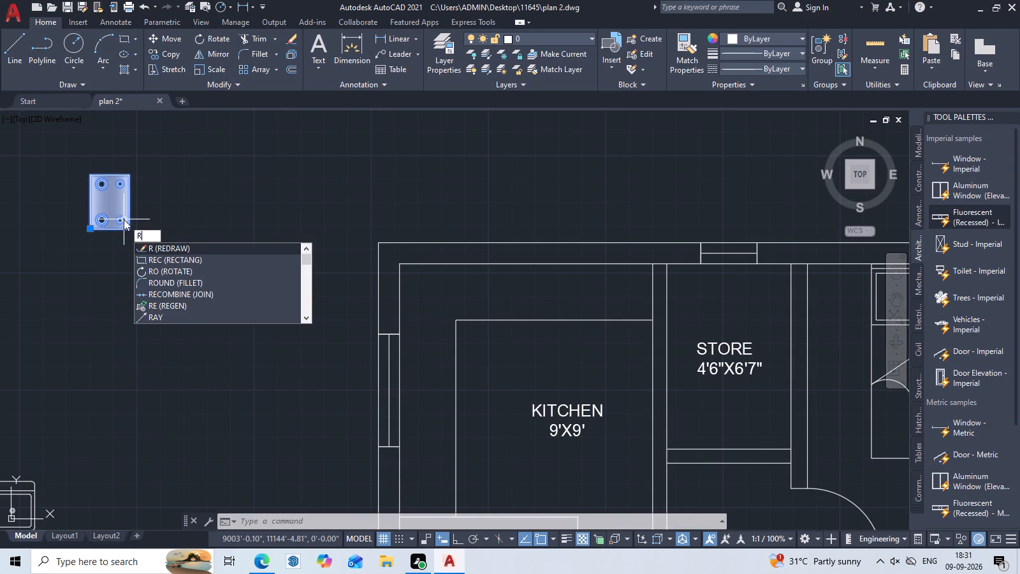
{"action": "type", "text": "O"}
{"action": "key", "text": "space"}
{"action": "scroll", "coordinate": [177, 157], "scroll_direction": "up", "scroll_amount": 1}
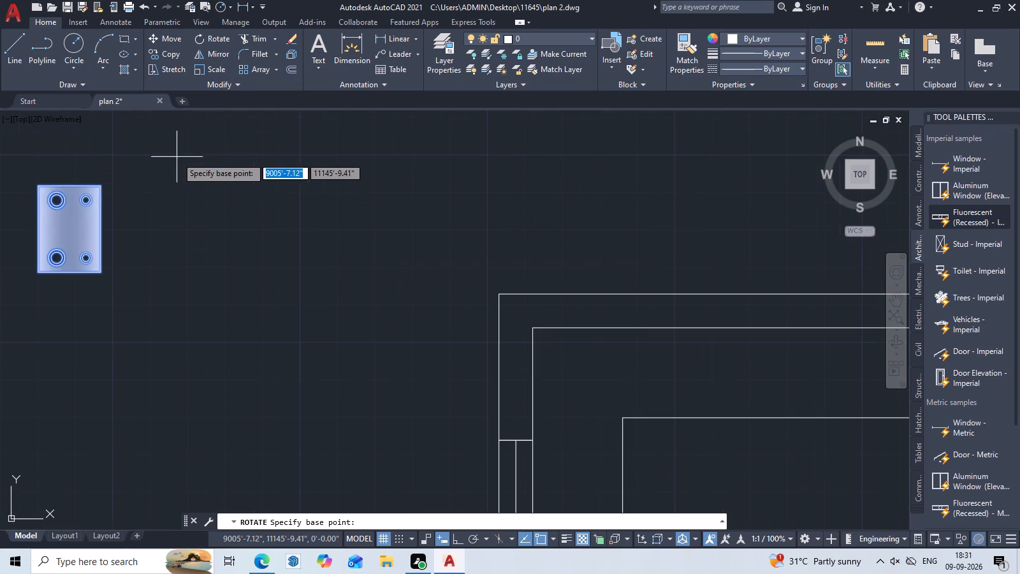
{"action": "left_click", "coordinate": [101, 186]}
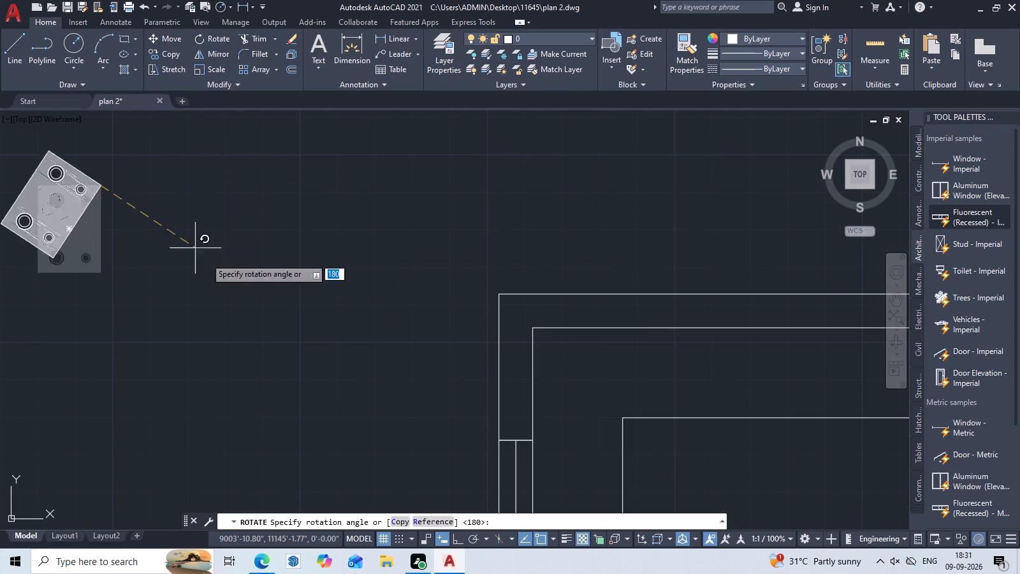
{"action": "key", "text": "F8"}
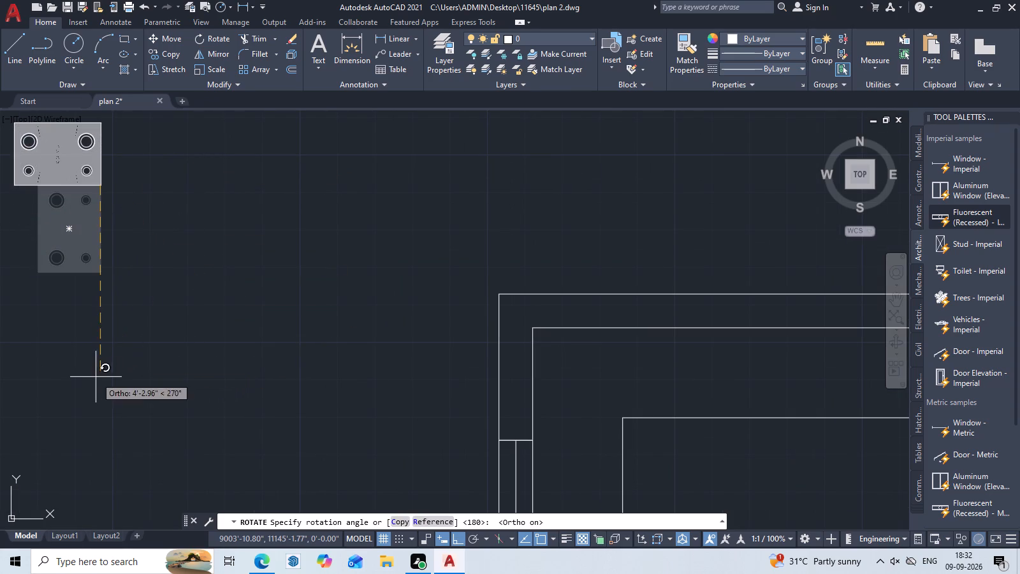
{"action": "left_click", "coordinate": [96, 376]}
Move the rotated stove onto the kitchen's north counter, between the counter edge and the outer wall.
{"action": "left_click", "coordinate": [79, 158]}
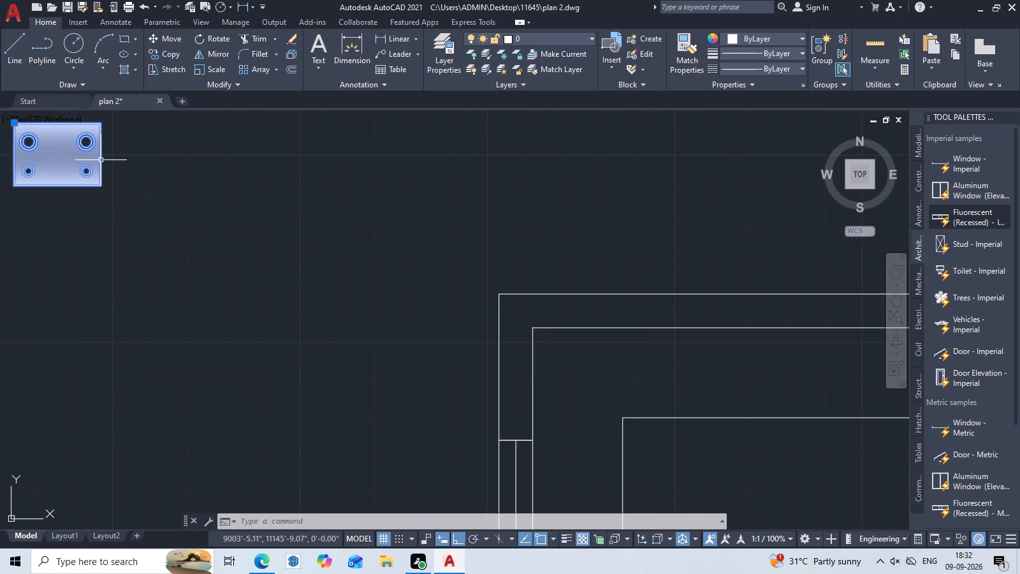
{"action": "type", "text": "M"}
{"action": "key", "text": "space"}
{"action": "left_click", "coordinate": [54, 157]}
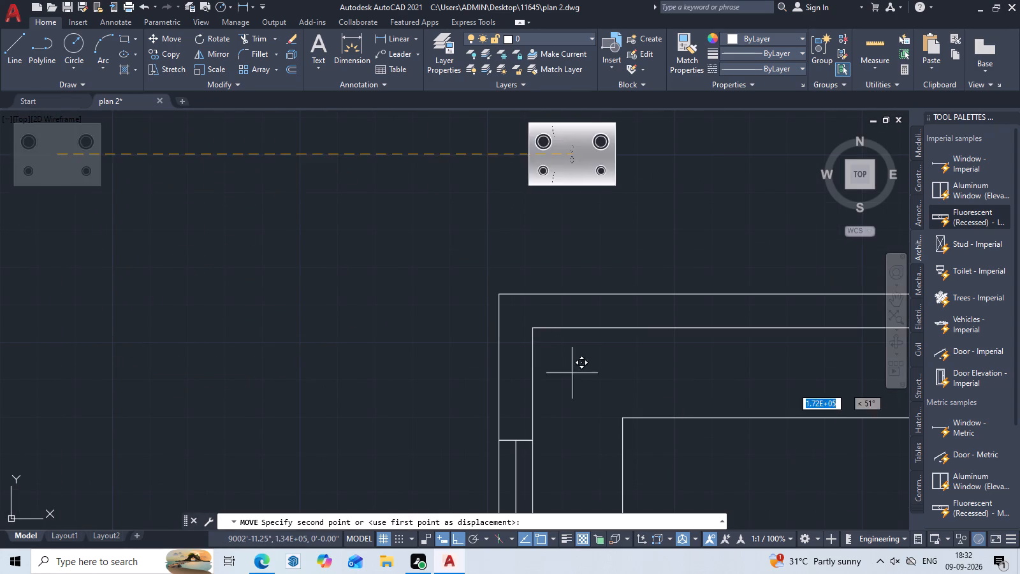
{"action": "scroll", "coordinate": [600, 402], "scroll_direction": "down", "scroll_amount": 1}
{"action": "middle_click_drag", "start_coordinate": [625, 405], "coordinate": [606, 405]}
{"action": "key", "text": "F8"}
{"action": "scroll", "coordinate": [666, 440], "scroll_direction": "up", "scroll_amount": 1}
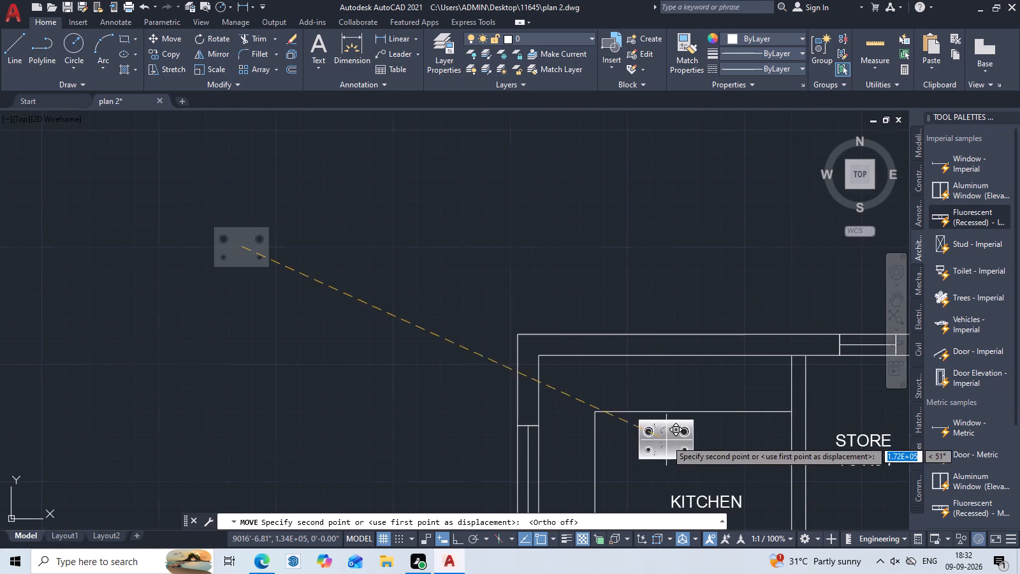
{"action": "scroll", "coordinate": [666, 440], "scroll_direction": "up", "scroll_amount": 1}
{"action": "middle_click_drag", "start_coordinate": [667, 430], "coordinate": [525, 367]}
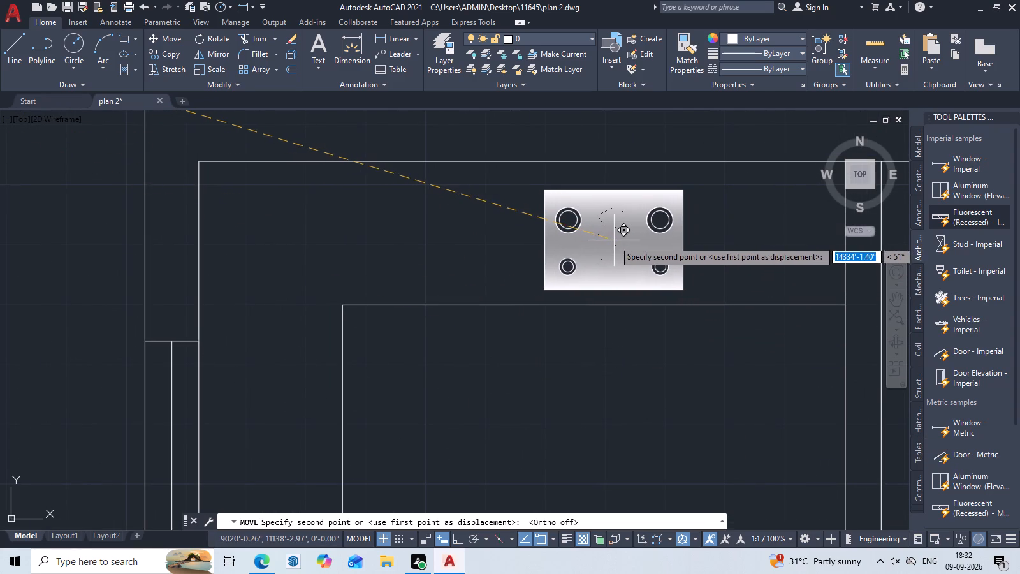
{"action": "left_click", "coordinate": [621, 240]}
Rotate the double sink a quarter turn counterclockwise so its back faces west.
{"action": "scroll", "coordinate": [623, 315], "scroll_direction": "down", "scroll_amount": 3}
{"action": "middle_click_drag", "start_coordinate": [603, 352], "coordinate": [639, 265]}
{"action": "scroll", "coordinate": [594, 313], "scroll_direction": "up", "scroll_amount": 2}
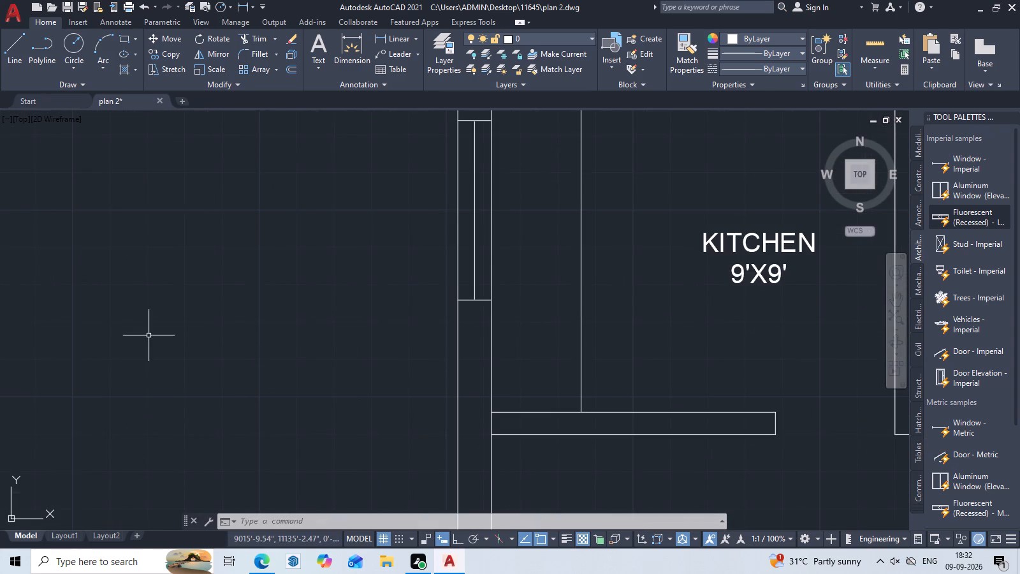
{"action": "scroll", "coordinate": [146, 335], "scroll_direction": "down", "scroll_amount": 2}
{"action": "middle_click_drag", "start_coordinate": [162, 342], "coordinate": [317, 323]}
{"action": "left_click_drag", "start_coordinate": [215, 311], "coordinate": [169, 357]}
{"action": "left_click_drag", "start_coordinate": [163, 363], "coordinate": [152, 373]}
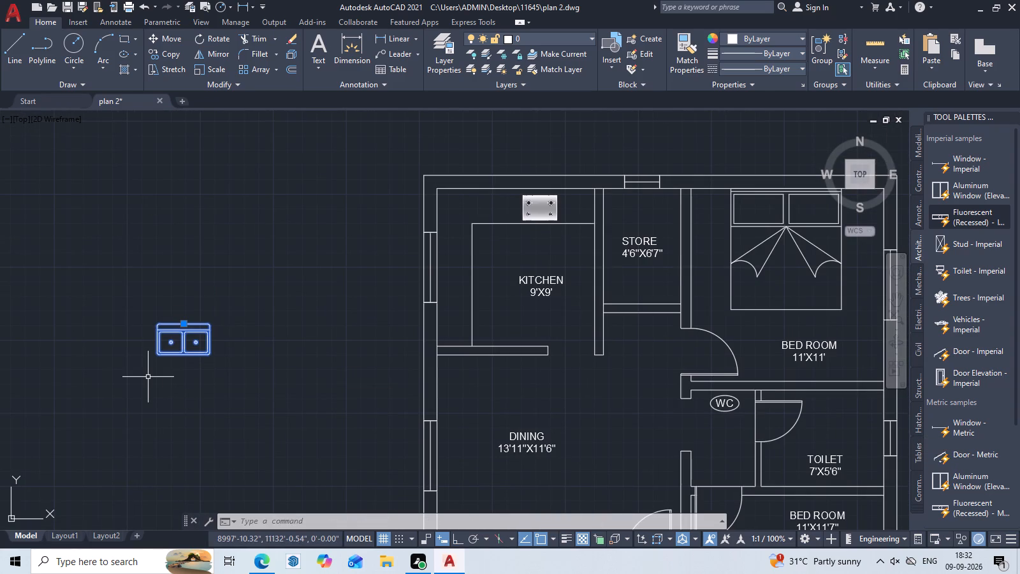
{"action": "type", "text": "RO"}
{"action": "key", "text": "space"}
{"action": "left_click", "coordinate": [233, 304]}
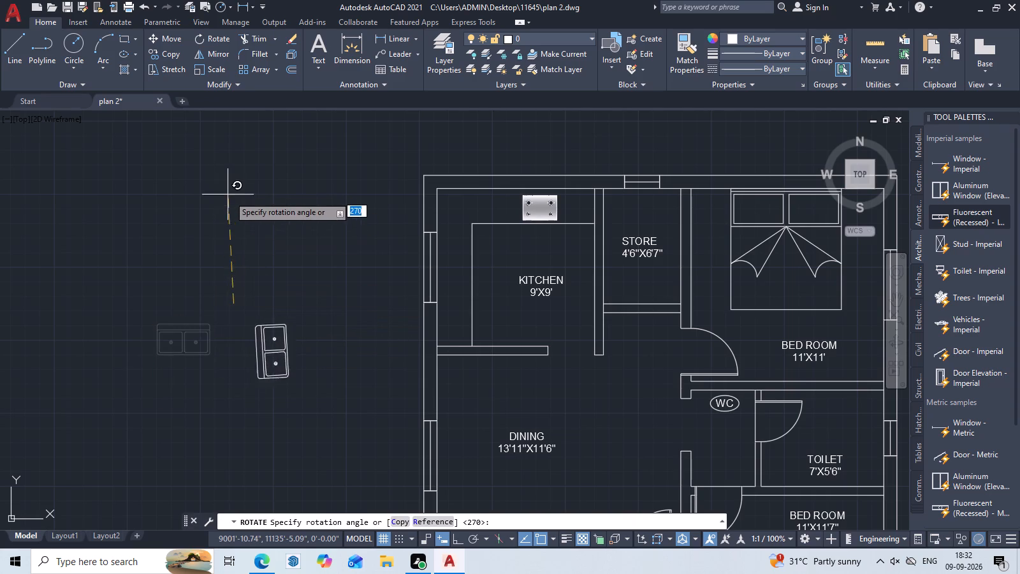
{"action": "key", "text": "F8"}
{"action": "left_click", "coordinate": [243, 214]}
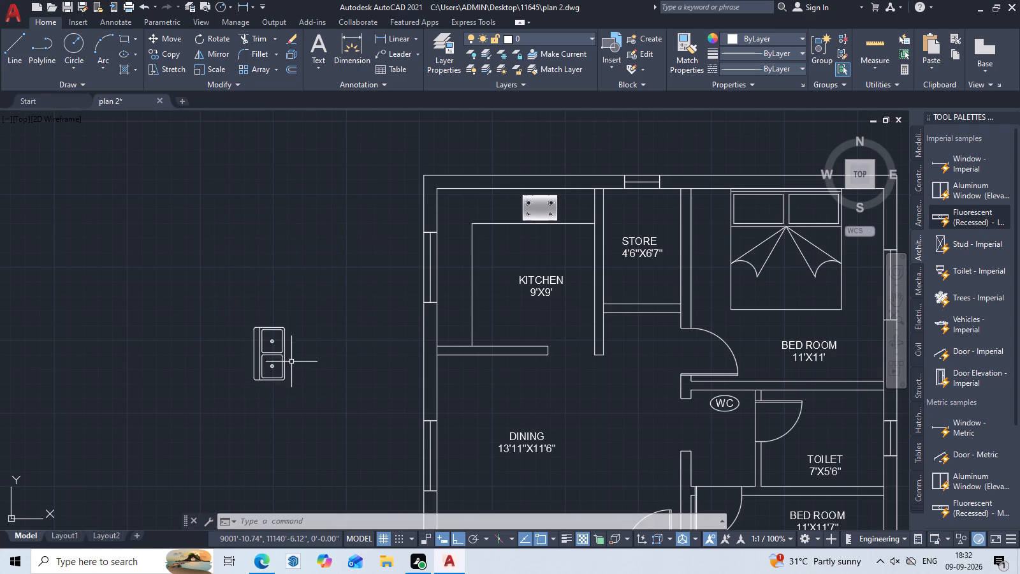
Move the rotated double sink onto the kitchen's west counter, near its southern end beside the window.
{"action": "left_click", "coordinate": [284, 365]}
{"action": "type", "text": "M"}
{"action": "key", "text": "space"}
{"action": "scroll", "coordinate": [258, 351], "scroll_direction": "up", "scroll_amount": 2}
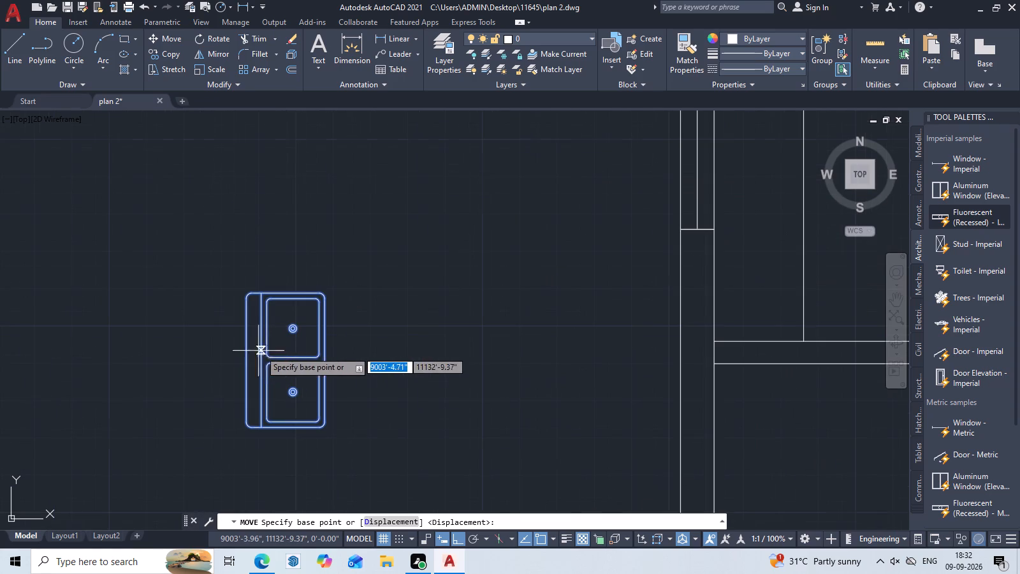
{"action": "left_click", "coordinate": [270, 360]}
{"action": "scroll", "coordinate": [384, 372], "scroll_direction": "down", "scroll_amount": 2}
{"action": "middle_click_drag", "start_coordinate": [423, 376], "coordinate": [354, 383]}
{"action": "scroll", "coordinate": [472, 340], "scroll_direction": "up", "scroll_amount": 2}
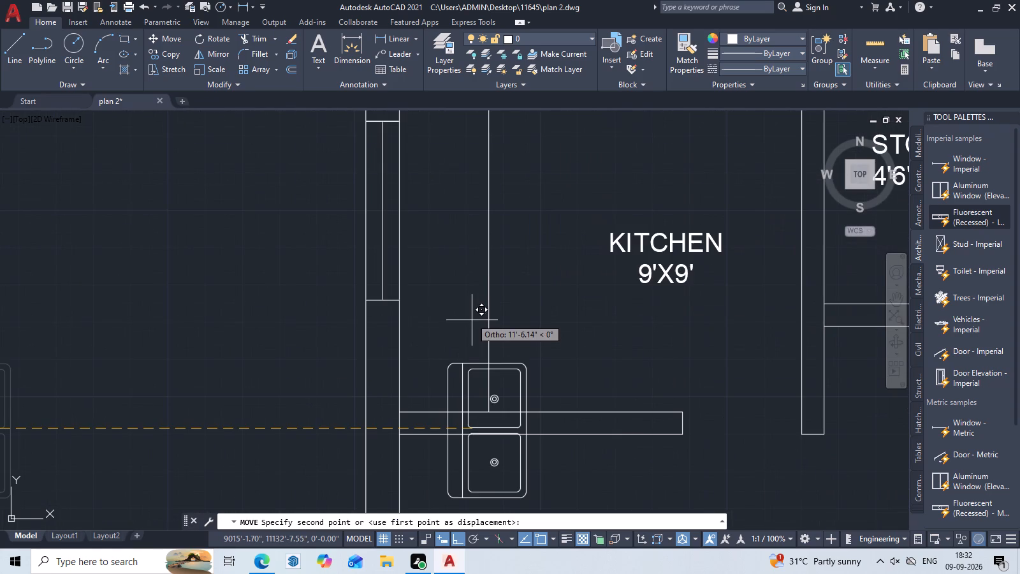
{"action": "key", "text": "F8"}
{"action": "scroll", "coordinate": [471, 318], "scroll_direction": "up", "scroll_amount": 3}
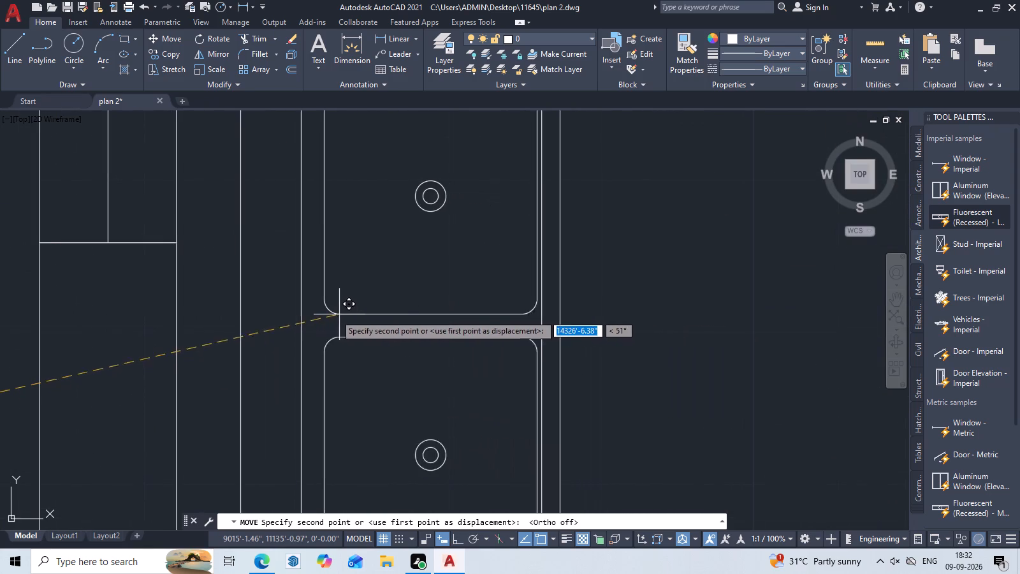
{"action": "scroll", "coordinate": [312, 312], "scroll_direction": "down", "scroll_amount": 2}
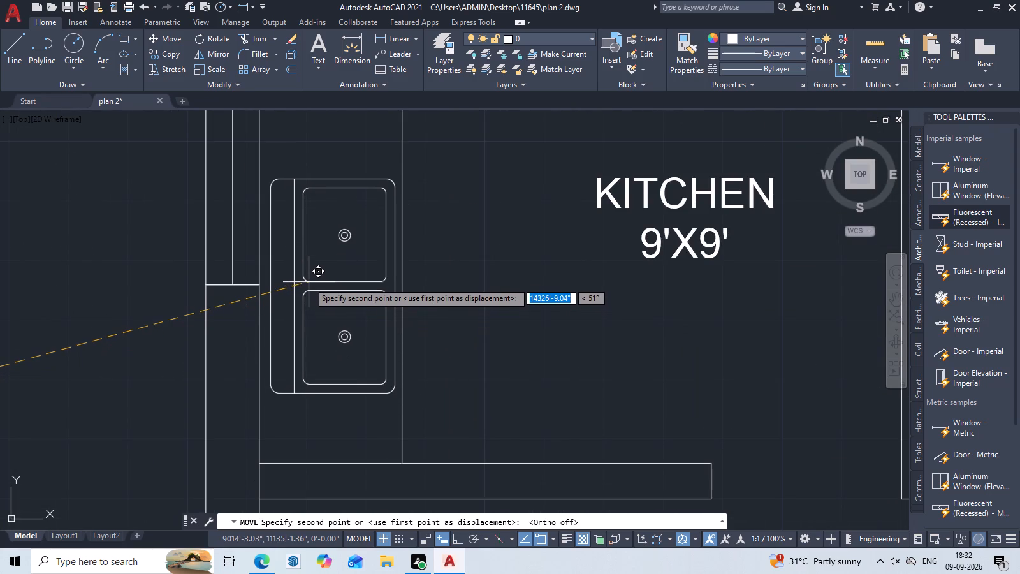
{"action": "left_click", "coordinate": [309, 283]}
Review the stove and sink placement in the kitchen and the layout of the whole floor plan.
{"action": "scroll", "coordinate": [386, 307], "scroll_direction": "down", "scroll_amount": 3}
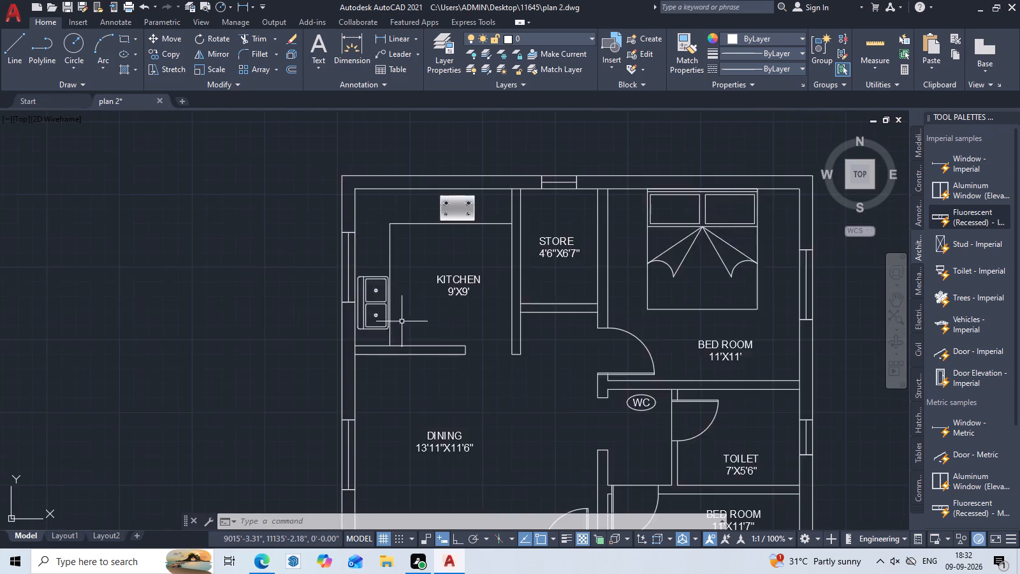
{"action": "scroll", "coordinate": [402, 321], "scroll_direction": "down", "scroll_amount": 1}
{"action": "middle_click_drag", "start_coordinate": [454, 369], "coordinate": [459, 319]}
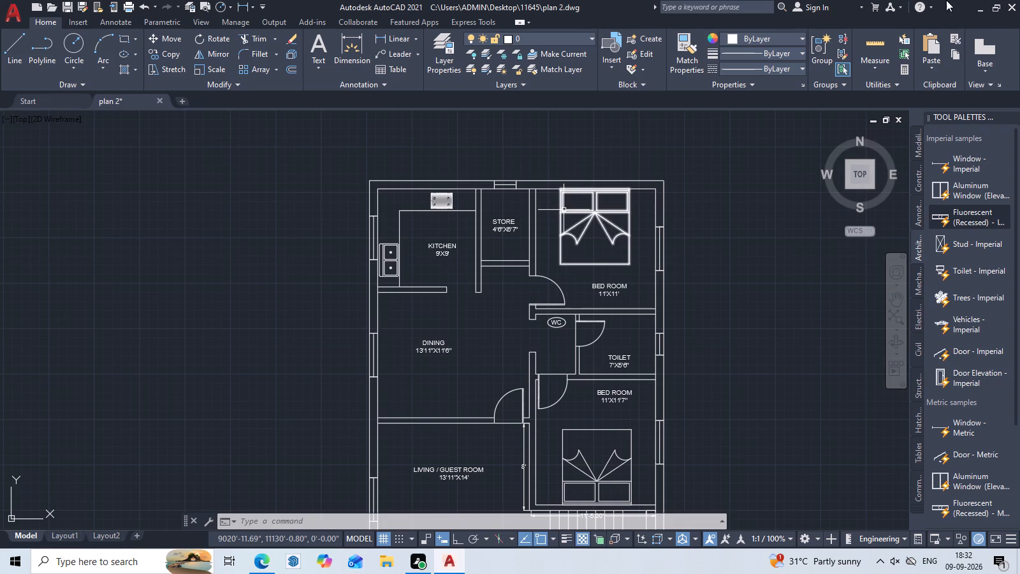
{"action": "middle_click_drag", "start_coordinate": [552, 268], "coordinate": [546, 181]}
{"action": "scroll", "coordinate": [547, 182], "scroll_direction": "down", "scroll_amount": 1}
{"action": "middle_click_drag", "start_coordinate": [569, 200], "coordinate": [564, 205]}
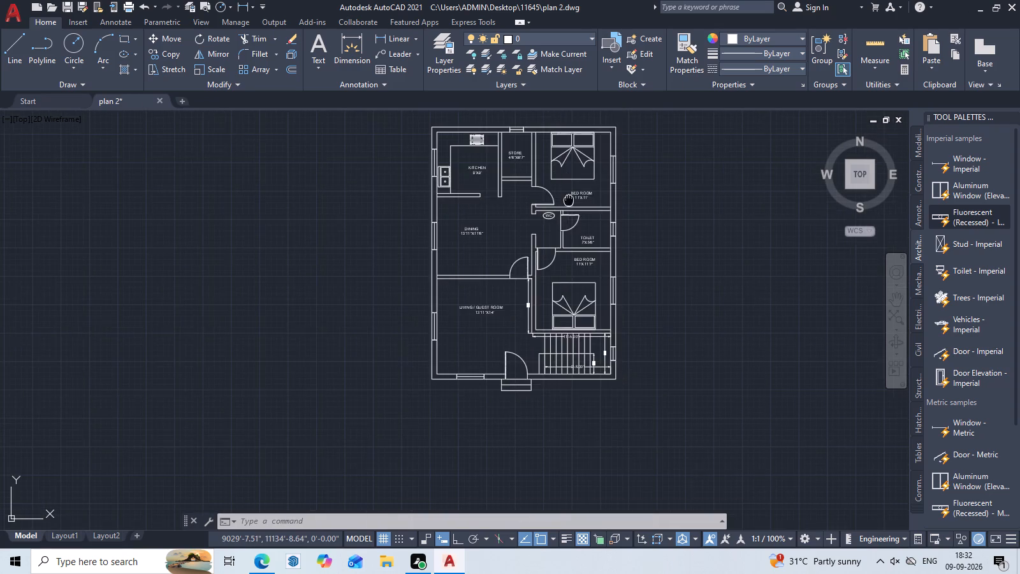
{"action": "middle_click_drag", "start_coordinate": [564, 205], "coordinate": [485, 230]}
{"action": "scroll", "coordinate": [474, 258], "scroll_direction": "up", "scroll_amount": 2}
{"action": "middle_click_drag", "start_coordinate": [494, 269], "coordinate": [546, 288]}
{"action": "scroll", "coordinate": [544, 288], "scroll_direction": "down", "scroll_amount": 1}
{"action": "middle_click_drag", "start_coordinate": [562, 290], "coordinate": [546, 333]}
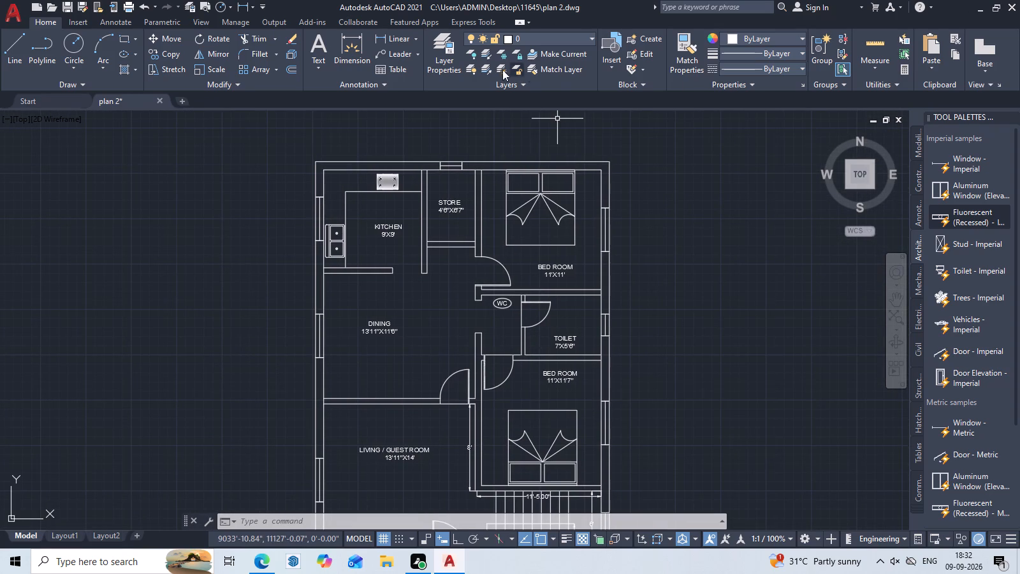
Add a linear dimension for the house's overall width, placed just above the north outer wall.
{"action": "double_click", "coordinate": [390, 31]}
{"action": "left_click", "coordinate": [402, 36]}
{"action": "middle_click_drag", "start_coordinate": [474, 191], "coordinate": [444, 314]}
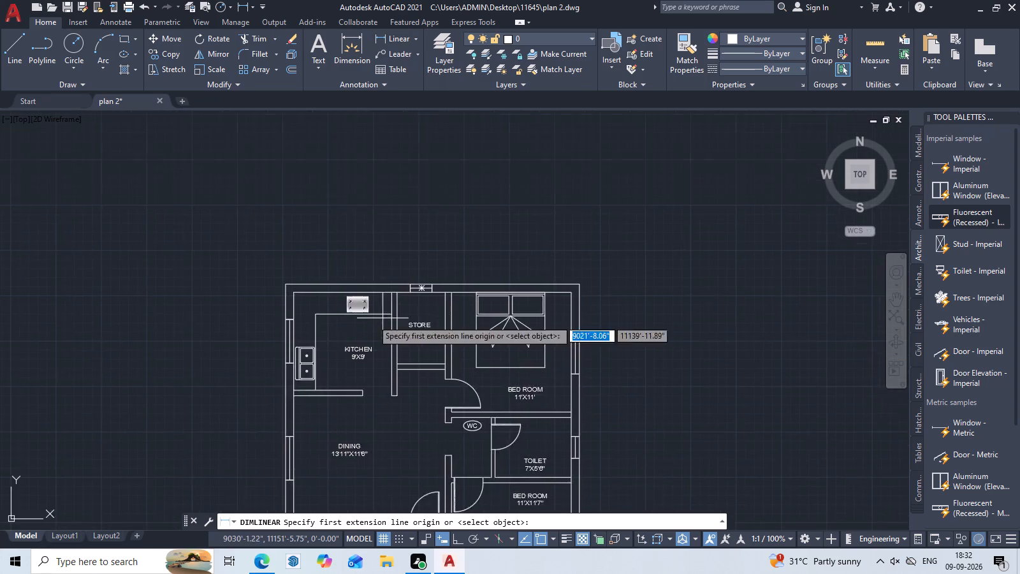
{"action": "scroll", "coordinate": [329, 312], "scroll_direction": "up", "scroll_amount": 2}
{"action": "left_click", "coordinate": [219, 242]}
{"action": "middle_click_drag", "start_coordinate": [607, 246], "coordinate": [256, 257]}
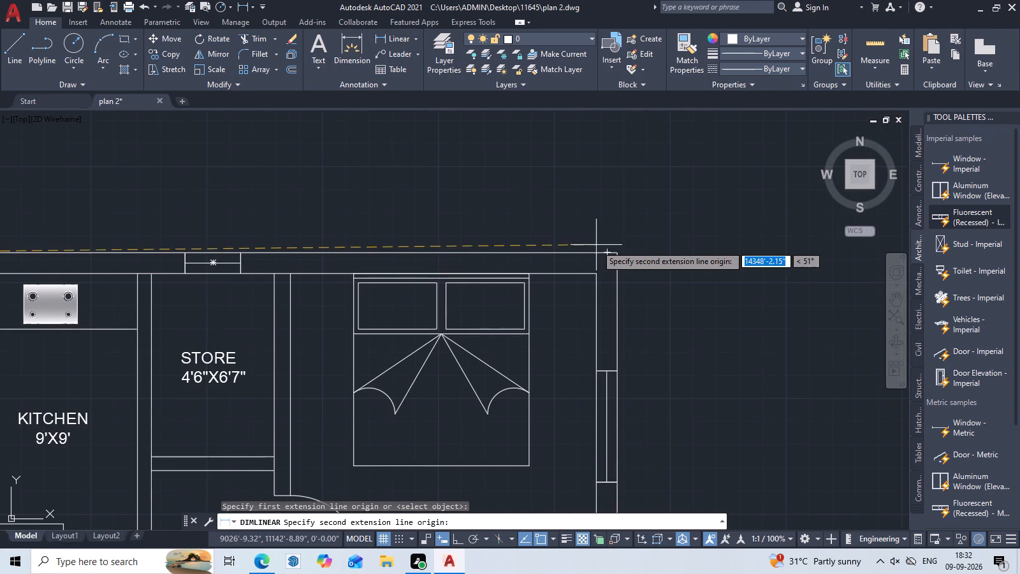
{"action": "left_click", "coordinate": [622, 253]}
{"action": "left_click", "coordinate": [610, 214]}
Add a vertical linear dimension for the house's overall length, placed just outside the east outer wall.
{"action": "middle_click_drag", "start_coordinate": [640, 300], "coordinate": [620, 217]}
{"action": "key", "text": "space"}
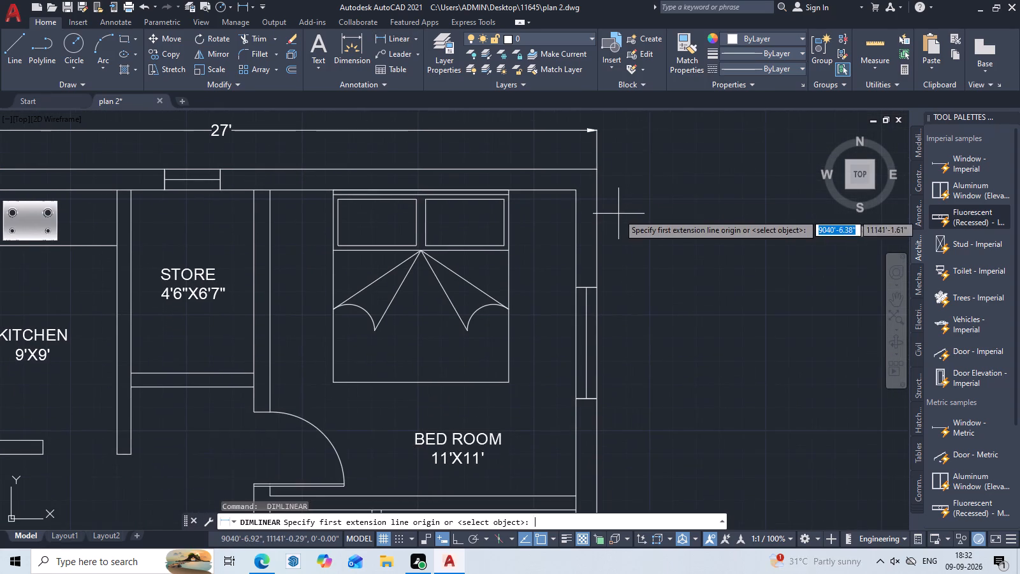
{"action": "left_click", "coordinate": [596, 168]}
{"action": "middle_click_drag", "start_coordinate": [646, 380], "coordinate": [643, 189]}
{"action": "middle_click_drag", "start_coordinate": [641, 359], "coordinate": [641, 193]}
{"action": "scroll", "coordinate": [635, 256], "scroll_direction": "down", "scroll_amount": 1}
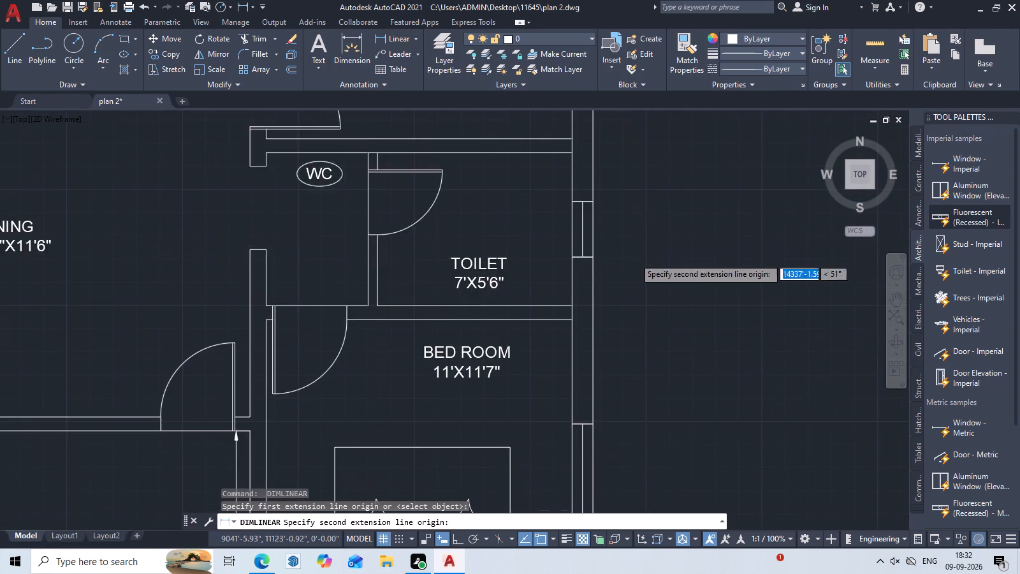
{"action": "middle_click_drag", "start_coordinate": [633, 351], "coordinate": [633, 196]}
{"action": "middle_click_drag", "start_coordinate": [621, 318], "coordinate": [628, 246]}
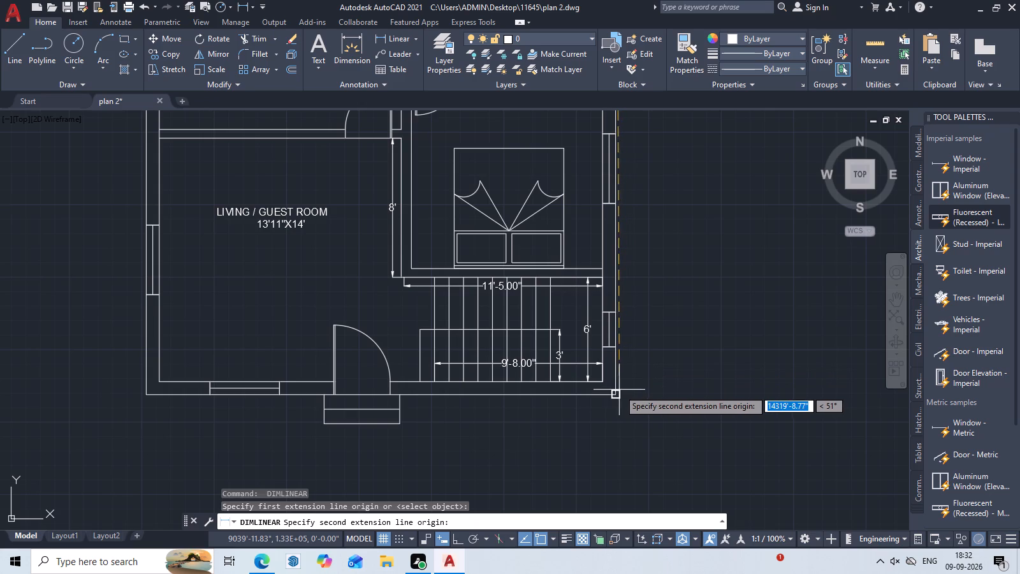
{"action": "left_click", "coordinate": [614, 395]}
{"action": "left_click", "coordinate": [642, 397]}
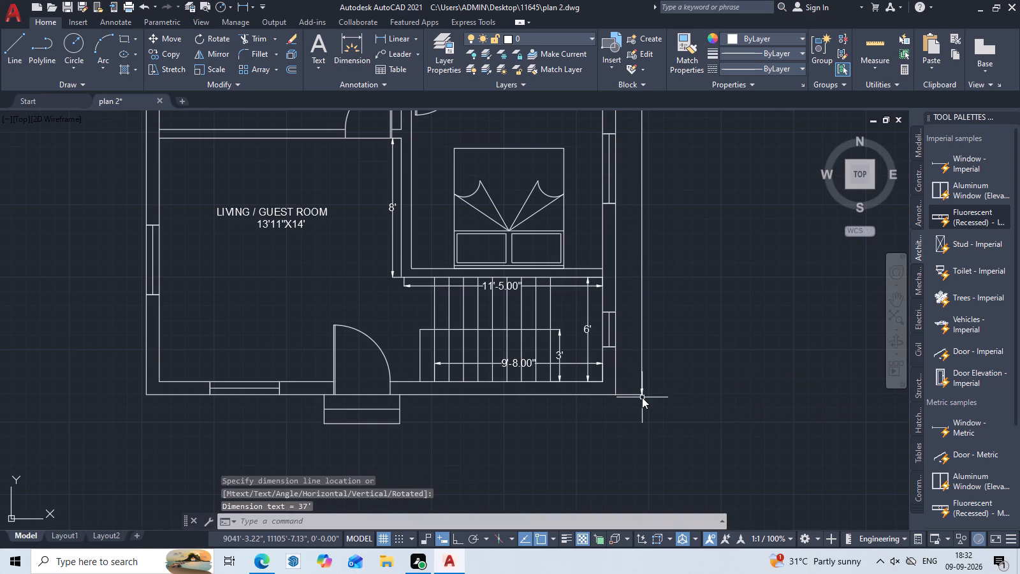
Start a Hatch with the solid pattern and set its colour to index colour 252.
{"action": "scroll", "coordinate": [664, 396], "scroll_direction": "down", "scroll_amount": 3}
{"action": "middle_click_drag", "start_coordinate": [676, 392], "coordinate": [683, 437]}
{"action": "scroll", "coordinate": [677, 368], "scroll_direction": "up", "scroll_amount": 2}
{"action": "middle_click_drag", "start_coordinate": [671, 388], "coordinate": [734, 328]}
{"action": "scroll", "coordinate": [732, 322], "scroll_direction": "up", "scroll_amount": 2}
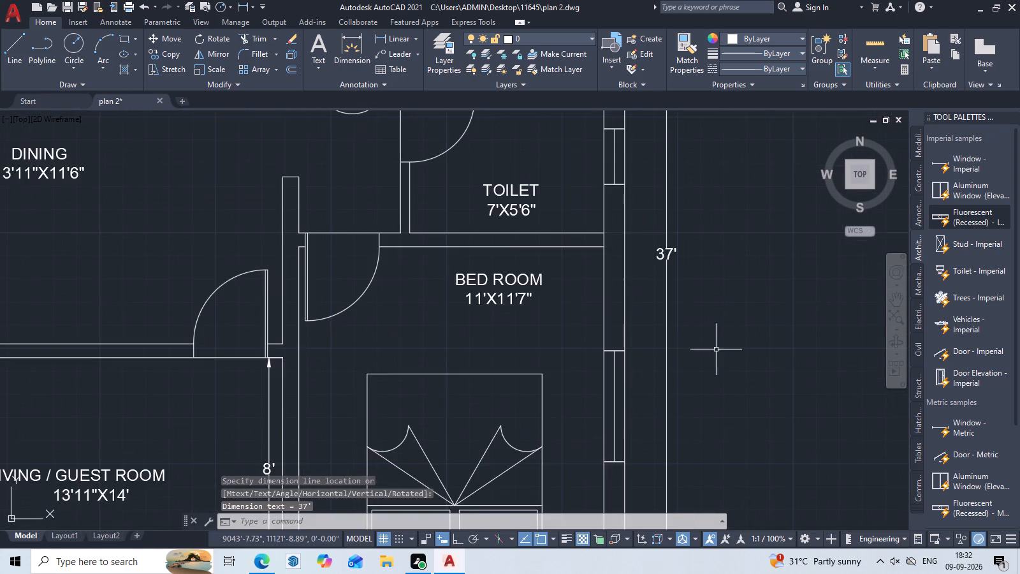
{"action": "middle_click_drag", "start_coordinate": [715, 350], "coordinate": [734, 314]}
{"action": "type", "text": "H"}
{"action": "key", "text": "space"}
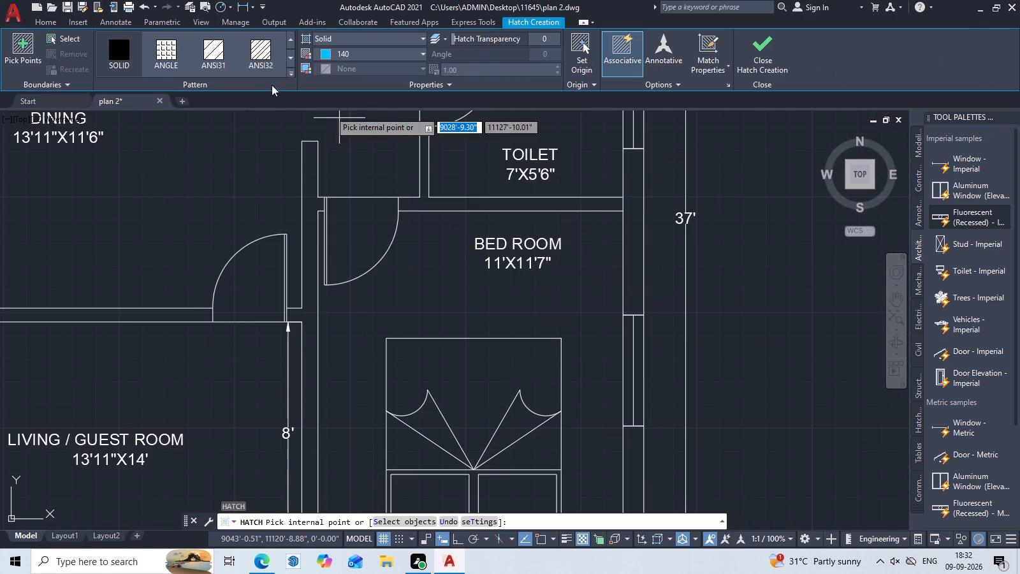
{"action": "left_click", "coordinate": [129, 45]}
{"action": "left_click", "coordinate": [112, 45]}
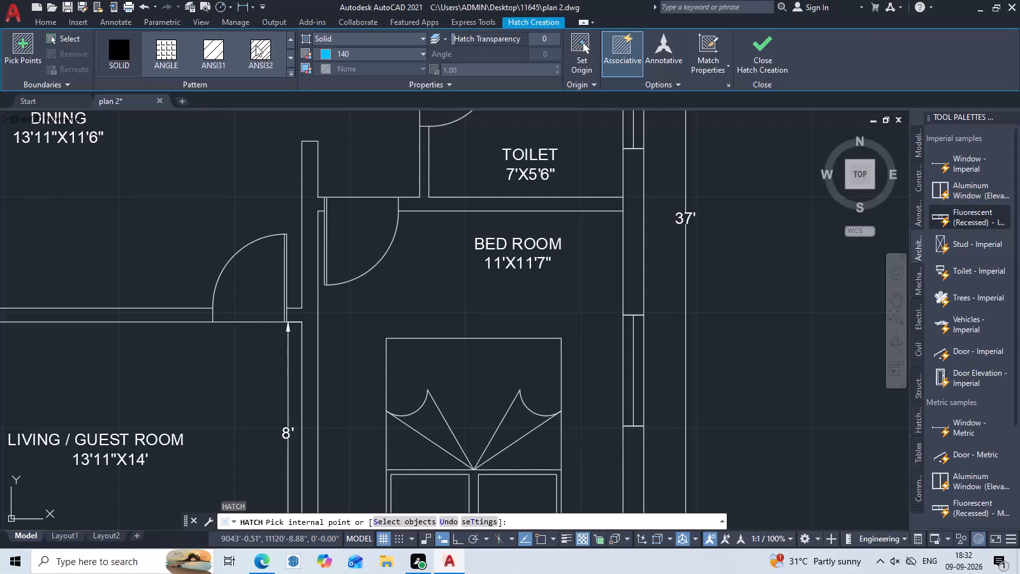
{"action": "left_click", "coordinate": [320, 55]}
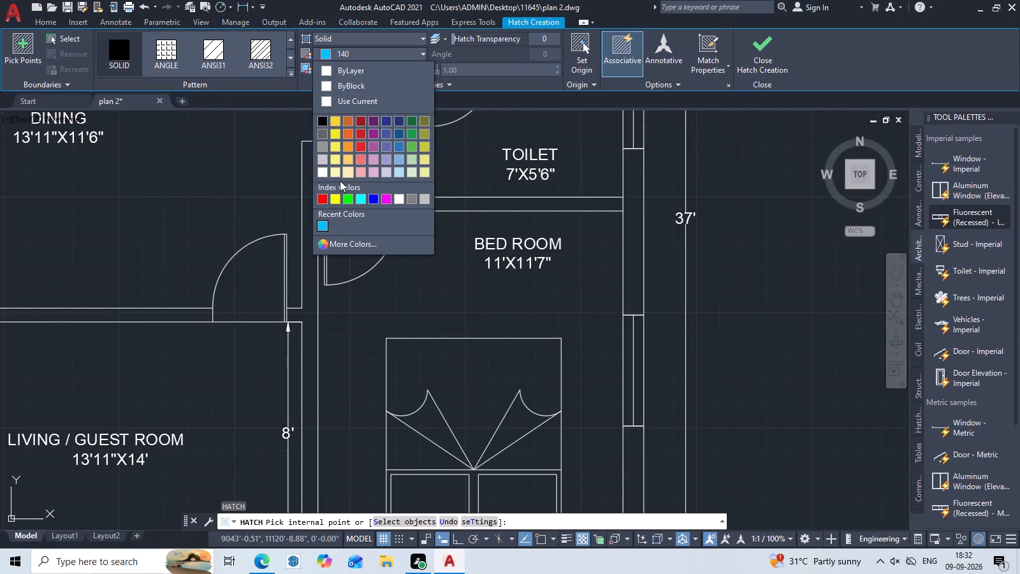
{"action": "double_click", "coordinate": [342, 249]}
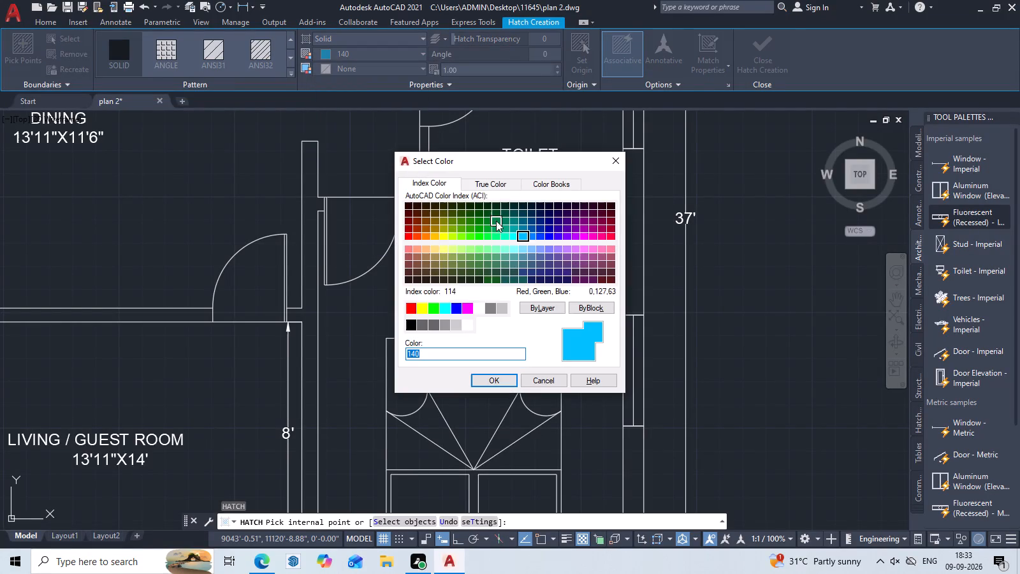
{"action": "left_click", "coordinate": [424, 329]}
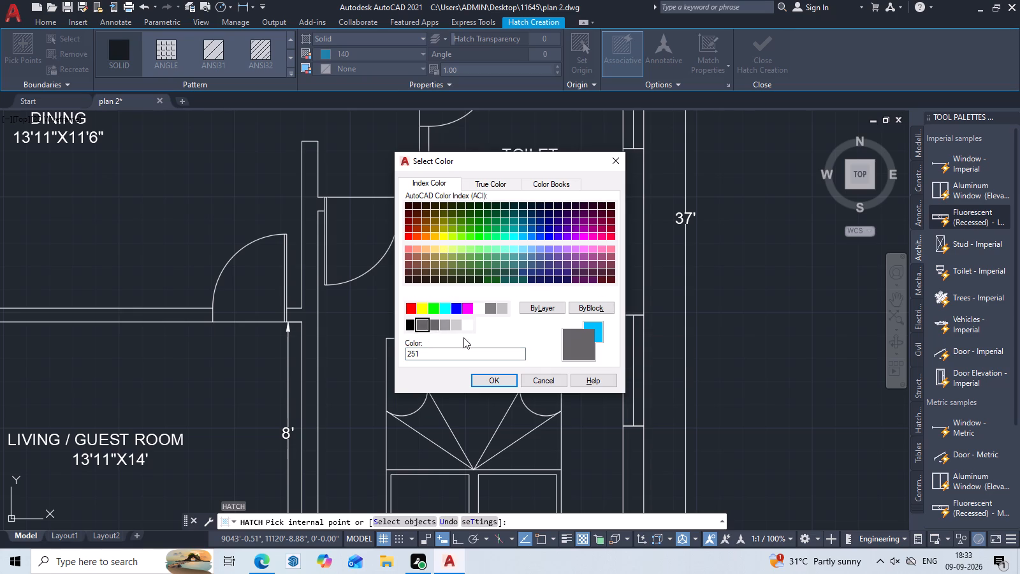
{"action": "left_click", "coordinate": [433, 327]}
{"action": "scroll", "coordinate": [433, 327], "scroll_direction": "up", "scroll_amount": 2}
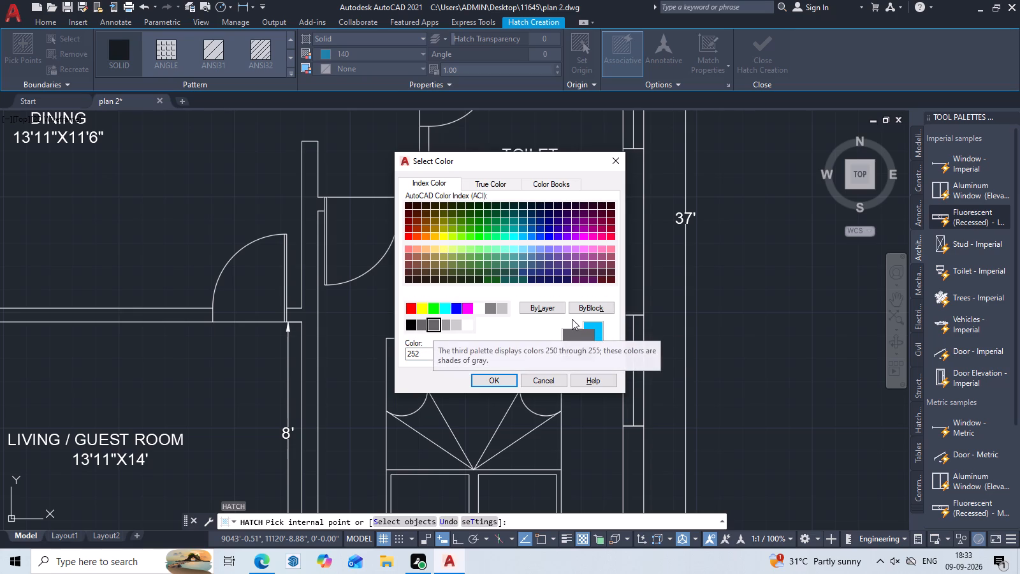
{"action": "double_click", "coordinate": [582, 353]}
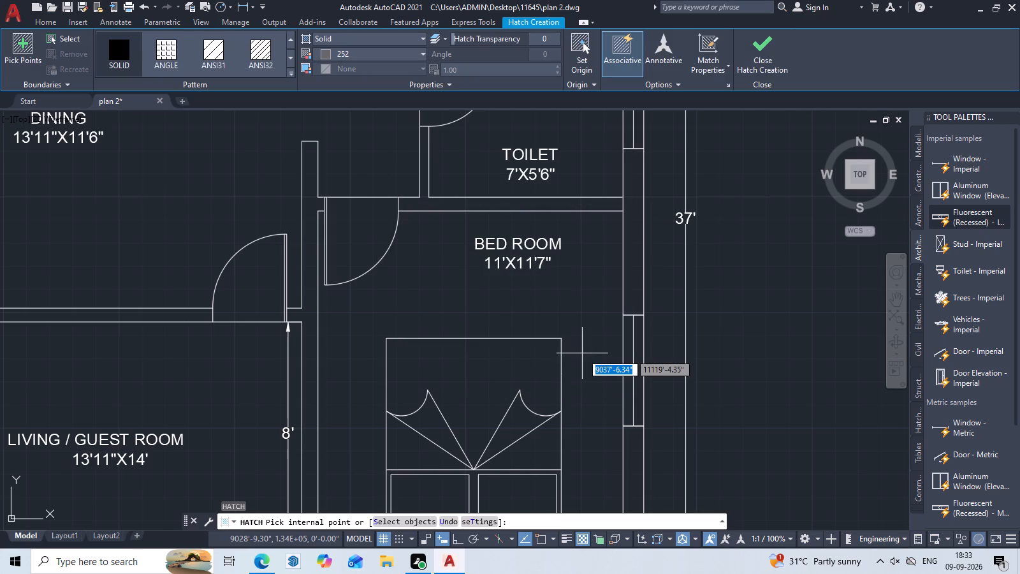
Hatch the two east outer wall segments beside the southern bedroom and that bedroom's west and south walls.
{"action": "left_click", "coordinate": [633, 281]}
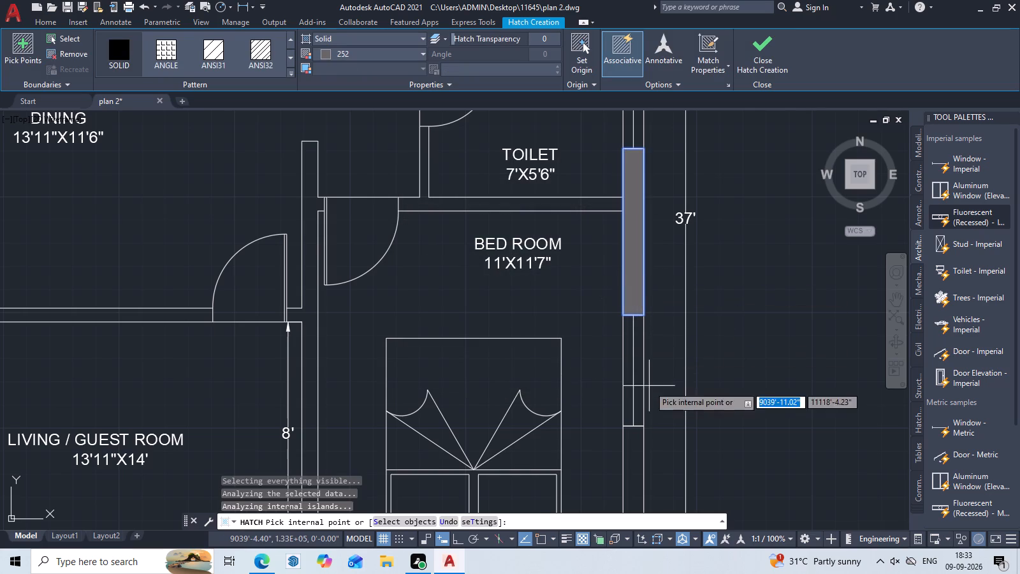
{"action": "middle_click_drag", "start_coordinate": [649, 387], "coordinate": [649, 196]}
{"action": "left_click", "coordinate": [634, 288]}
{"action": "scroll", "coordinate": [638, 302], "scroll_direction": "down", "scroll_amount": 2}
{"action": "middle_click_drag", "start_coordinate": [676, 334], "coordinate": [678, 290]}
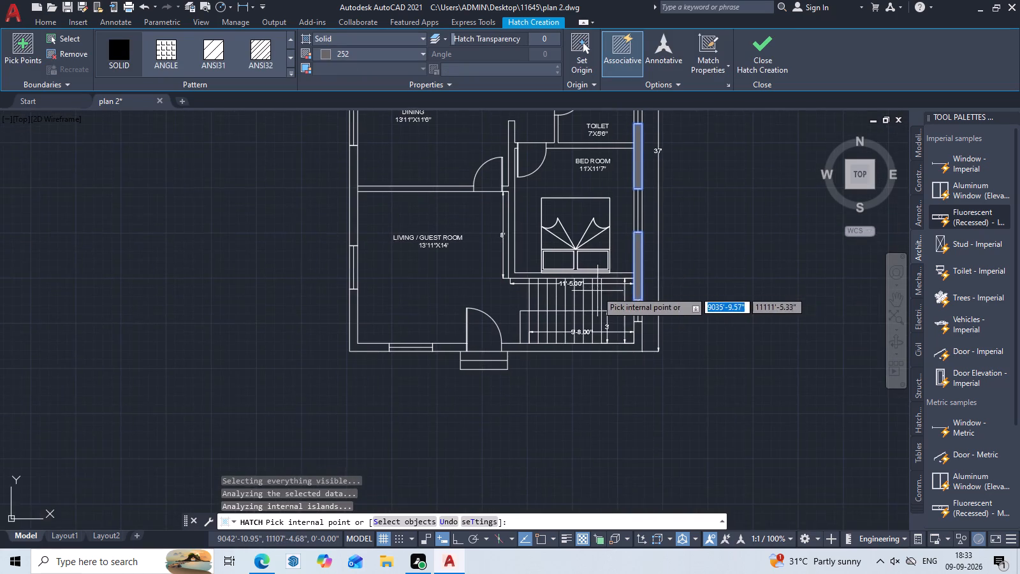
{"action": "scroll", "coordinate": [596, 291], "scroll_direction": "up", "scroll_amount": 3}
{"action": "left_click", "coordinate": [615, 227]}
{"action": "left_click", "coordinate": [629, 223]}
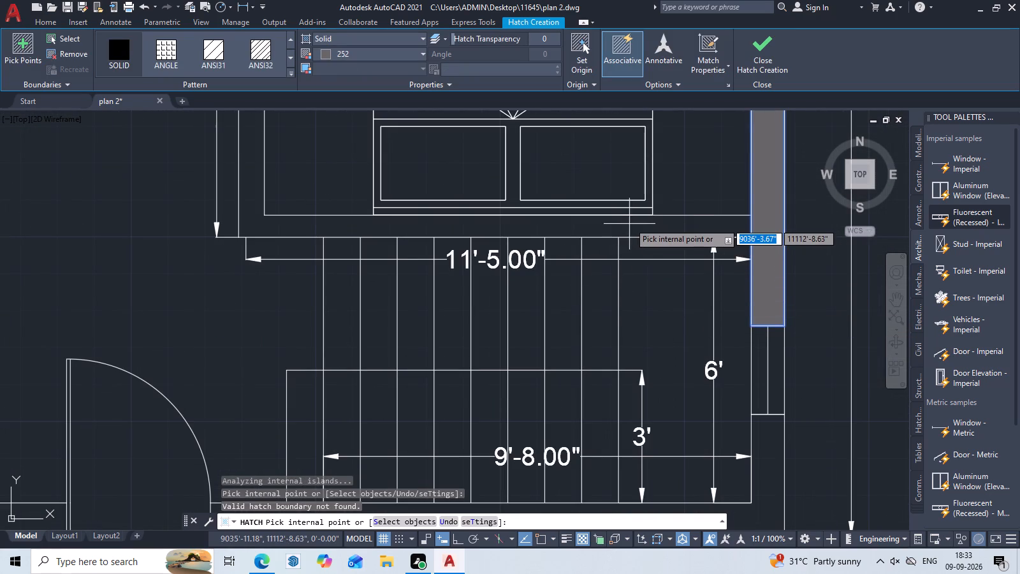
{"action": "scroll", "coordinate": [618, 242], "scroll_direction": "down", "scroll_amount": 3}
{"action": "scroll", "coordinate": [606, 239], "scroll_direction": "up", "scroll_amount": 1}
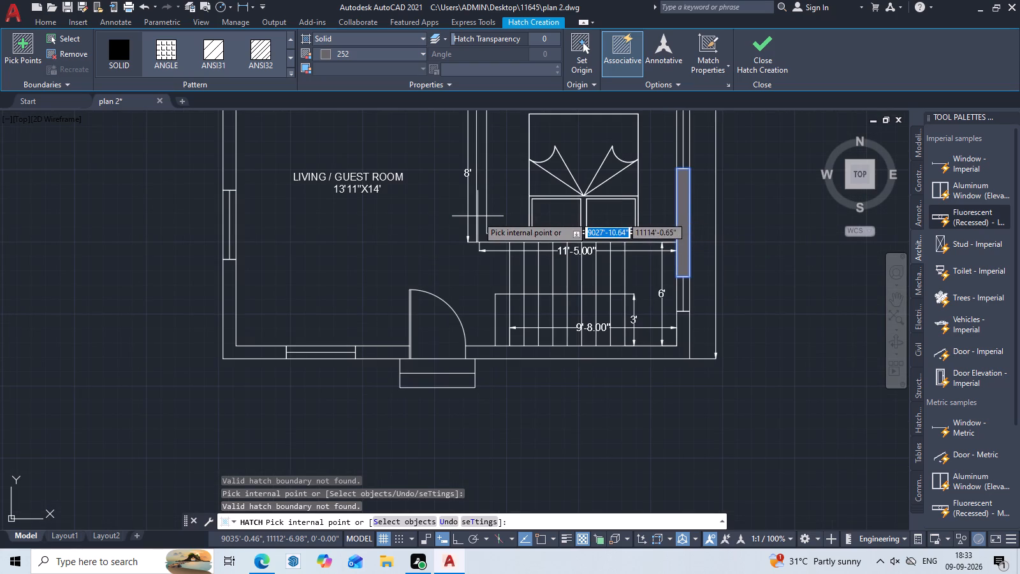
{"action": "left_click", "coordinate": [480, 216]}
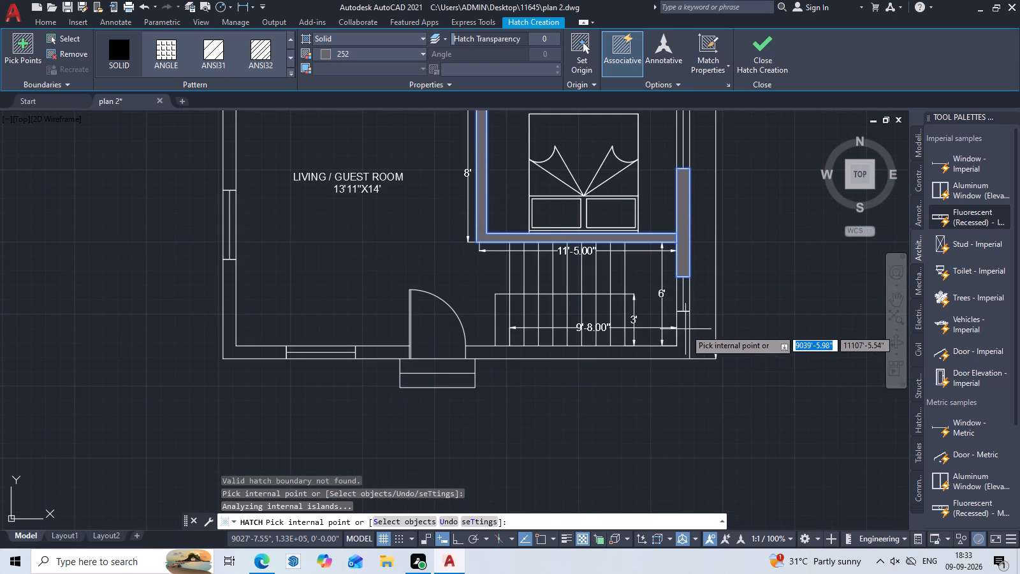
Hatch the south outer wall with both corners, the west wall between the living and dining windows, and the dining/living partition.
{"action": "left_click", "coordinate": [685, 332]}
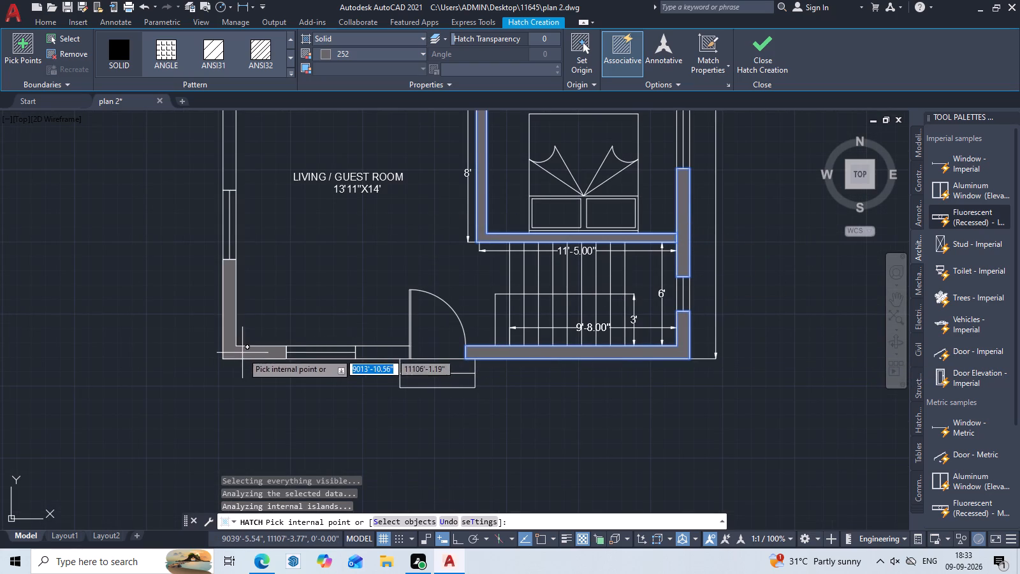
{"action": "left_click", "coordinate": [242, 353]}
{"action": "left_click", "coordinate": [376, 353]}
{"action": "scroll", "coordinate": [344, 241], "scroll_direction": "down", "scroll_amount": 2}
{"action": "middle_click_drag", "start_coordinate": [353, 249], "coordinate": [395, 353]}
{"action": "scroll", "coordinate": [348, 304], "scroll_direction": "up", "scroll_amount": 2}
{"action": "left_click", "coordinate": [328, 294]}
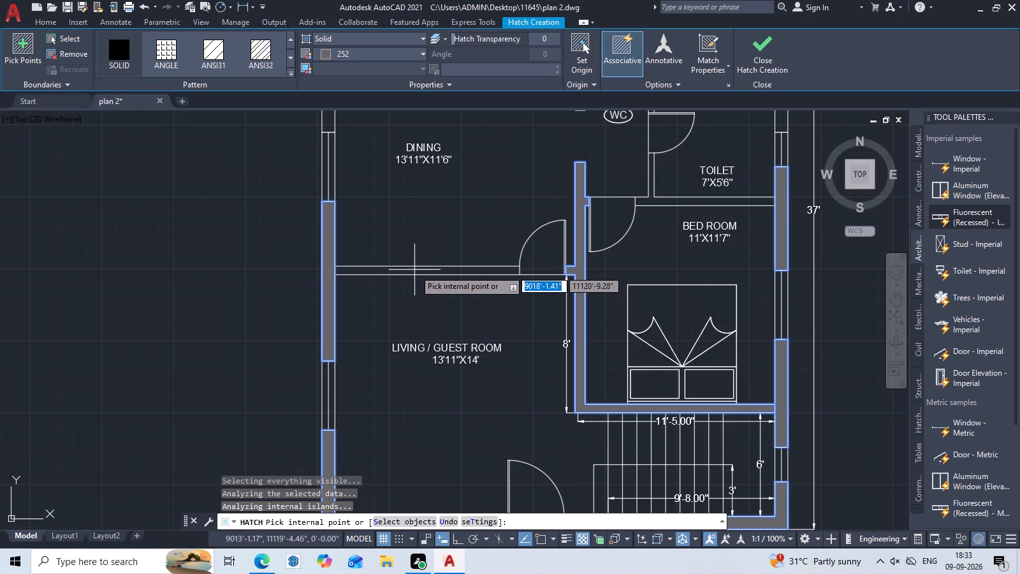
{"action": "left_click", "coordinate": [414, 270]}
Hatch the northern bedroom's east wall segment, its partition with the toilet, and the northeast corner of the outer wall.
{"action": "scroll", "coordinate": [492, 277], "scroll_direction": "down", "scroll_amount": 2}
{"action": "middle_click_drag", "start_coordinate": [521, 302], "coordinate": [505, 356]}
{"action": "scroll", "coordinate": [595, 260], "scroll_direction": "up", "scroll_amount": 2}
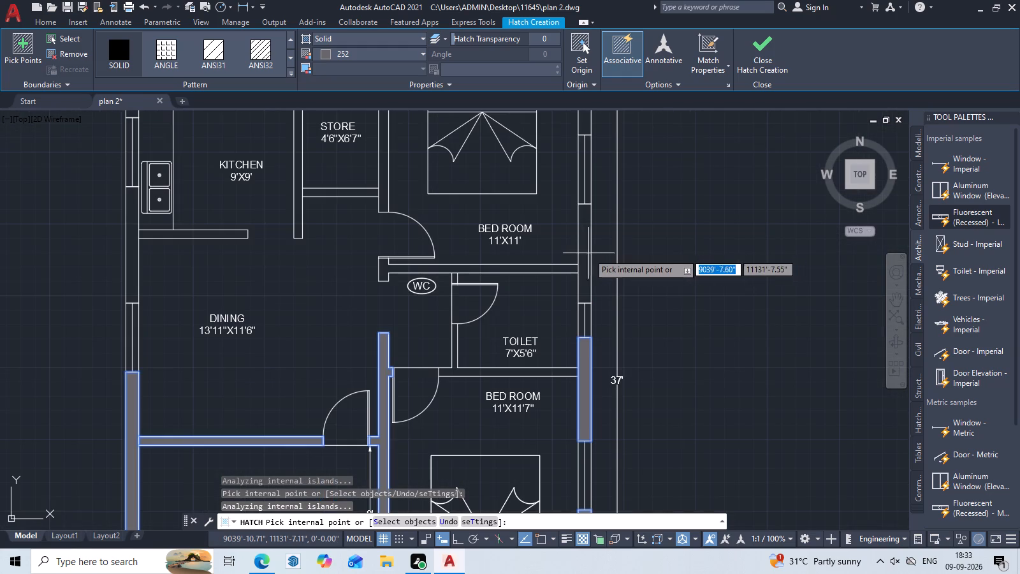
{"action": "left_click", "coordinate": [587, 253]}
{"action": "left_click", "coordinate": [536, 267]}
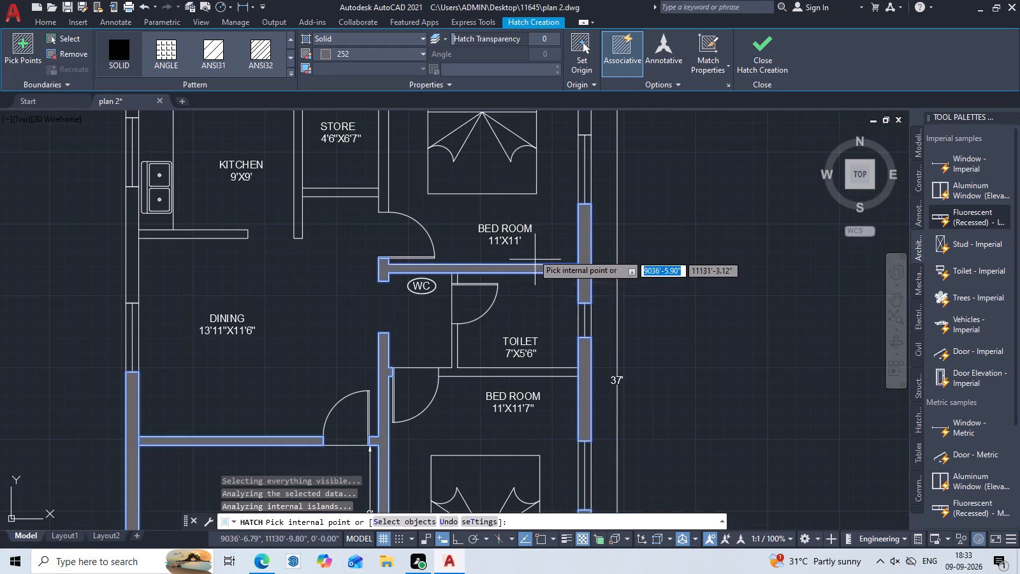
{"action": "scroll", "coordinate": [532, 246], "scroll_direction": "down", "scroll_amount": 2}
{"action": "middle_click_drag", "start_coordinate": [532, 244], "coordinate": [528, 350]}
{"action": "scroll", "coordinate": [541, 296], "scroll_direction": "up", "scroll_amount": 2}
{"action": "left_click", "coordinate": [563, 278]}
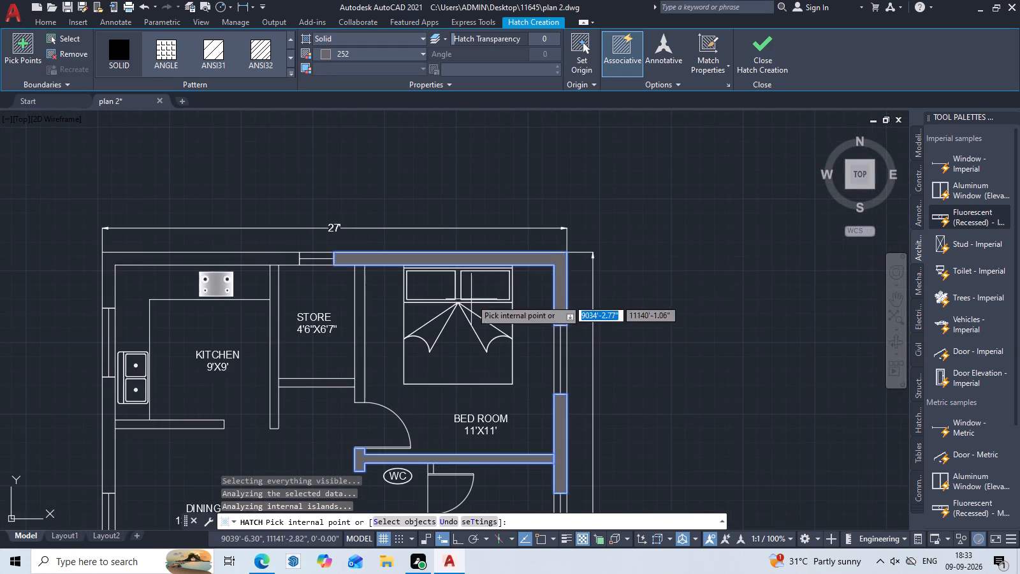
Hatch the northwest outer corner, the store's three inner walls, the kitchen's south wall and the kitchen-dining west wall segment, finishing the hatch.
{"action": "middle_click_drag", "start_coordinate": [469, 301], "coordinate": [590, 280]}
{"action": "left_click", "coordinate": [383, 235]}
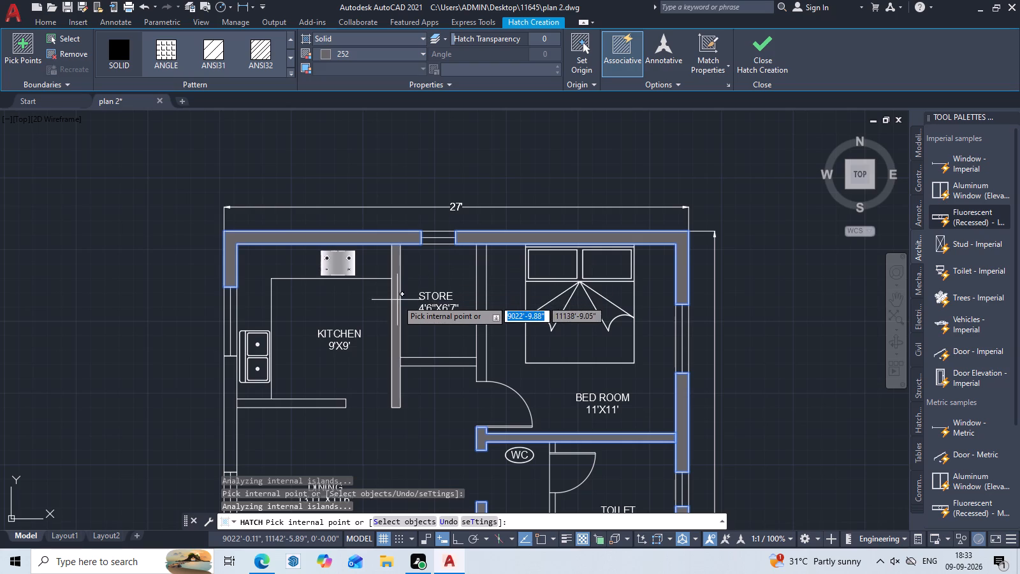
{"action": "left_click", "coordinate": [397, 300]}
{"action": "left_click", "coordinate": [481, 305]}
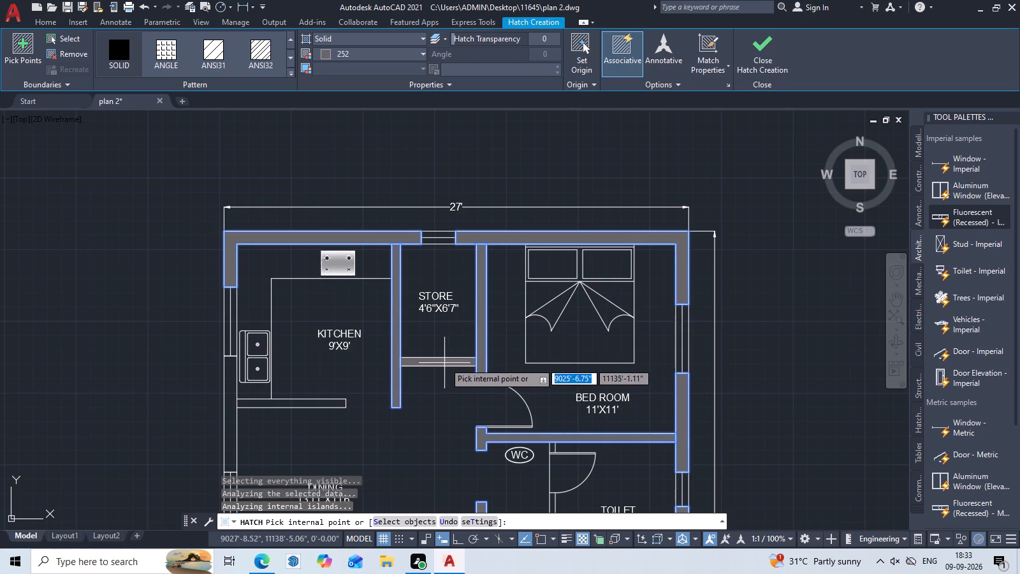
{"action": "left_click", "coordinate": [444, 361]}
{"action": "middle_click_drag", "start_coordinate": [395, 379], "coordinate": [550, 338]}
{"action": "left_click", "coordinate": [426, 361]}
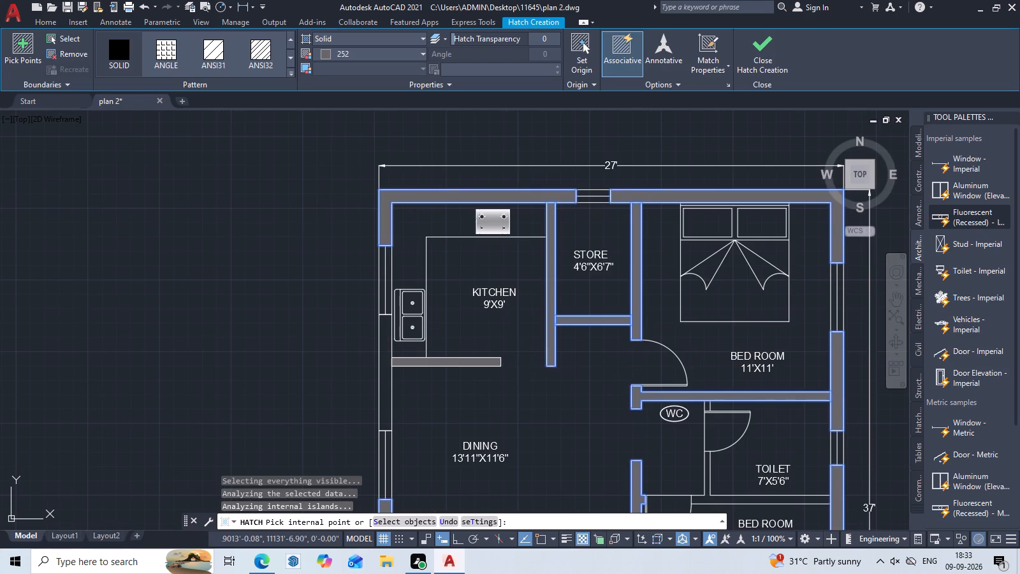
{"action": "double_click", "coordinate": [387, 362]}
{"action": "scroll", "coordinate": [493, 376], "scroll_direction": "down", "scroll_amount": 2}
{"action": "middle_click_drag", "start_coordinate": [527, 400], "coordinate": [537, 247]}
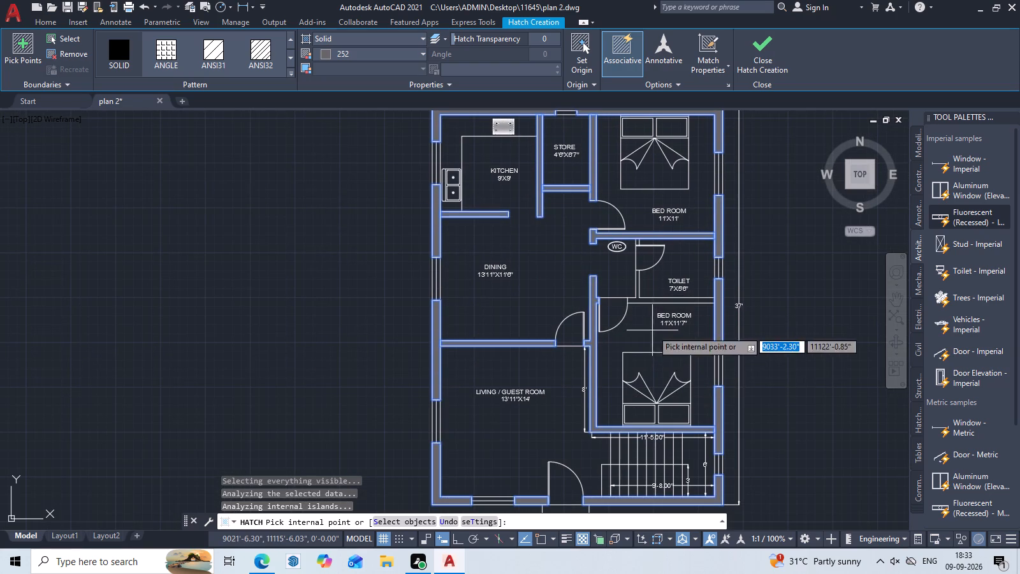
{"action": "middle_click_drag", "start_coordinate": [675, 378], "coordinate": [591, 317]}
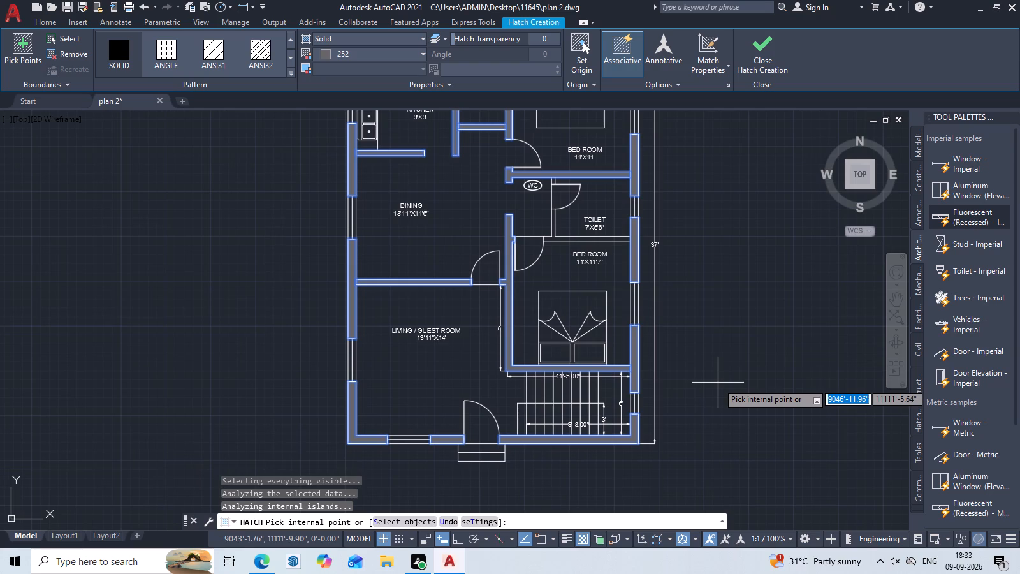
{"action": "key", "text": "Escape"}
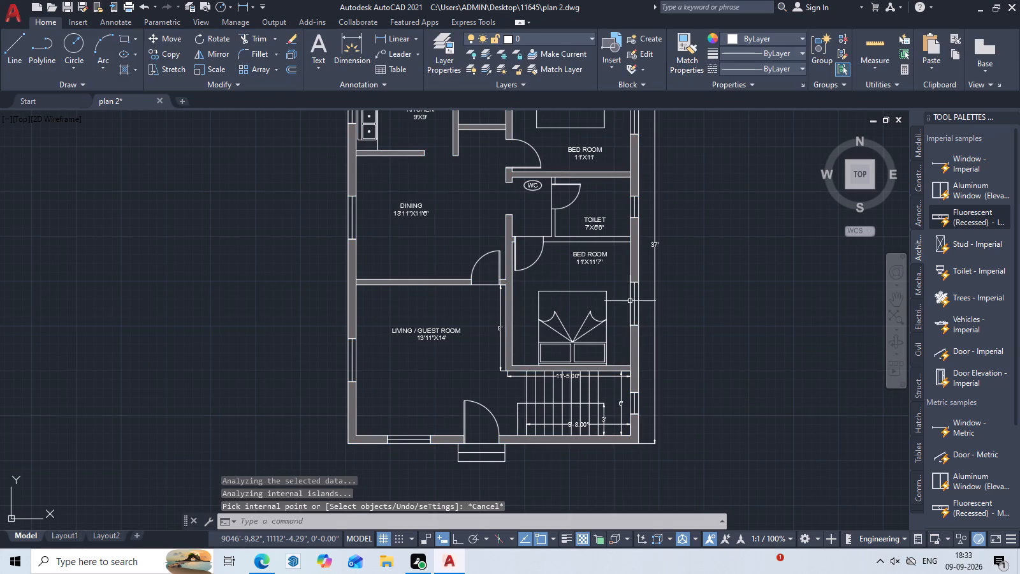
Colour the living room's south window blue, including both its frame and its centre line.
{"action": "scroll", "coordinate": [646, 302], "scroll_direction": "up", "scroll_amount": 1}
{"action": "middle_click_drag", "start_coordinate": [646, 314], "coordinate": [667, 293]}
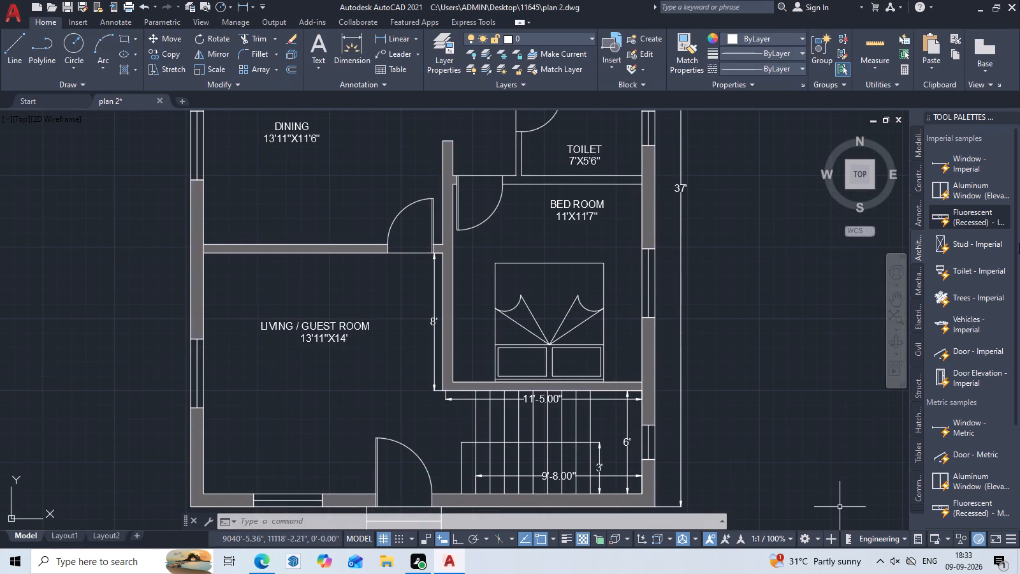
{"action": "middle_click_drag", "start_coordinate": [168, 352], "coordinate": [190, 343]}
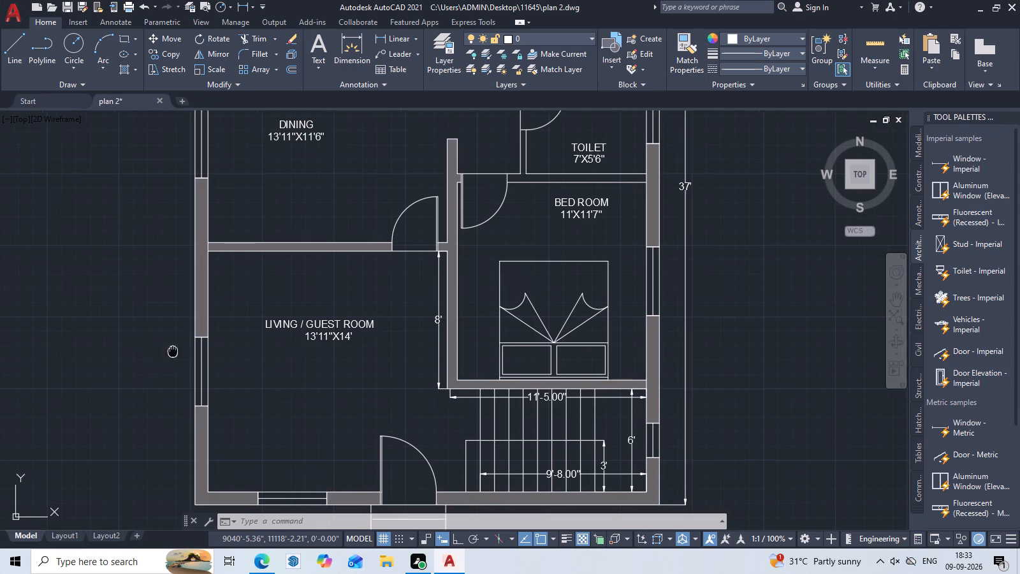
{"action": "middle_click_drag", "start_coordinate": [190, 343], "coordinate": [302, 287]}
{"action": "scroll", "coordinate": [430, 444], "scroll_direction": "down", "scroll_amount": 1}
{"action": "scroll", "coordinate": [430, 445], "scroll_direction": "up", "scroll_amount": 3}
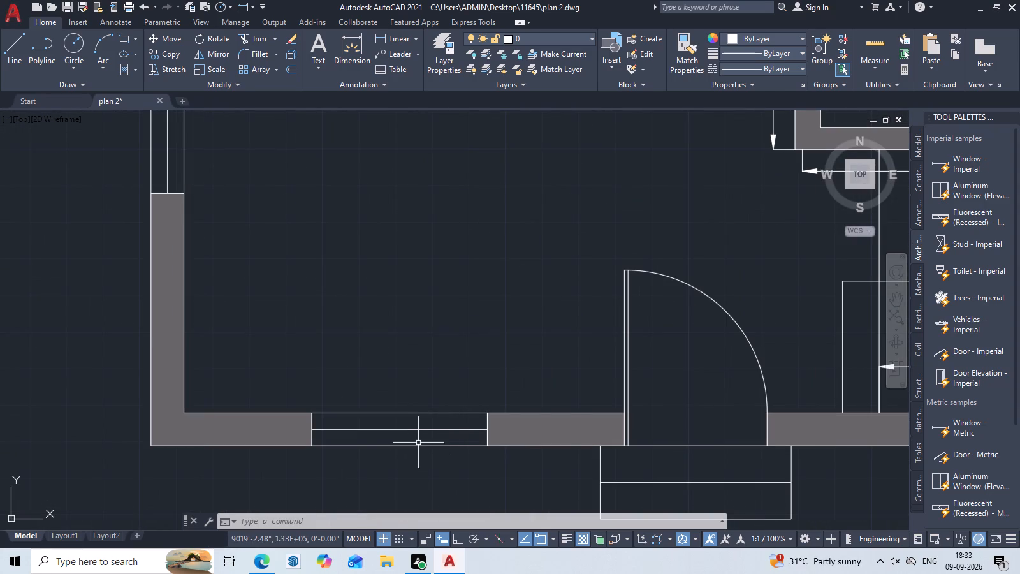
{"action": "left_click", "coordinate": [416, 448]}
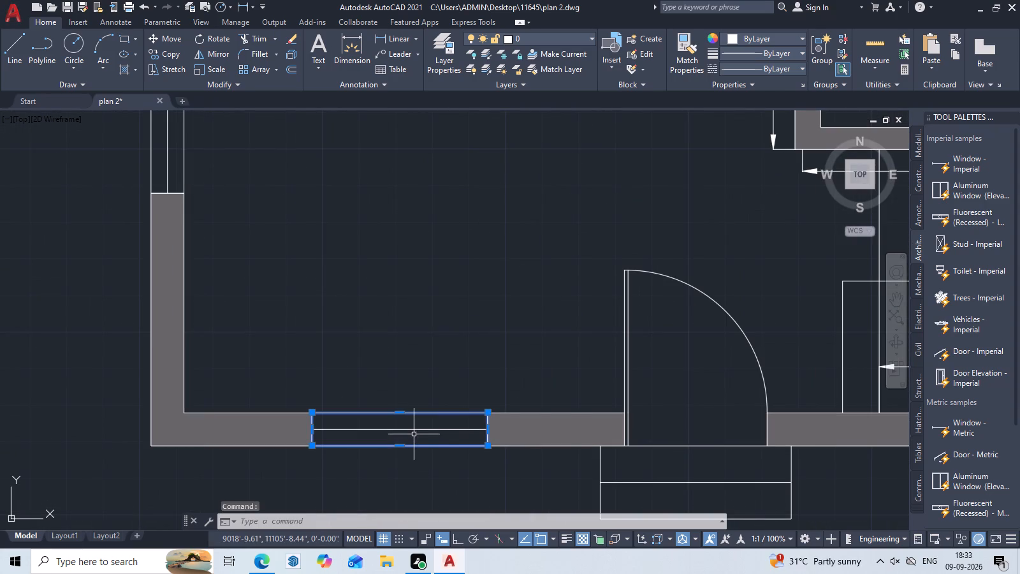
{"action": "left_click", "coordinate": [414, 430]}
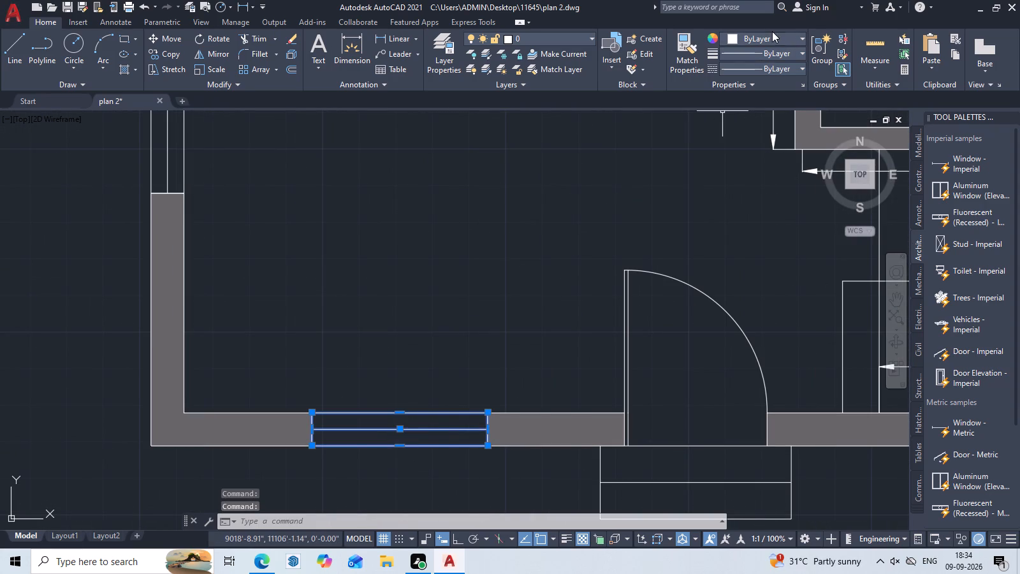
{"action": "left_click", "coordinate": [794, 38]}
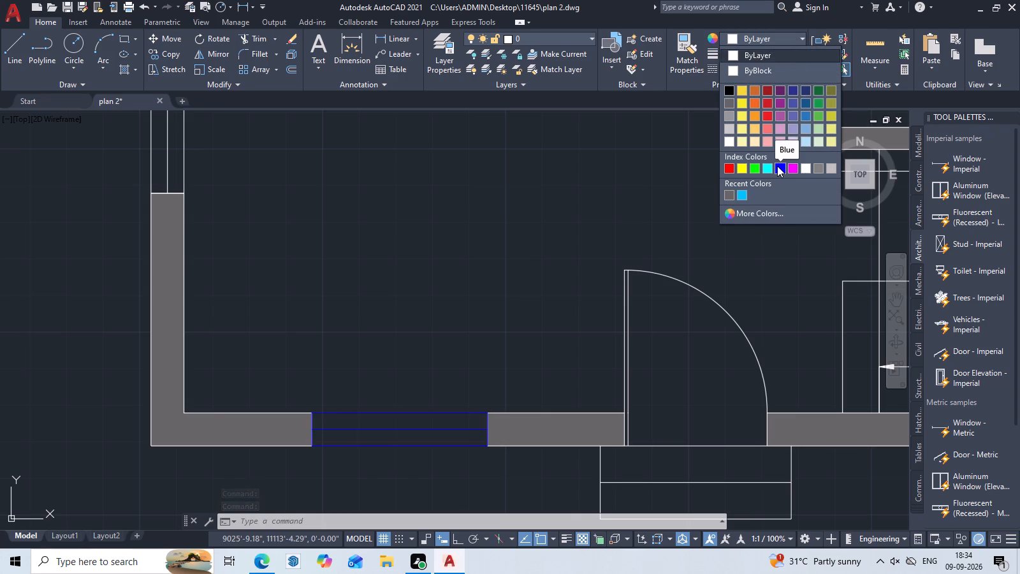
{"action": "left_click", "coordinate": [777, 166]}
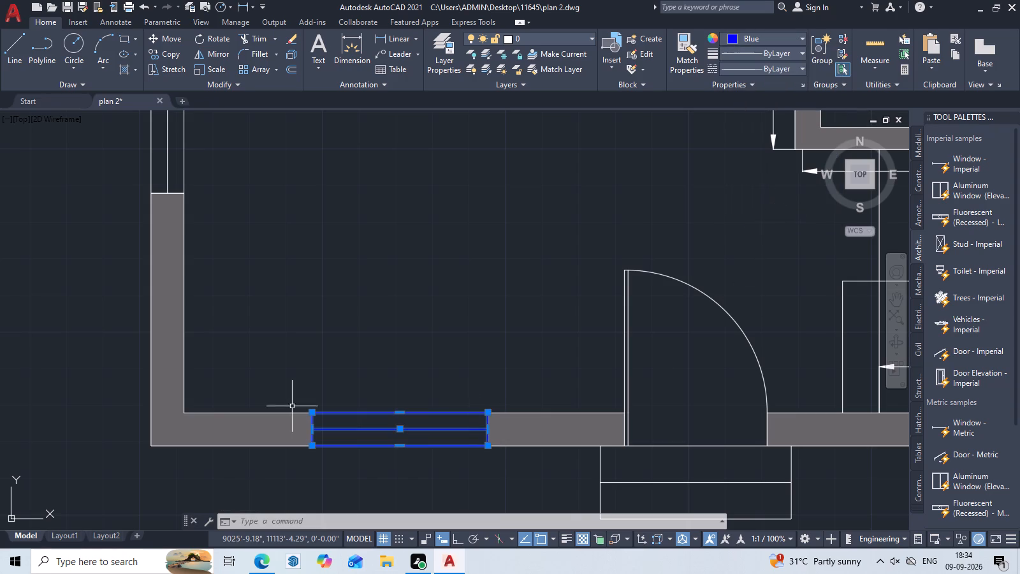
Match the blue south window's properties onto the frames and centre lines of the living, dining and kitchen windows in the west wall.
{"action": "left_click", "coordinate": [685, 48]}
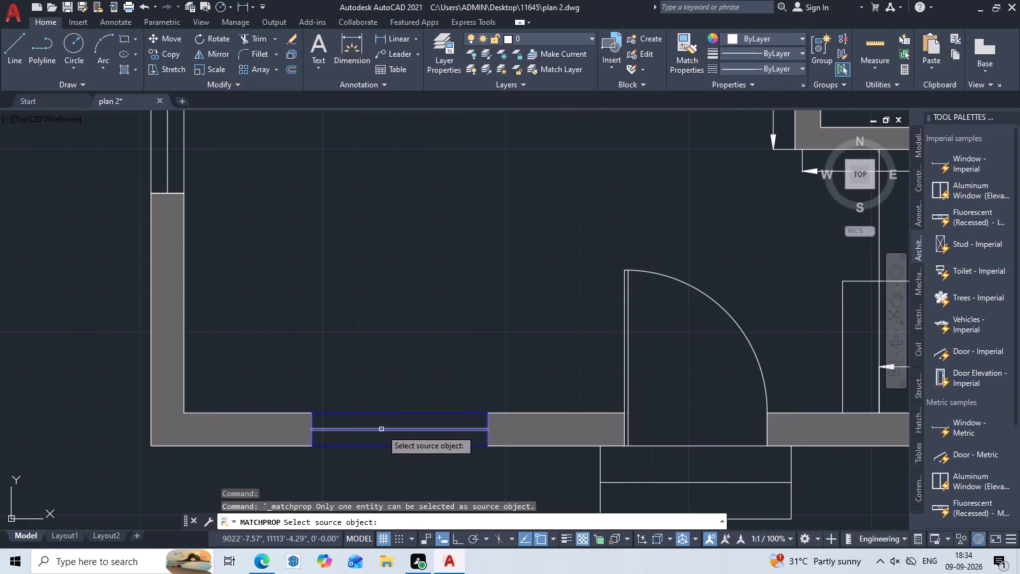
{"action": "left_click", "coordinate": [381, 429]}
{"action": "middle_click_drag", "start_coordinate": [337, 250], "coordinate": [400, 441]}
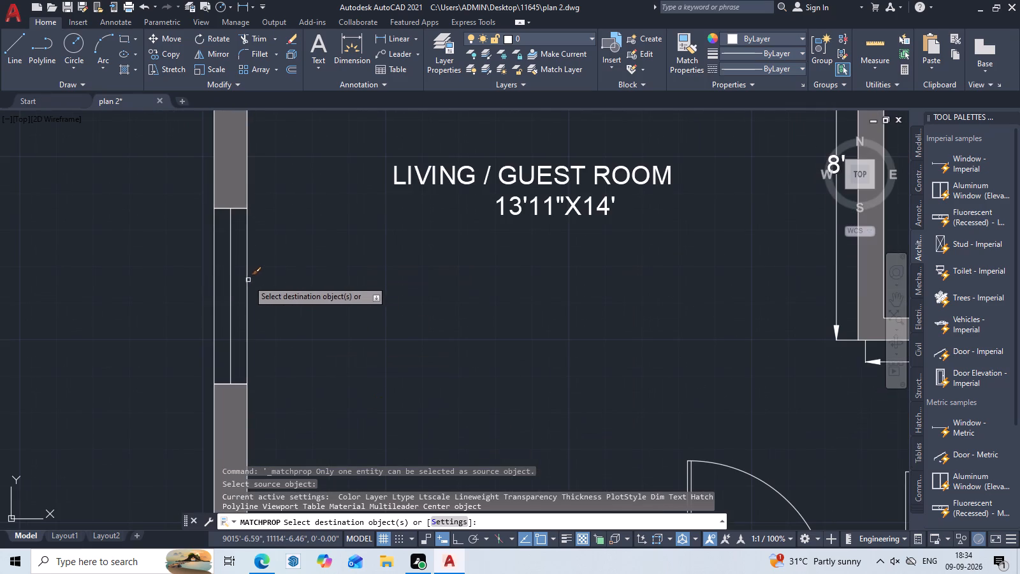
{"action": "left_click", "coordinate": [245, 281]}
{"action": "left_click", "coordinate": [249, 283]}
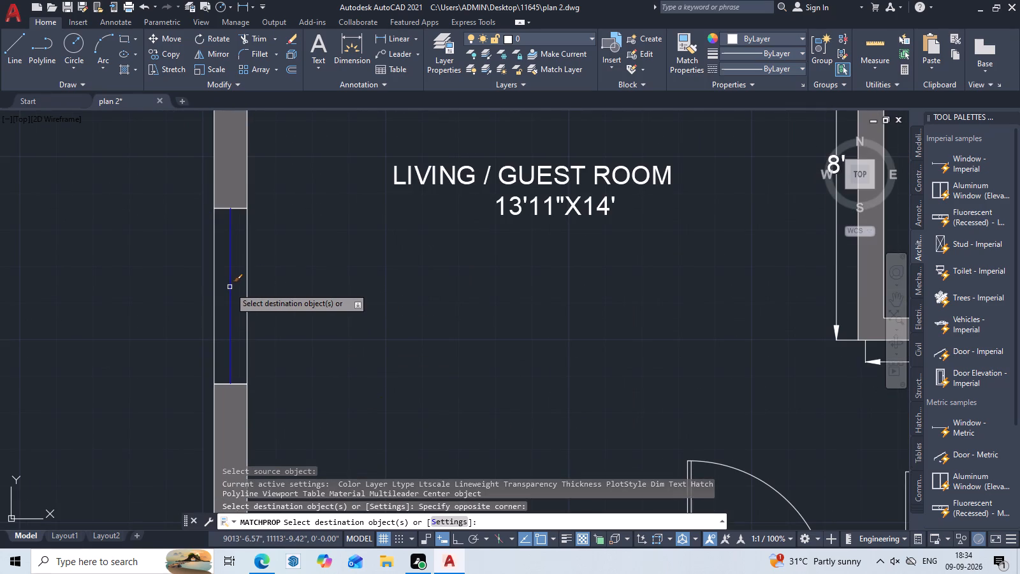
{"action": "left_click", "coordinate": [232, 287]}
{"action": "left_click", "coordinate": [246, 286]}
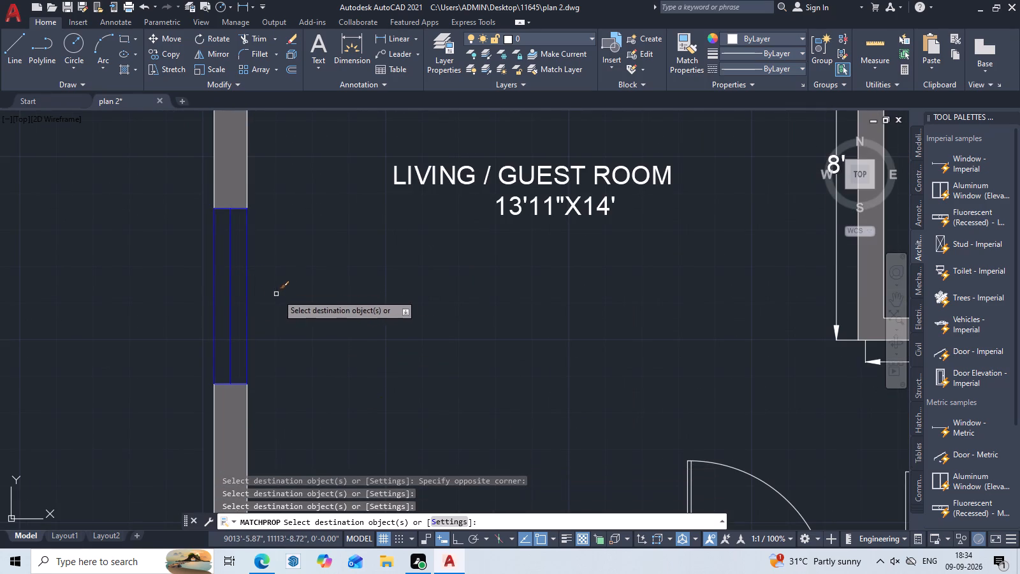
{"action": "scroll", "coordinate": [283, 295], "scroll_direction": "down", "scroll_amount": 3}
{"action": "middle_click_drag", "start_coordinate": [334, 339], "coordinate": [342, 410]}
{"action": "scroll", "coordinate": [298, 216], "scroll_direction": "up", "scroll_amount": 3}
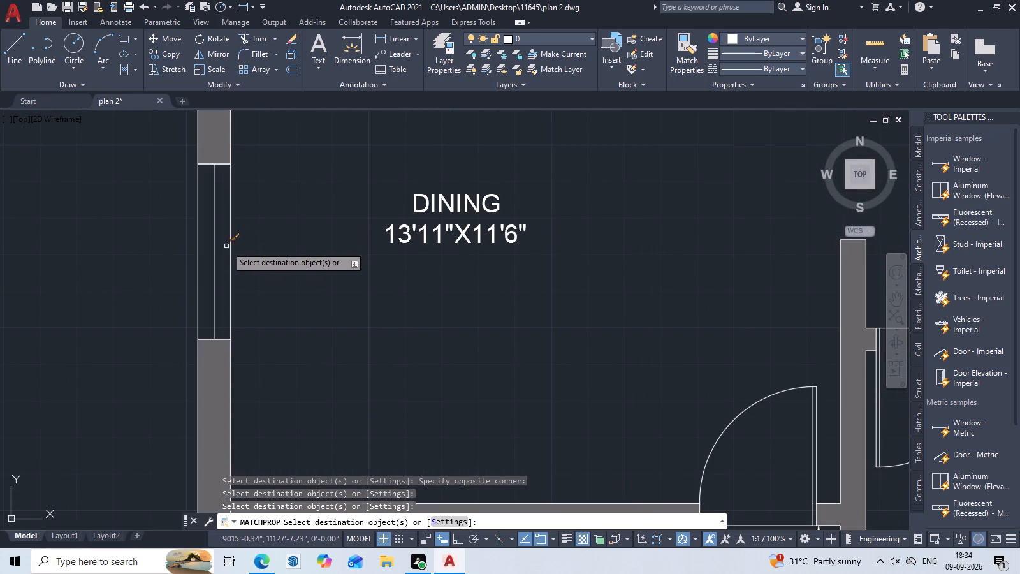
{"action": "left_click", "coordinate": [232, 245]}
{"action": "double_click", "coordinate": [215, 253]}
{"action": "scroll", "coordinate": [263, 261], "scroll_direction": "down", "scroll_amount": 3}
{"action": "middle_click_drag", "start_coordinate": [279, 269], "coordinate": [284, 391]}
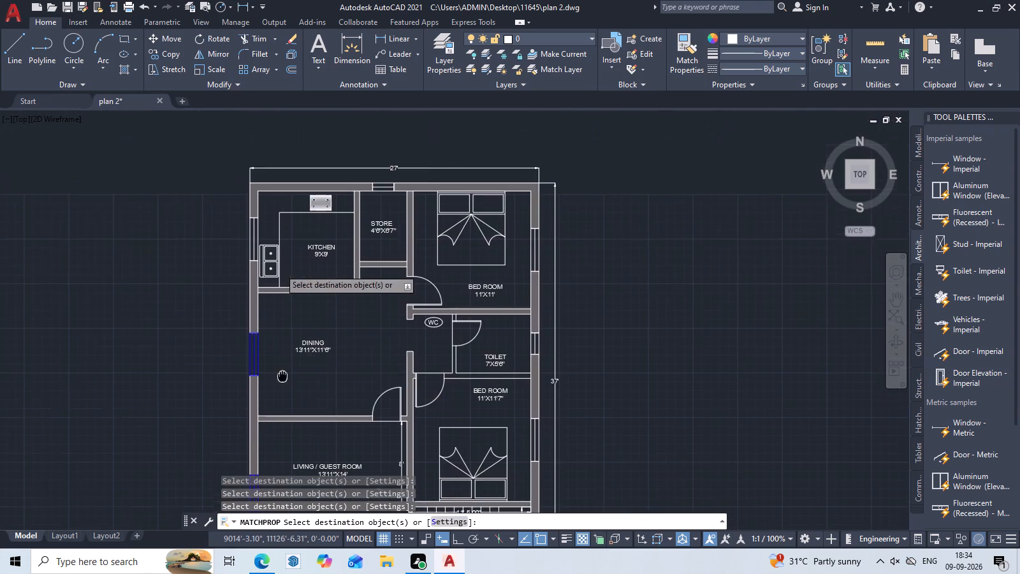
{"action": "middle_click_drag", "start_coordinate": [284, 391], "coordinate": [284, 397]}
{"action": "scroll", "coordinate": [278, 276], "scroll_direction": "up", "scroll_amount": 3}
{"action": "left_click", "coordinate": [201, 239]}
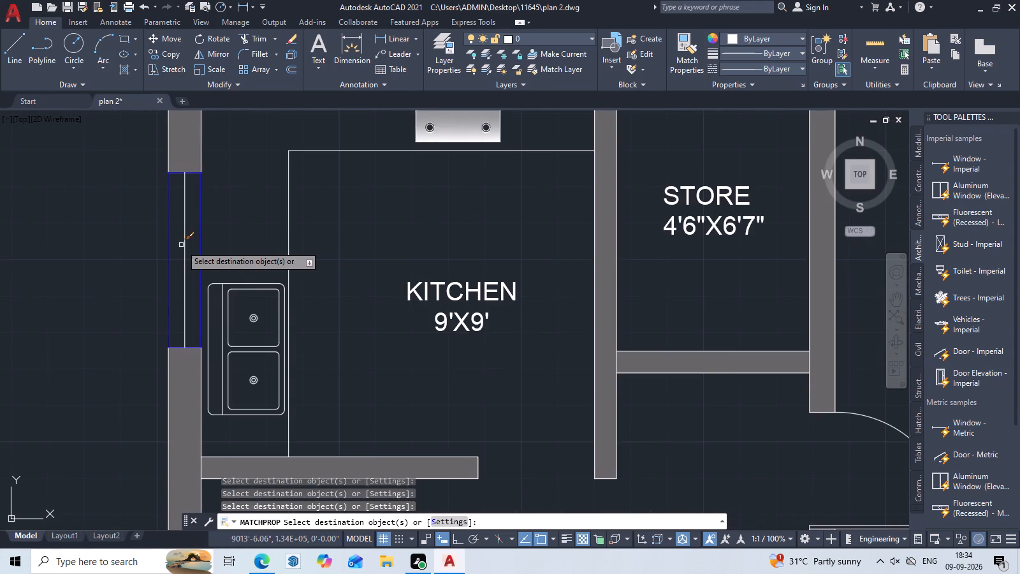
{"action": "left_click", "coordinate": [185, 244]}
Match the same blue properties onto the store's north window and the east windows of the northern bedroom and toilet.
{"action": "scroll", "coordinate": [259, 261], "scroll_direction": "down", "scroll_amount": 3}
{"action": "middle_click_drag", "start_coordinate": [361, 302], "coordinate": [350, 395]}
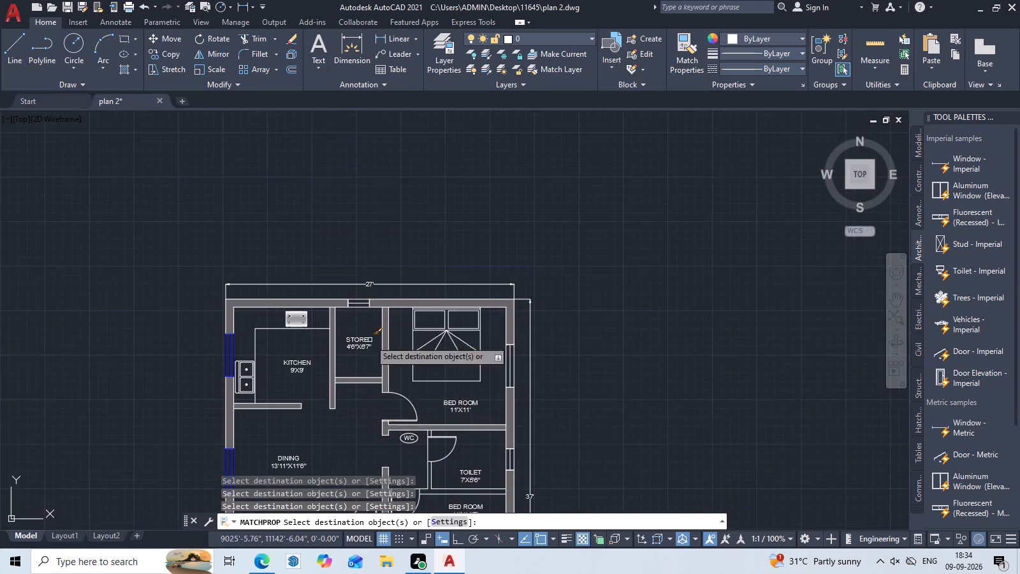
{"action": "scroll", "coordinate": [370, 305], "scroll_direction": "up", "scroll_amount": 3}
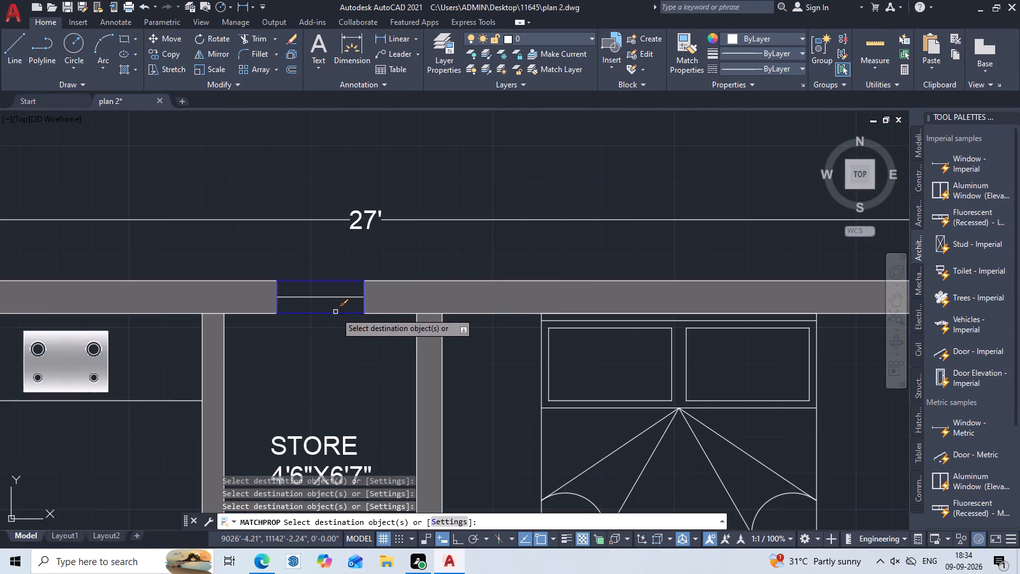
{"action": "left_click", "coordinate": [335, 313]}
{"action": "left_click", "coordinate": [333, 297]}
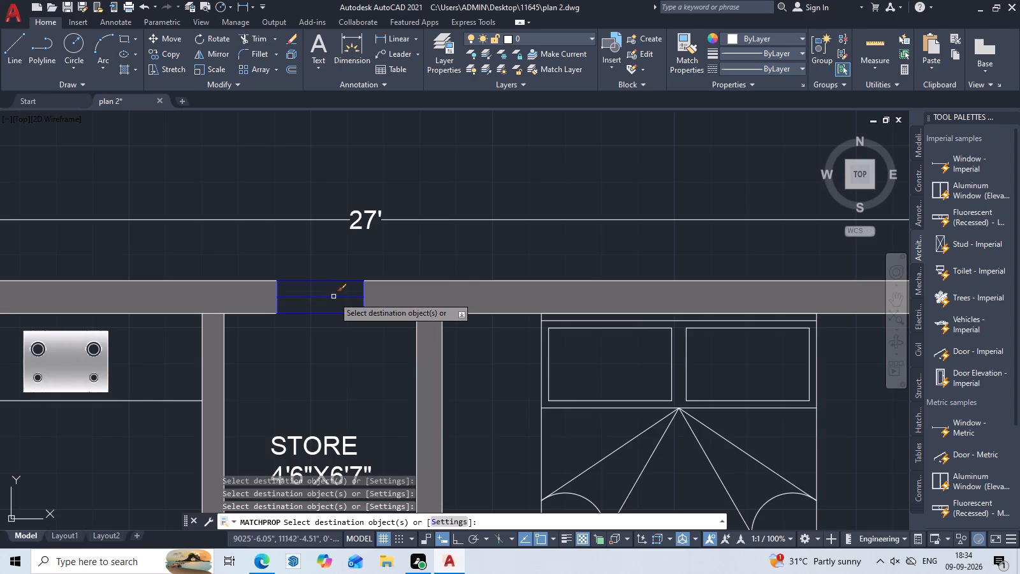
{"action": "scroll", "coordinate": [341, 299], "scroll_direction": "down", "scroll_amount": 3}
{"action": "middle_click_drag", "start_coordinate": [507, 364], "coordinate": [512, 320]}
{"action": "scroll", "coordinate": [507, 320], "scroll_direction": "up", "scroll_amount": 3}
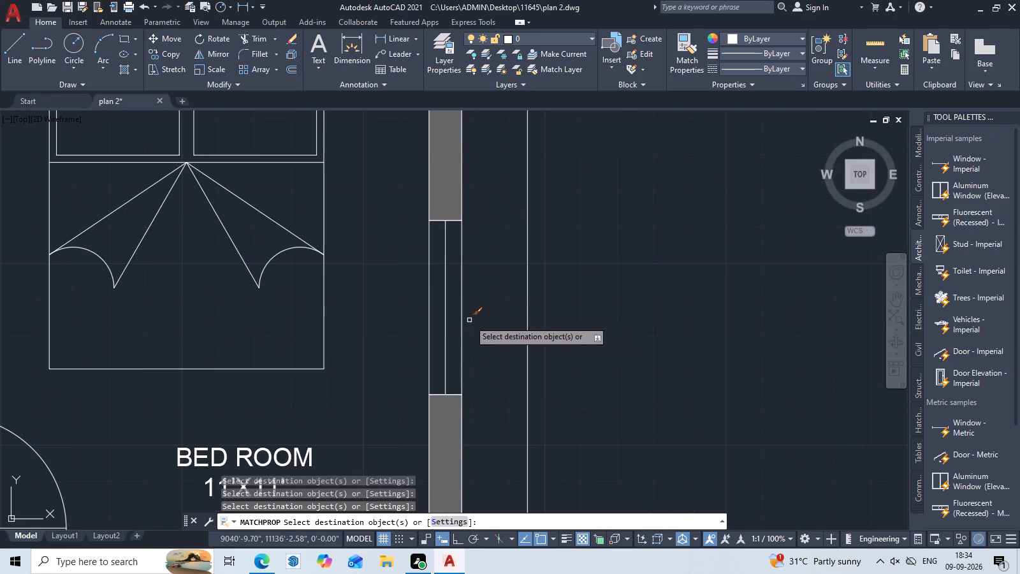
{"action": "left_click", "coordinate": [461, 322]}
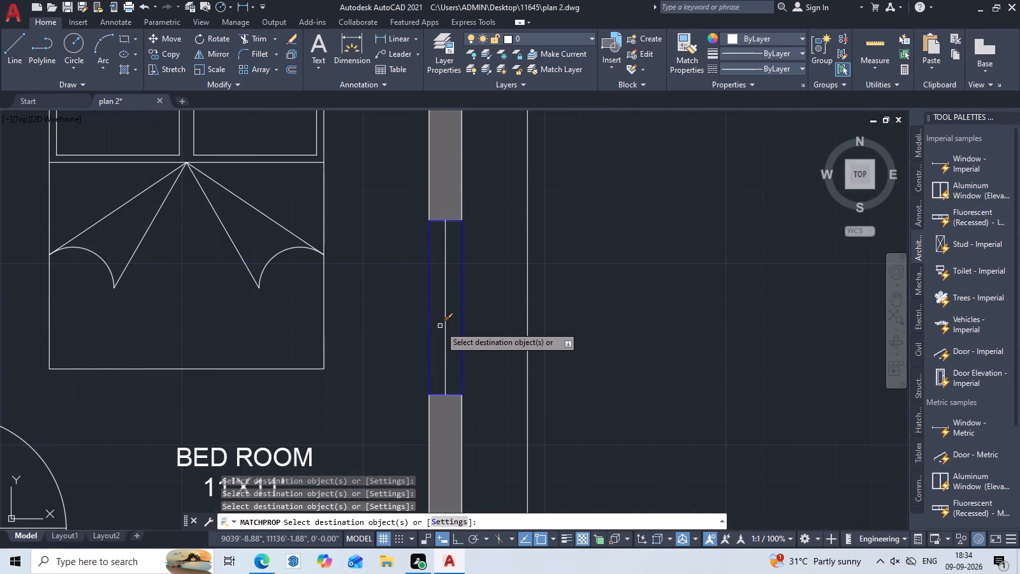
{"action": "left_click", "coordinate": [446, 325]}
{"action": "scroll", "coordinate": [453, 327], "scroll_direction": "down", "scroll_amount": 3}
{"action": "middle_click_drag", "start_coordinate": [485, 386], "coordinate": [507, 286]}
{"action": "scroll", "coordinate": [488, 296], "scroll_direction": "up", "scroll_amount": 3}
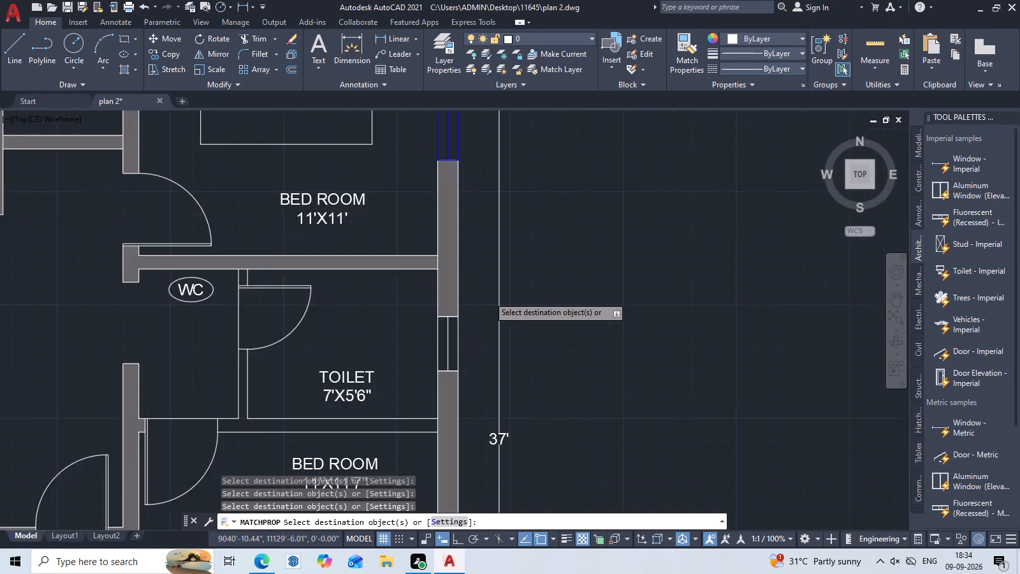
{"action": "left_click", "coordinate": [440, 367]}
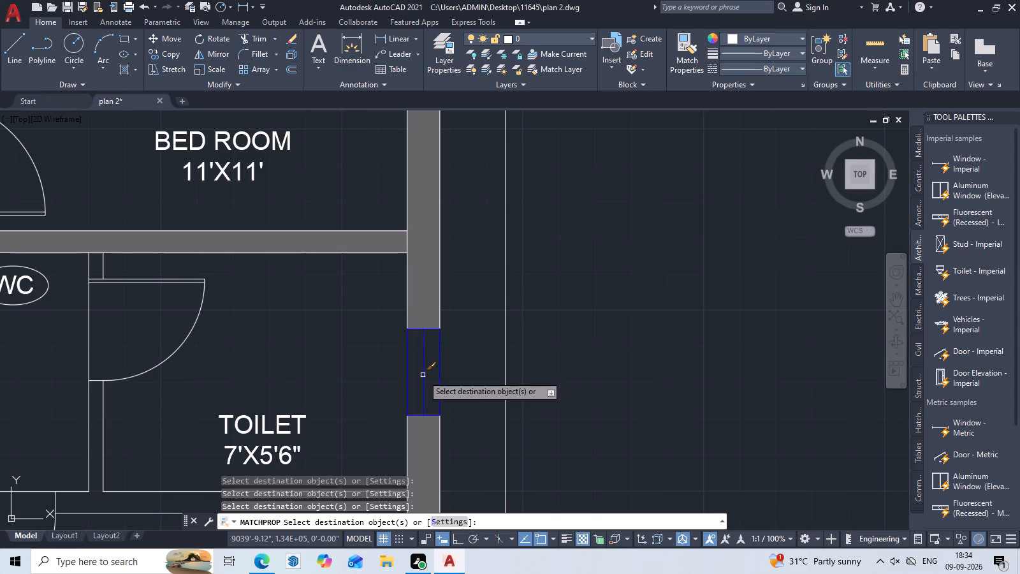
{"action": "left_click", "coordinate": [423, 375]}
Match the same blue properties onto the east windows of the southern bedroom and staircase, finishing the property matching.
{"action": "scroll", "coordinate": [466, 375], "scroll_direction": "down", "scroll_amount": 3}
{"action": "middle_click_drag", "start_coordinate": [473, 410], "coordinate": [519, 258]}
{"action": "scroll", "coordinate": [506, 302], "scroll_direction": "up", "scroll_amount": 3}
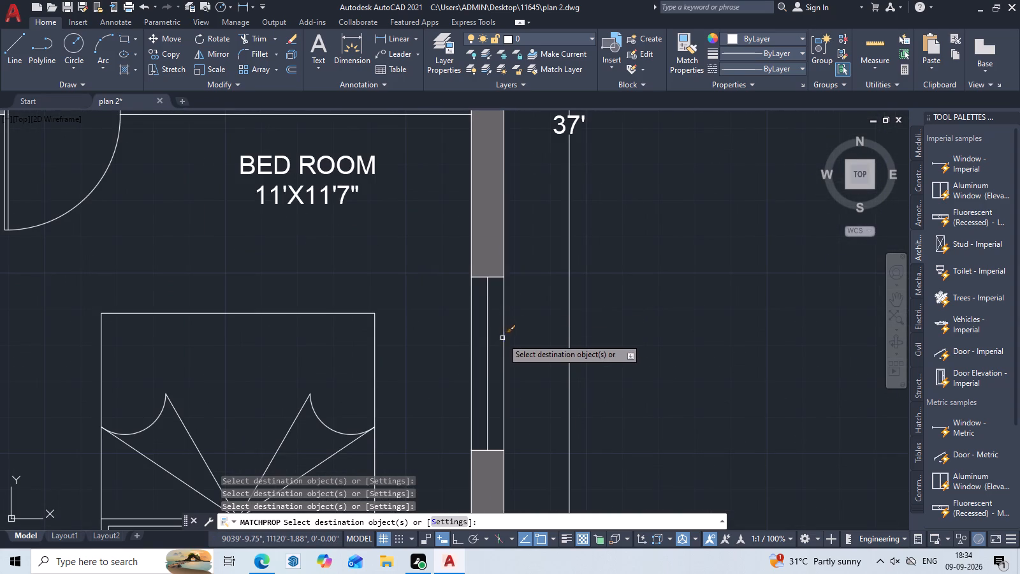
{"action": "left_click", "coordinate": [504, 339]}
{"action": "left_click", "coordinate": [488, 355]}
{"action": "scroll", "coordinate": [491, 355], "scroll_direction": "down", "scroll_amount": 3}
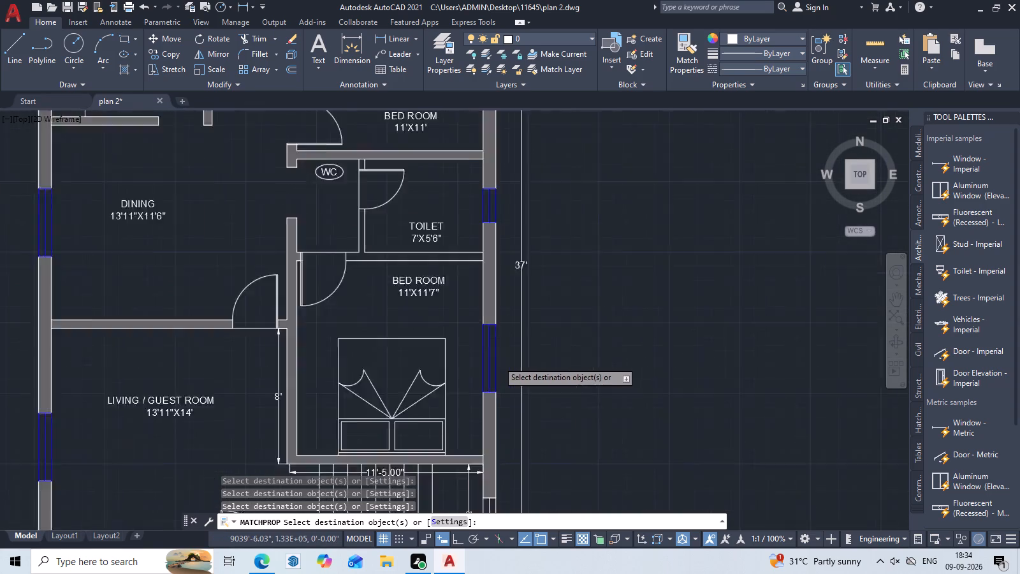
{"action": "middle_click_drag", "start_coordinate": [526, 403], "coordinate": [552, 308]}
{"action": "scroll", "coordinate": [532, 353], "scroll_direction": "up", "scroll_amount": 3}
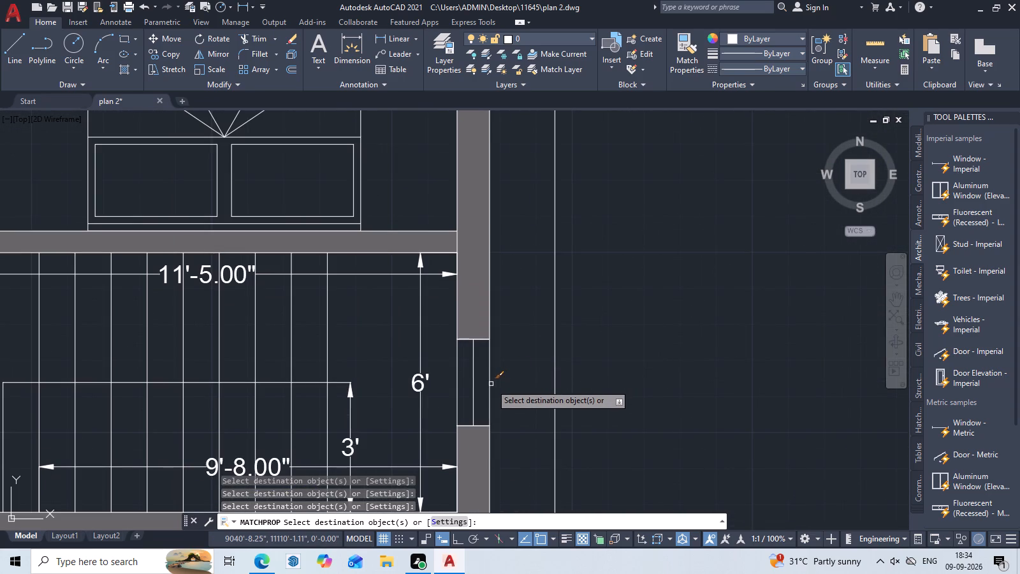
{"action": "double_click", "coordinate": [491, 384]}
{"action": "left_click", "coordinate": [472, 383]}
{"action": "scroll", "coordinate": [483, 385], "scroll_direction": "down", "scroll_amount": 3}
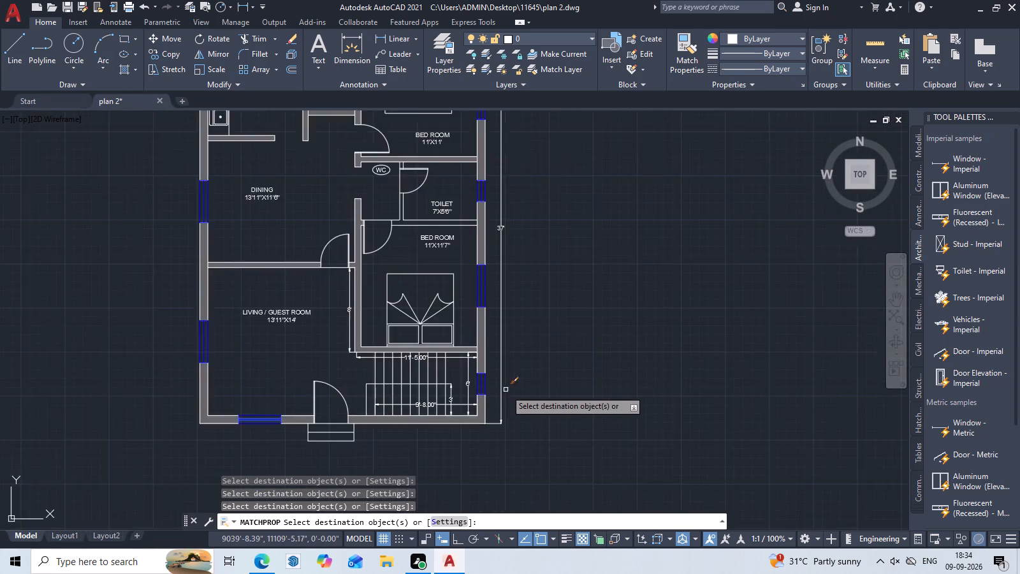
{"action": "scroll", "coordinate": [506, 390], "scroll_direction": "down", "scroll_amount": 2}
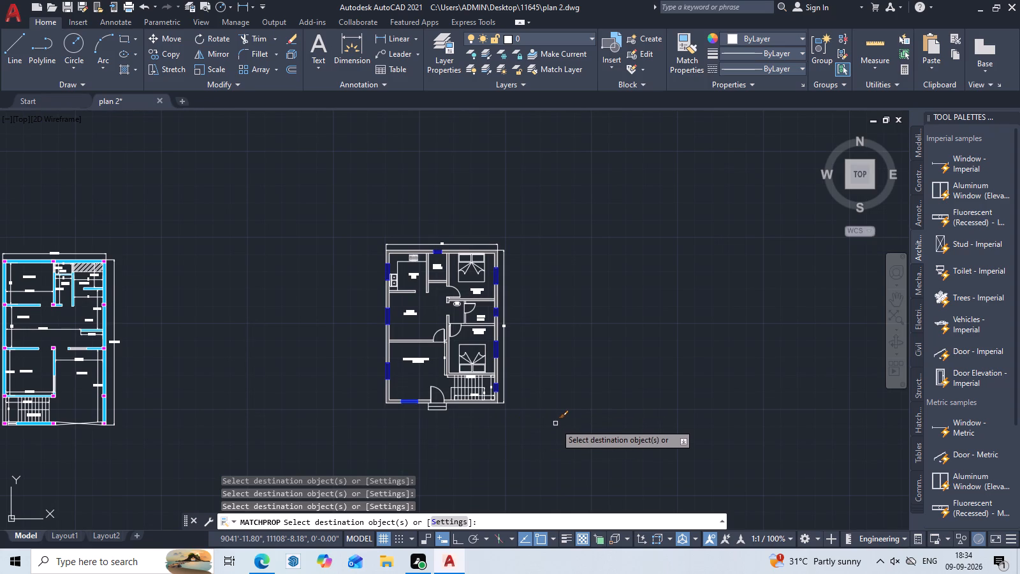
{"action": "key", "text": "Escape"}
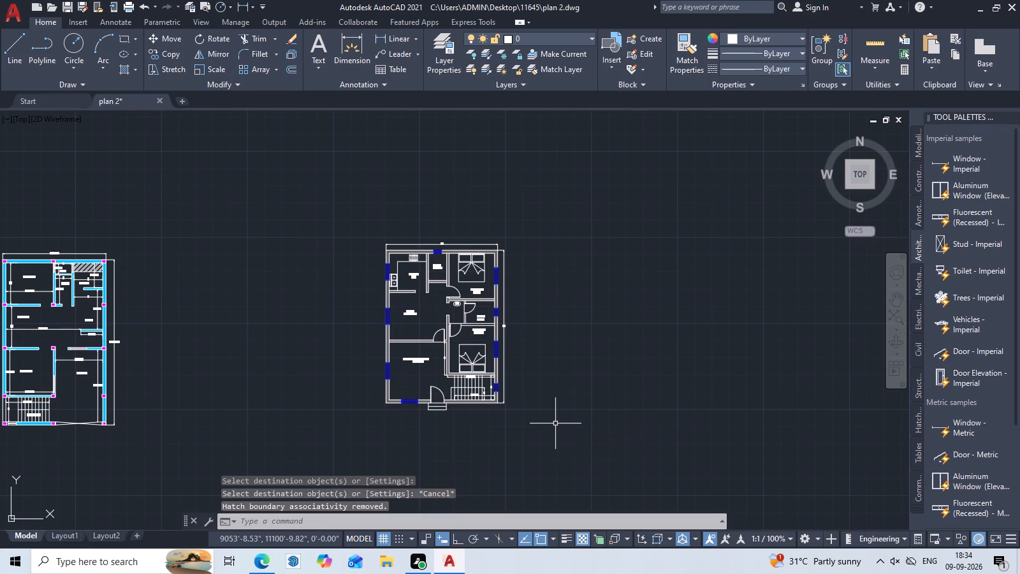
Add the multiline text label "ENTRY" in the main door opening of the south wall, just above the entrance steps.
{"action": "scroll", "coordinate": [467, 405], "scroll_direction": "up", "scroll_amount": 3}
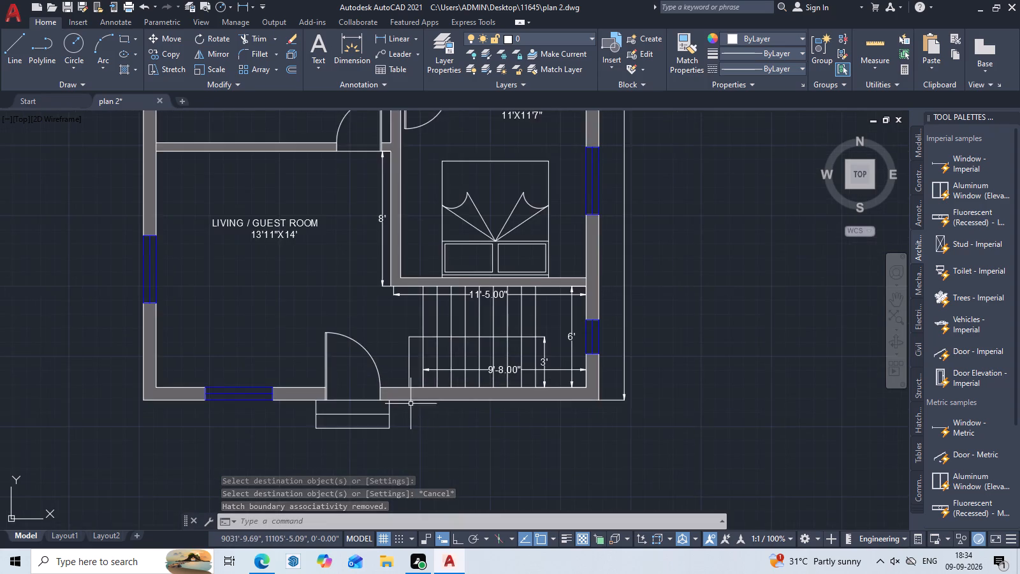
{"action": "middle_click_drag", "start_coordinate": [423, 397], "coordinate": [537, 348]}
{"action": "scroll", "coordinate": [458, 358], "scroll_direction": "up", "scroll_amount": 3}
{"action": "middle_click", "coordinate": [571, 351]}
{"action": "middle_click_drag", "start_coordinate": [495, 356], "coordinate": [500, 388]}
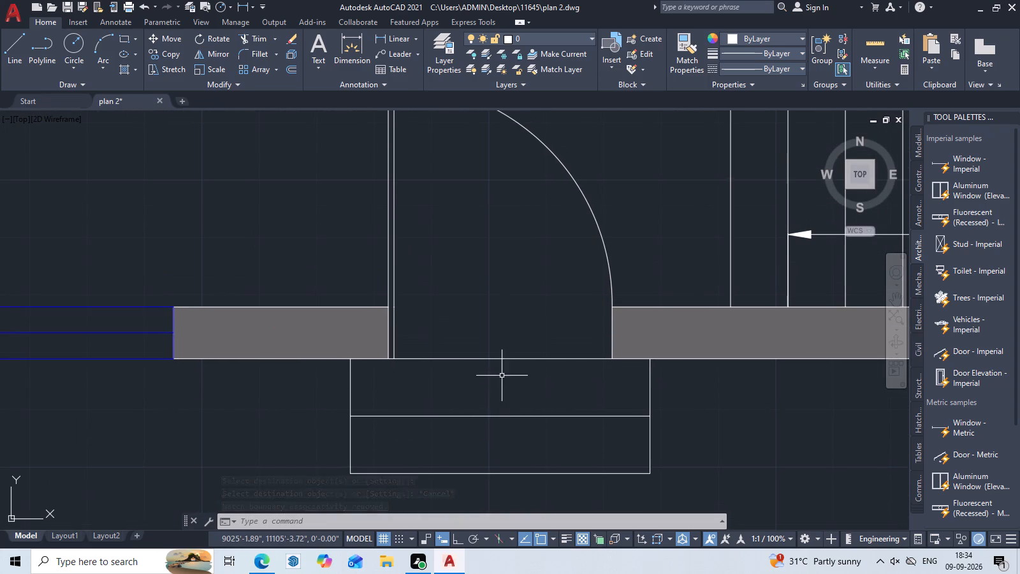
{"action": "key", "text": "Escape"}
{"action": "type", "text": "T"}
{"action": "key", "text": "space"}
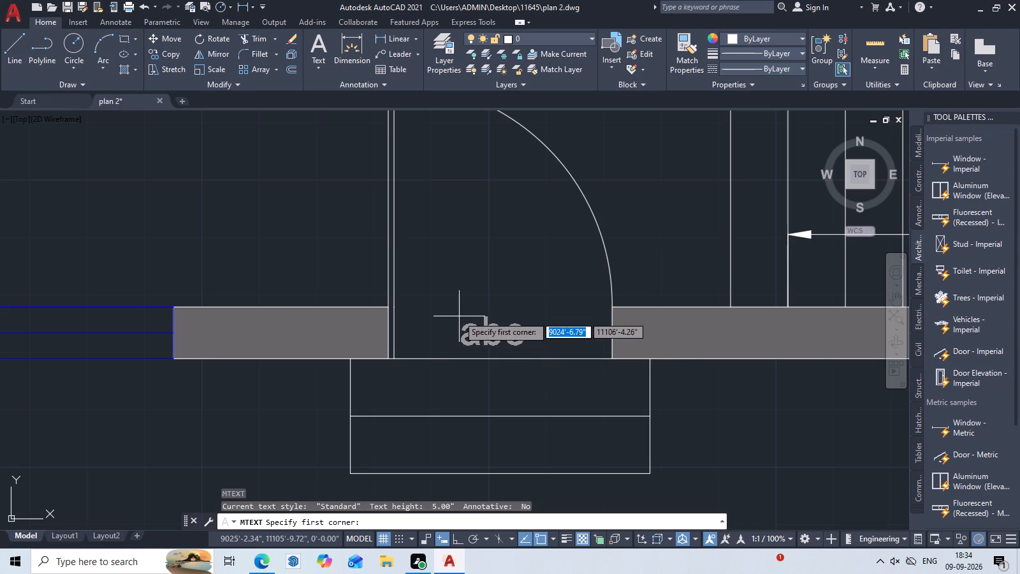
{"action": "double_click", "coordinate": [434, 311]}
{"action": "left_click", "coordinate": [599, 340]}
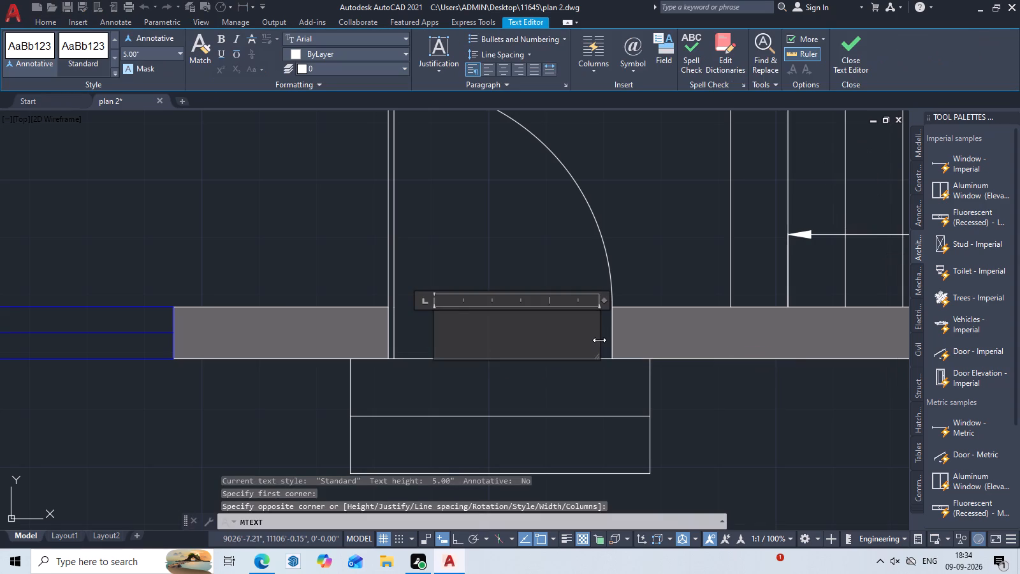
{"action": "key", "text": "e"}
{"action": "type", "text": "NTRY"}
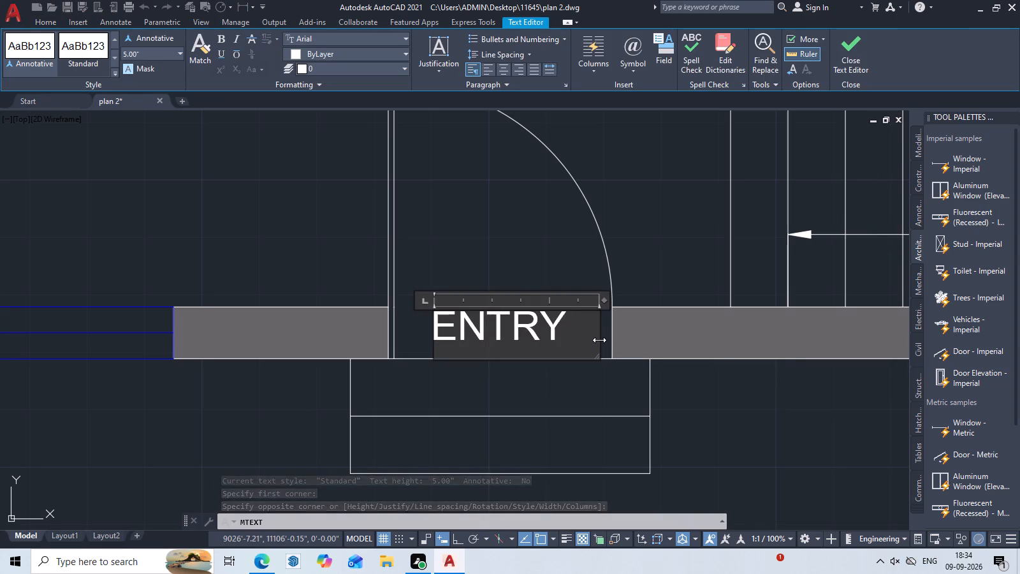
{"action": "scroll", "coordinate": [599, 340], "scroll_direction": "up", "scroll_amount": 1}
{"action": "left_click", "coordinate": [474, 235]}
{"action": "scroll", "coordinate": [554, 385], "scroll_direction": "down", "scroll_amount": 4}
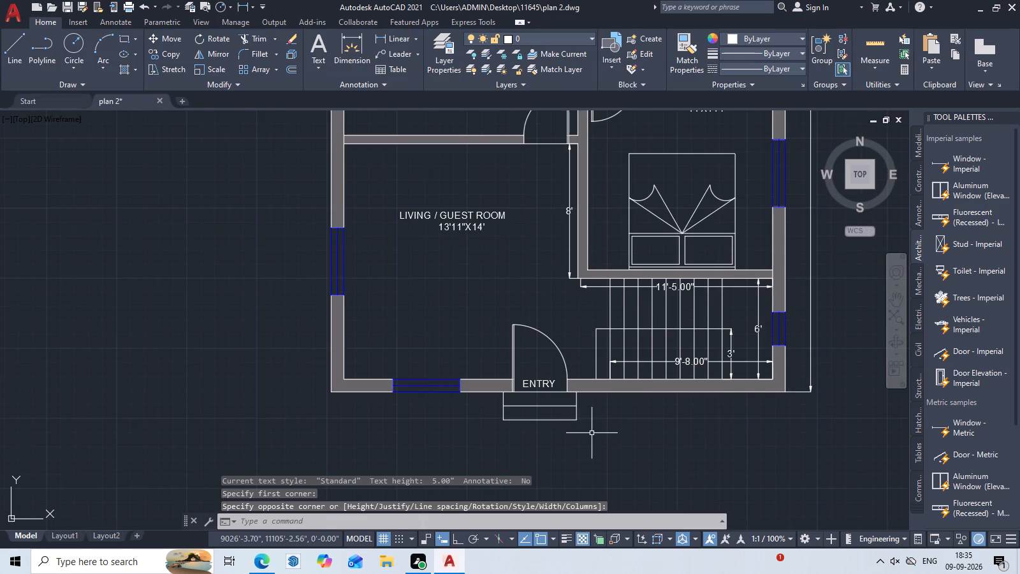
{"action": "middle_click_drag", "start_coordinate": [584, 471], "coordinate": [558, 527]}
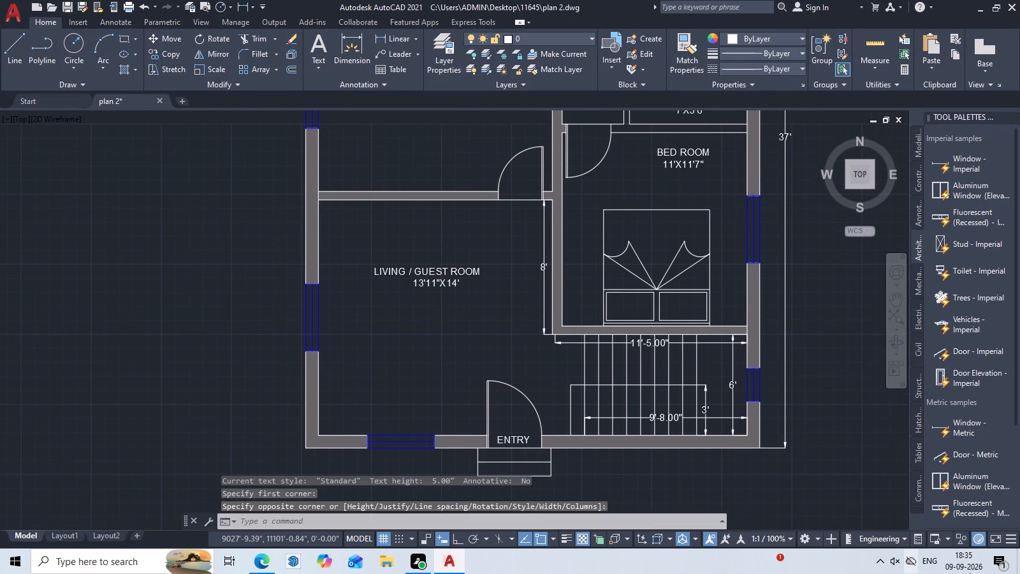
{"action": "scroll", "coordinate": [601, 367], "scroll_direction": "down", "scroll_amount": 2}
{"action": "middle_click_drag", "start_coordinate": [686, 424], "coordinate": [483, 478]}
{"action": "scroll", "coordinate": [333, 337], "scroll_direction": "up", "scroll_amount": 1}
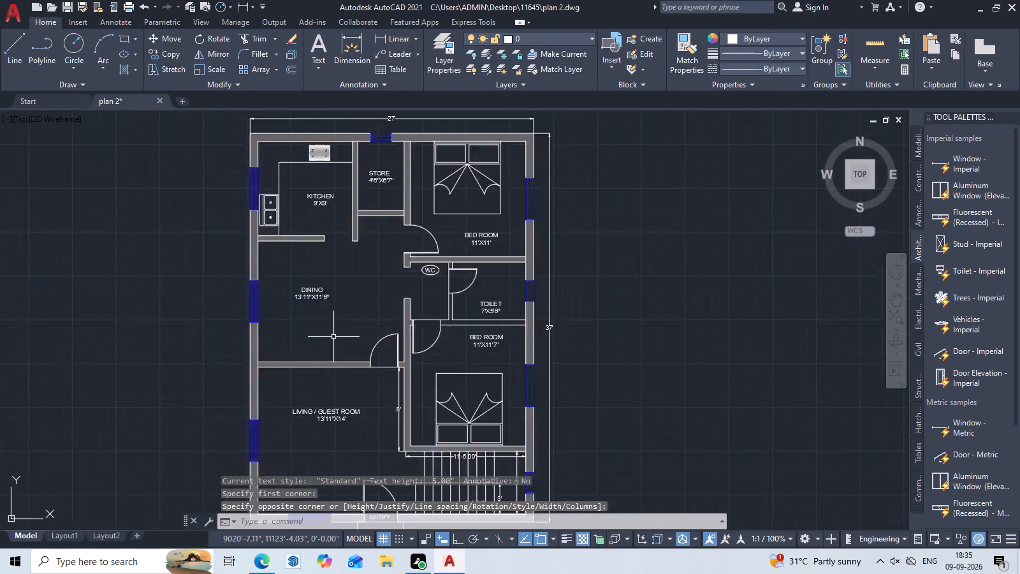
Review the whole floor plan from the kitchen and bedrooms down to the entrance and staircase for missing annotations.
{"action": "scroll", "coordinate": [333, 337], "scroll_direction": "up", "scroll_amount": 1}
{"action": "middle_click_drag", "start_coordinate": [335, 337], "coordinate": [412, 405]}
{"action": "scroll", "coordinate": [554, 351], "scroll_direction": "down", "scroll_amount": 1}
{"action": "middle_click_drag", "start_coordinate": [569, 358], "coordinate": [498, 339]}
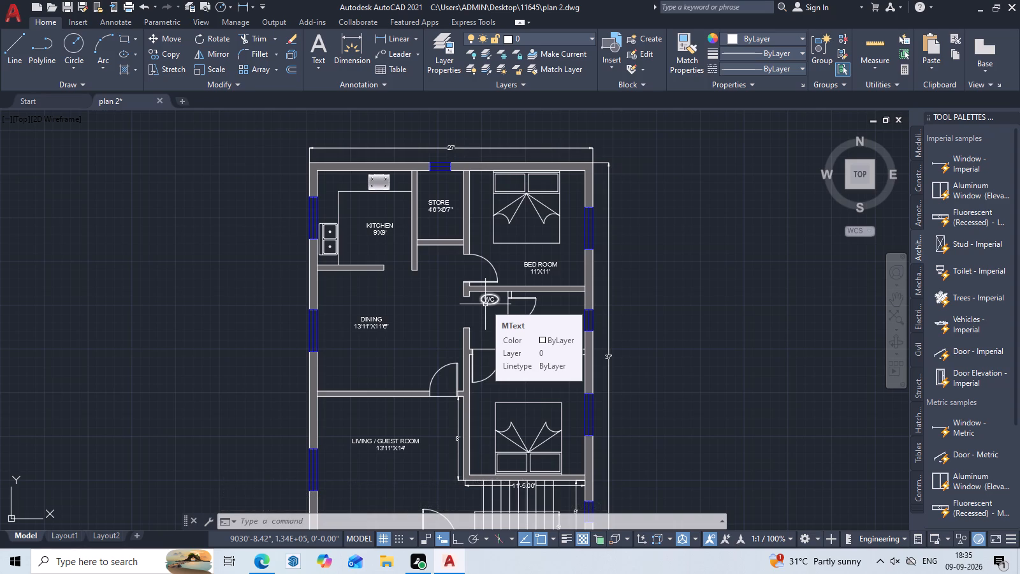
{"action": "scroll", "coordinate": [433, 314], "scroll_direction": "down", "scroll_amount": 2}
{"action": "scroll", "coordinate": [399, 314], "scroll_direction": "up", "scroll_amount": 1}
{"action": "middle_click_drag", "start_coordinate": [403, 341], "coordinate": [402, 341]}
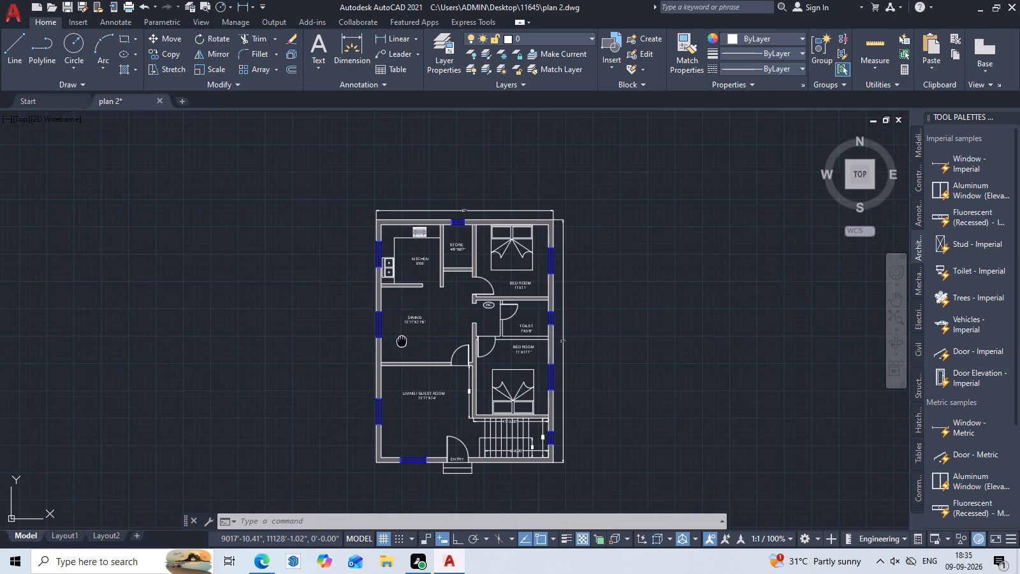
{"action": "middle_click_drag", "start_coordinate": [402, 341], "coordinate": [324, 308]}
{"action": "scroll", "coordinate": [349, 345], "scroll_direction": "up", "scroll_amount": 2}
{"action": "middle_click_drag", "start_coordinate": [350, 350], "coordinate": [347, 249]}
{"action": "scroll", "coordinate": [346, 321], "scroll_direction": "down", "scroll_amount": 1}
{"action": "middle_click_drag", "start_coordinate": [366, 385], "coordinate": [324, 275]}
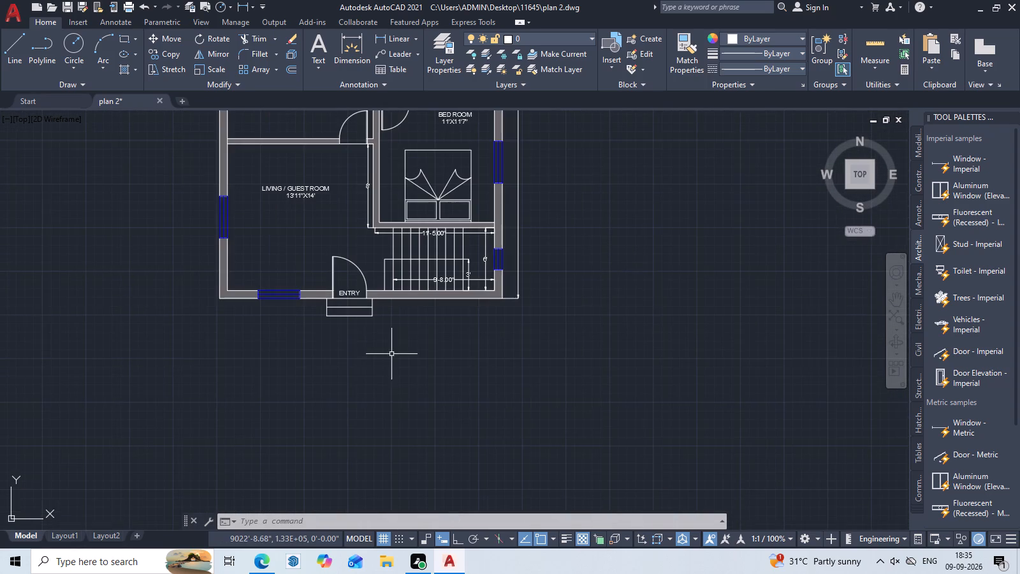
Create a new text style under the default name with a text height of 11 inches and make it current.
{"action": "middle_click_drag", "start_coordinate": [393, 354], "coordinate": [411, 406]}
{"action": "scroll", "coordinate": [376, 385], "scroll_direction": "up", "scroll_amount": 1}
{"action": "middle_click_drag", "start_coordinate": [376, 385], "coordinate": [453, 393]}
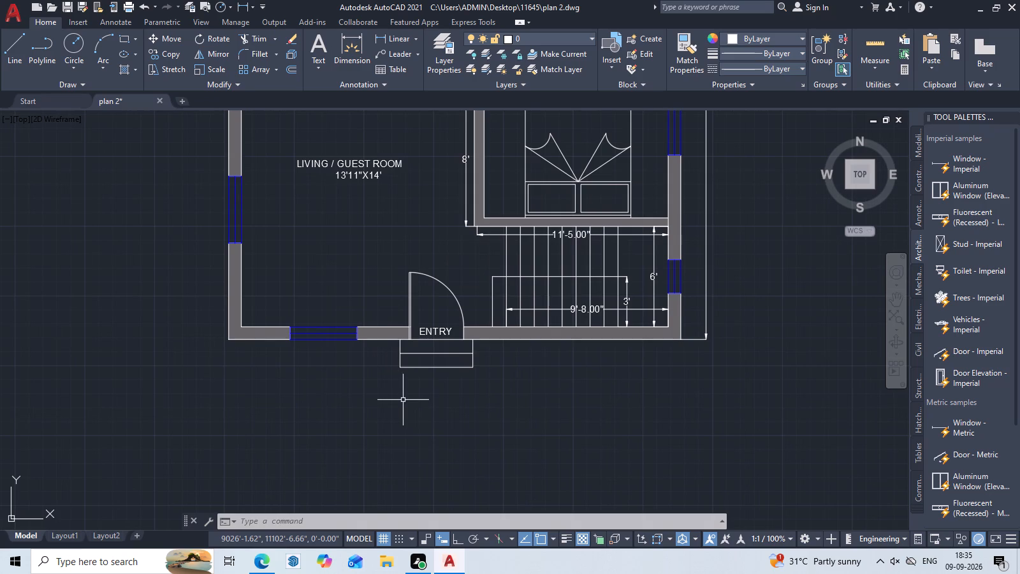
{"action": "type", "text": "STY"}
{"action": "key", "text": "space"}
{"action": "left_click", "coordinate": [672, 219]}
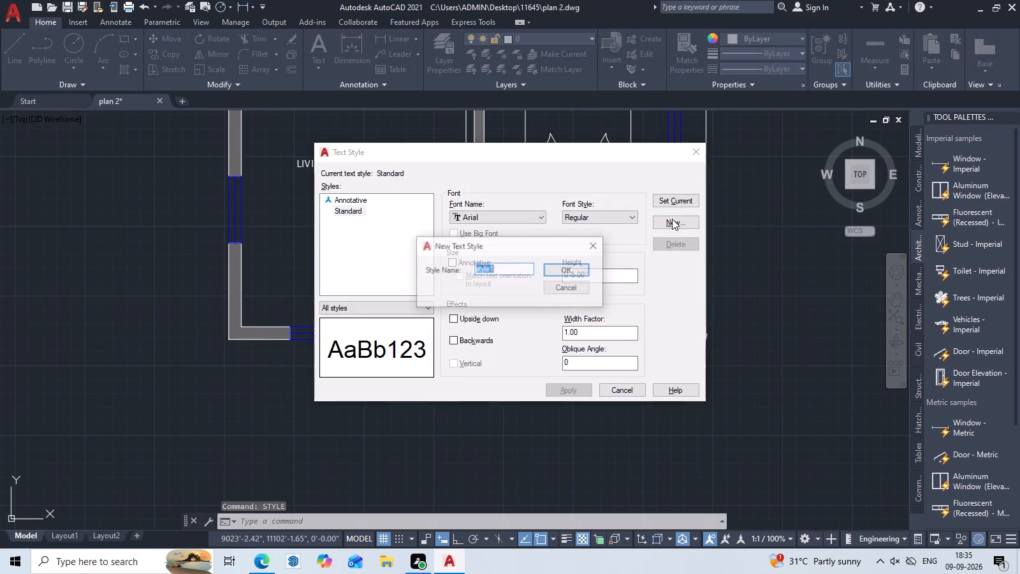
{"action": "left_click", "coordinate": [575, 272]}
{"action": "left_click_drag", "start_coordinate": [607, 277], "coordinate": [516, 282]}
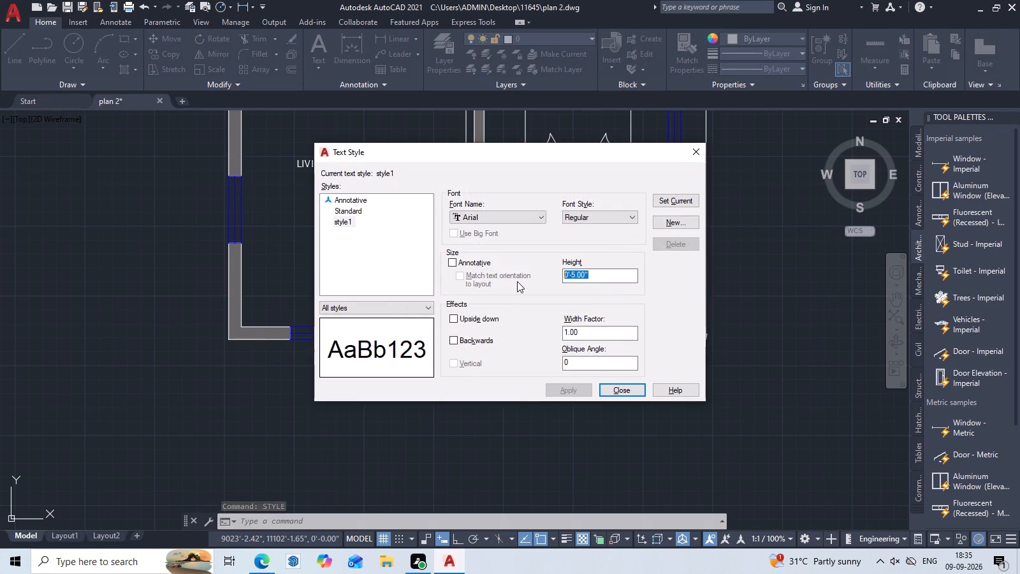
{"action": "key", "text": "BackSpace"}
{"action": "type", "text": "11"}
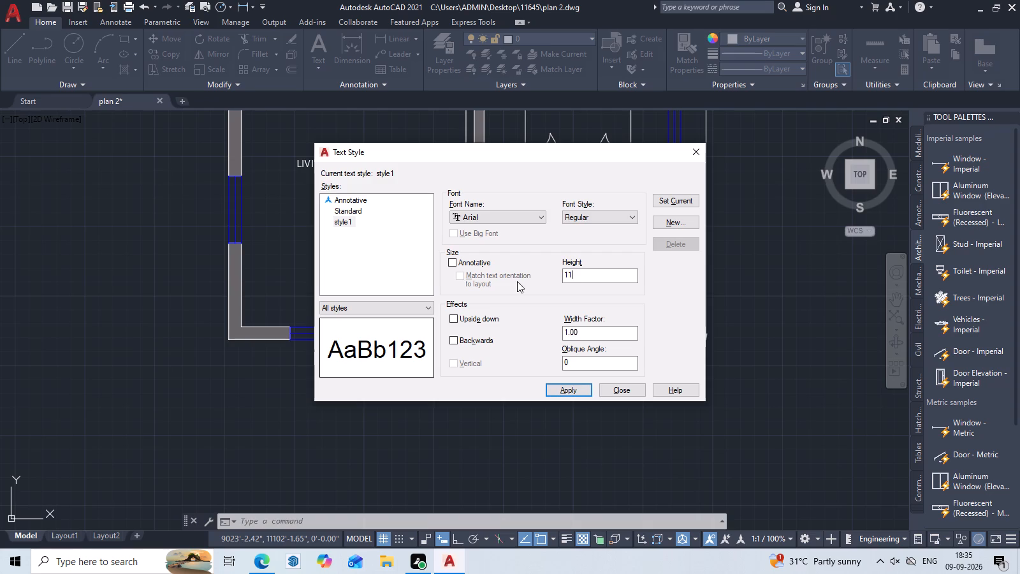
{"action": "left_click", "coordinate": [560, 390]}
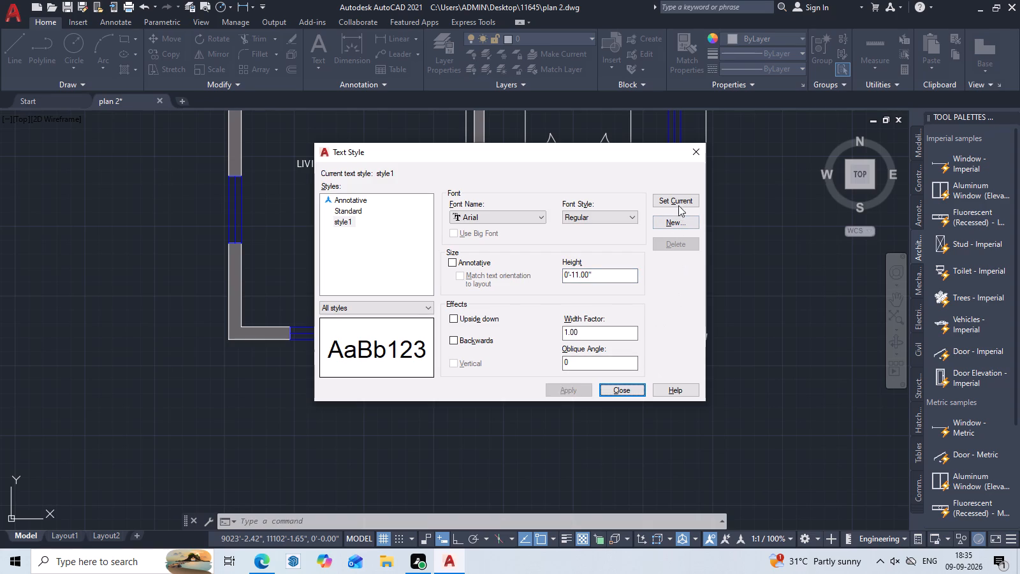
{"action": "left_click", "coordinate": [680, 202]}
{"action": "left_click", "coordinate": [698, 147]}
Add the multiline text title "GROUND FLOOR PLAN" below the entrance steps, centred roughly under the plan.
{"action": "type", "text": "T"}
{"action": "key", "text": "space"}
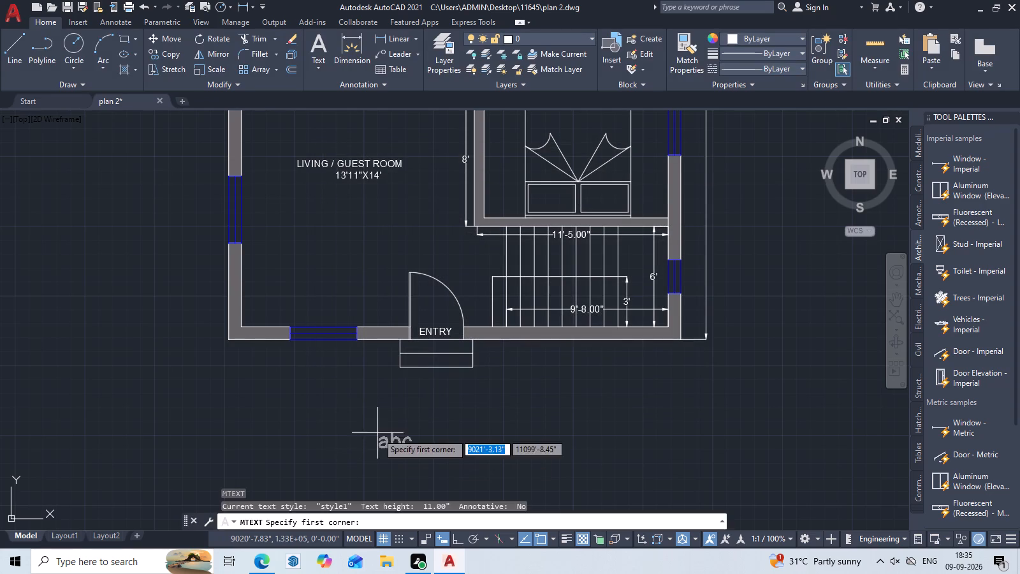
{"action": "left_click", "coordinate": [343, 388]}
{"action": "left_click", "coordinate": [589, 408]}
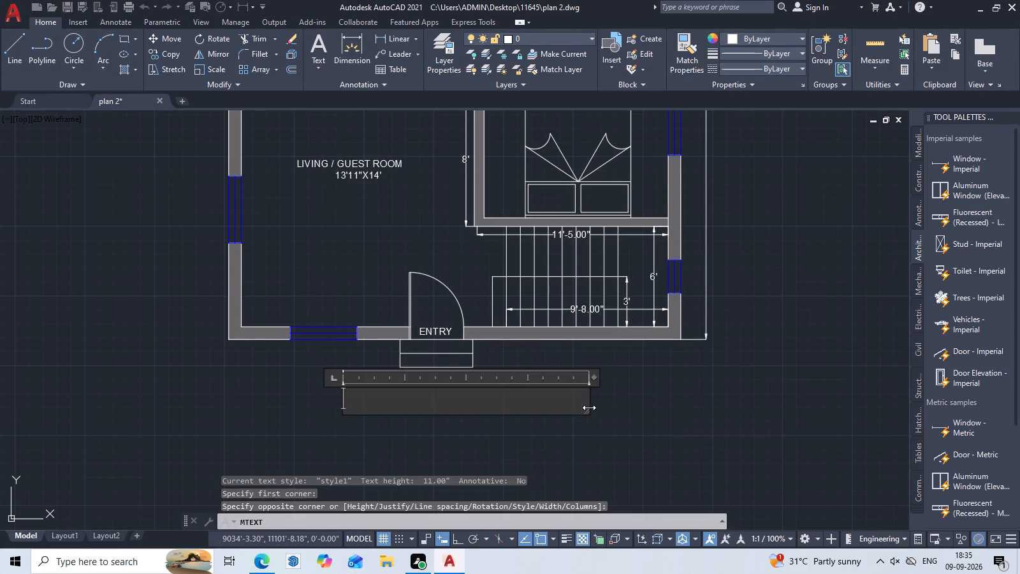
{"action": "type", "text": "GROUND"}
{"action": "key", "text": "space"}
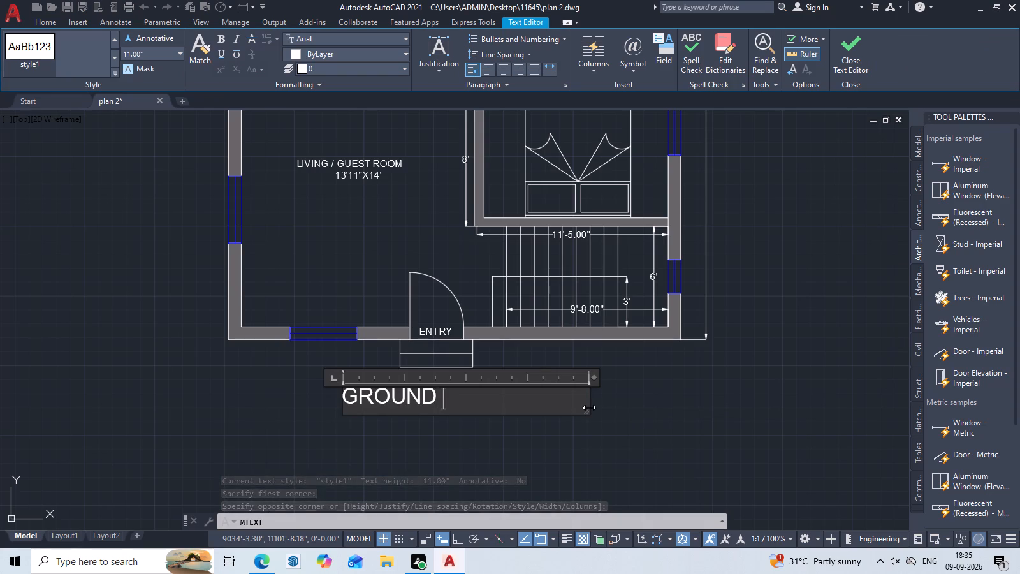
{"action": "type", "text": "F;"}
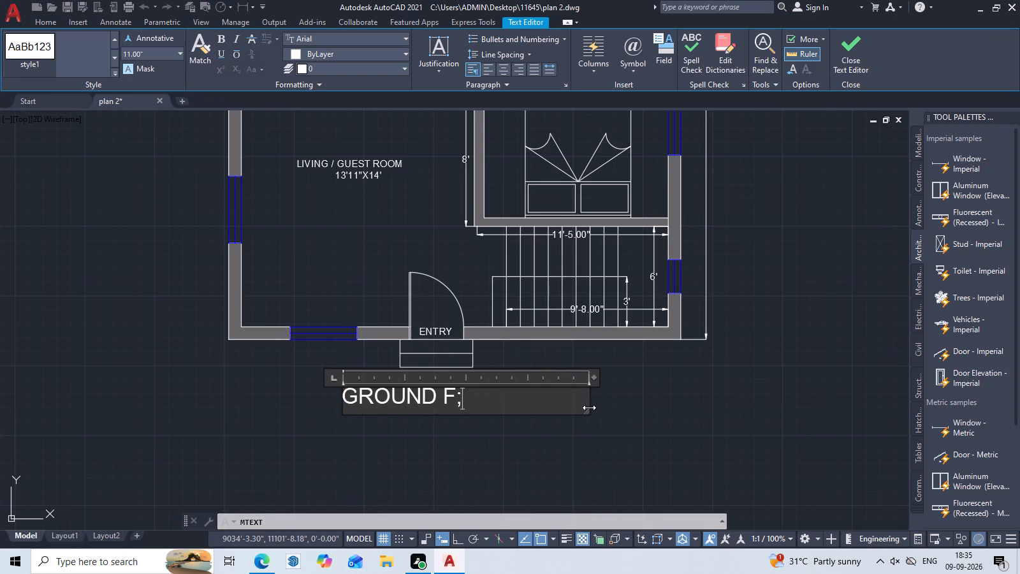
{"action": "key", "text": "BackSpace"}
{"action": "type", "text": "LOOR PLAN"}
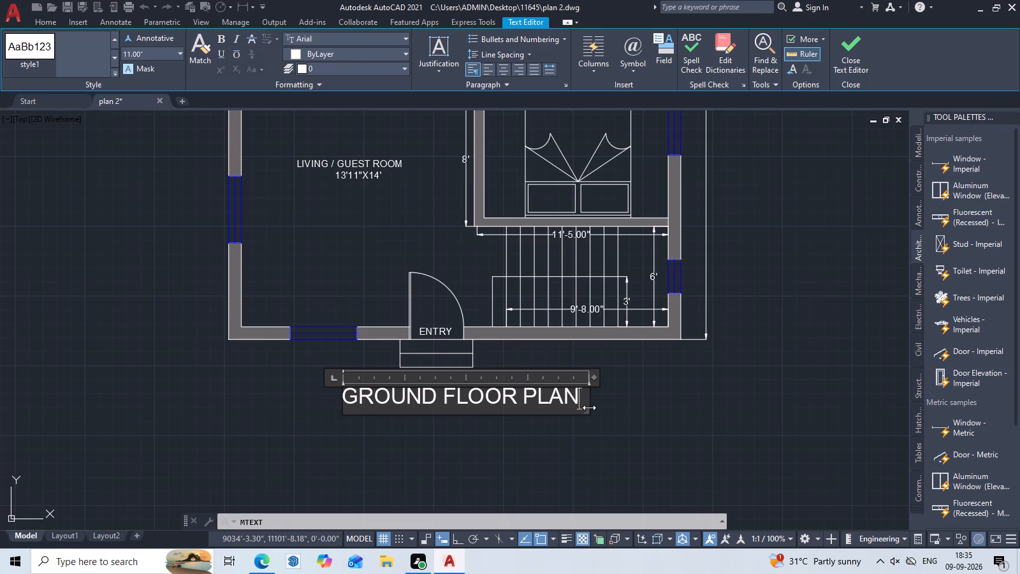
Make the entire "GROUND FLOOR PLAN" title bold and underlined.
{"action": "triple_click", "coordinate": [575, 404]}
{"action": "left_click", "coordinate": [575, 404]}
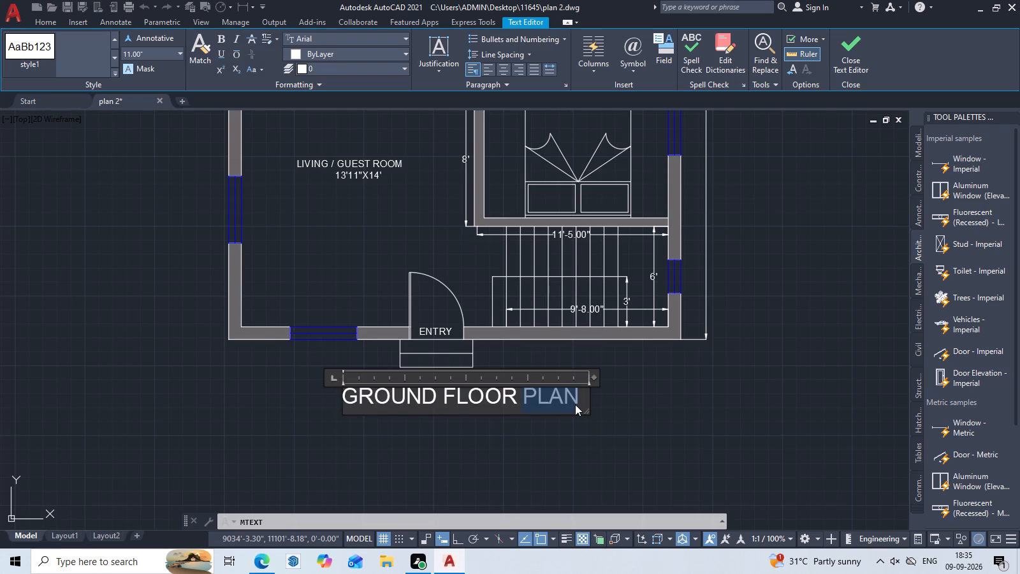
{"action": "double_click", "coordinate": [575, 404]}
{"action": "left_click", "coordinate": [575, 404]}
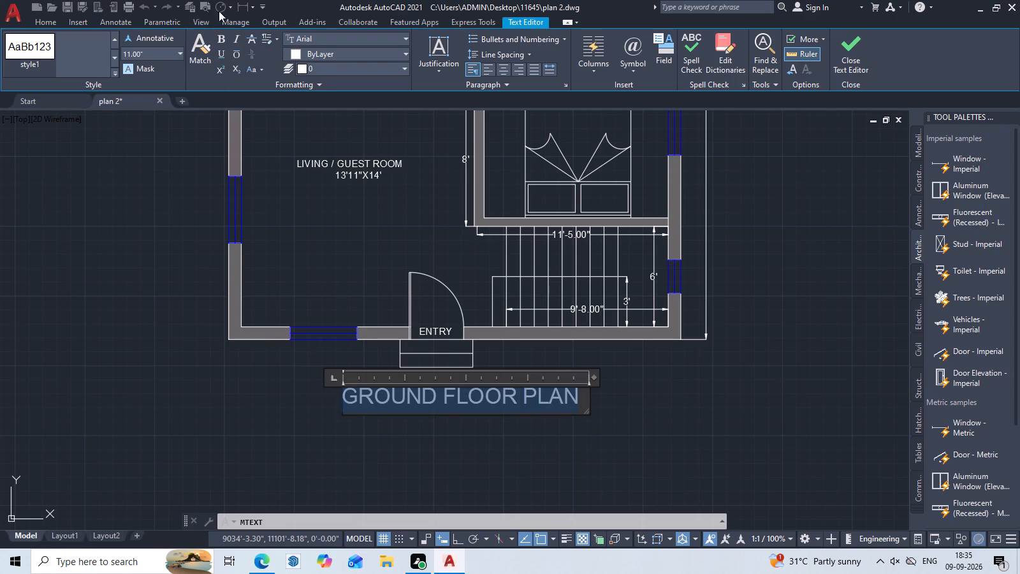
{"action": "left_click", "coordinate": [220, 34]}
{"action": "left_click", "coordinate": [222, 52]}
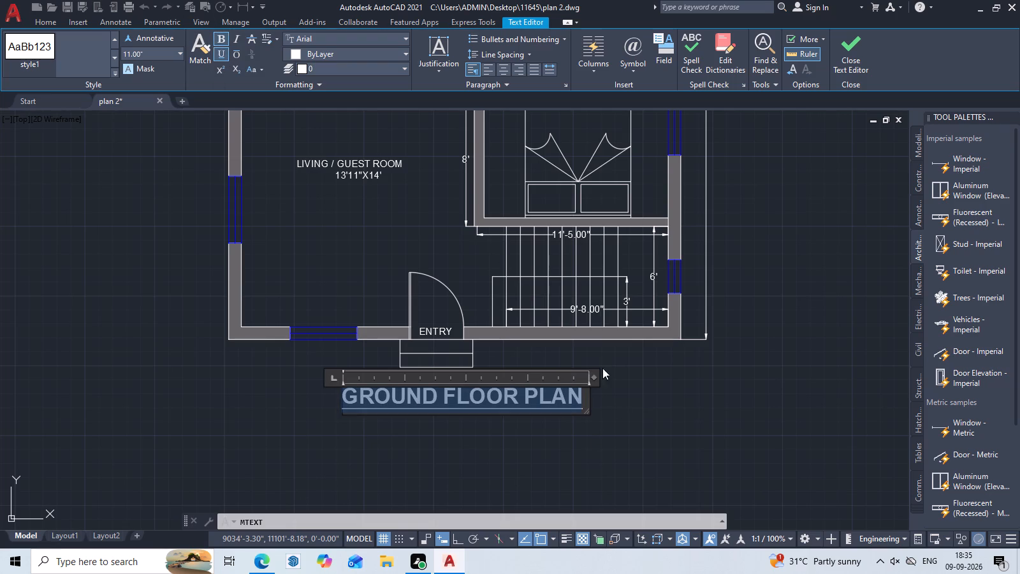